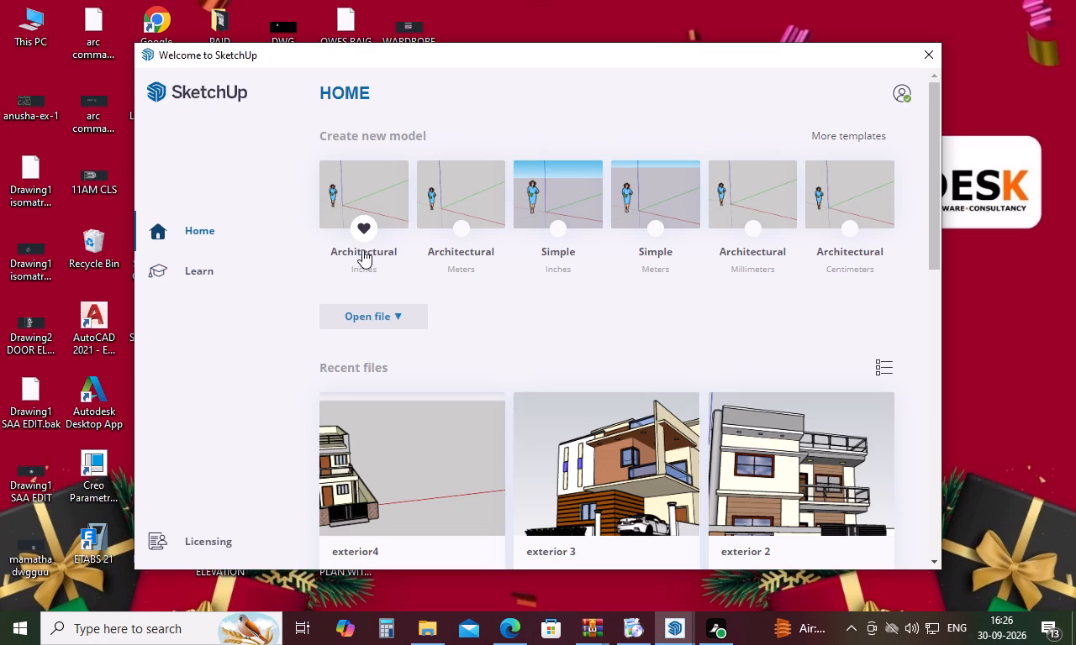
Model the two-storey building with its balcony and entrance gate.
Create a new model from the Architectural template in inches.
{"action": "double_click", "coordinate": [374, 232]}
{"action": "double_click", "coordinate": [367, 217]}
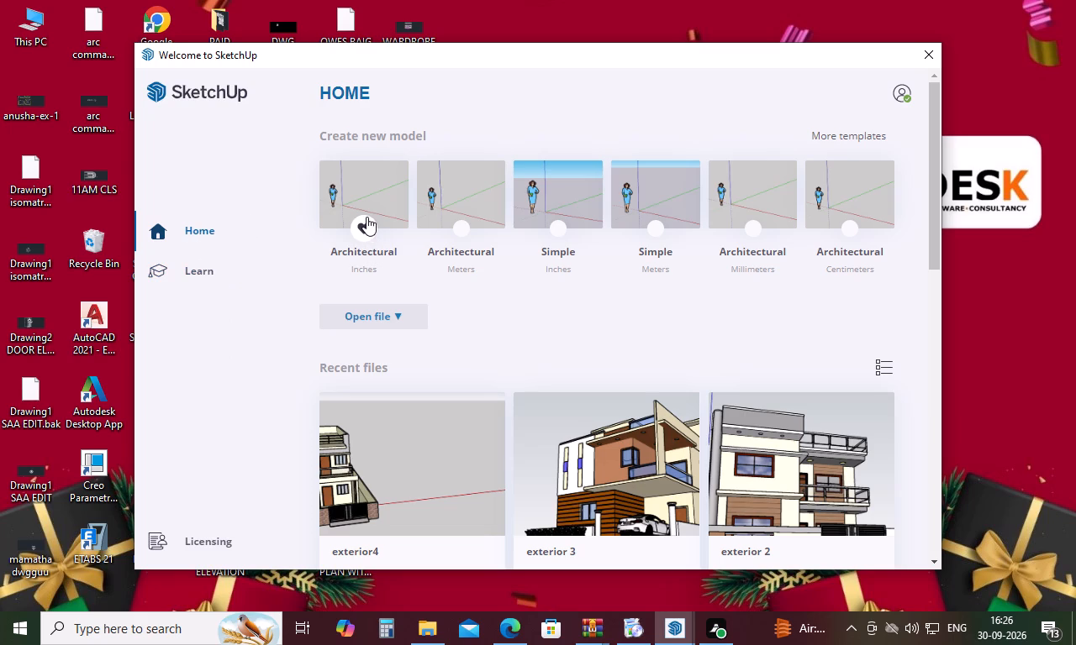
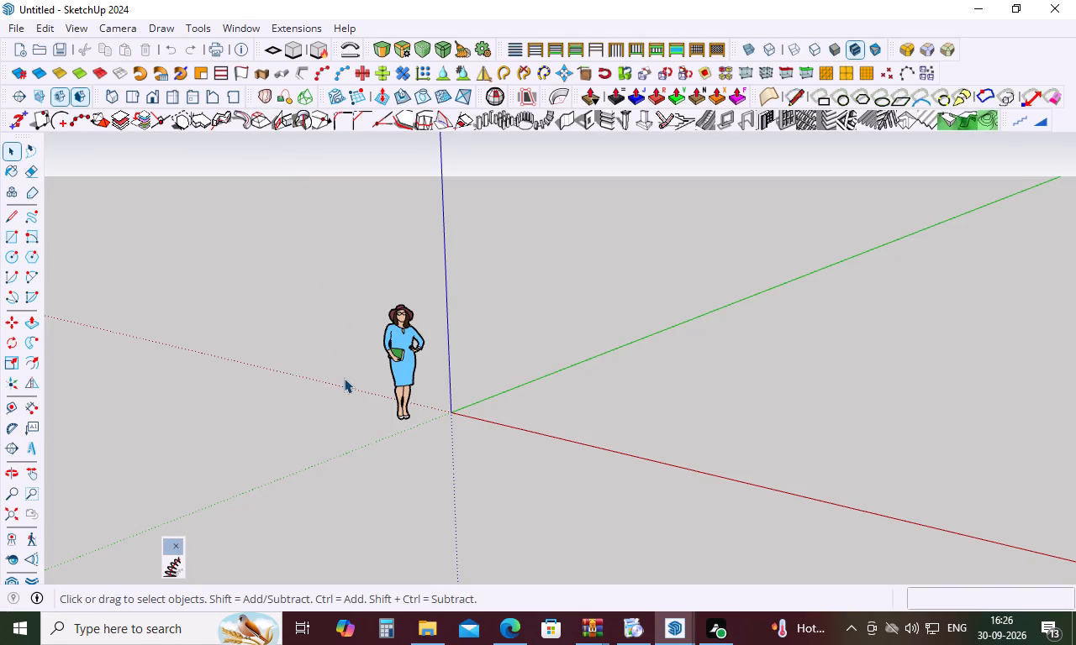
Search the Extension Warehouse for "eneroth texture positioning" across all categories.
{"action": "left_click", "coordinate": [291, 28]}
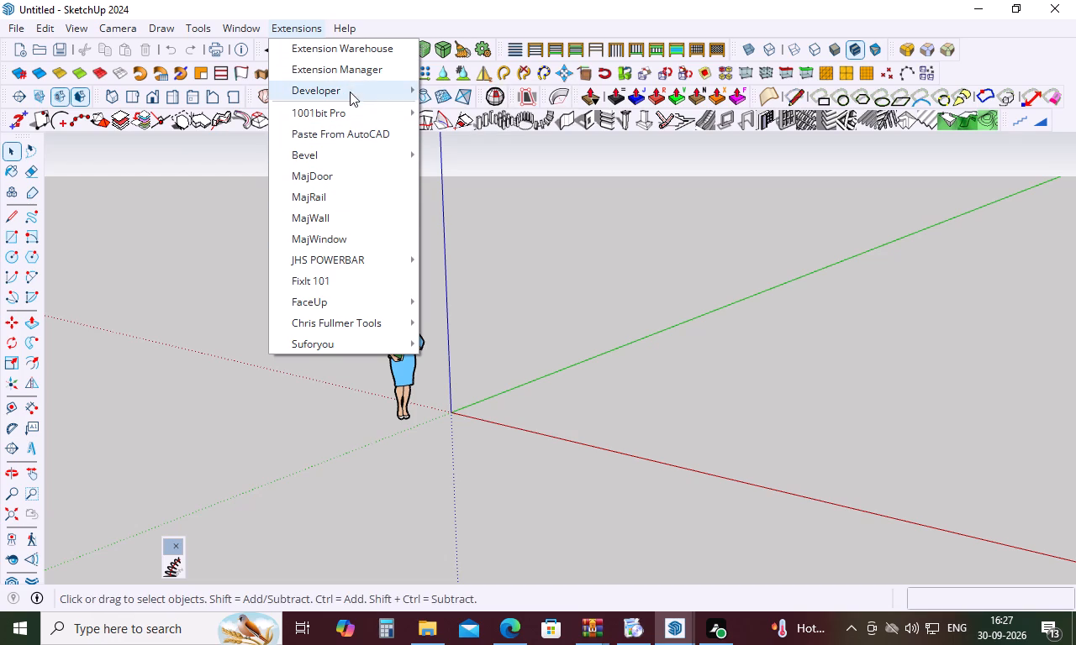
{"action": "left_click", "coordinate": [356, 48]}
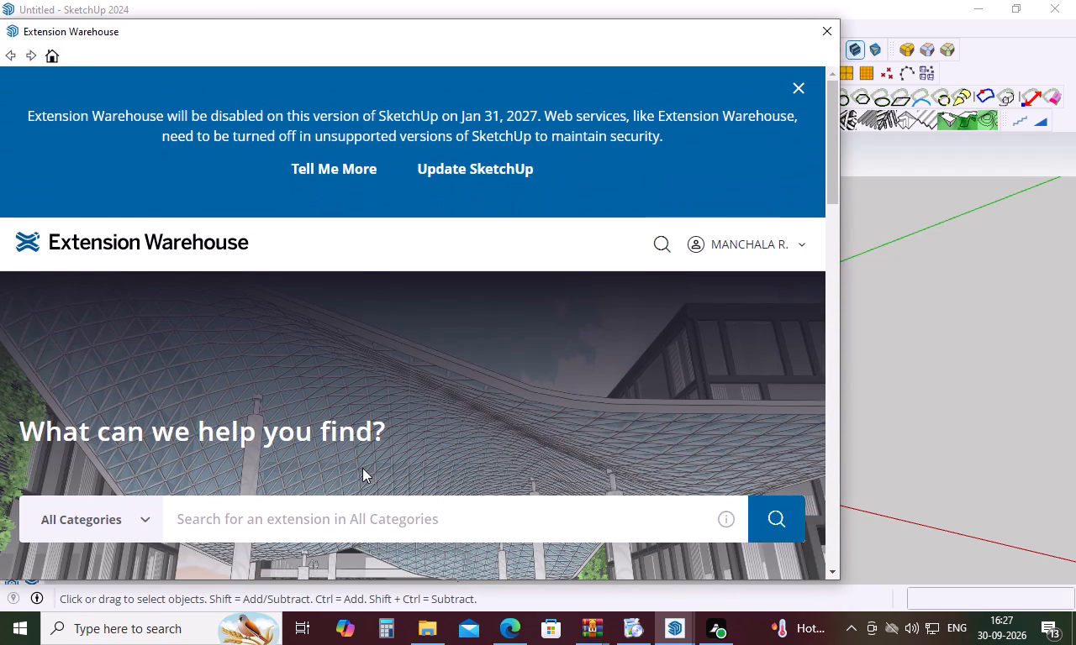
{"action": "left_click", "coordinate": [358, 505]}
{"action": "key", "text": "e"}
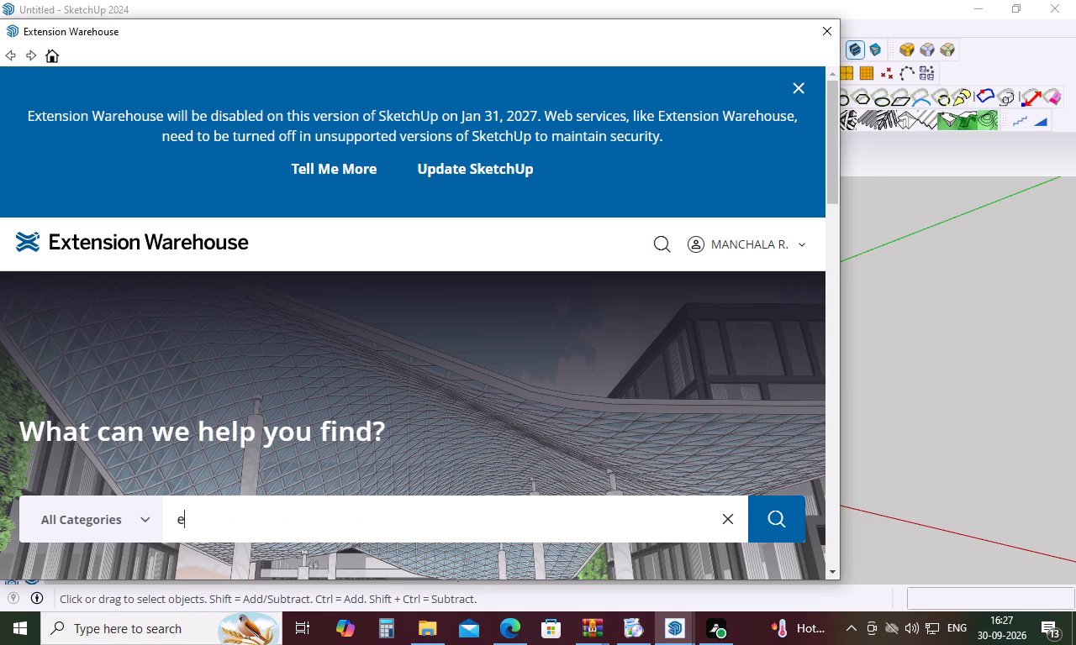
{"action": "key", "text": "n"}
{"action": "type", "text": "eroth"}
{"action": "key", "text": "space"}
{"action": "type", "text": "te"}
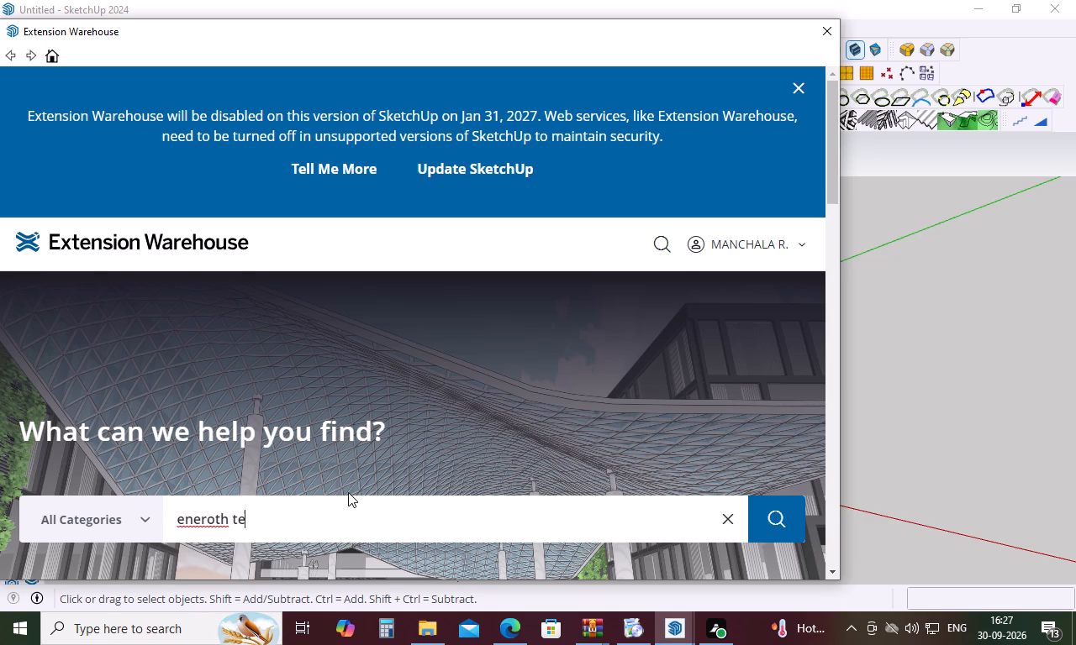
{"action": "type", "text": "xturer"}
{"action": "key", "text": "BackSpace"}
{"action": "key", "text": "space"}
{"action": "type", "text": "p"}
{"action": "type", "text": "ositio"}
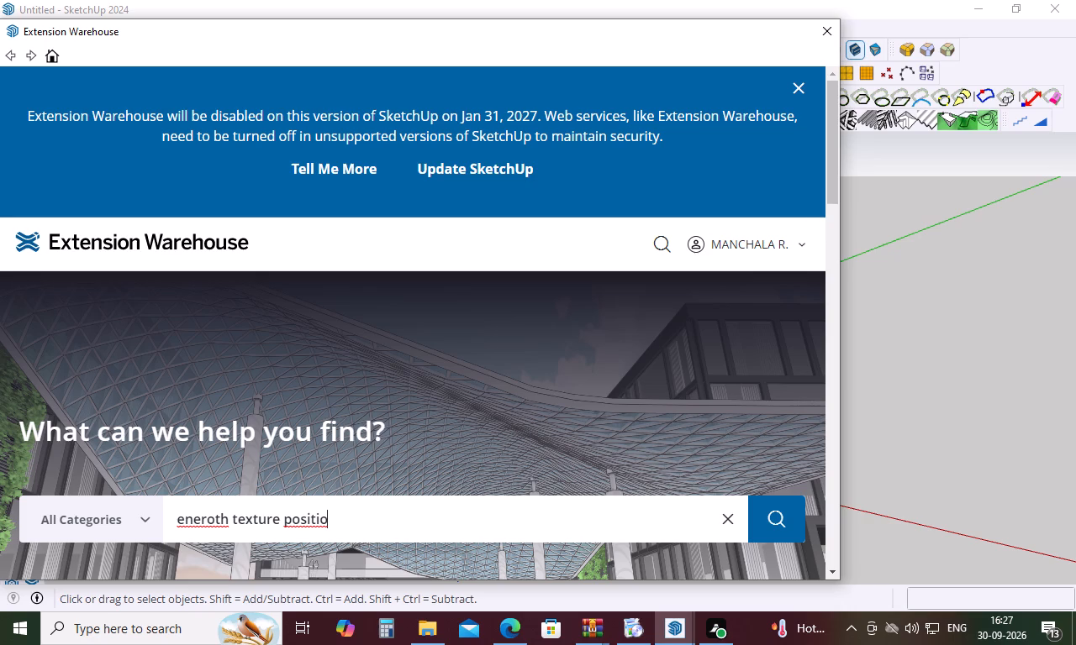
{"action": "type", "text": "ning"}
{"action": "left_click", "coordinate": [782, 517]}
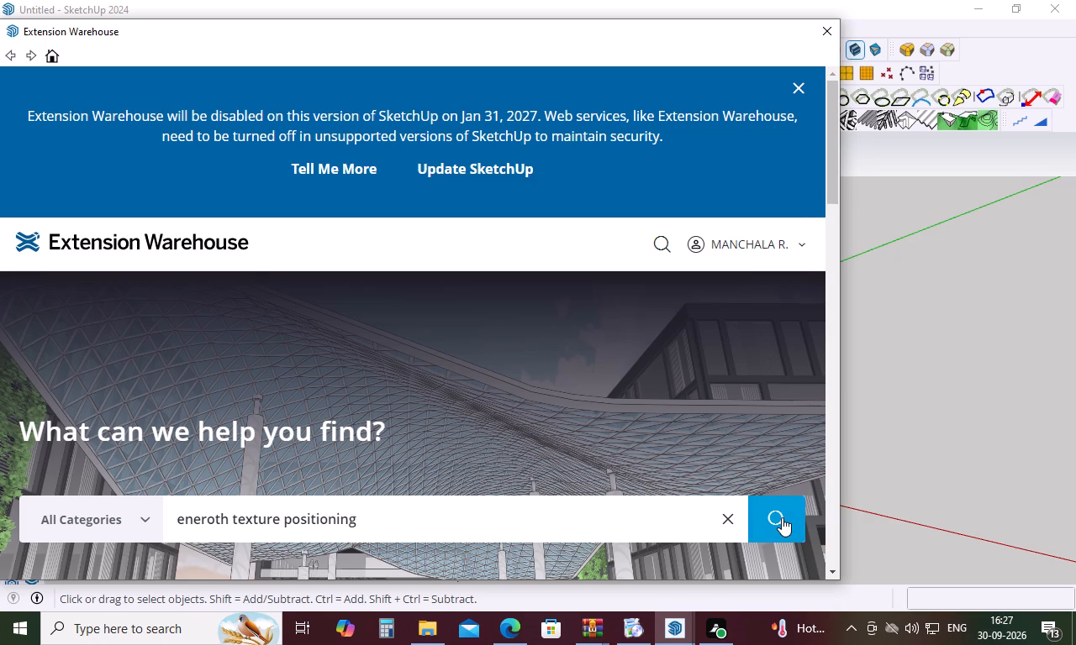
Install the free Eneroth Texture Positioning Tools extension from its listing, allow file system access, and close the Extension Warehouse.
{"action": "scroll", "coordinate": [439, 355], "scroll_direction": "down", "scroll_amount": 3}
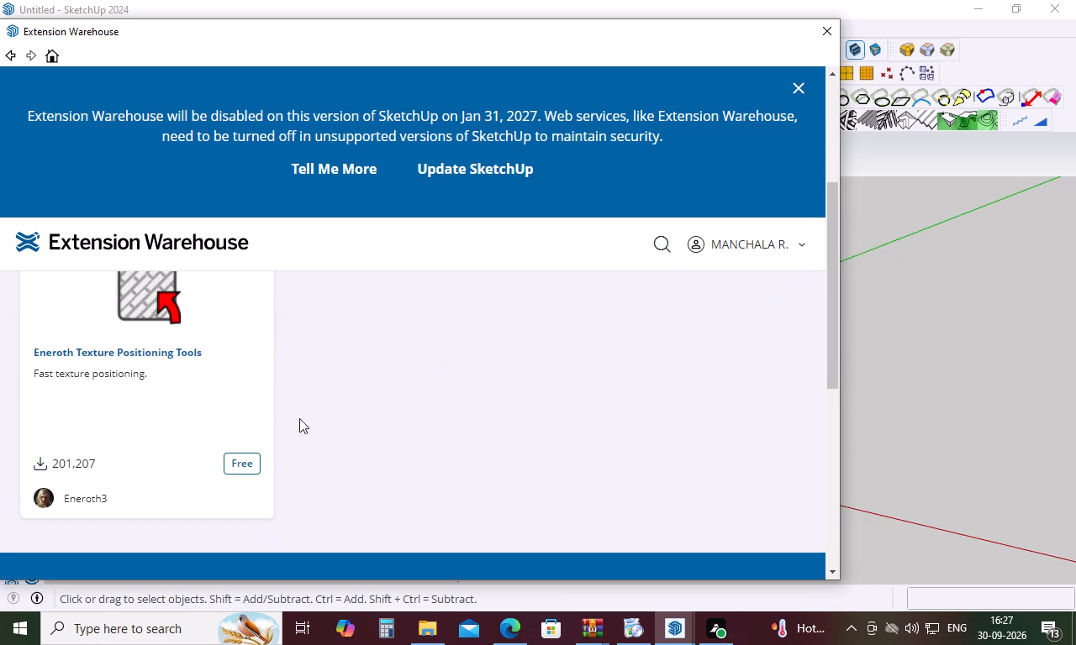
{"action": "left_click", "coordinate": [50, 461]}
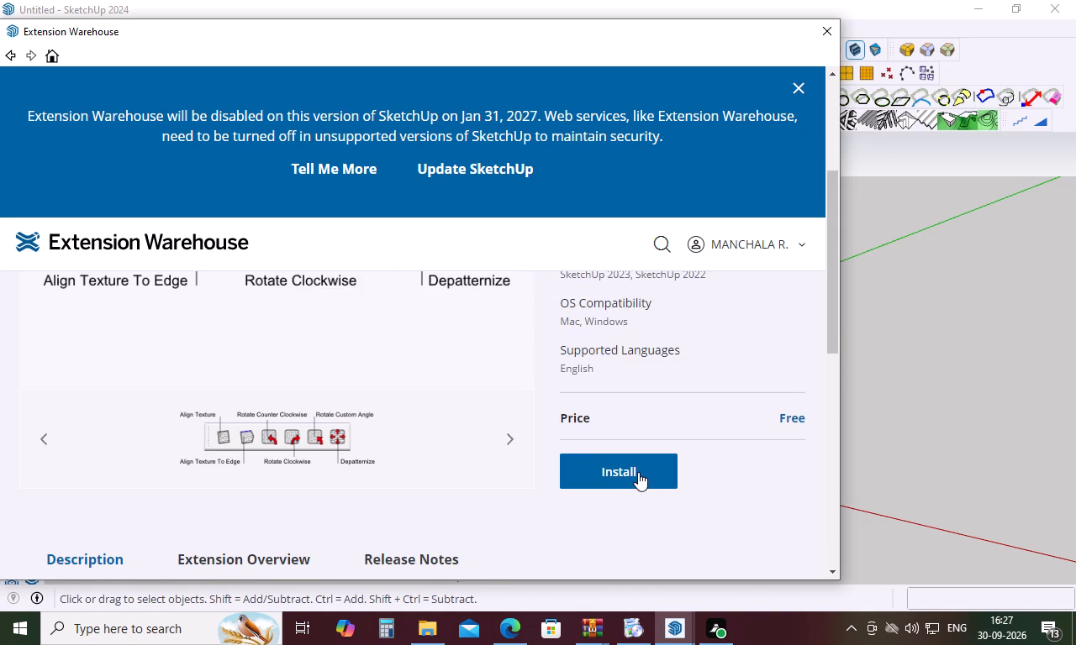
{"action": "left_click", "coordinate": [638, 472]}
{"action": "left_click", "coordinate": [625, 471]}
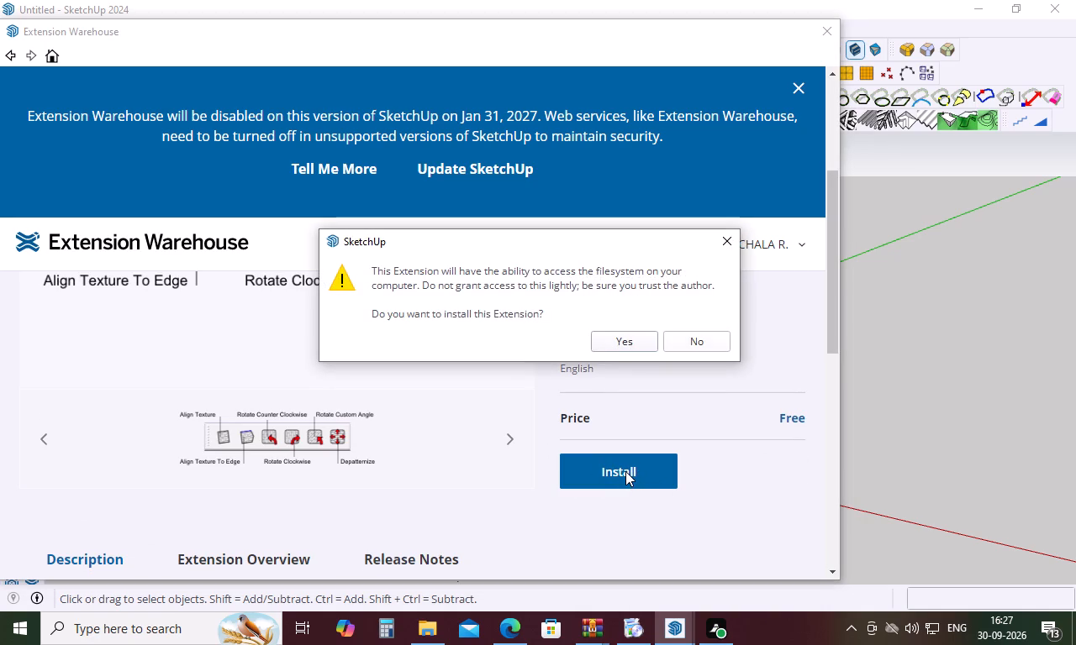
{"action": "left_click", "coordinate": [609, 348]}
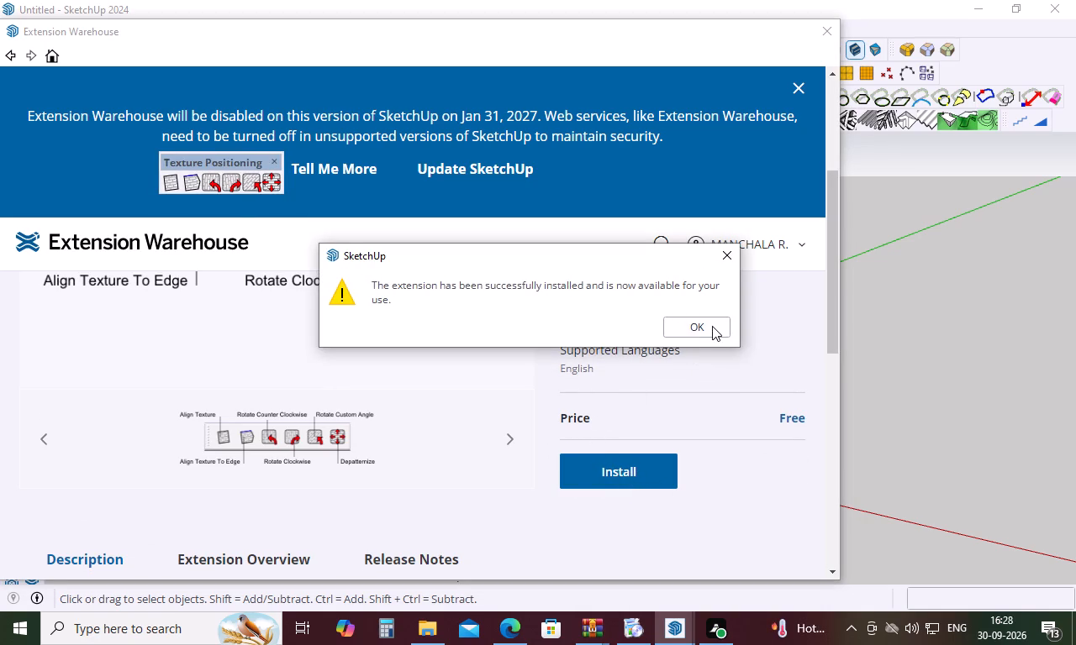
{"action": "left_click_drag", "start_coordinate": [198, 155], "coordinate": [277, 167]}
{"action": "left_click_drag", "start_coordinate": [249, 158], "coordinate": [284, 166]}
{"action": "left_click", "coordinate": [709, 330]}
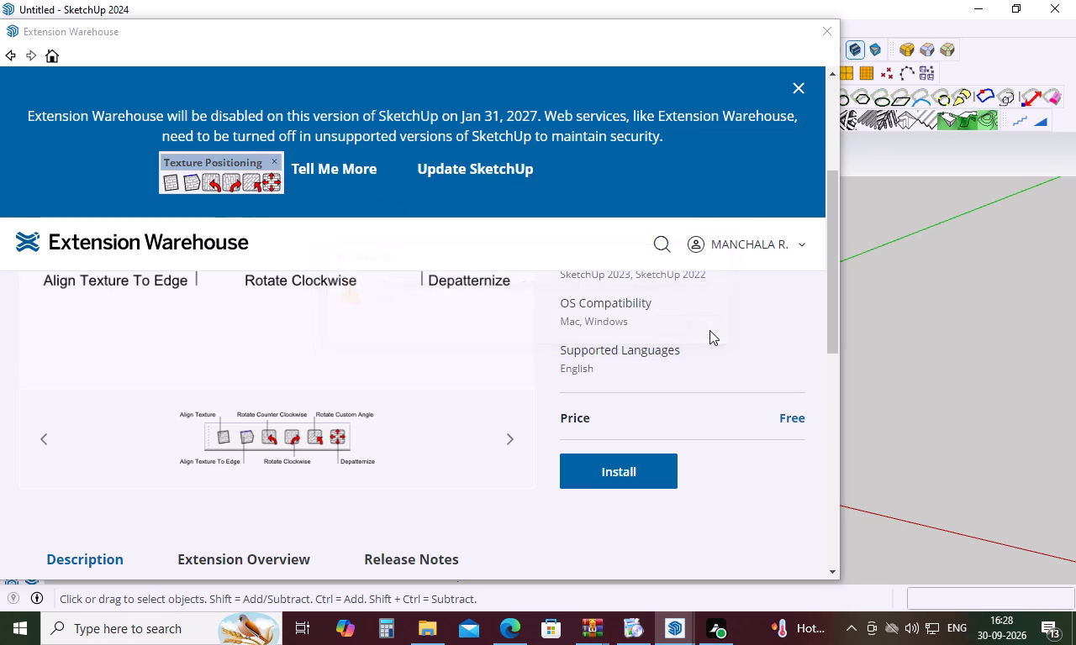
{"action": "left_click", "coordinate": [820, 34]}
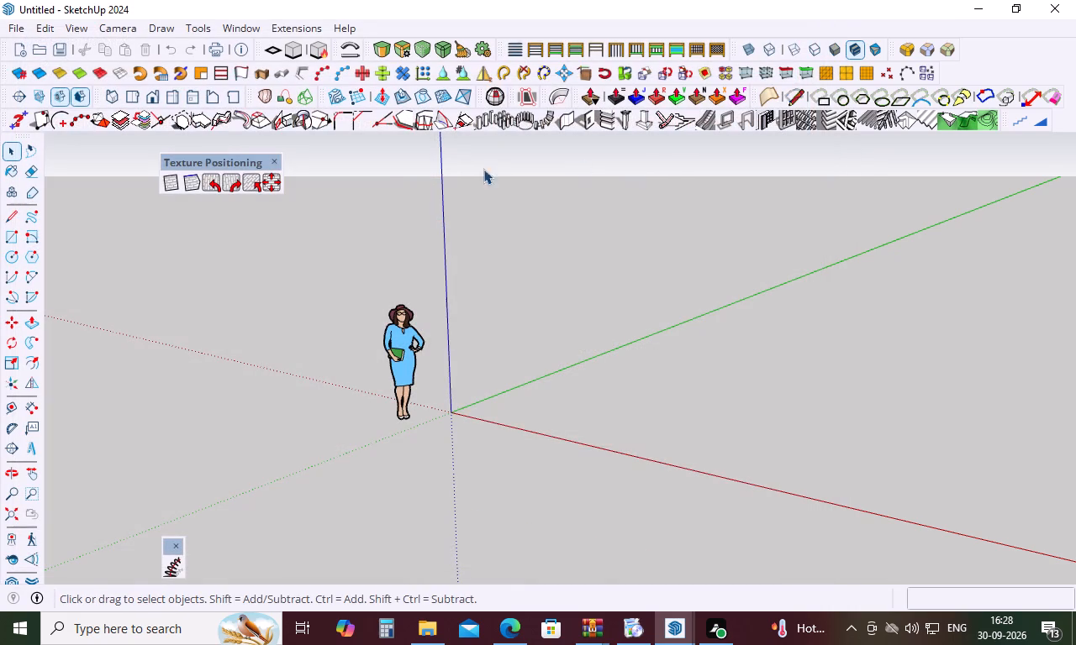
Dock the floating Texture Positioning toolbar at the end of the second row of tools above the model.
{"action": "left_click_drag", "start_coordinate": [207, 158], "coordinate": [963, 74]}
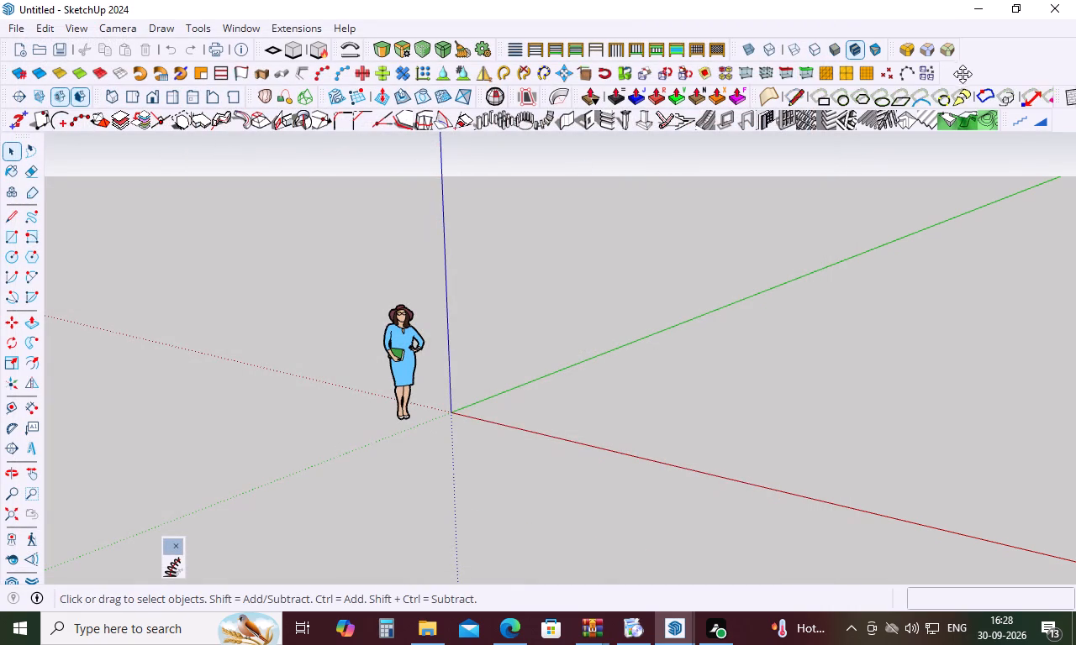
{"action": "left_click_drag", "start_coordinate": [963, 74], "coordinate": [970, 24]}
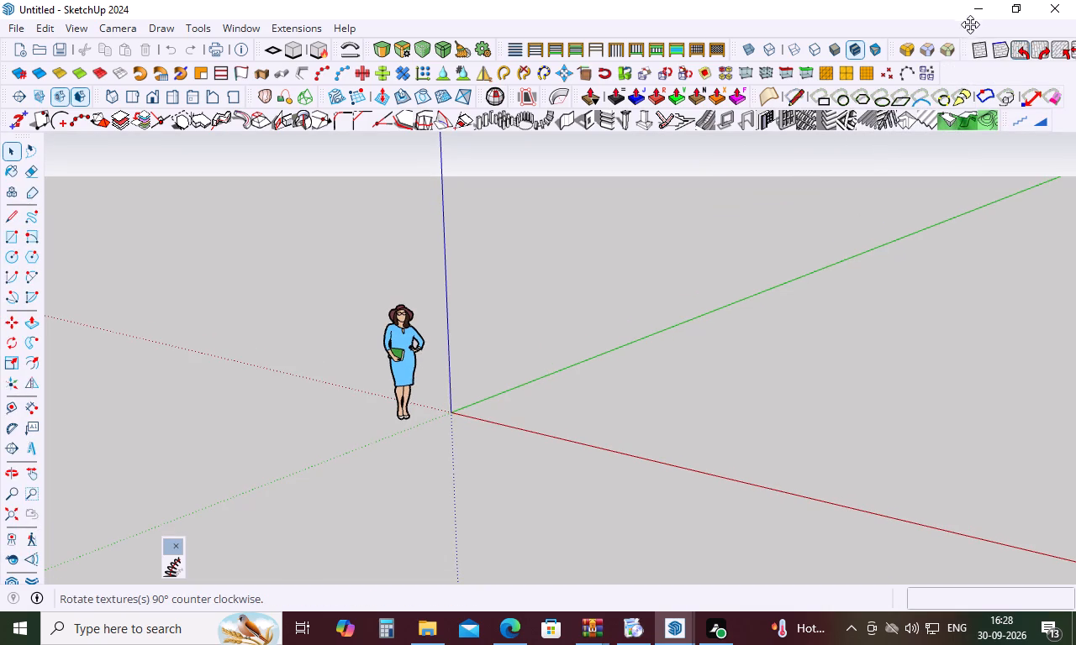
{"action": "left_click_drag", "start_coordinate": [970, 24], "coordinate": [970, 44]}
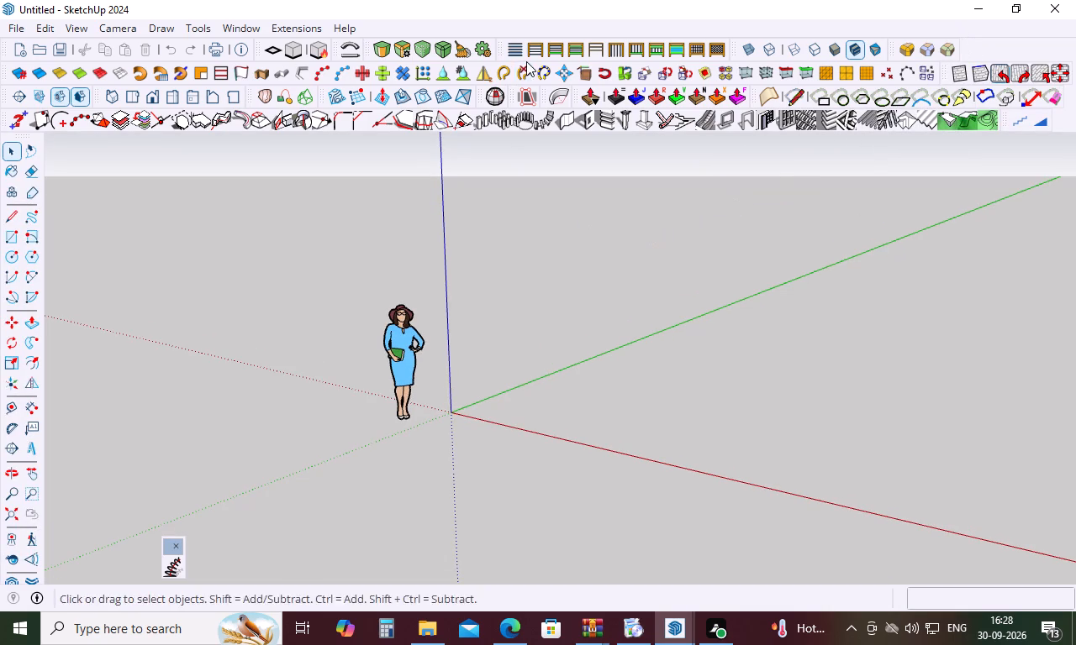
Reopen the Extension Warehouse and search all categories for "architexture".
{"action": "left_click", "coordinate": [284, 27]}
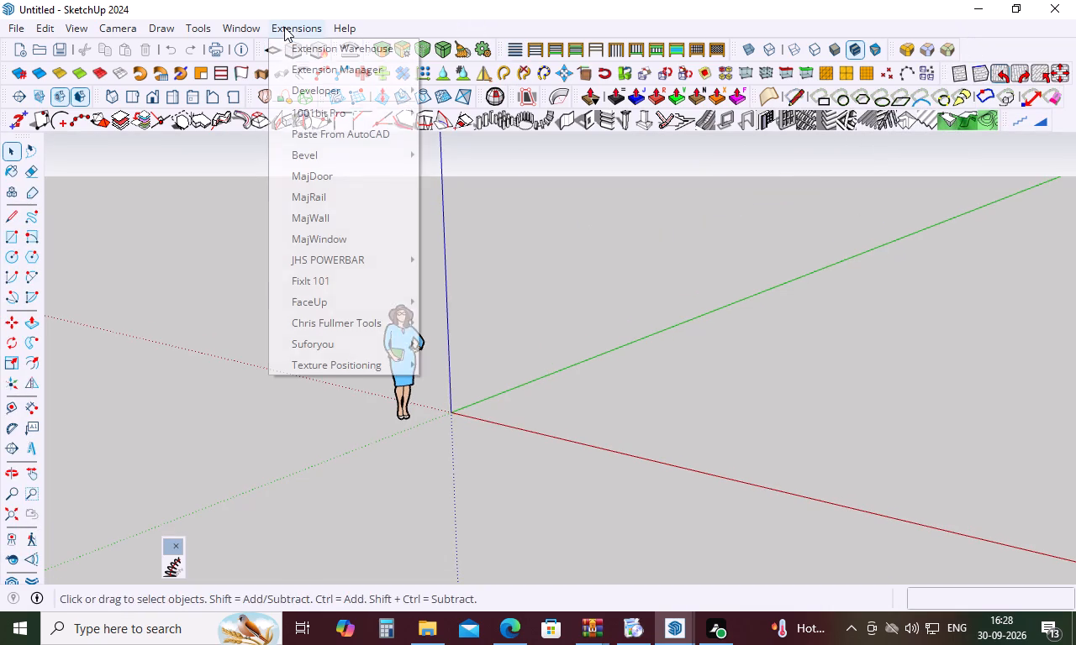
{"action": "double_click", "coordinate": [357, 50]}
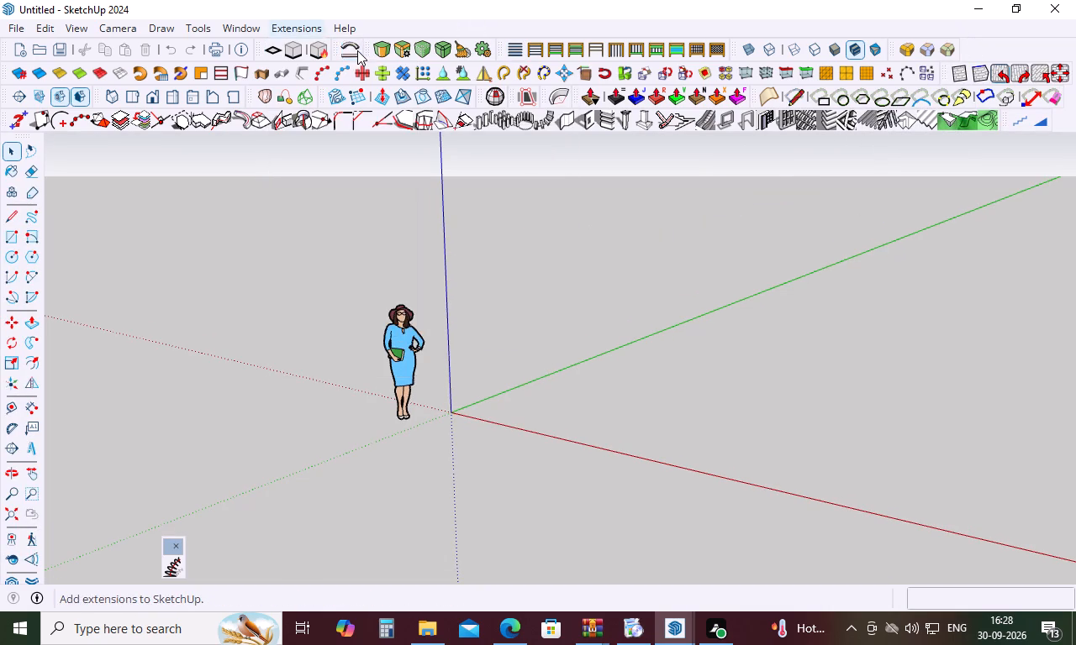
{"action": "left_click", "coordinate": [723, 249]}
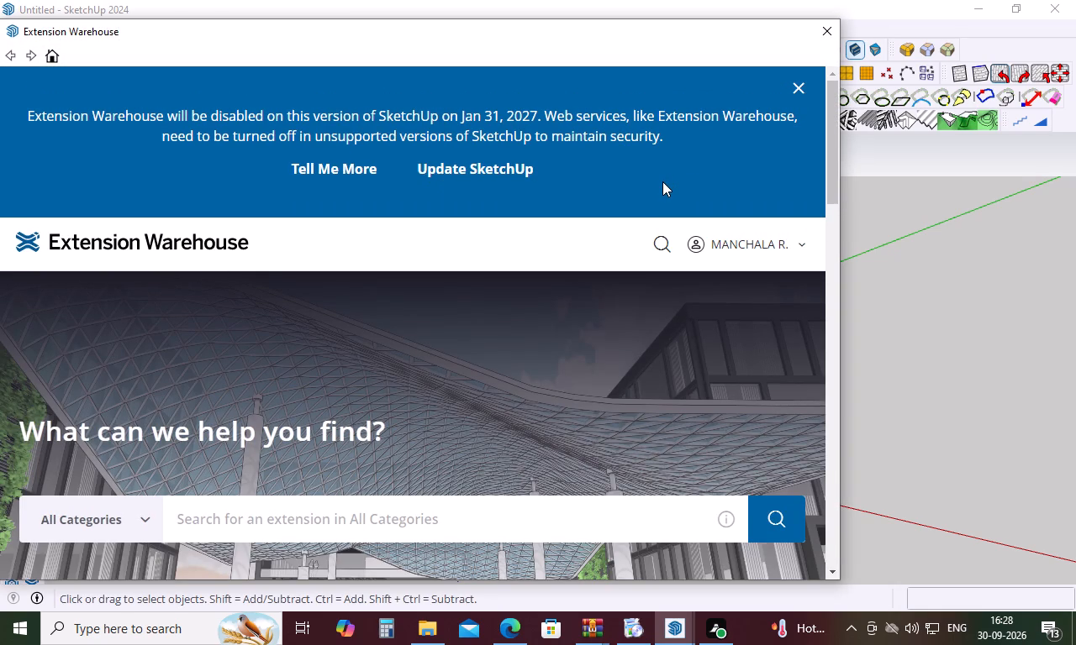
{"action": "left_click", "coordinate": [298, 523]}
{"action": "key", "text": "a"}
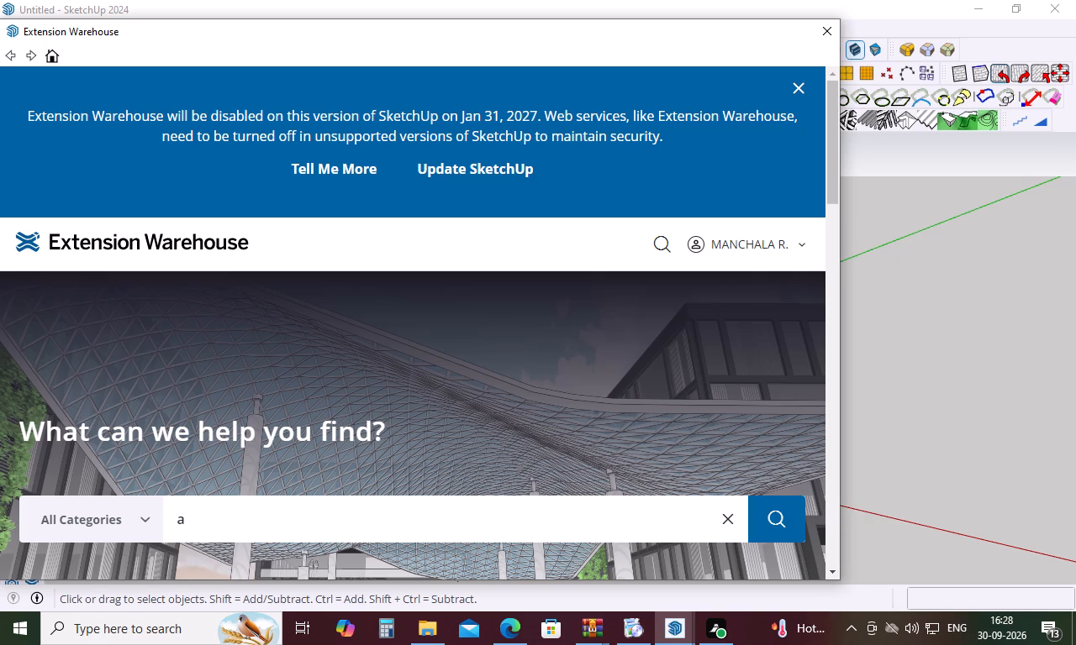
{"action": "key", "text": "r"}
{"action": "type", "text": "chi"}
{"action": "type", "text": "texture"}
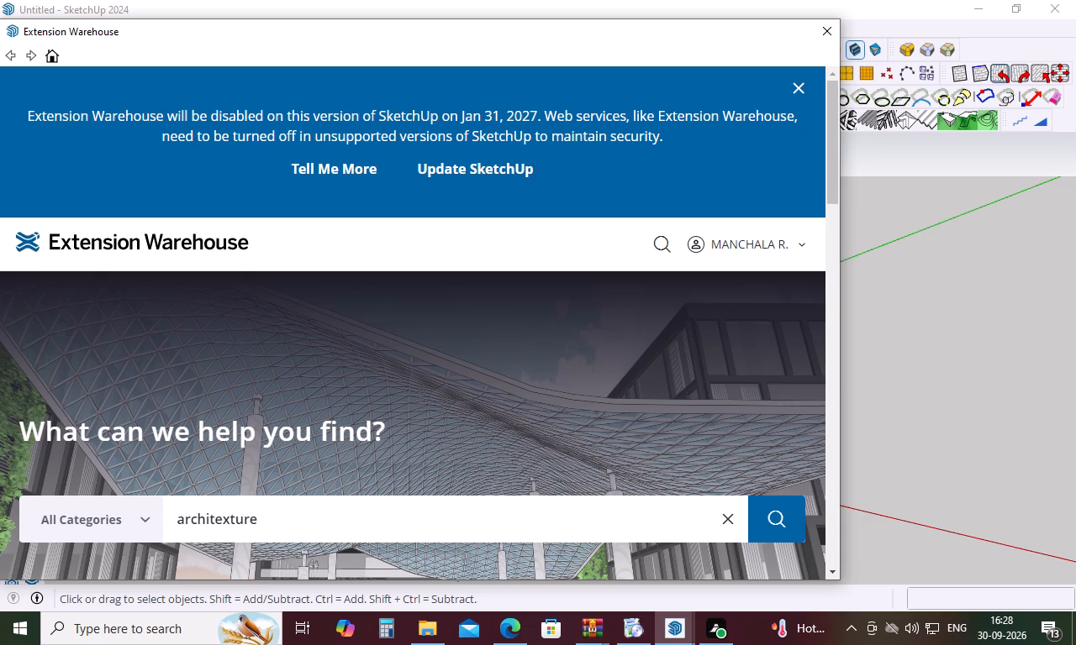
{"action": "left_click", "coordinate": [783, 524]}
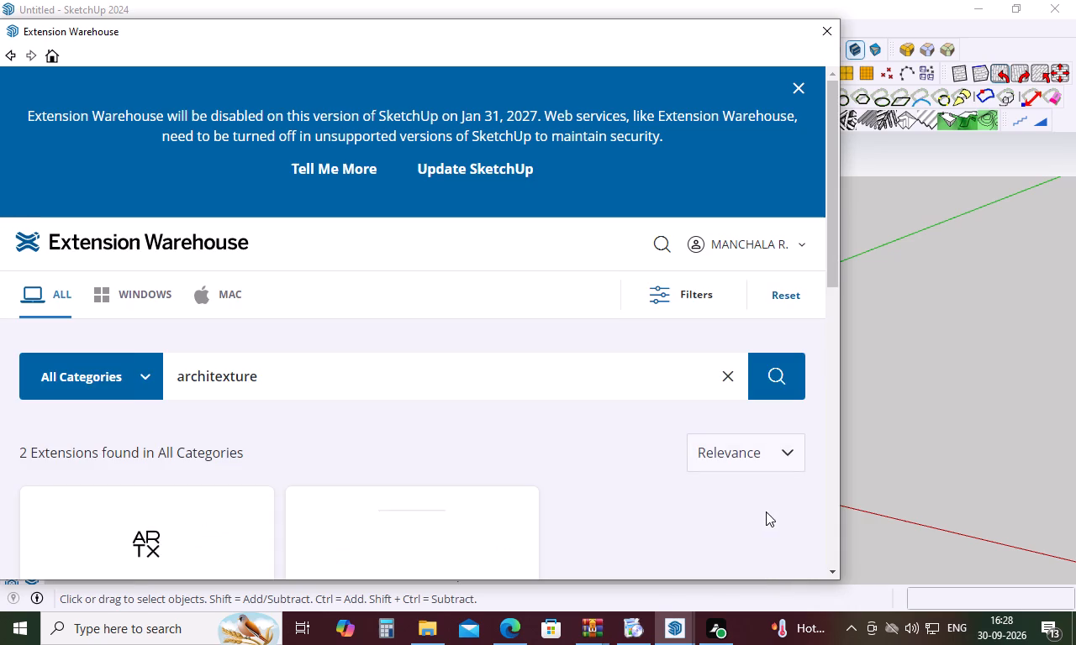
Install the free Architextures for SketchUp extension from its listing, allowing it file system access.
{"action": "scroll", "coordinate": [480, 381], "scroll_direction": "down", "scroll_amount": 3}
{"action": "scroll", "coordinate": [423, 433], "scroll_direction": "up", "scroll_amount": 1}
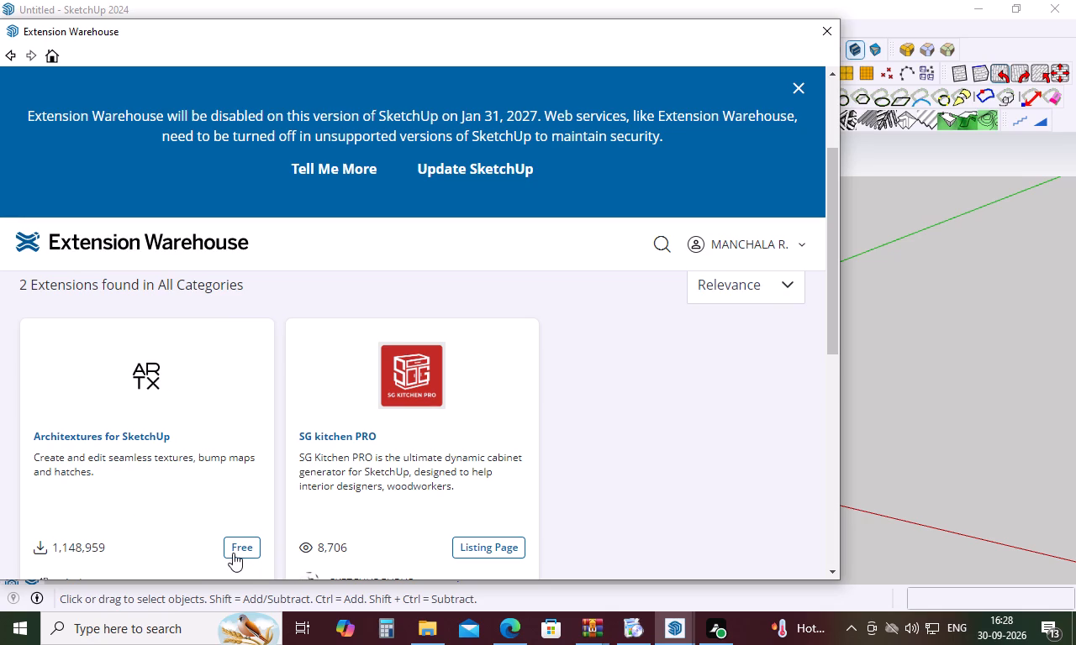
{"action": "double_click", "coordinate": [100, 548]}
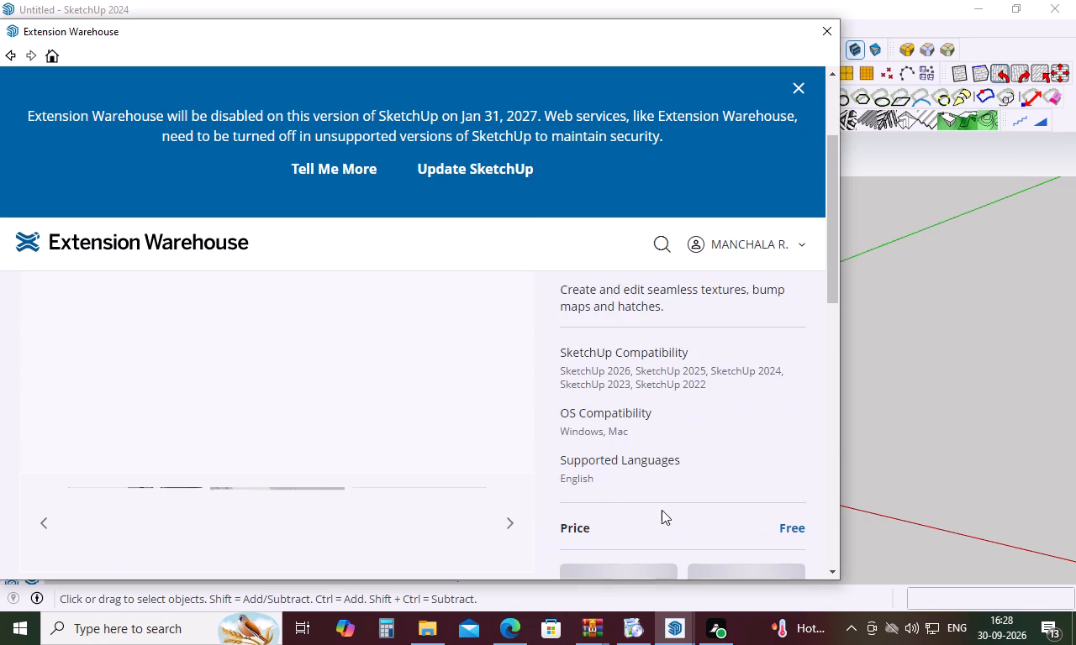
{"action": "scroll", "coordinate": [675, 469], "scroll_direction": "down", "scroll_amount": 4}
{"action": "scroll", "coordinate": [778, 390], "scroll_direction": "up", "scroll_amount": 1}
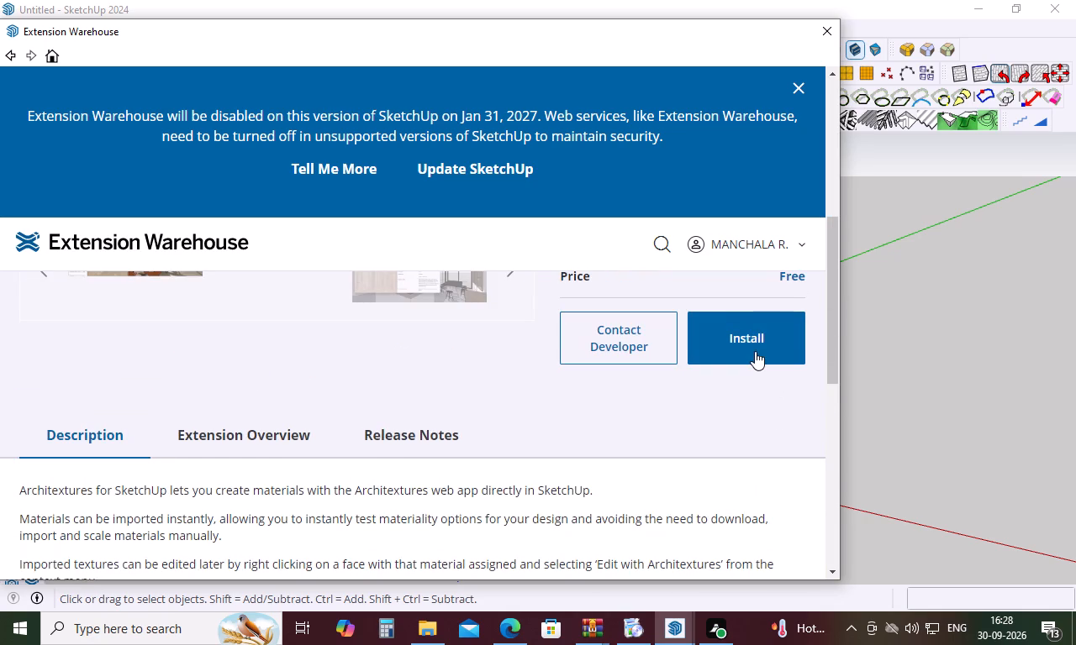
{"action": "left_click", "coordinate": [755, 351]}
{"action": "left_click", "coordinate": [744, 334]}
{"action": "left_click", "coordinate": [744, 334]}
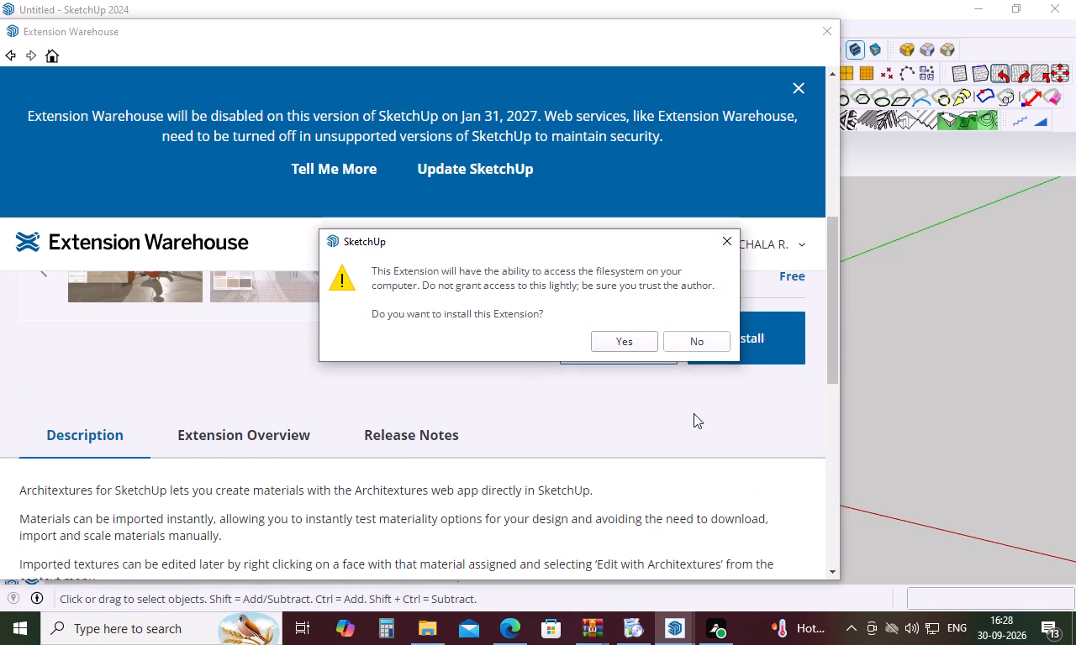
{"action": "left_click", "coordinate": [632, 348]}
{"action": "scroll", "coordinate": [603, 391], "scroll_direction": "up", "scroll_amount": 3}
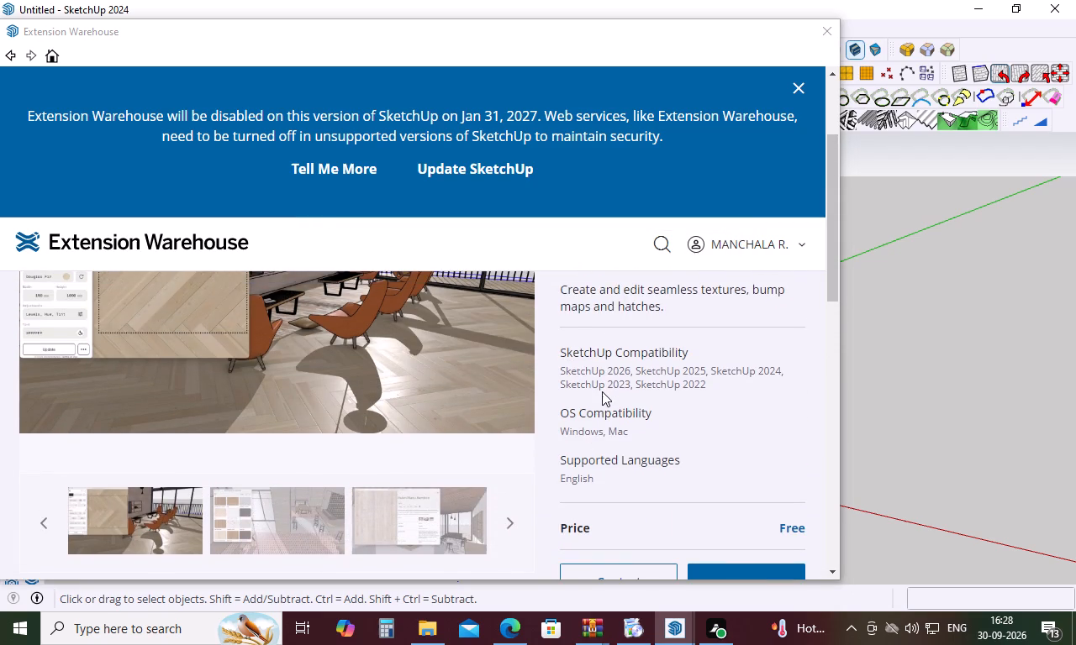
{"action": "scroll", "coordinate": [602, 391], "scroll_direction": "up", "scroll_amount": 2}
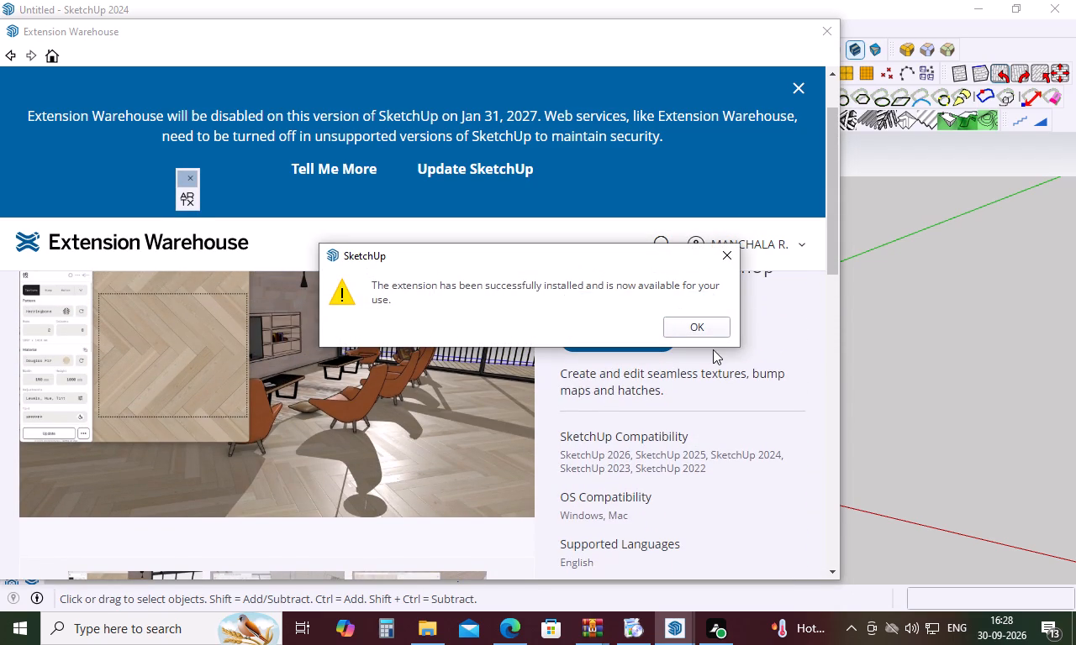
{"action": "left_click", "coordinate": [715, 330]}
{"action": "scroll", "coordinate": [576, 406], "scroll_direction": "up", "scroll_amount": 1}
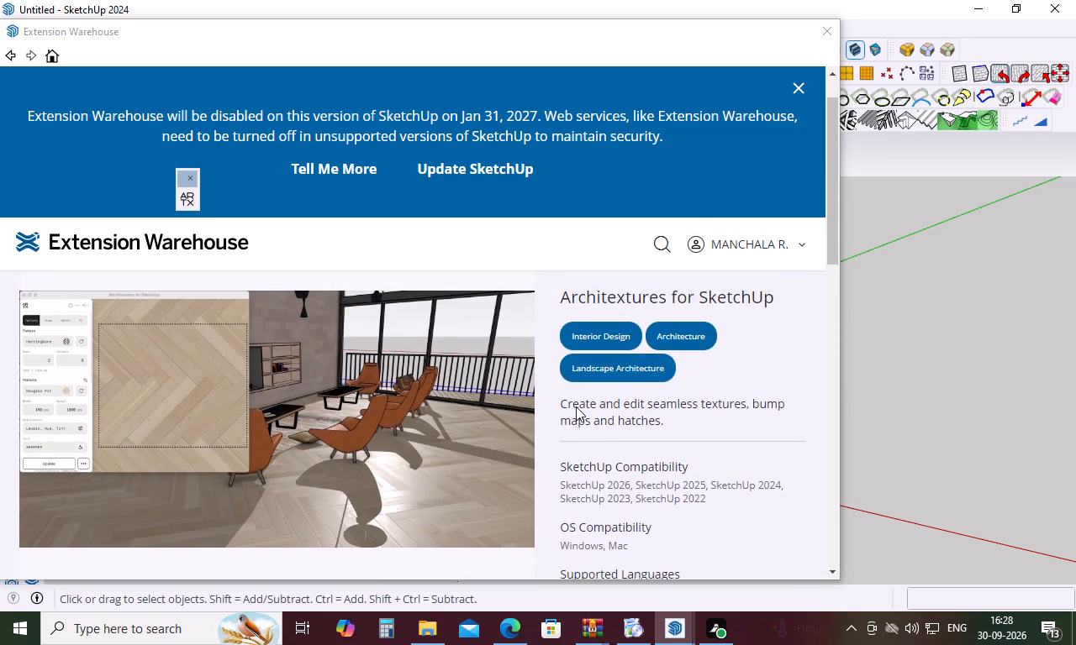
Finish the Architextures installation by allowing file system access, dismiss the deprecation banner and close the Extension Warehouse.
{"action": "scroll", "coordinate": [576, 406], "scroll_direction": "up", "scroll_amount": 1}
{"action": "left_click_drag", "start_coordinate": [182, 176], "coordinate": [196, 219]}
{"action": "left_click", "coordinate": [625, 335]}
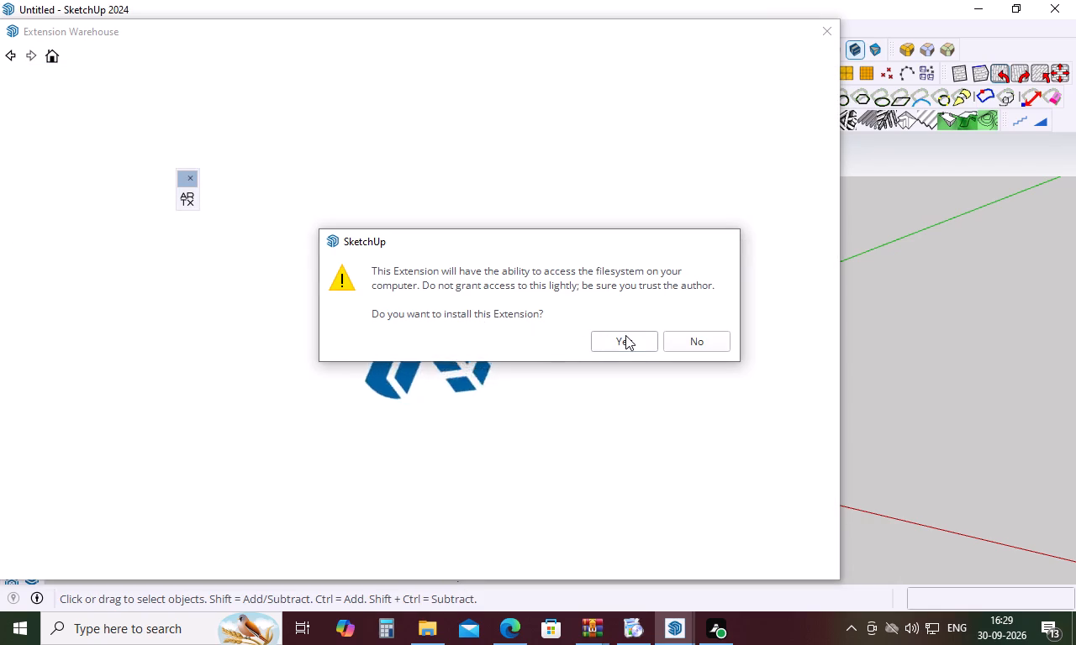
{"action": "left_click_drag", "start_coordinate": [181, 181], "coordinate": [202, 208]}
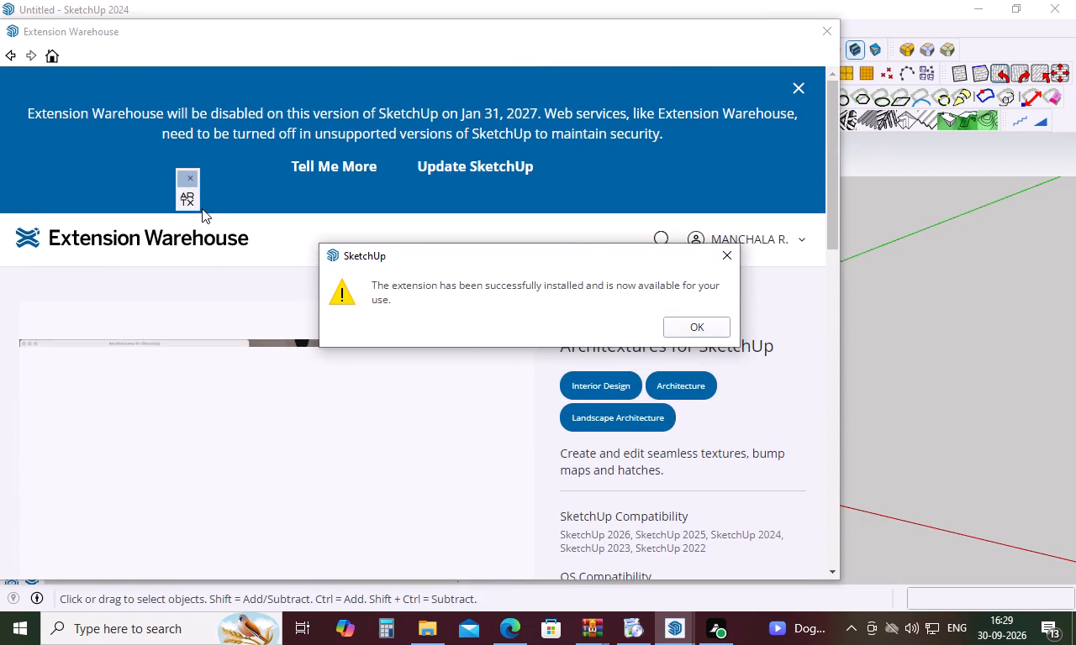
{"action": "left_click_drag", "start_coordinate": [202, 208], "coordinate": [235, 223]}
{"action": "left_click", "coordinate": [699, 328]}
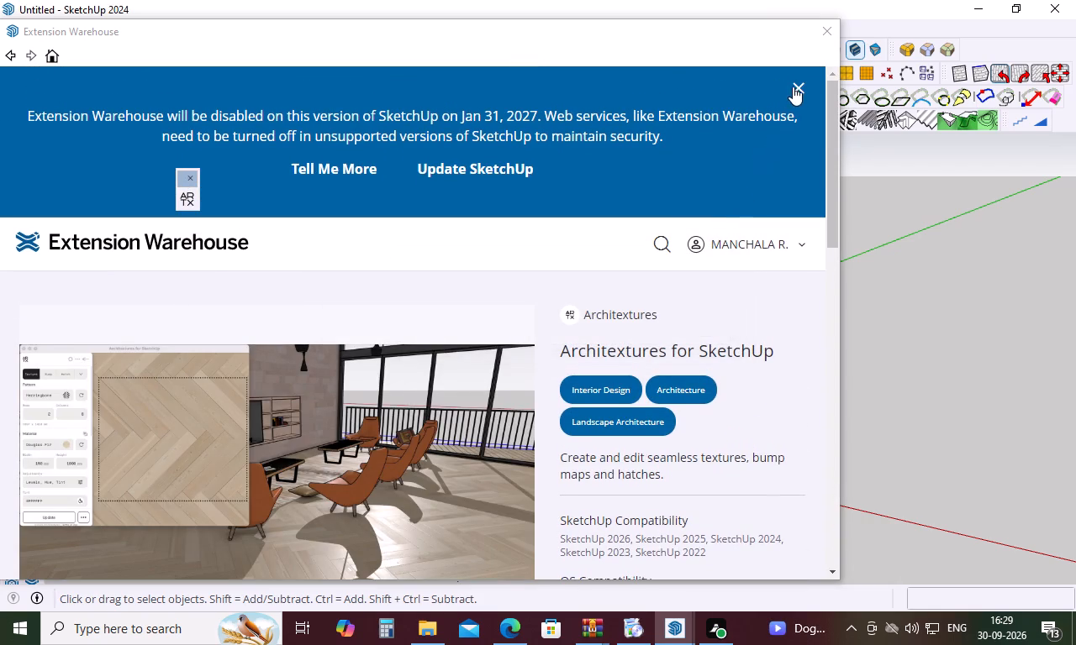
{"action": "left_click", "coordinate": [794, 86]}
{"action": "left_click", "coordinate": [820, 35]}
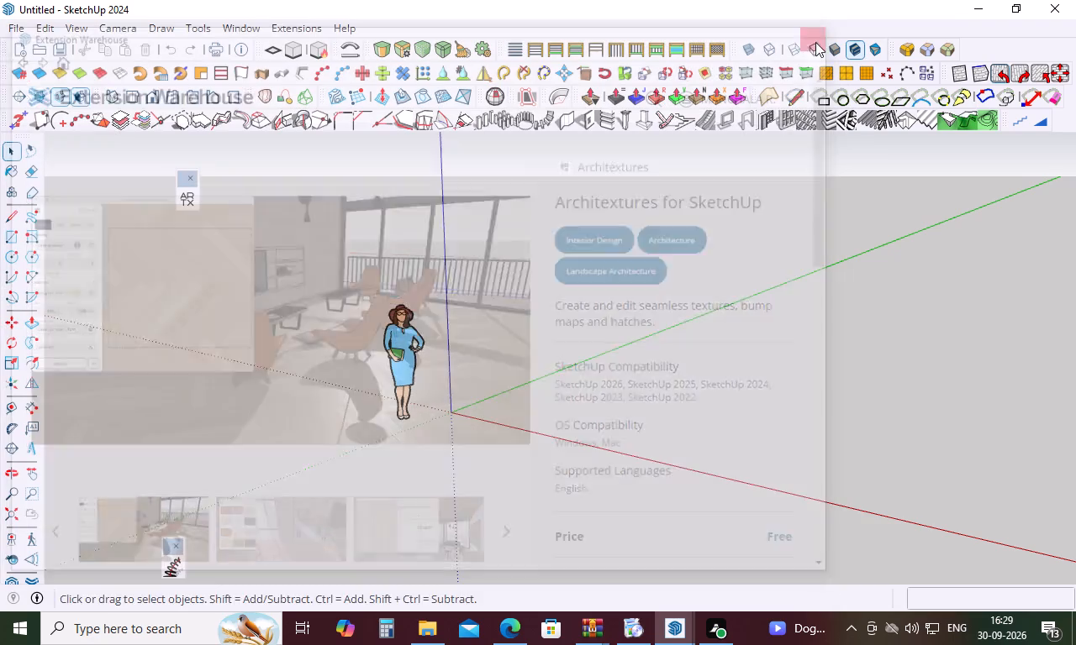
Dock the floating Architextures toolbar at the end of the first row of tools above the model.
{"action": "left_click_drag", "start_coordinate": [181, 176], "coordinate": [207, 189]}
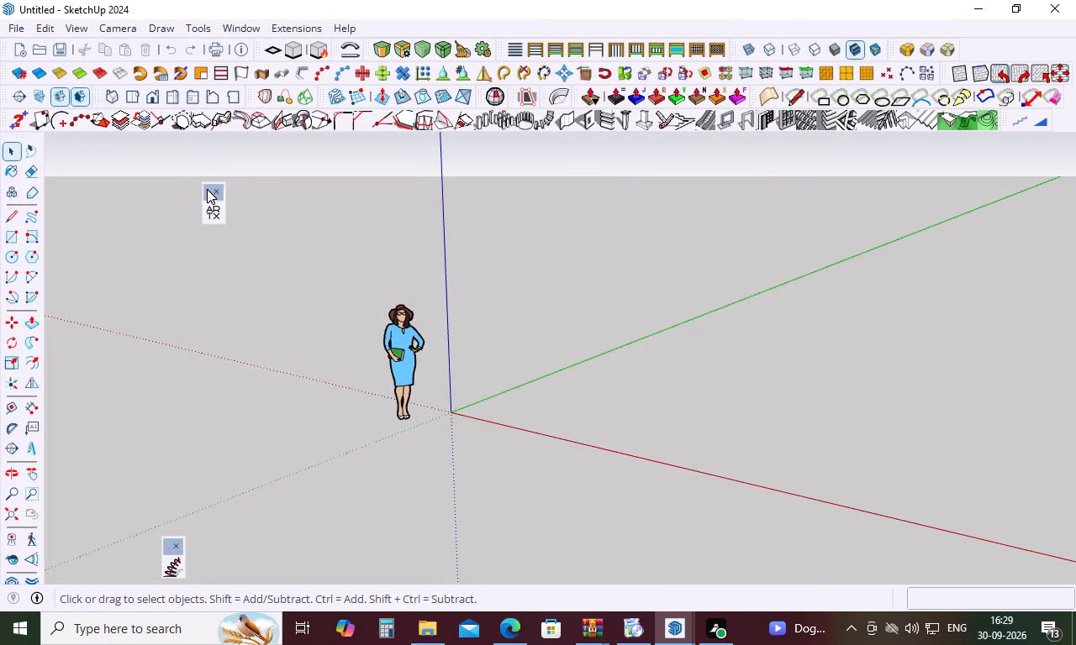
{"action": "left_click_drag", "start_coordinate": [207, 189], "coordinate": [988, 81]}
{"action": "left_click_drag", "start_coordinate": [988, 81], "coordinate": [948, 27]}
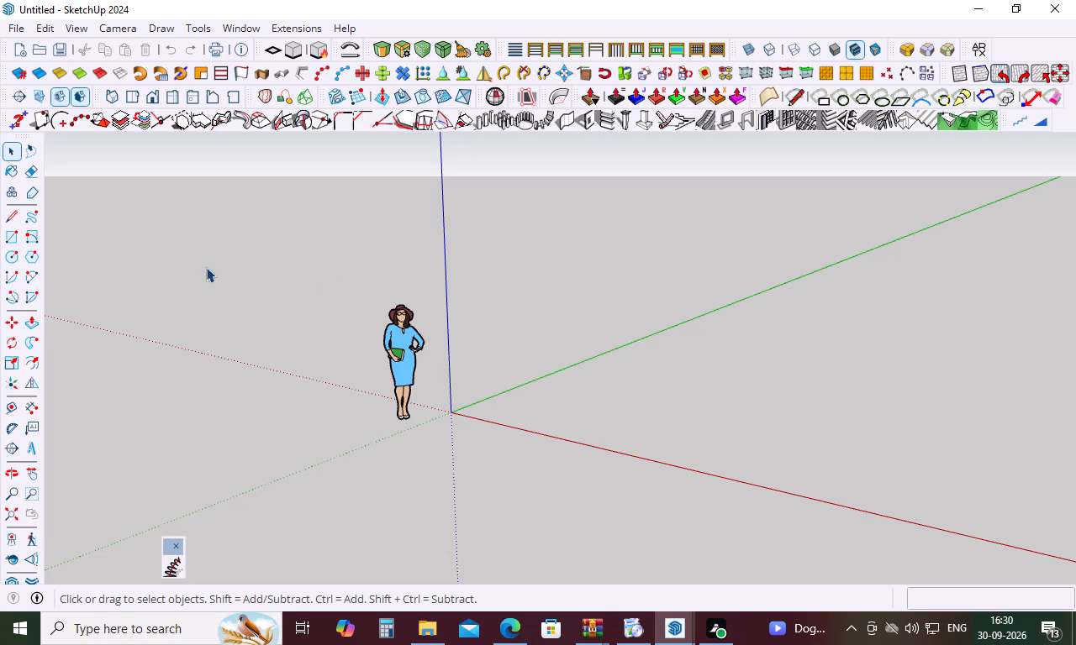
Dock the remaining floating toolbar with the coil-shaped tool in the first row, just after the Architextures toolbar.
{"action": "middle_click_drag", "start_coordinate": [451, 288], "coordinate": [450, 290]}
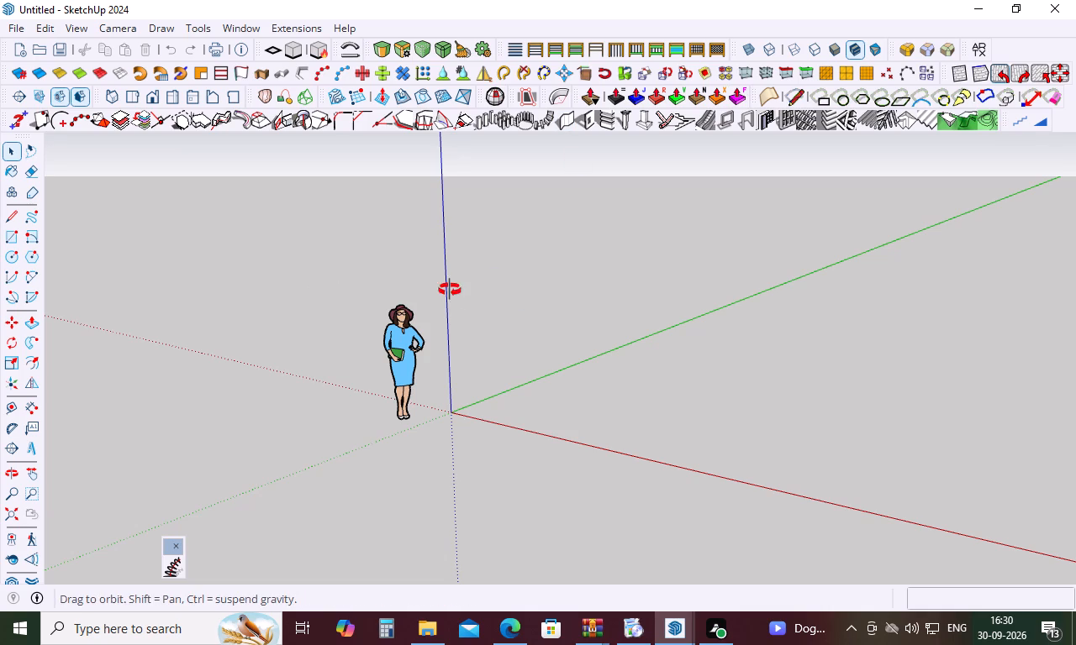
{"action": "middle_click_drag", "start_coordinate": [450, 290], "coordinate": [641, 292]}
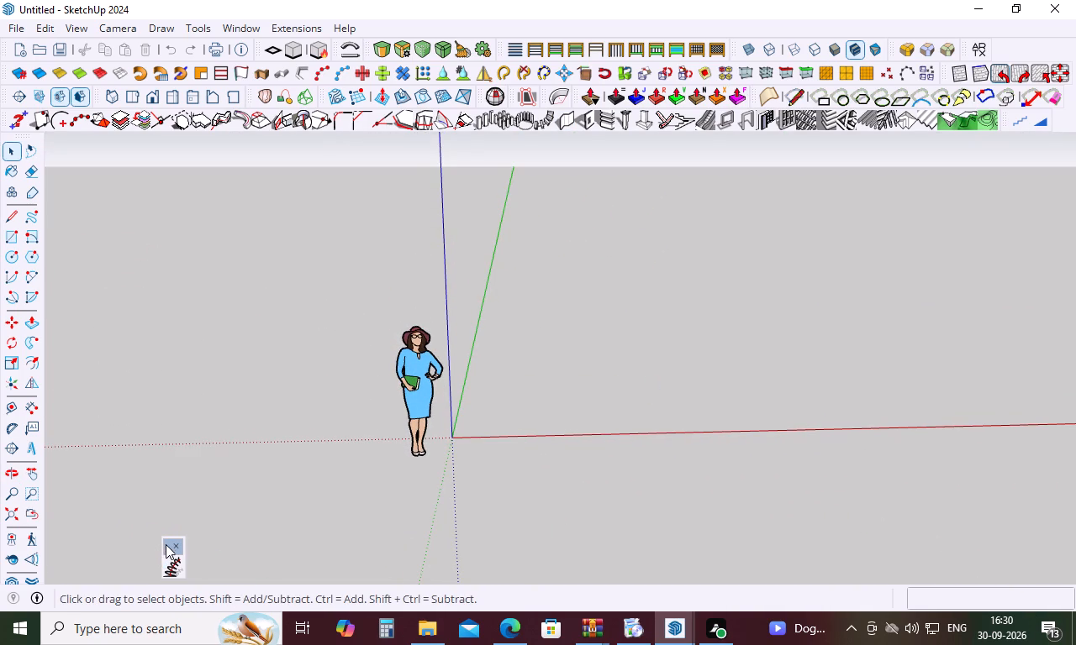
{"action": "left_click_drag", "start_coordinate": [166, 544], "coordinate": [1006, 45]}
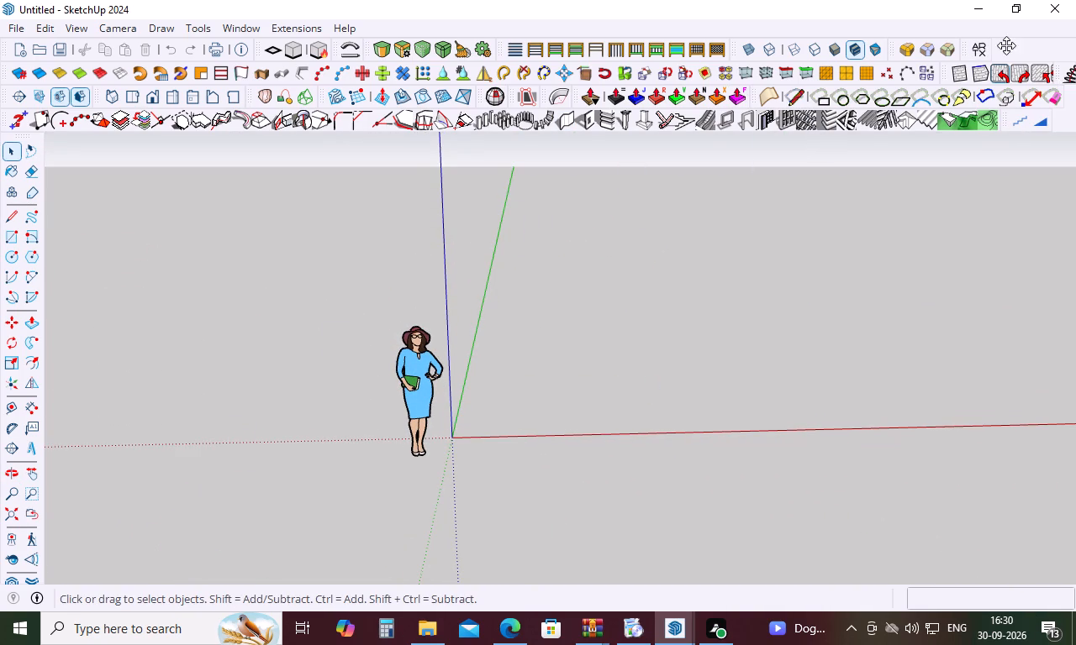
{"action": "left_click_drag", "start_coordinate": [1006, 45], "coordinate": [1011, 31]}
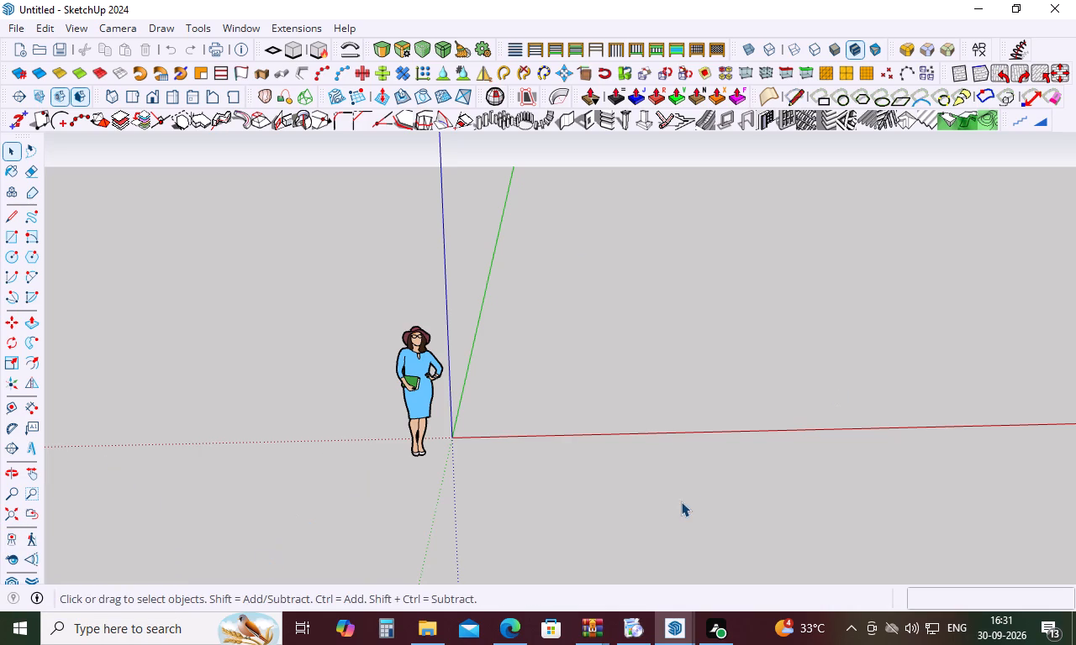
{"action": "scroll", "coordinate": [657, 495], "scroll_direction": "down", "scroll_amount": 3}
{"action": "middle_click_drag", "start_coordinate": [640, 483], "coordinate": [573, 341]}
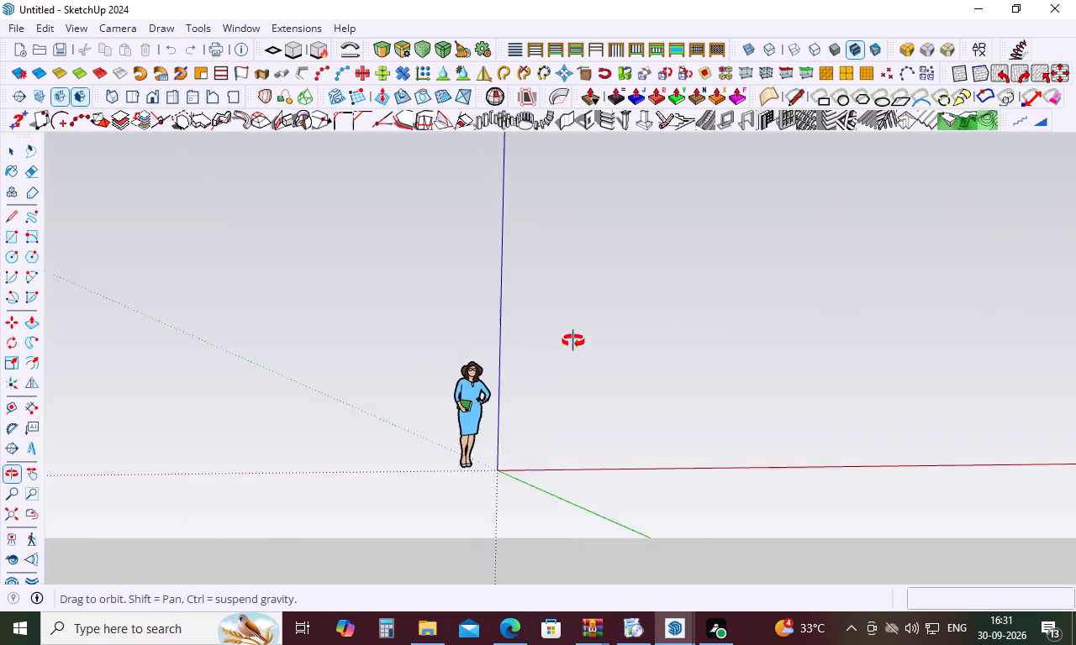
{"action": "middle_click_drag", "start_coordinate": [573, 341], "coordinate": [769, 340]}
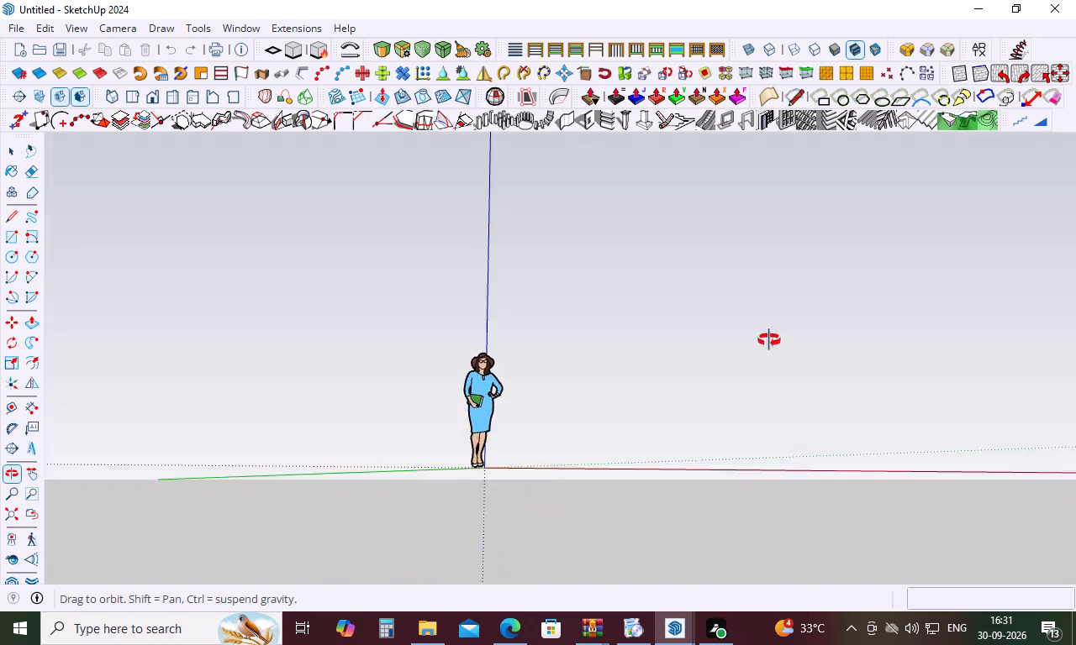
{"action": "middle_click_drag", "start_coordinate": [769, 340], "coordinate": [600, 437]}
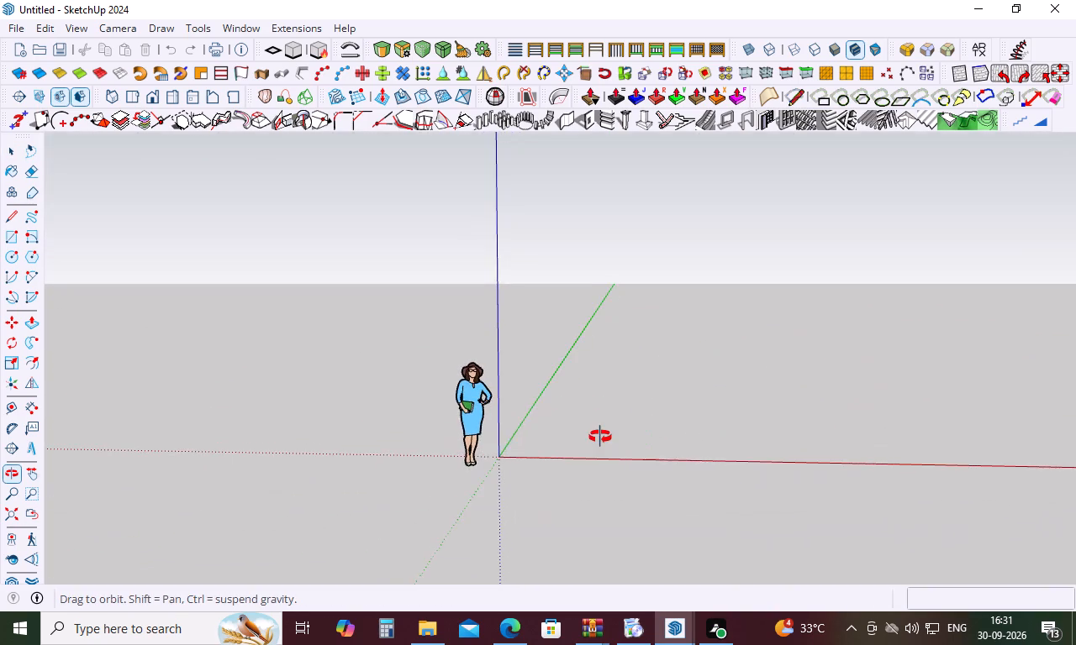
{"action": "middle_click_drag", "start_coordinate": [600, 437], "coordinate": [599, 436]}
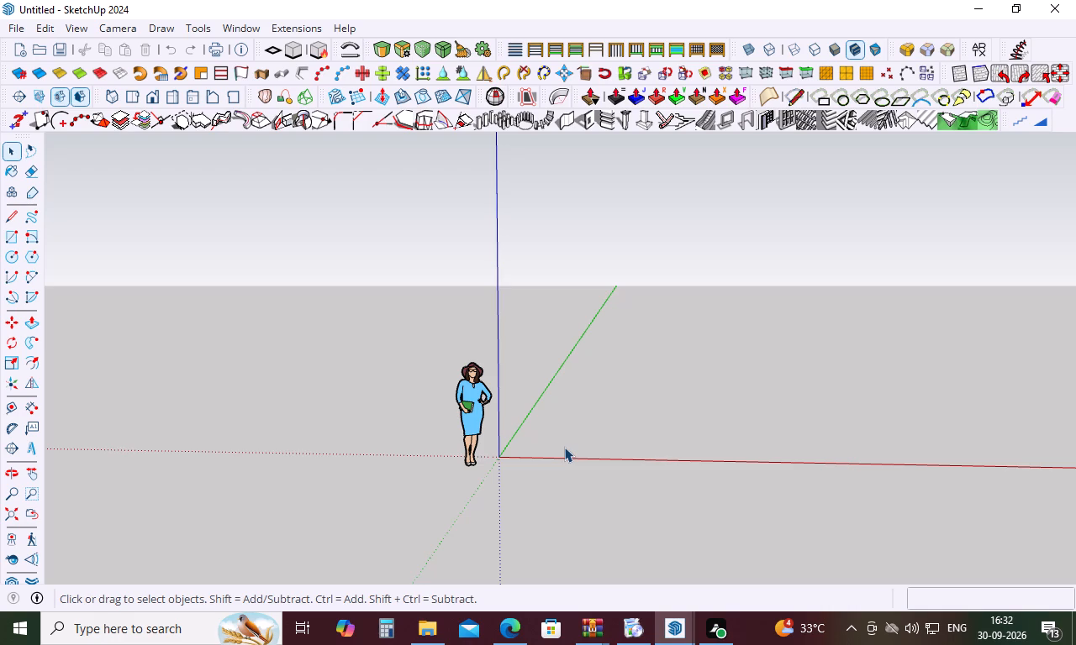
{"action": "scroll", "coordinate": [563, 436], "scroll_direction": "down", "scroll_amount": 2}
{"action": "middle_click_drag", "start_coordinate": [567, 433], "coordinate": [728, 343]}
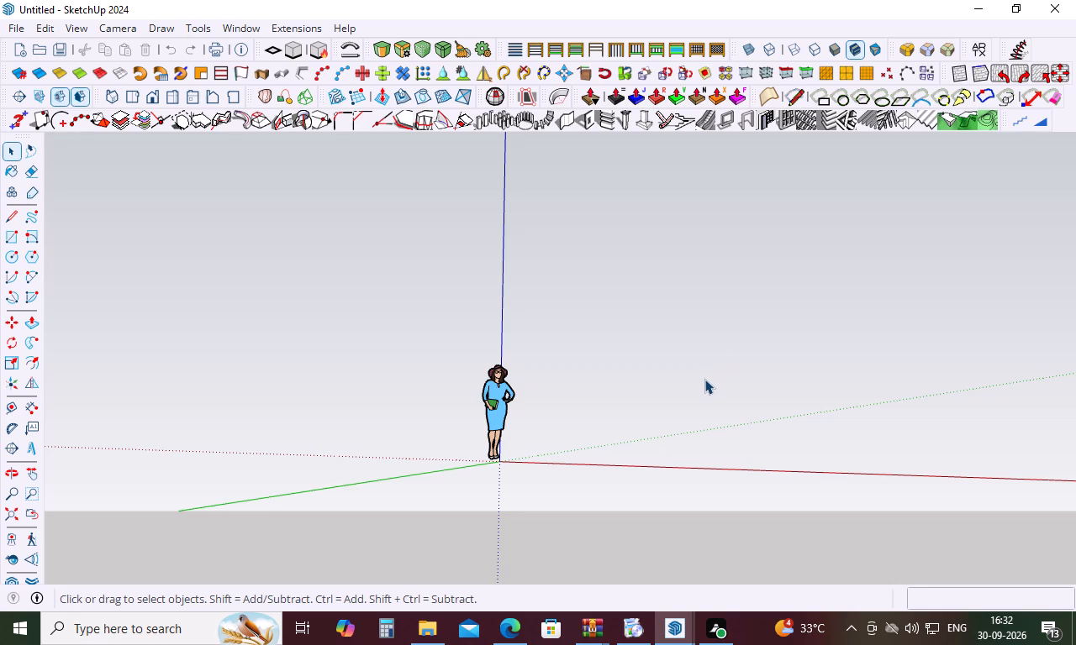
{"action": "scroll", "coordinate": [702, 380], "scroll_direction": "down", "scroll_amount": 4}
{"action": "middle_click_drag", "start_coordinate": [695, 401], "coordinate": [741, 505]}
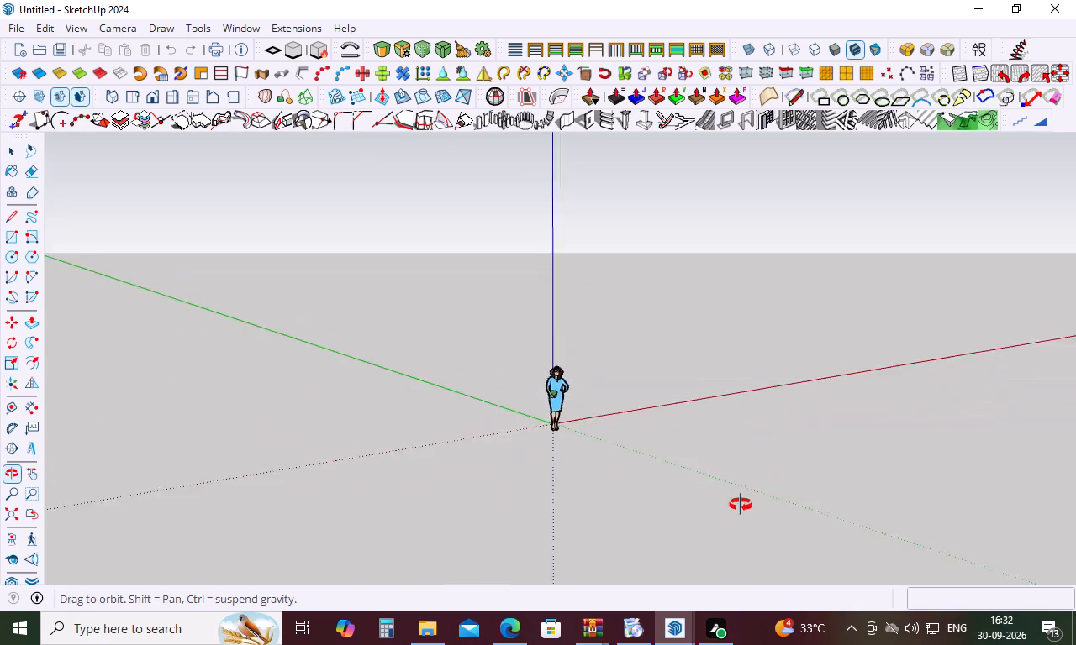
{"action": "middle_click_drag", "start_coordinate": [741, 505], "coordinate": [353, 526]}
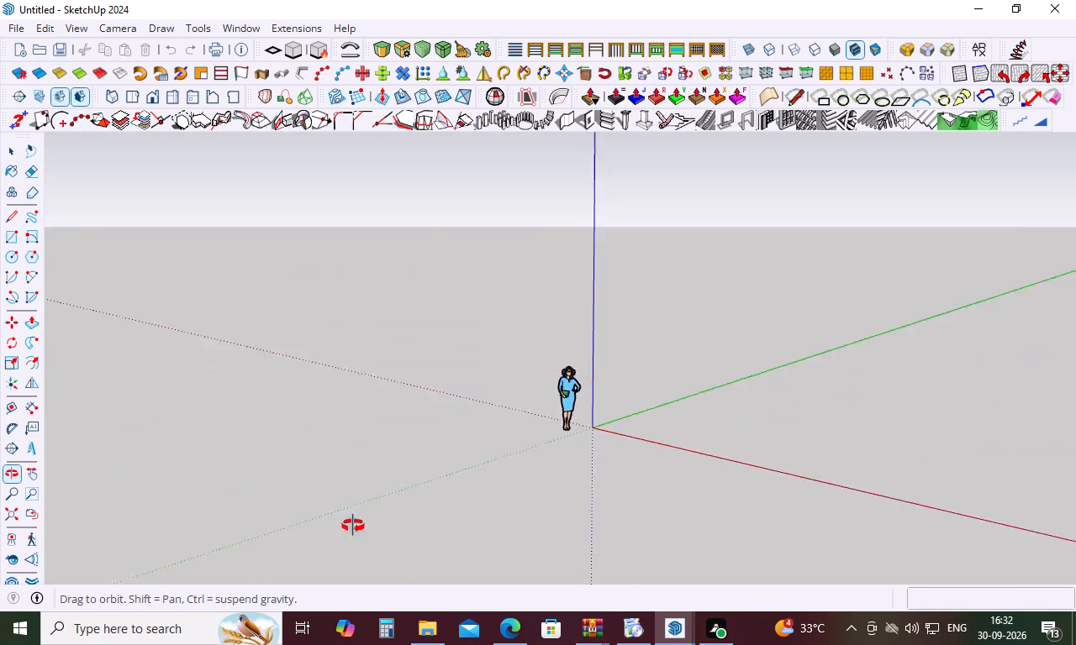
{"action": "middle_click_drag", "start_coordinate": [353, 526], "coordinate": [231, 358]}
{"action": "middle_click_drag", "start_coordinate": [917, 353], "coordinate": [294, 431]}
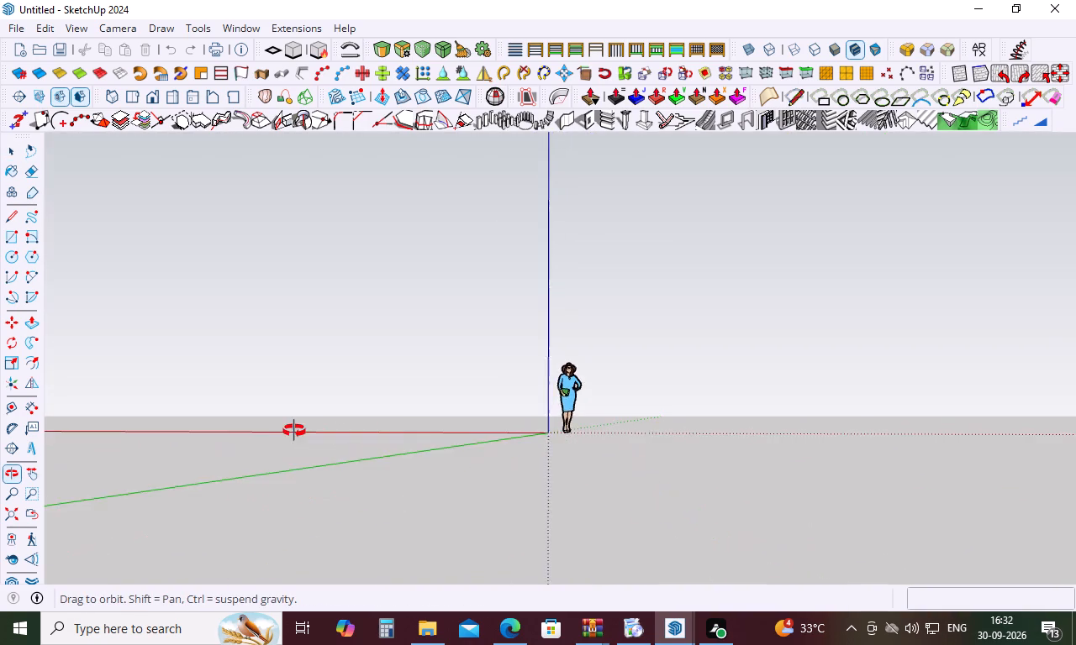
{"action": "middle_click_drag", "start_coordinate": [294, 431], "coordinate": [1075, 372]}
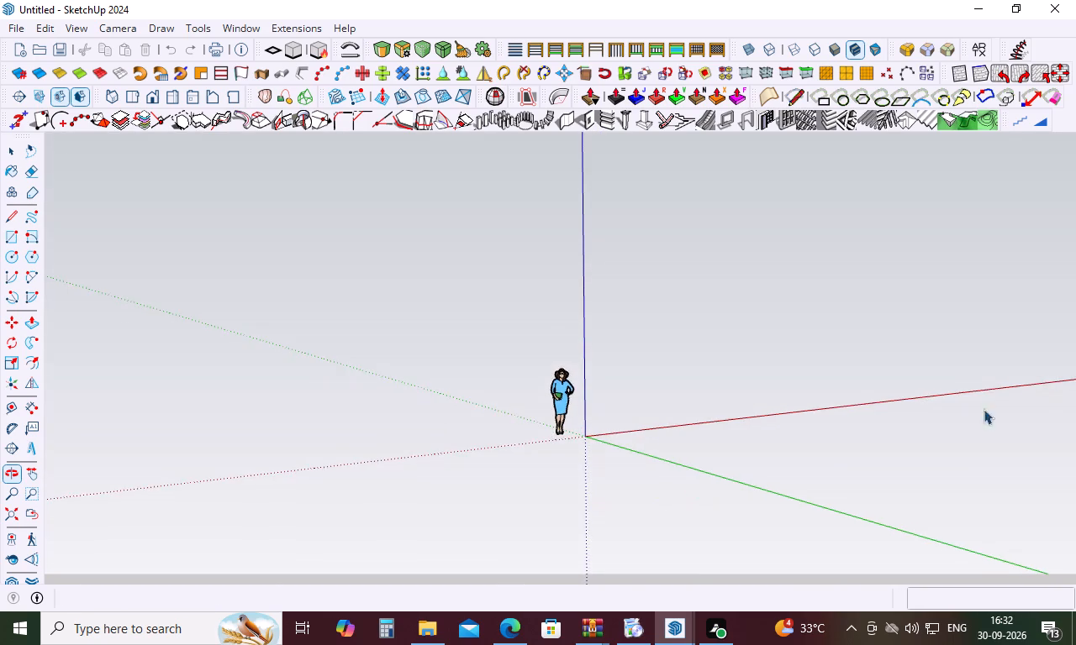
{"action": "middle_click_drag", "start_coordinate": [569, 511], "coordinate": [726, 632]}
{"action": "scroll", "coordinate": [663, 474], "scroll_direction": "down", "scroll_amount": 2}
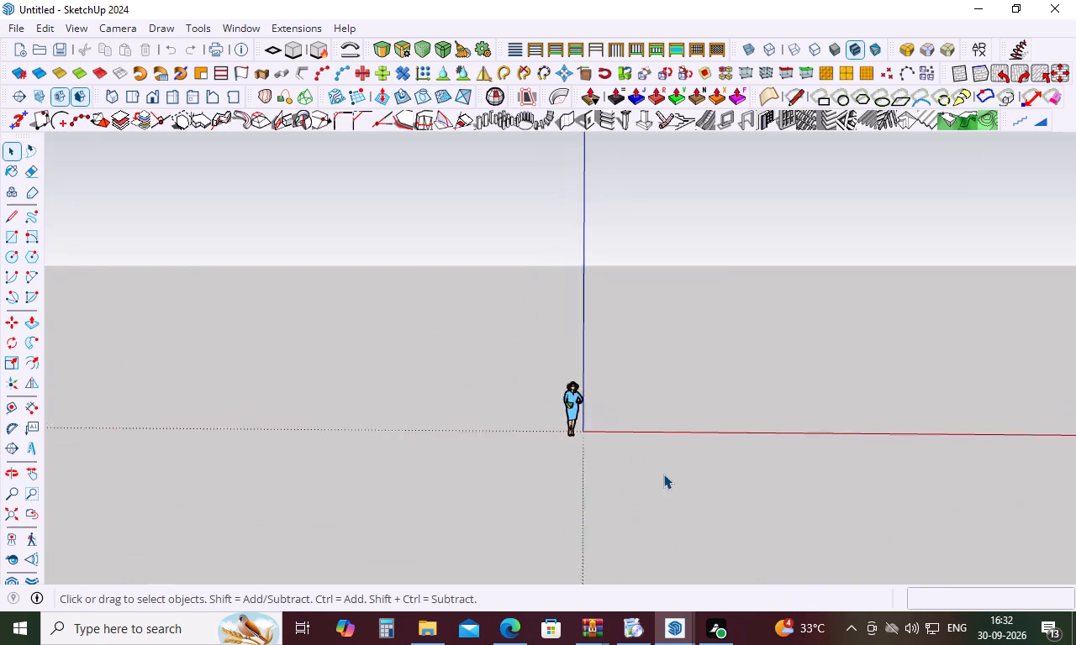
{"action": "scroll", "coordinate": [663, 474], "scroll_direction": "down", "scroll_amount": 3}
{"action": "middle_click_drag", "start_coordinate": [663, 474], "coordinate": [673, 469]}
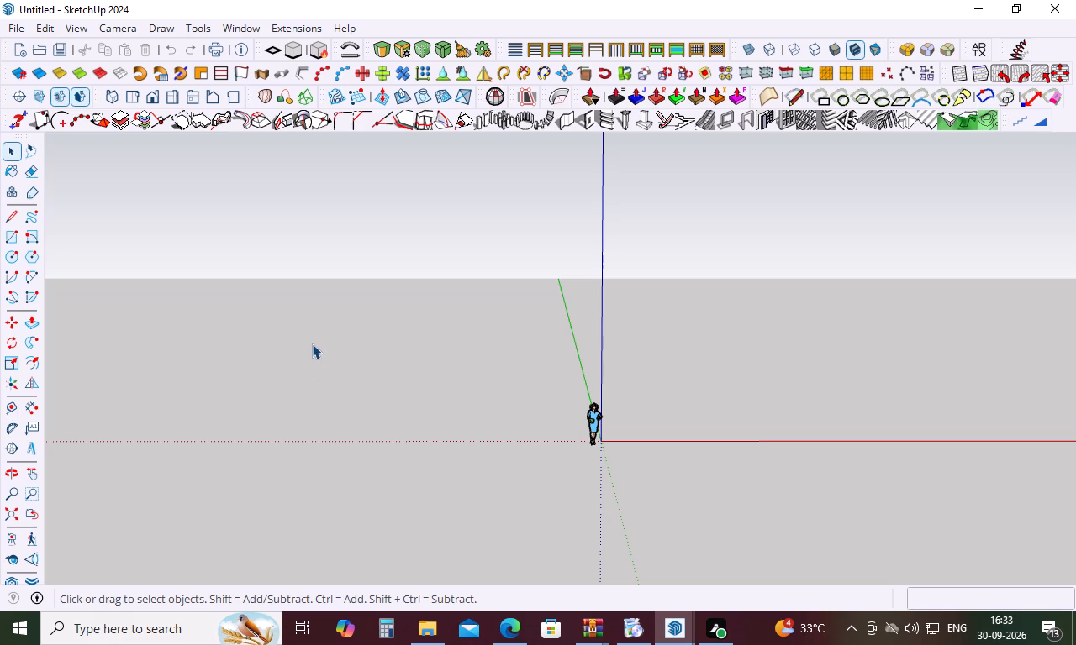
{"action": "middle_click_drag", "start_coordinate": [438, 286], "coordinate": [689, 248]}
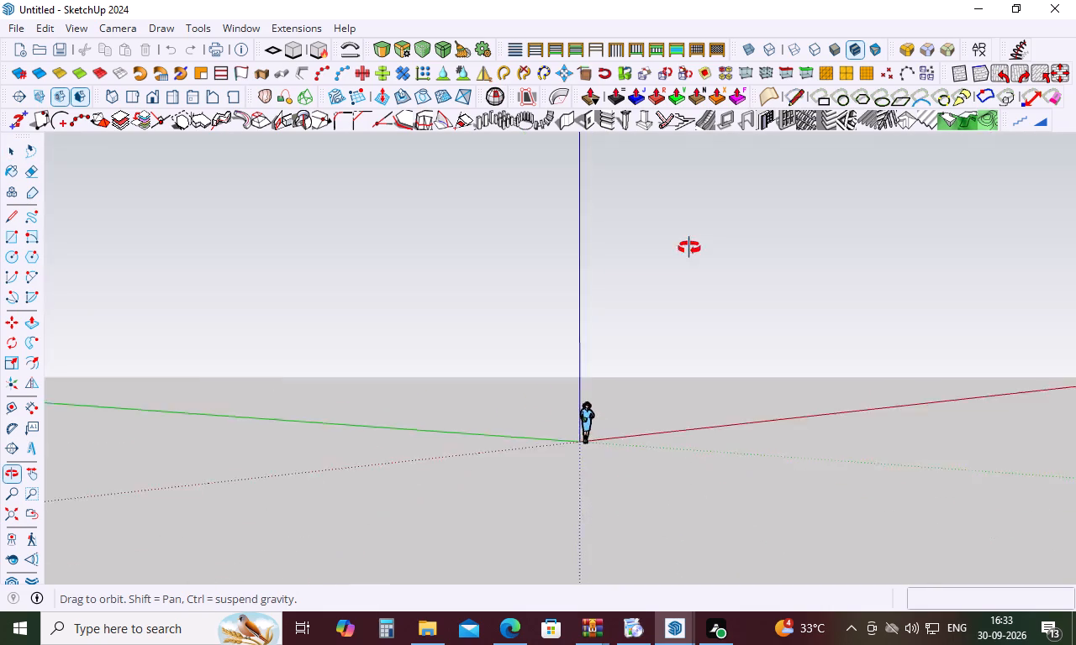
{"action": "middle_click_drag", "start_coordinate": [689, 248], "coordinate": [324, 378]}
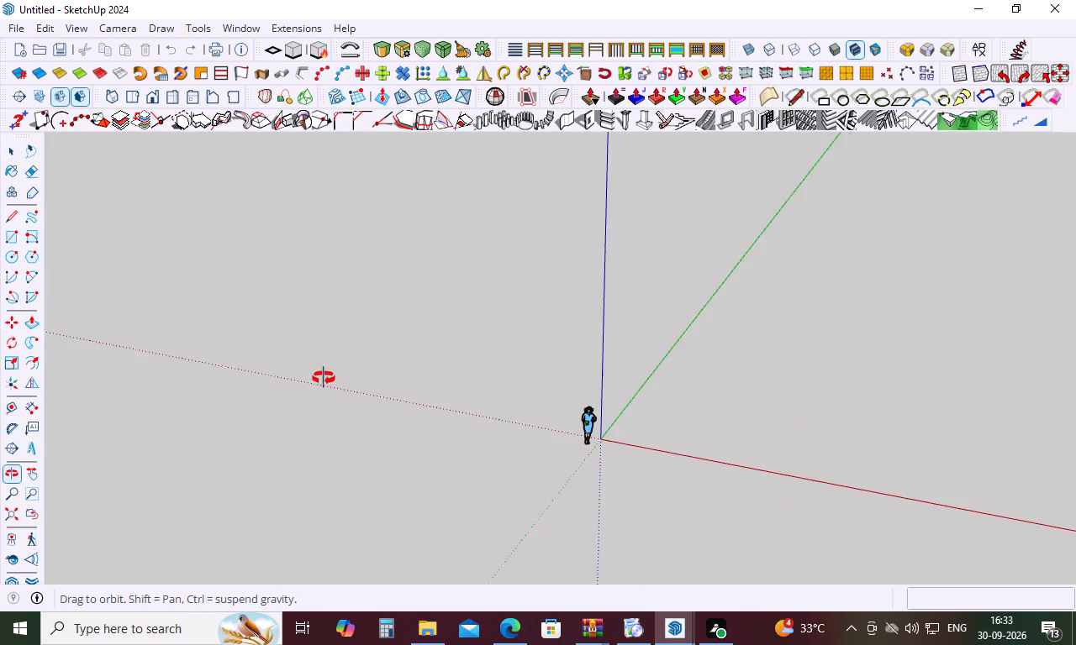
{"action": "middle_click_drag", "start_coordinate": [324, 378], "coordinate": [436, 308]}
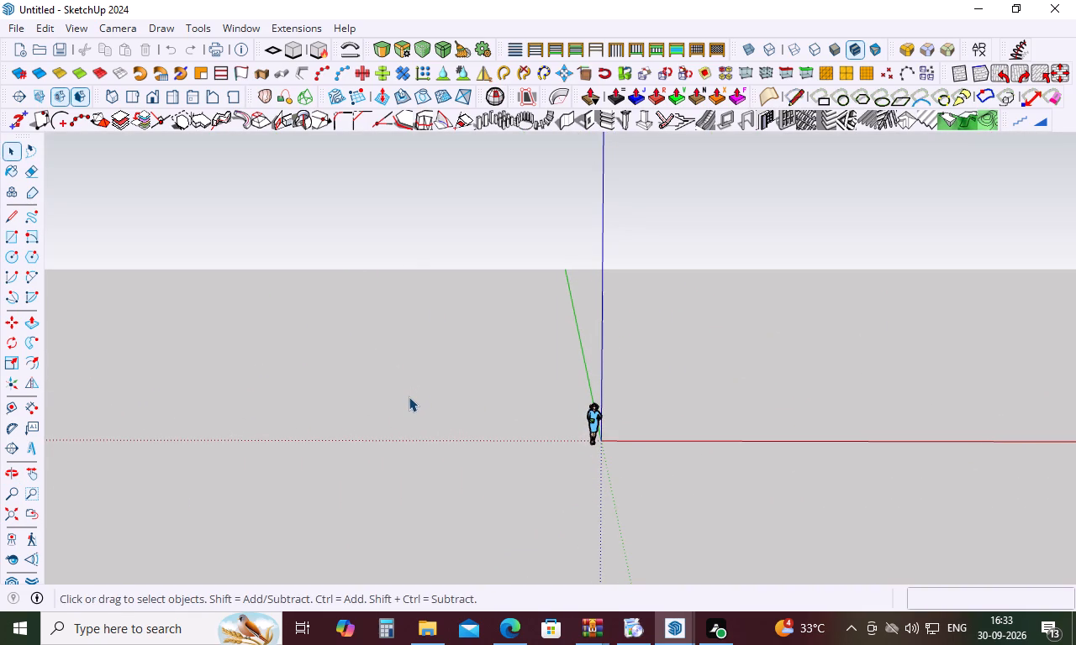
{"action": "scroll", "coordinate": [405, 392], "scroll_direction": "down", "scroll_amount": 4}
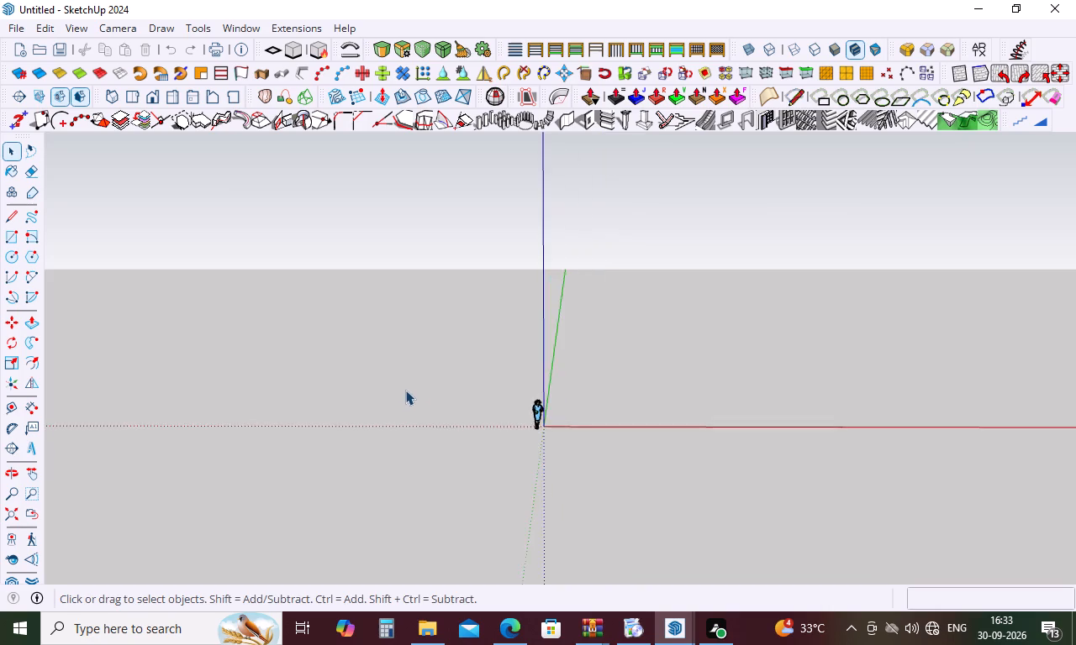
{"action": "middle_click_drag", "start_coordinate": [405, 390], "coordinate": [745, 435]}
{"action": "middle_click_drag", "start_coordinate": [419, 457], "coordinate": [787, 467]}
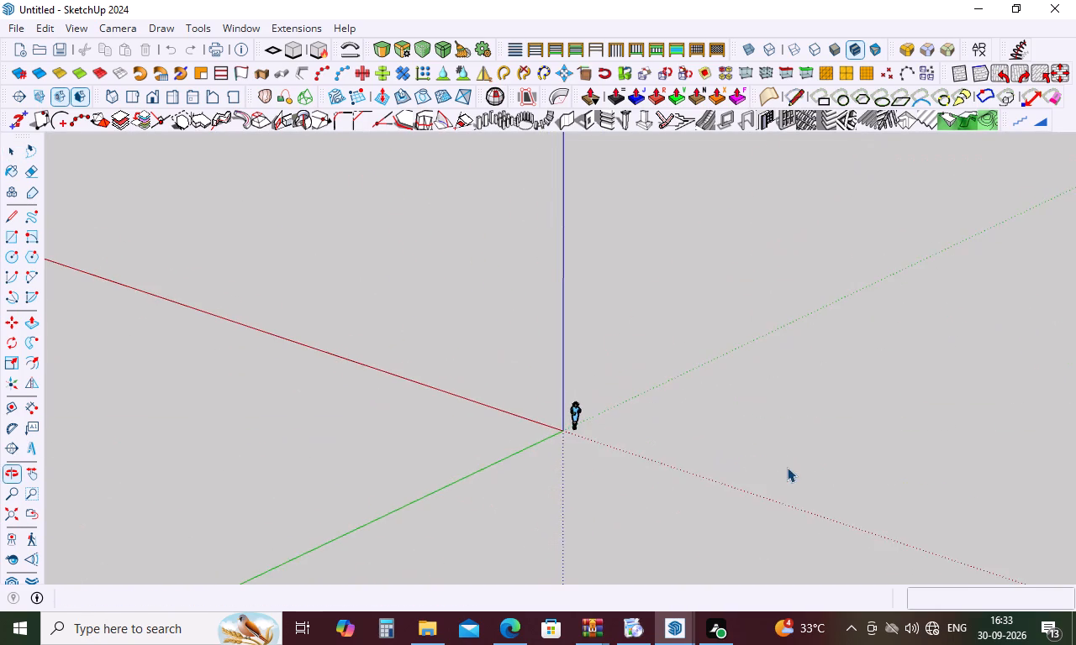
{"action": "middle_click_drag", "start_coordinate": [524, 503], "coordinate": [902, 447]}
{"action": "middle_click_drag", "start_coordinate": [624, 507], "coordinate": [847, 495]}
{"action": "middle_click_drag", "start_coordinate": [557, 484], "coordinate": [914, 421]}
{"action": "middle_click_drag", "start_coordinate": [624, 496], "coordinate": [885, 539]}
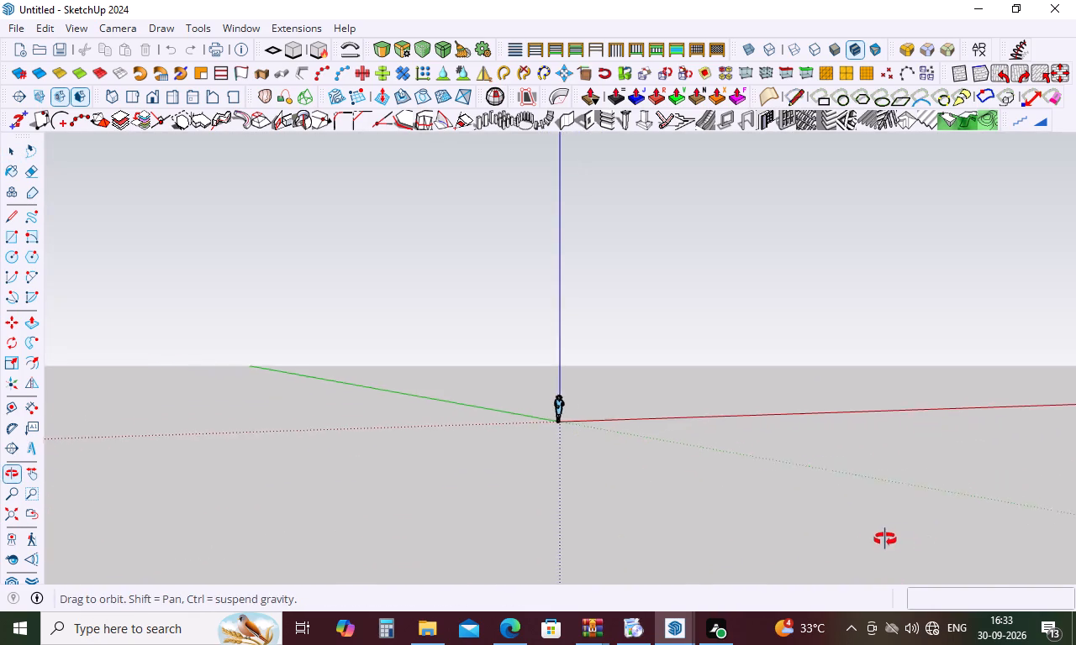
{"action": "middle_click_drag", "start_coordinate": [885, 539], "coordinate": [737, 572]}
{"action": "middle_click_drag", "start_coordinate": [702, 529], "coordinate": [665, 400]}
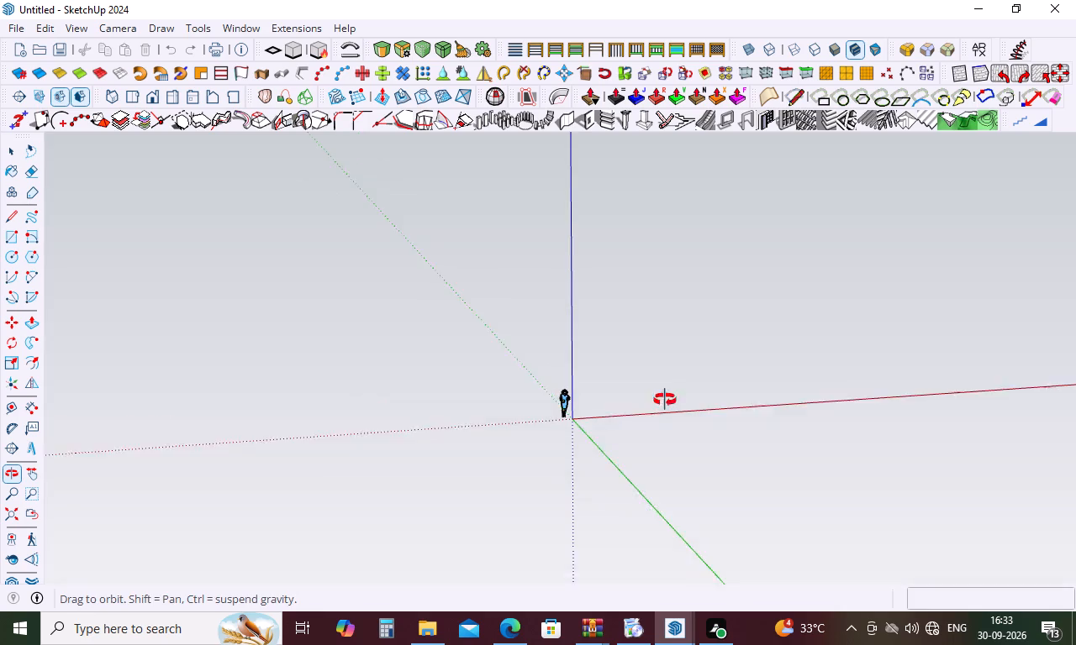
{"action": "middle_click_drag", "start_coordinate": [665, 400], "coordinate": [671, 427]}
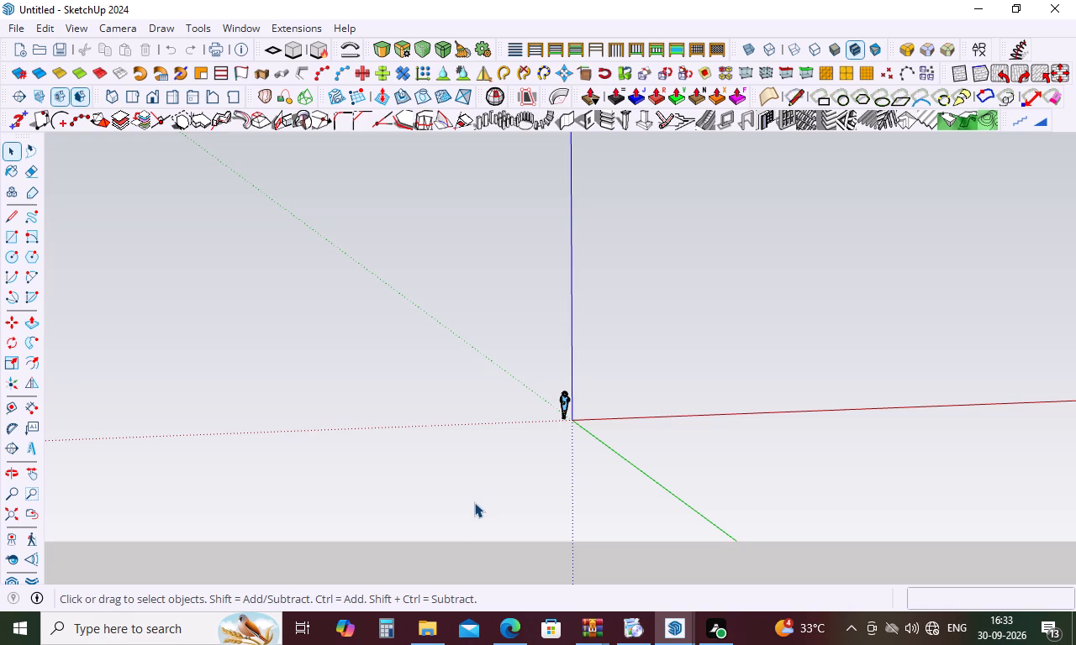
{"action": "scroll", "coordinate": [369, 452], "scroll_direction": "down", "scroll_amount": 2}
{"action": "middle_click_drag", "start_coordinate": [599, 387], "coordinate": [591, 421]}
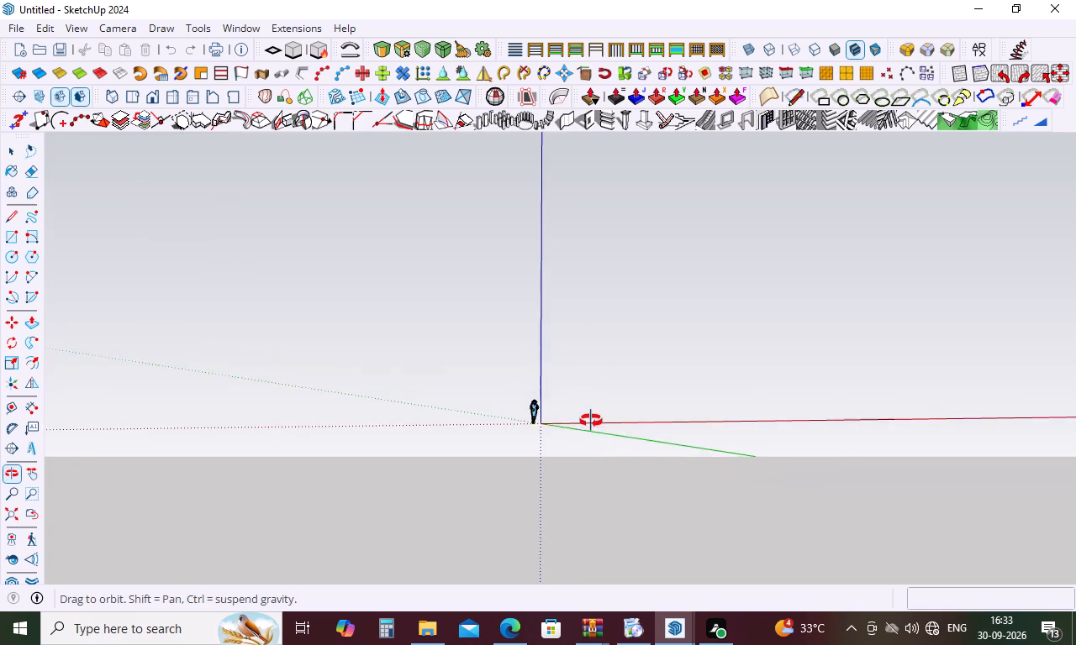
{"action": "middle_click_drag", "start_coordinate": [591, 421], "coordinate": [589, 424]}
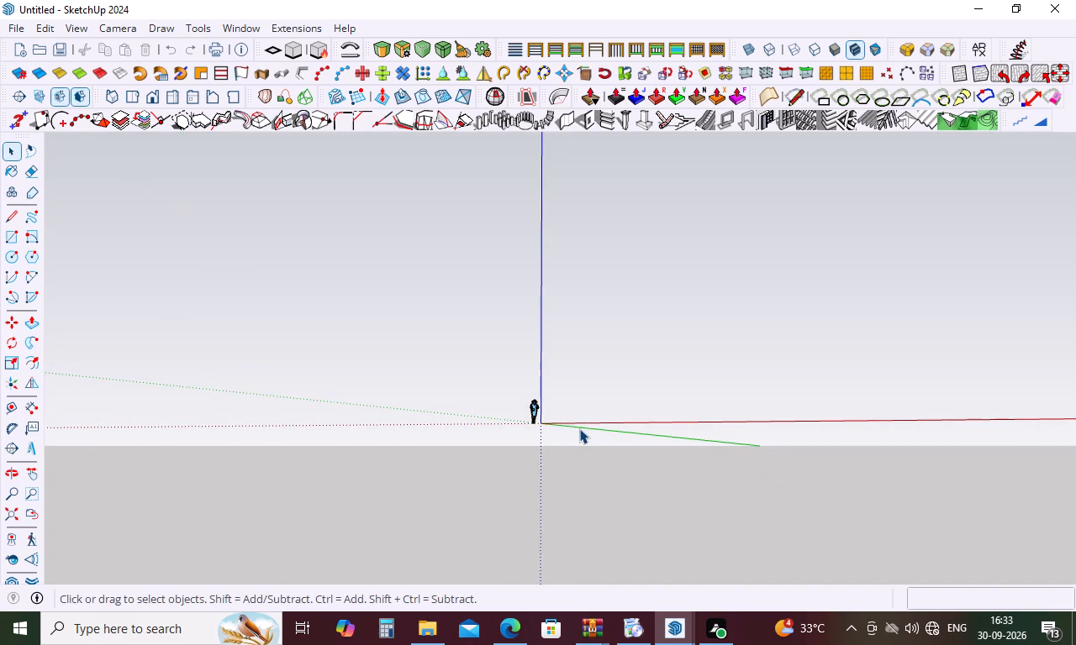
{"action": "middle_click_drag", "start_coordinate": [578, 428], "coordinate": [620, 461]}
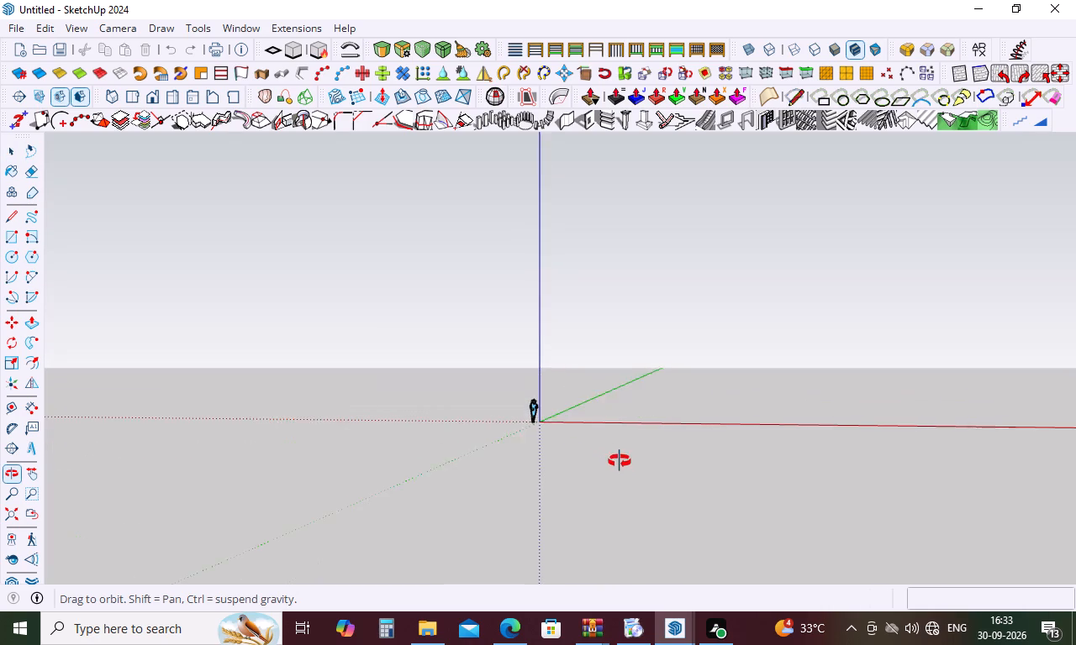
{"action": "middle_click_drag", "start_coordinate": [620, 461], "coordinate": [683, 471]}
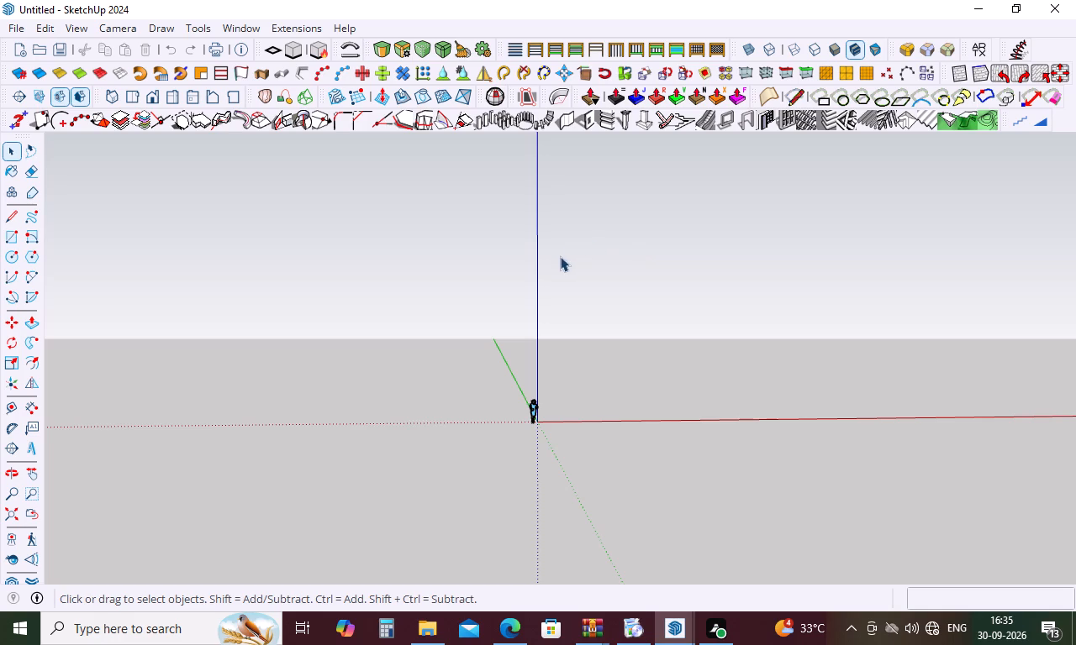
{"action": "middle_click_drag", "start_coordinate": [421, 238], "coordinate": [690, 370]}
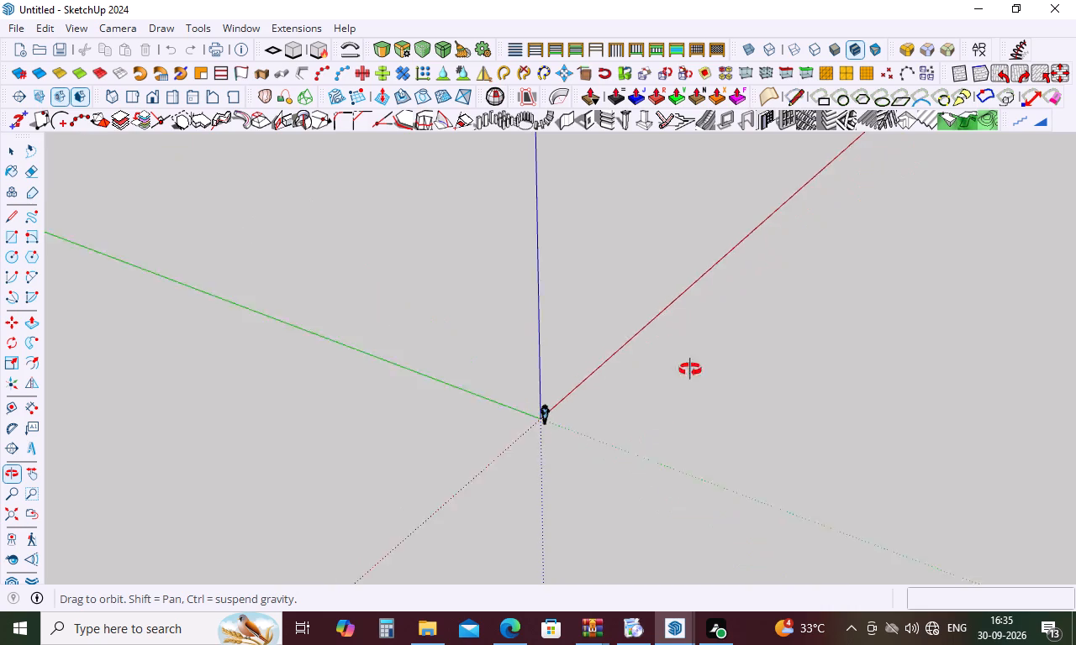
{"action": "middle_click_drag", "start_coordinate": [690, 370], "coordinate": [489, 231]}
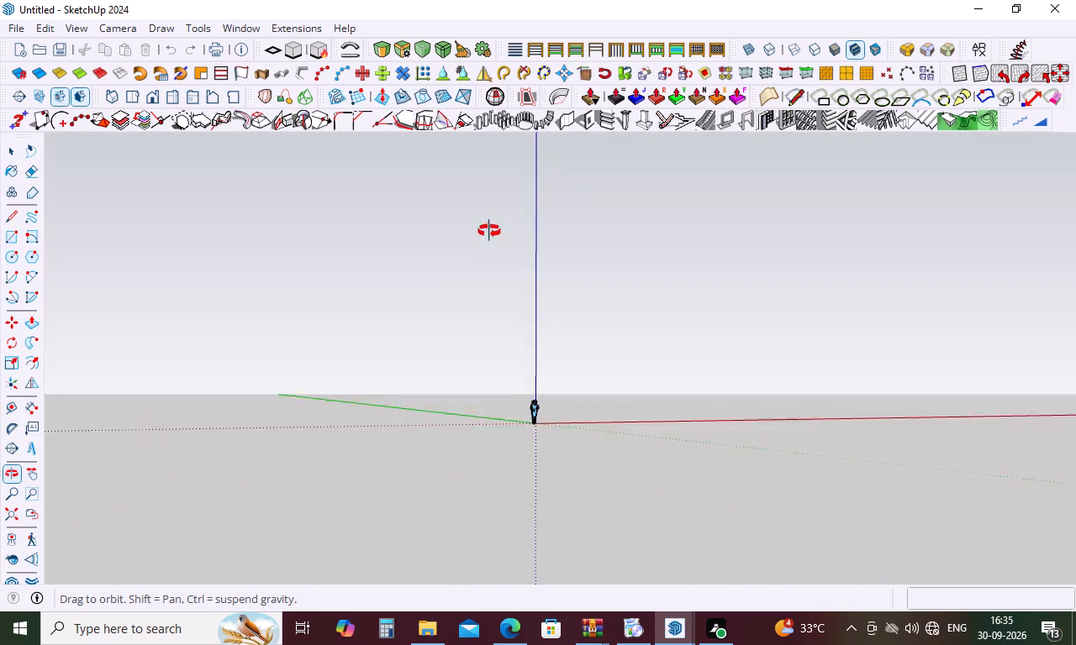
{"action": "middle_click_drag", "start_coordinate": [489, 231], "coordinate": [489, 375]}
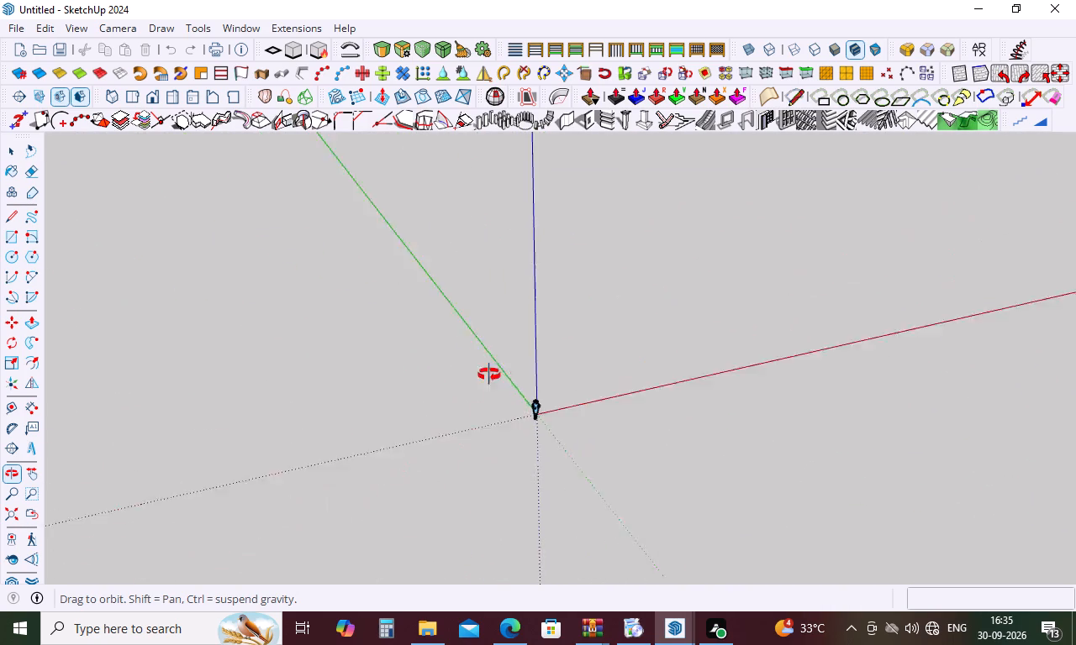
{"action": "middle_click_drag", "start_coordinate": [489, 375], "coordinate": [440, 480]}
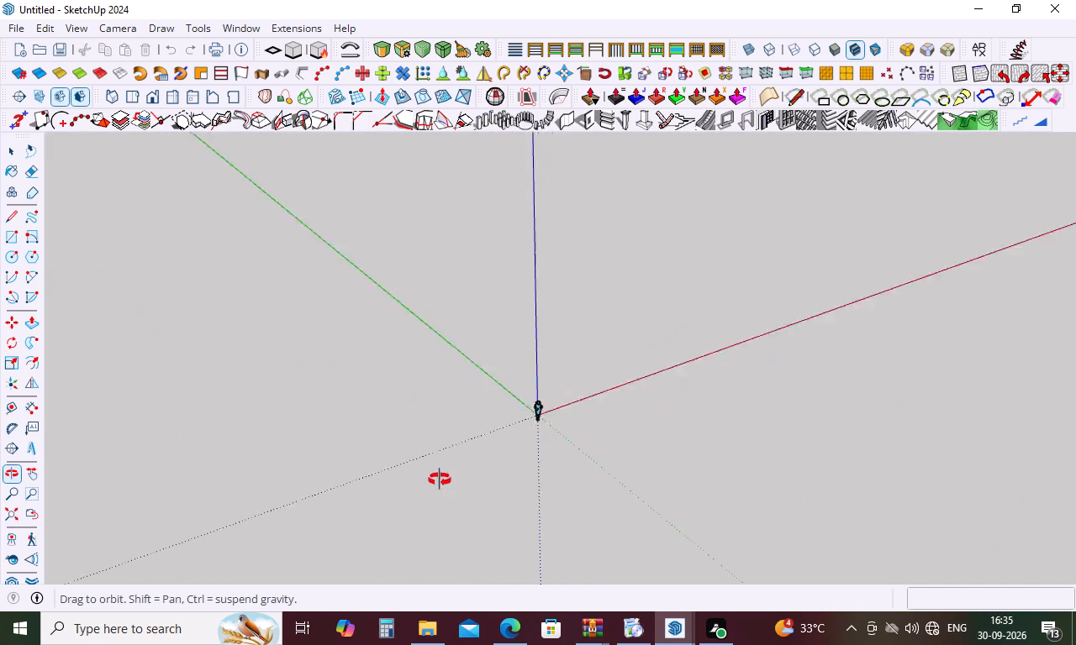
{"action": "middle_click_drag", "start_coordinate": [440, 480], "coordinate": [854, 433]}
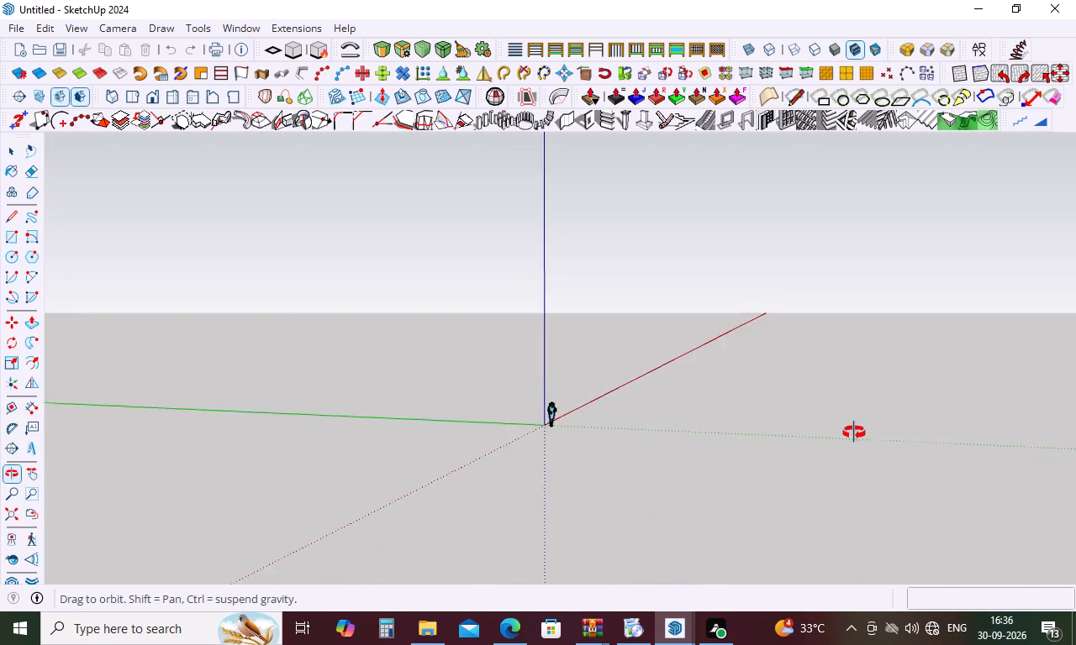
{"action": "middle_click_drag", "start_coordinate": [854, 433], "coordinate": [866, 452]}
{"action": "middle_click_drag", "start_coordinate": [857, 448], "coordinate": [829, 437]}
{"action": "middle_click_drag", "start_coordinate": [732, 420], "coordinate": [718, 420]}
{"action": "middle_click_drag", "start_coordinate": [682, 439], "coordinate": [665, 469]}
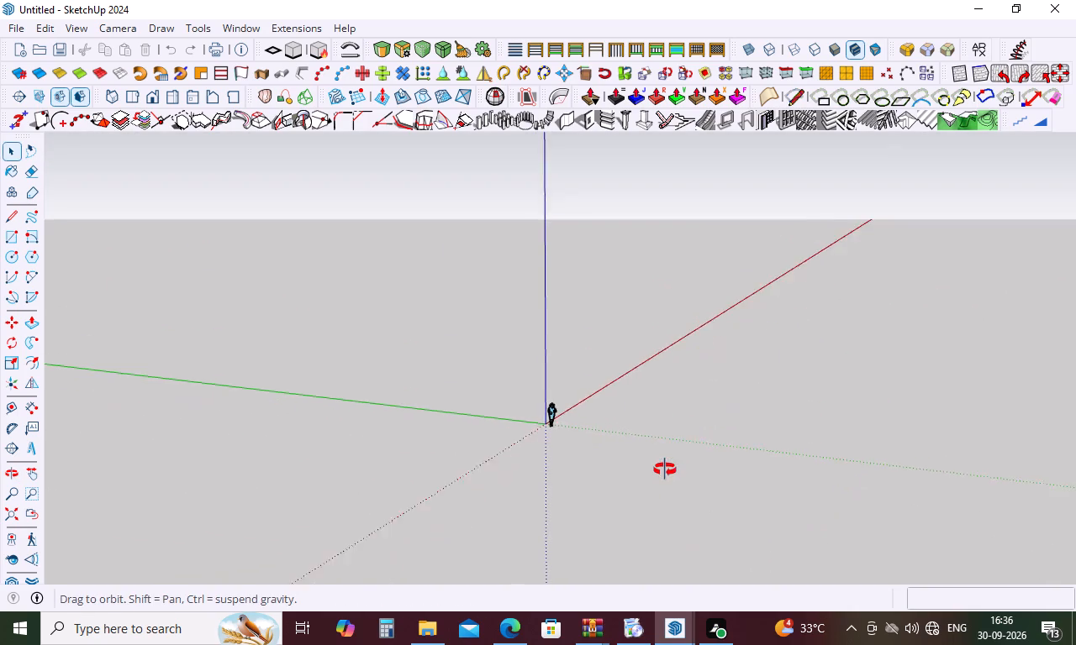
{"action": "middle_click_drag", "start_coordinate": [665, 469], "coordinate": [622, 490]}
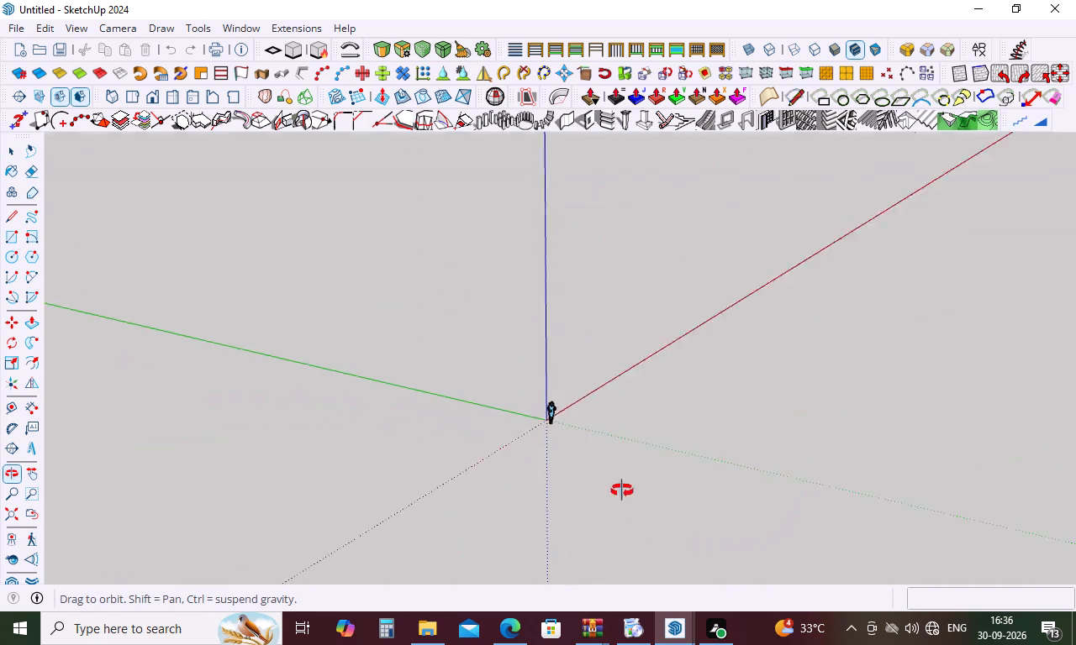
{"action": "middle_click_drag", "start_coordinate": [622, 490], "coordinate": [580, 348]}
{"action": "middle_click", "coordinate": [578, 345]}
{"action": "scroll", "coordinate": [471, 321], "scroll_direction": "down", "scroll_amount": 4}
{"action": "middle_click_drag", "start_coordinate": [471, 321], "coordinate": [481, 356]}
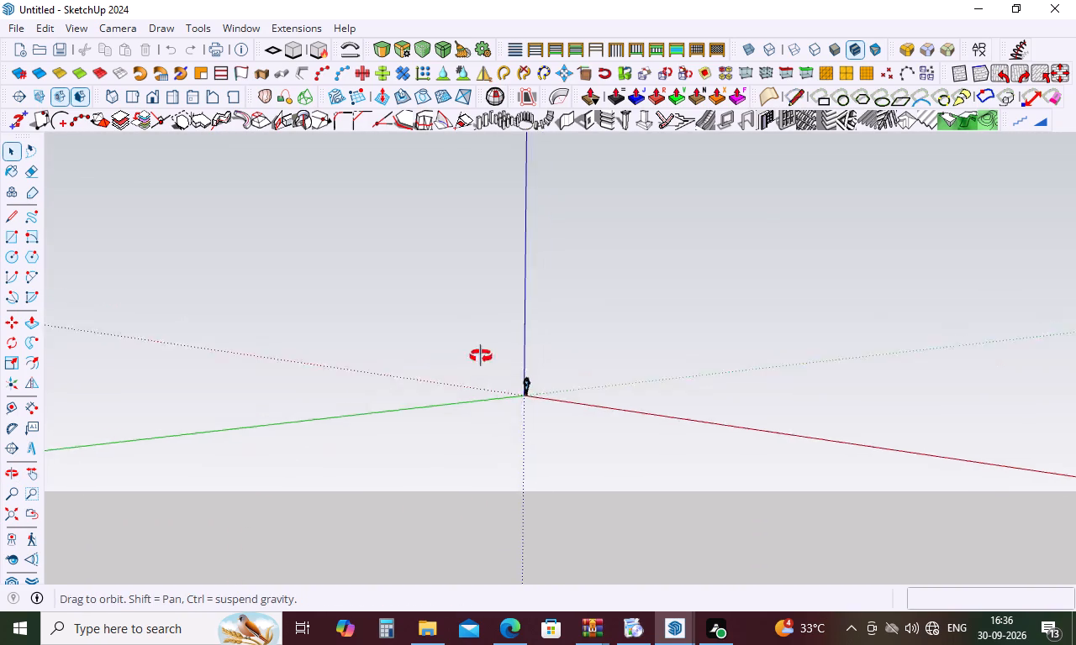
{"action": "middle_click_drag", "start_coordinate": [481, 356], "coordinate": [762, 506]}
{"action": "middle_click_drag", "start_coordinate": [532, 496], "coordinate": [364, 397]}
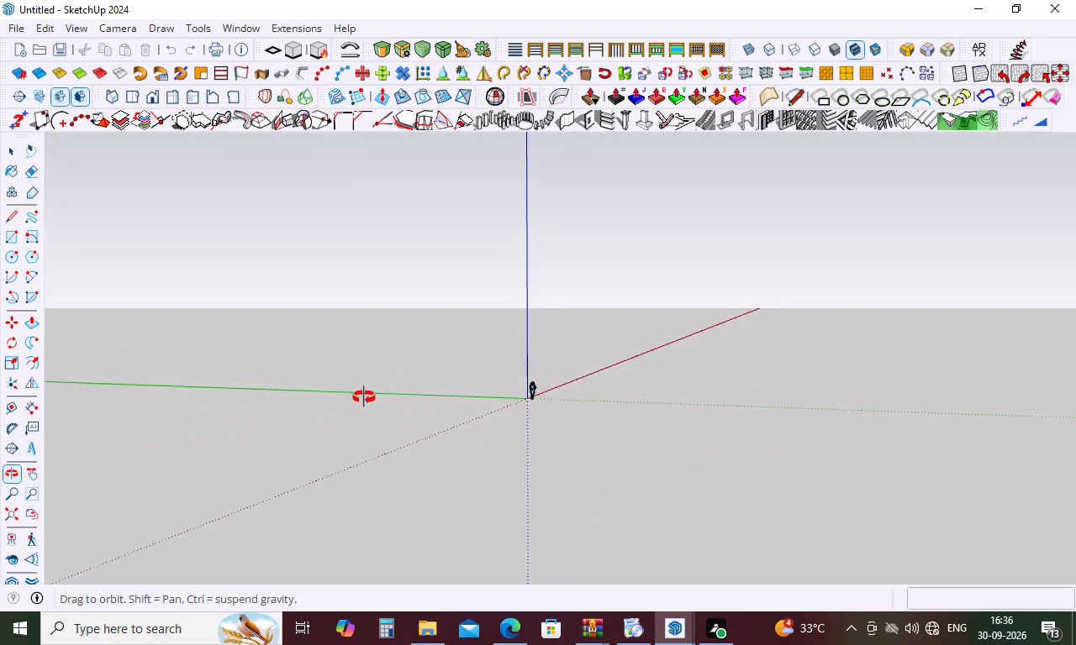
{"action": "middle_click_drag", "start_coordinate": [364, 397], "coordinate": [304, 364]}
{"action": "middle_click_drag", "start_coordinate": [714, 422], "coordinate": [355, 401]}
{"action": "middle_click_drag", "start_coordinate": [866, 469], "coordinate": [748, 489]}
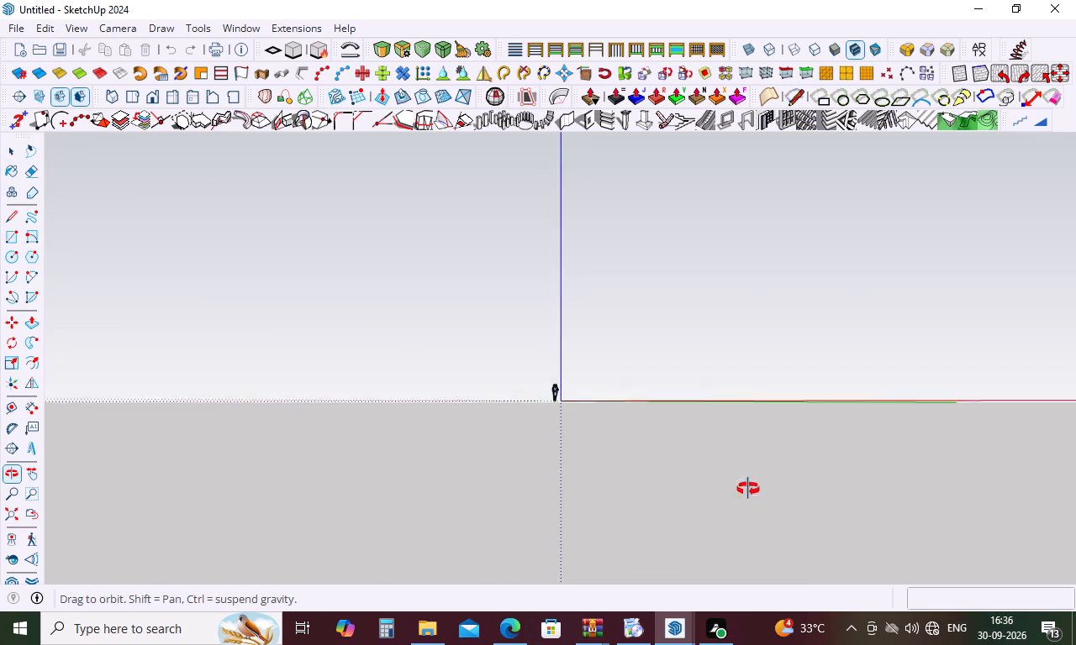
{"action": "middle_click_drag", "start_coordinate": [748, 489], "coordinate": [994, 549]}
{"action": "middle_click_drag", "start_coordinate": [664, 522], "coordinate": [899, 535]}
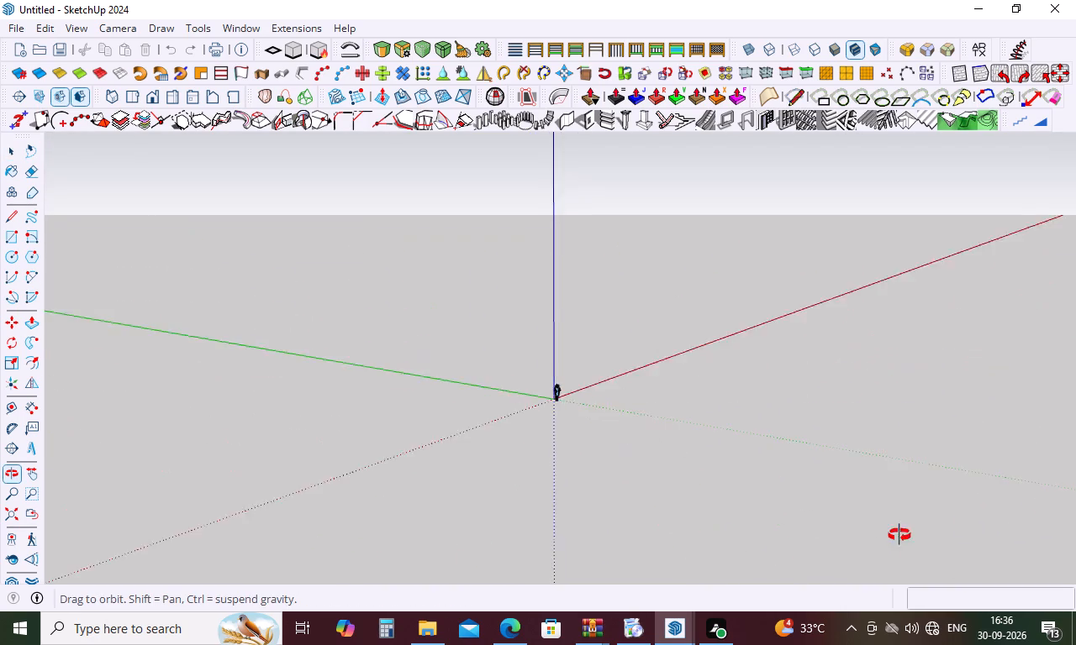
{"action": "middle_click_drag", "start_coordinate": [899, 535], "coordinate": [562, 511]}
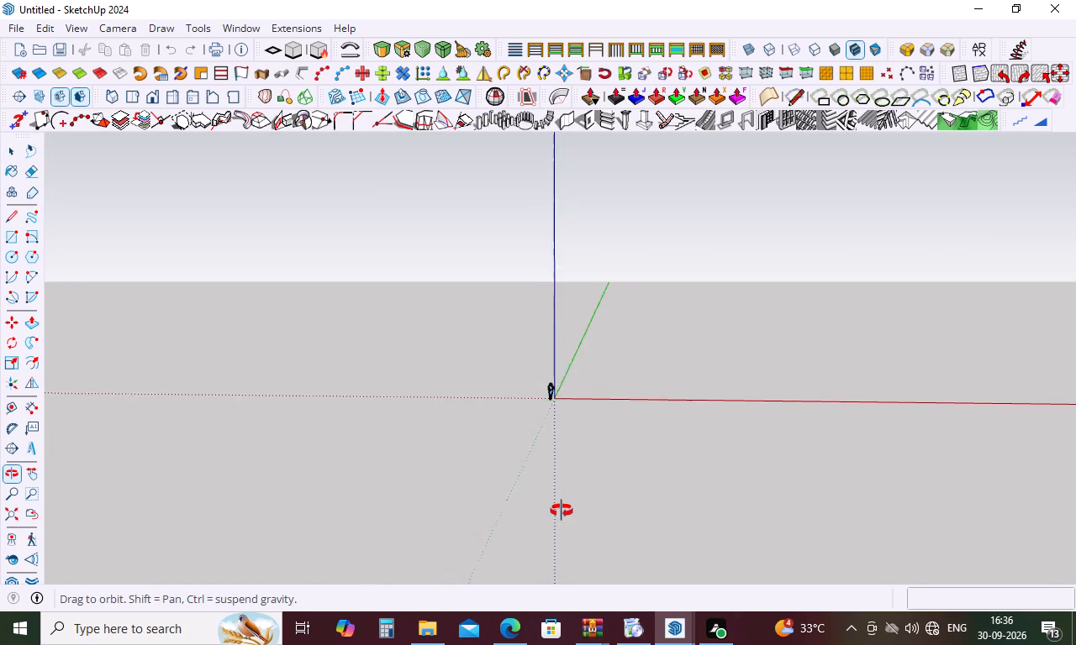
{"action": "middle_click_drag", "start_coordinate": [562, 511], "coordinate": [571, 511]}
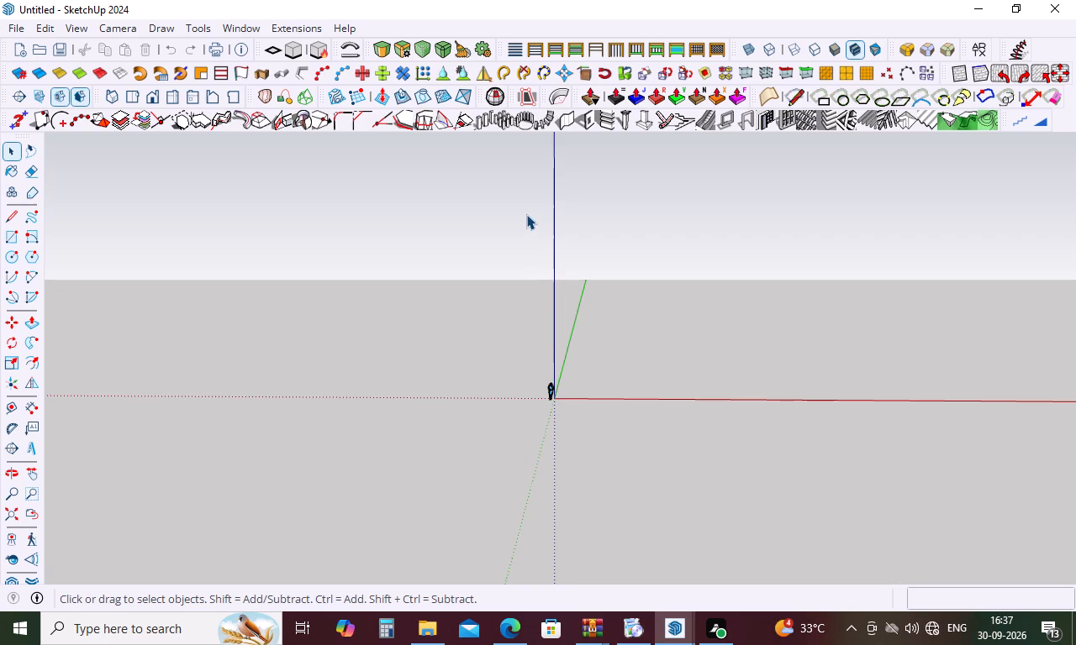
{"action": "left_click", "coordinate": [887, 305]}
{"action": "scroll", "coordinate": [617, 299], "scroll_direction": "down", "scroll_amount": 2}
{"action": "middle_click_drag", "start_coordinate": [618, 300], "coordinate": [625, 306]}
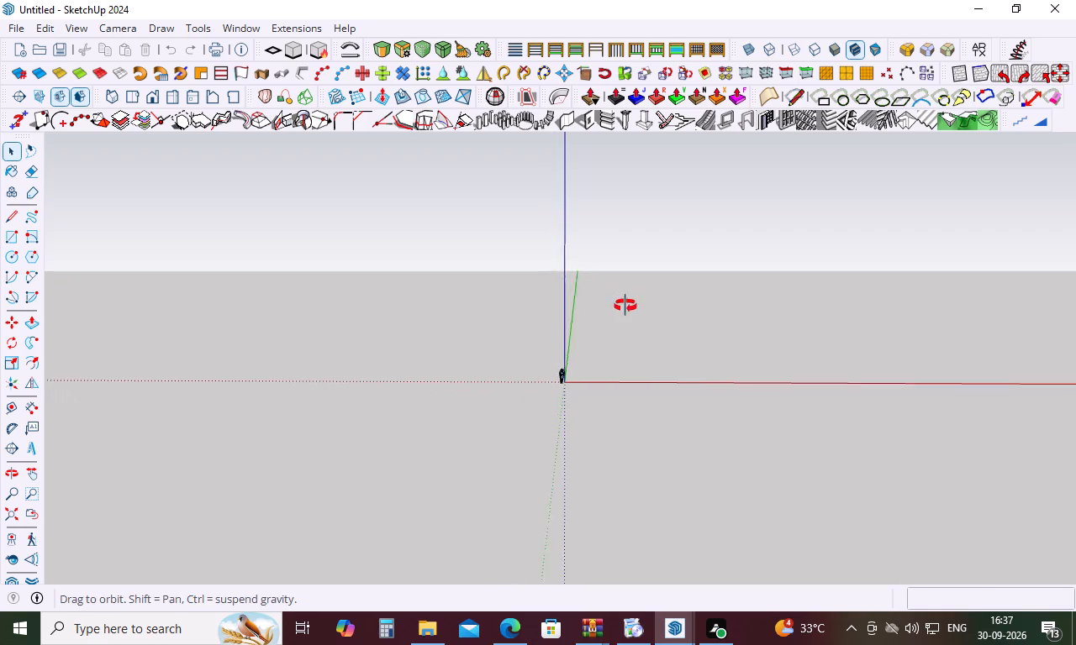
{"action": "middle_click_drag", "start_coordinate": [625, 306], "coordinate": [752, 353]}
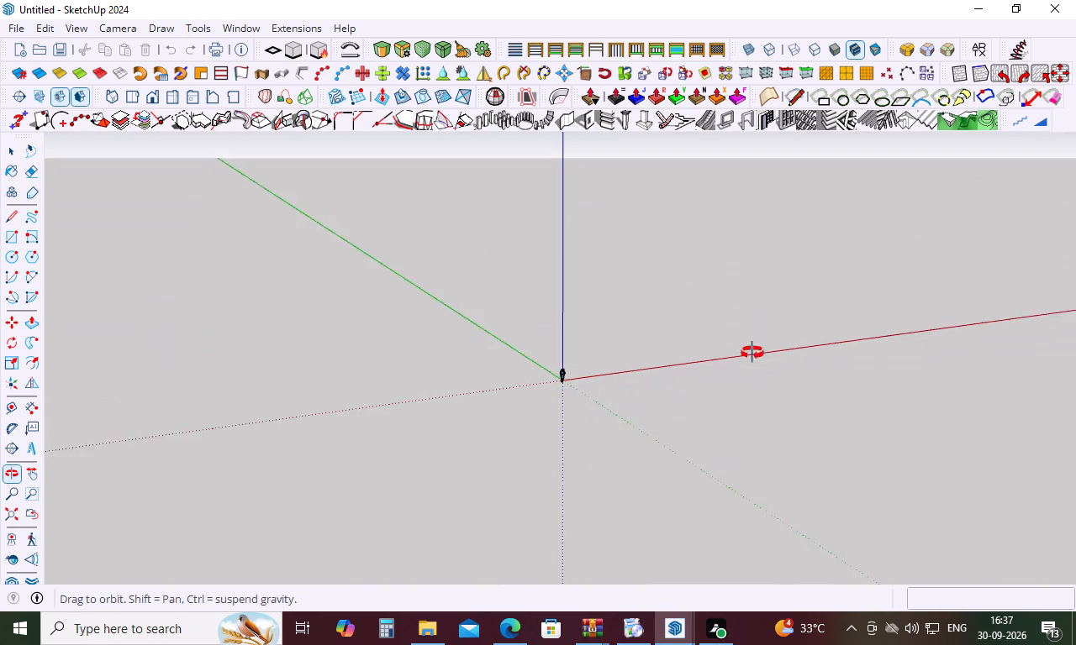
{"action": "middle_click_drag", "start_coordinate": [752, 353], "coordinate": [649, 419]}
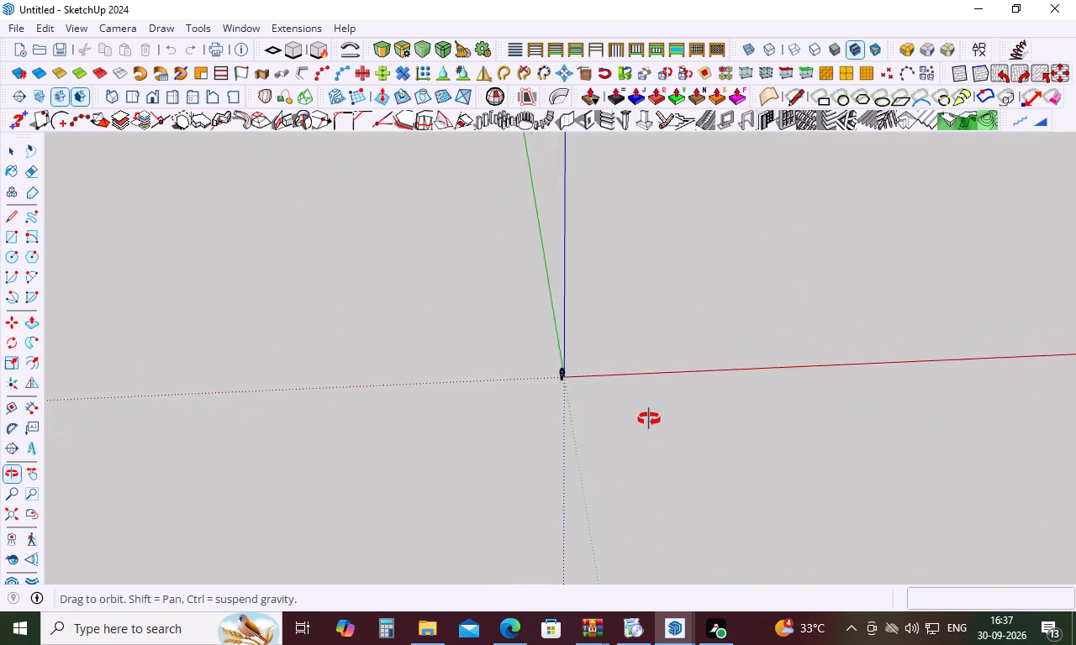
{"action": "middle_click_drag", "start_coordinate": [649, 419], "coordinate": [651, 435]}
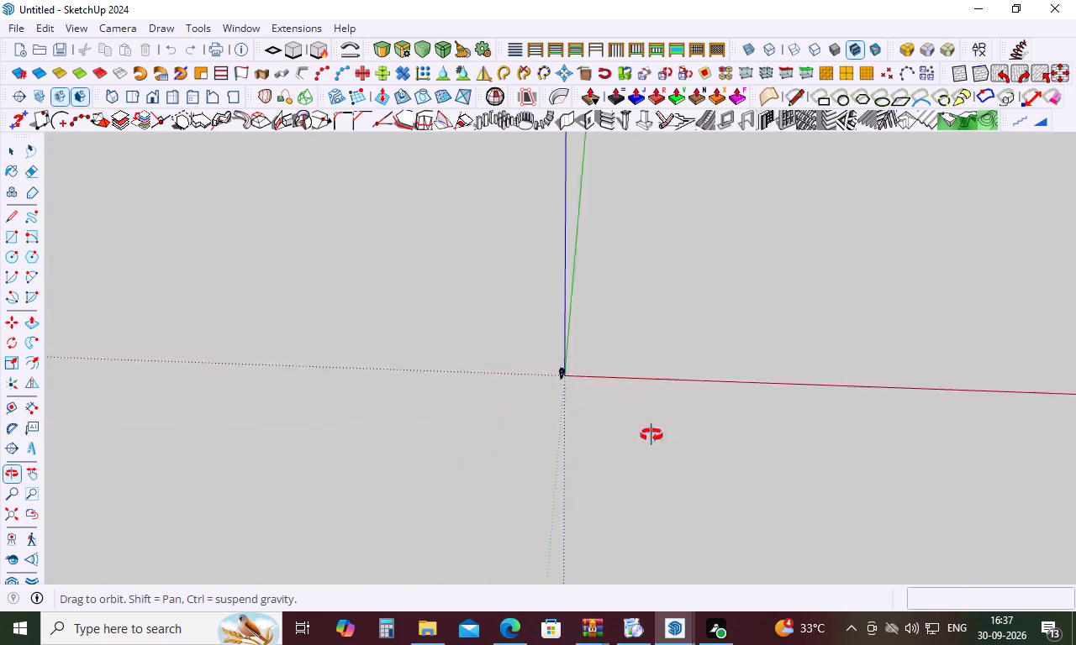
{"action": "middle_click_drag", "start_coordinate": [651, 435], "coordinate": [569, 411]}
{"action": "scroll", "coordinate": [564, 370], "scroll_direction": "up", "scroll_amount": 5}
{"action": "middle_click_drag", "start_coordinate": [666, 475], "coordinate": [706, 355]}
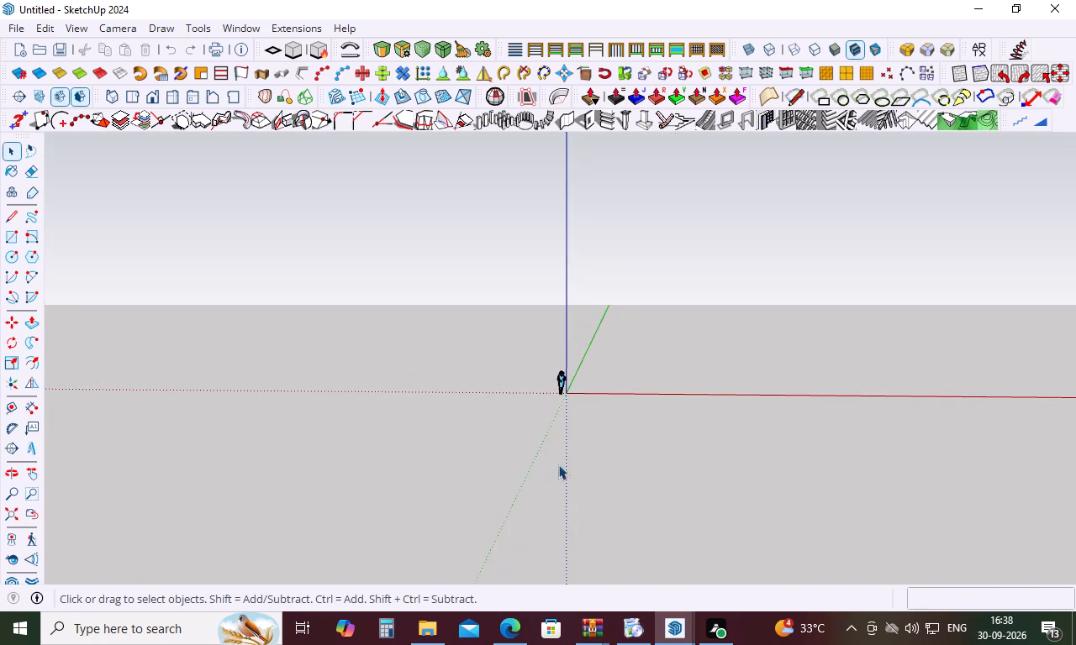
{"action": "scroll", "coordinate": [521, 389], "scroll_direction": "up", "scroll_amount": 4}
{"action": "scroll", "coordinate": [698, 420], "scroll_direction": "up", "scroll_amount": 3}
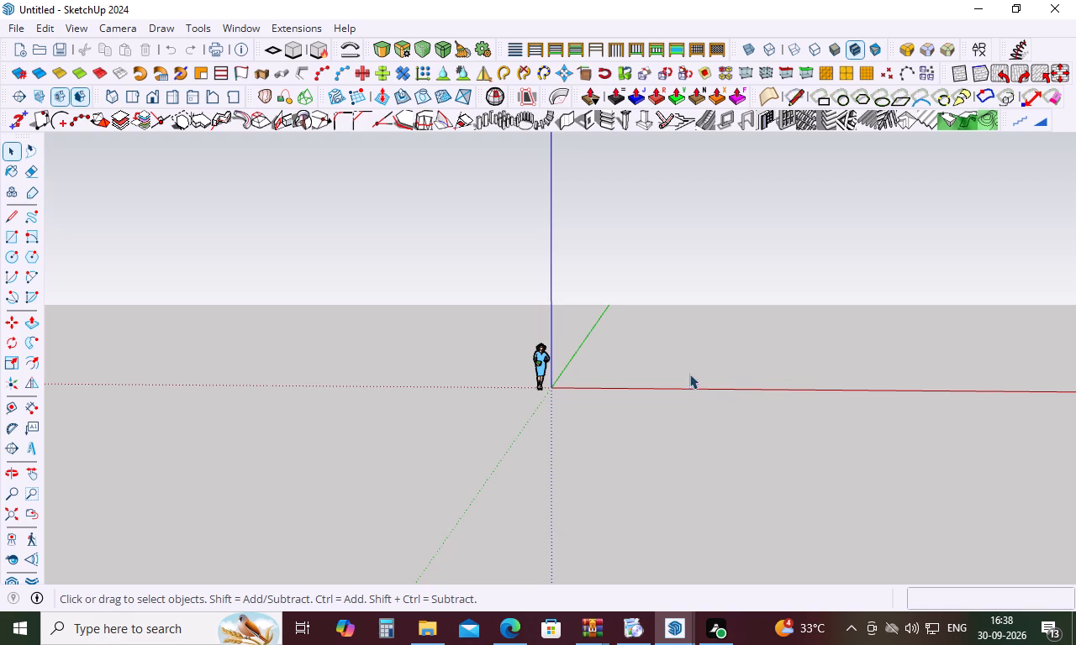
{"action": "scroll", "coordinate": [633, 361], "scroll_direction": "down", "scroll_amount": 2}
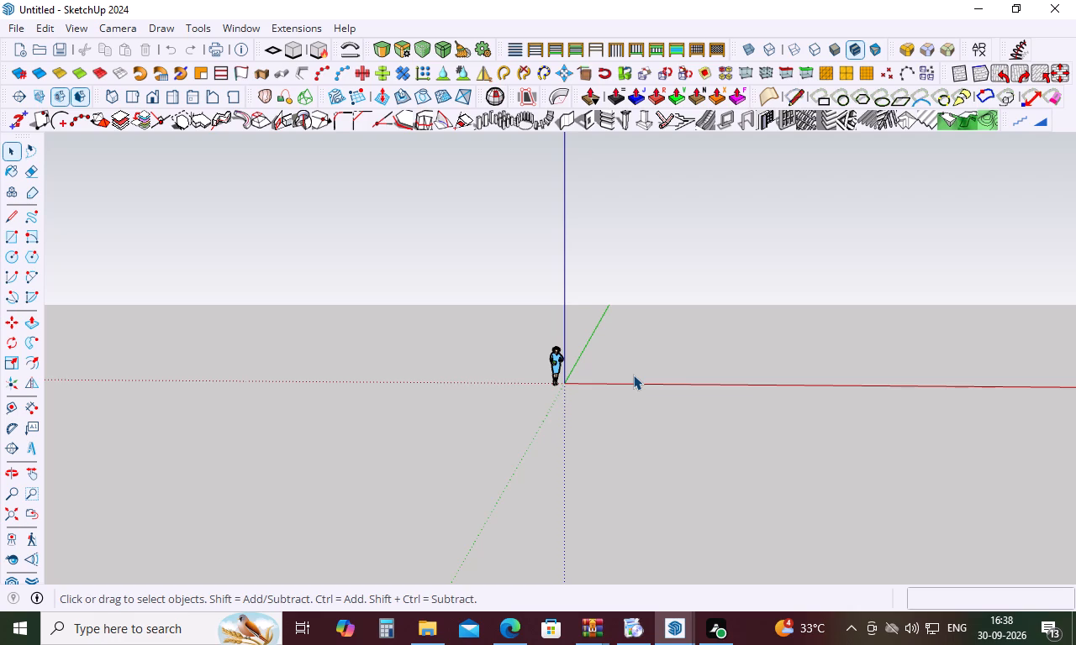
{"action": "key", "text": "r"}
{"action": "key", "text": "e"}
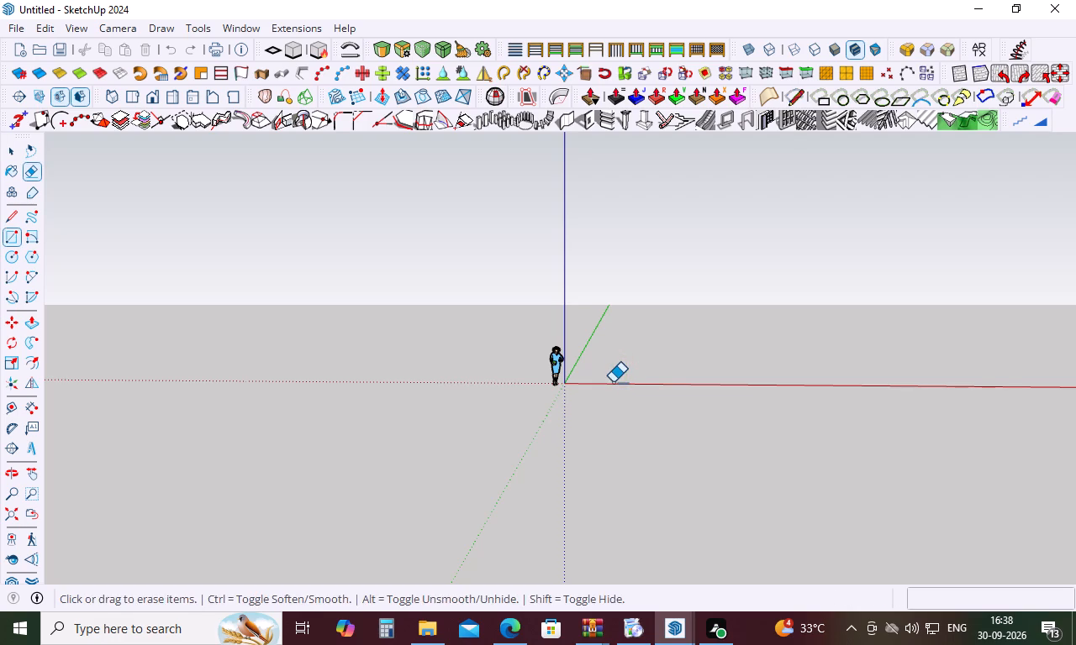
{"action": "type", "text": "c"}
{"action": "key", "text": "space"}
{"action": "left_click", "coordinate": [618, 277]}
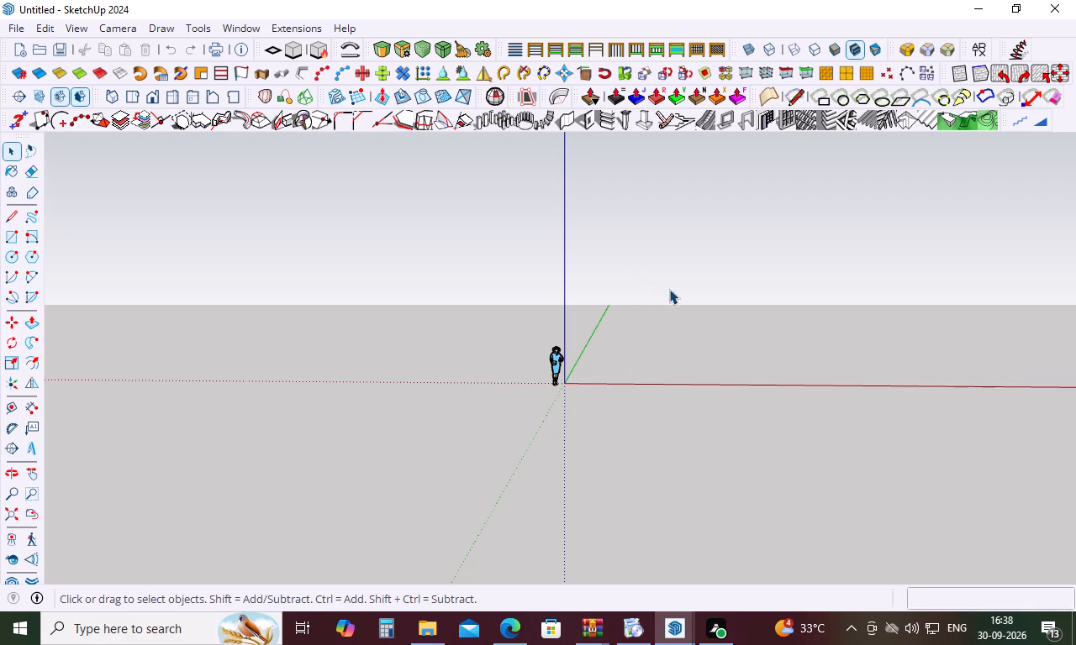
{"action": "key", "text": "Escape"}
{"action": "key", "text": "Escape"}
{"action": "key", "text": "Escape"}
Draw an upright rectangle 7' wide and 10' high near the red axis, on the positive side beyond the scale figure.
{"action": "key", "text": "r"}
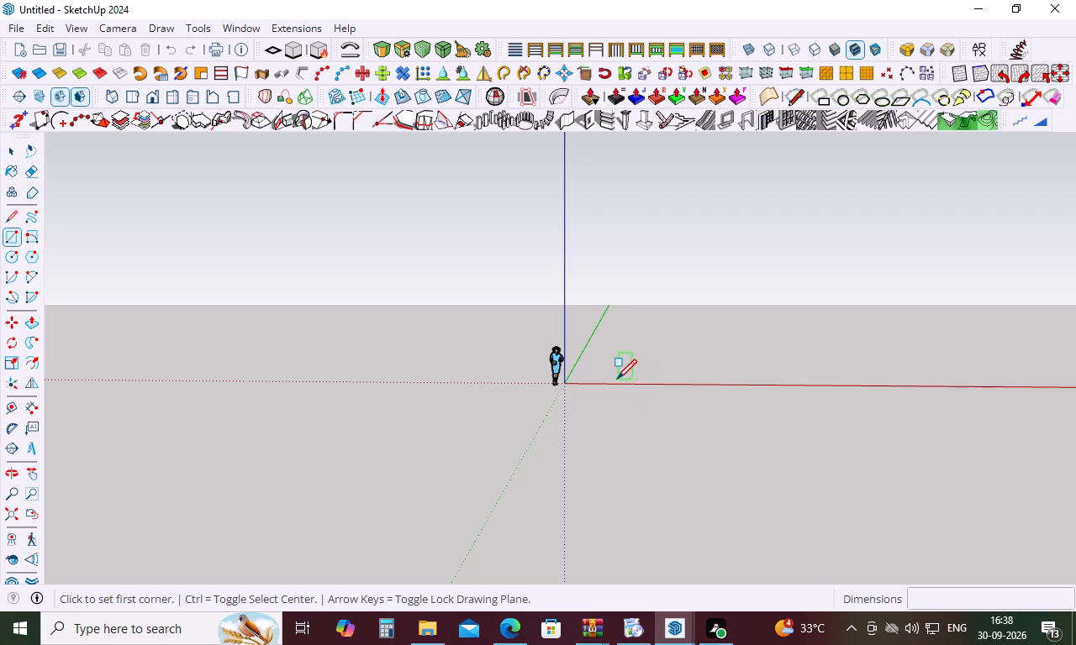
{"action": "left_click", "coordinate": [617, 379]}
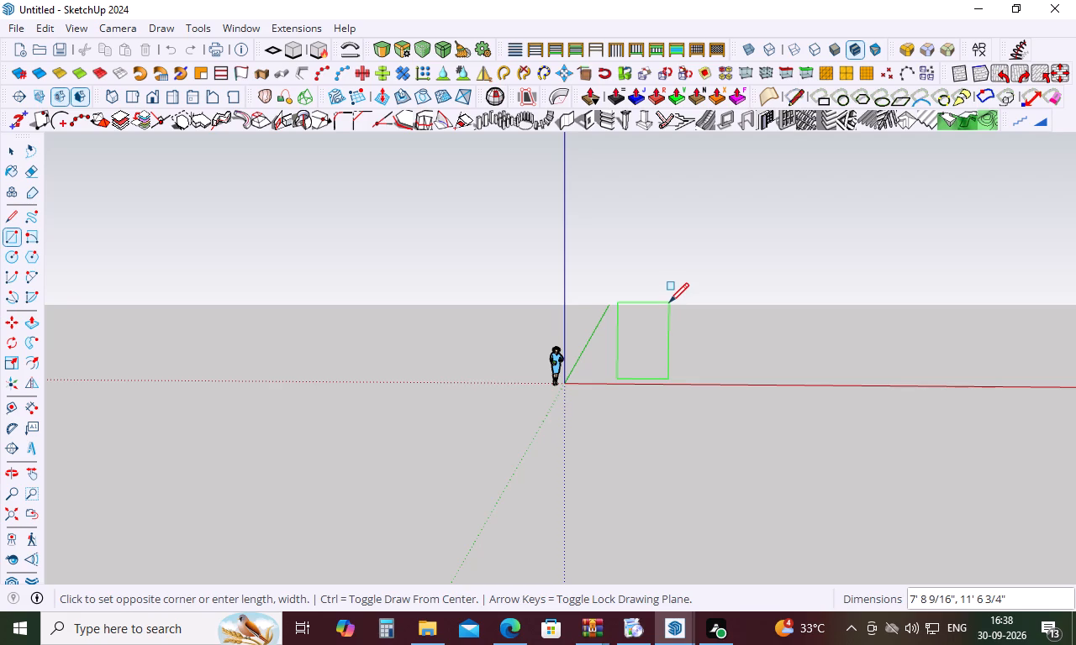
{"action": "scroll", "coordinate": [669, 302], "scroll_direction": "up", "scroll_amount": 7}
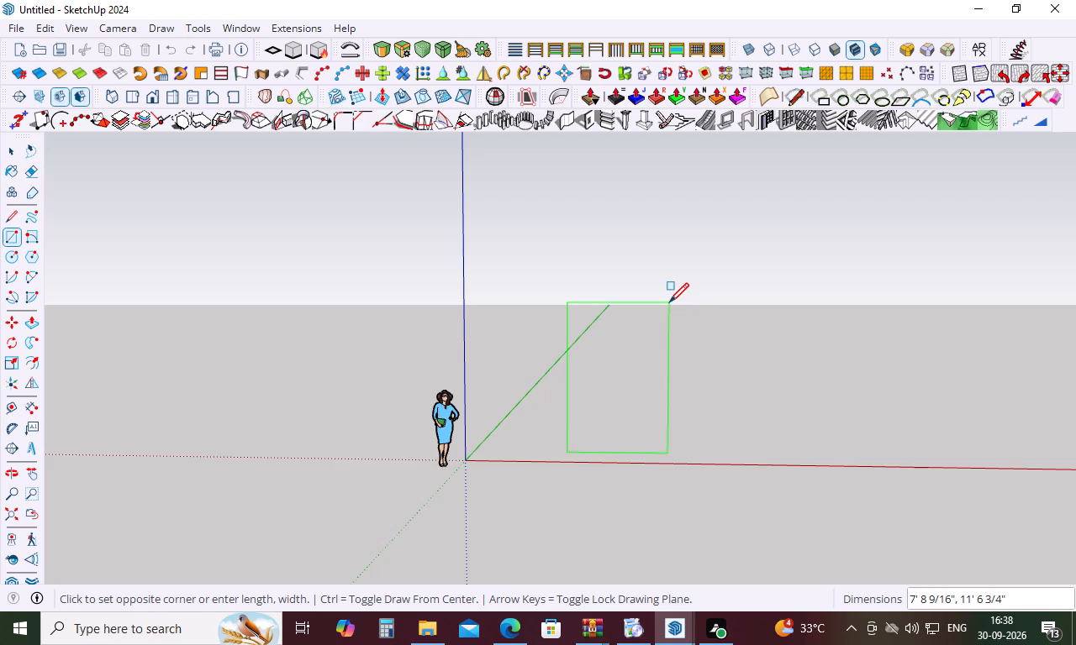
{"action": "type", "text": "7'"}
{"action": "type", "text": ",10'"}
{"action": "key", "text": "Return"}
{"action": "key", "text": "space"}
Push/Pull the face of the upright rectangle by 9" to make a wall panel.
{"action": "key", "text": "p"}
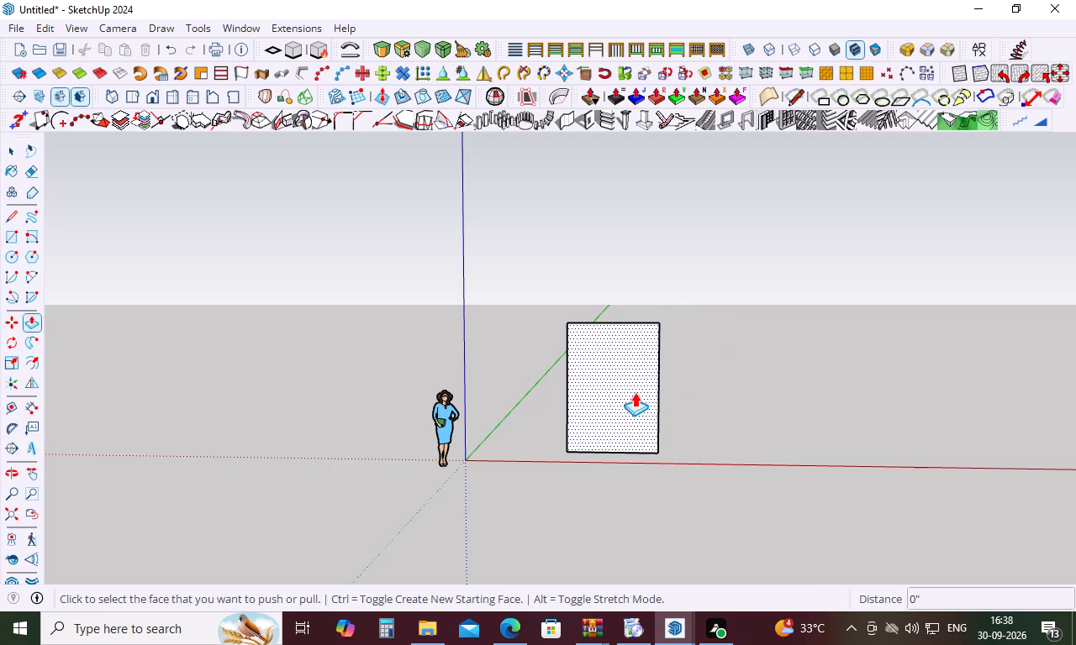
{"action": "left_click", "coordinate": [629, 392]}
{"action": "key", "text": "9"}
{"action": "key", "text": "Return"}
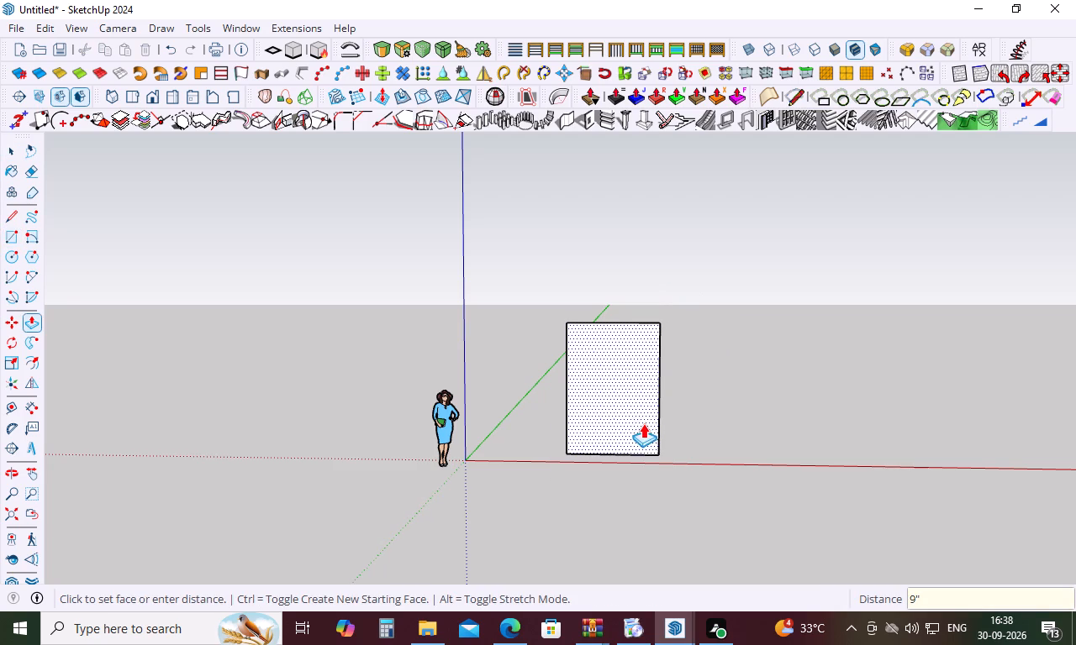
{"action": "key", "text": "space"}
Select all connected geometry of the wall panel, make it a group, and deselect it.
{"action": "triple_click", "coordinate": [641, 427]}
{"action": "triple_click", "coordinate": [641, 427]}
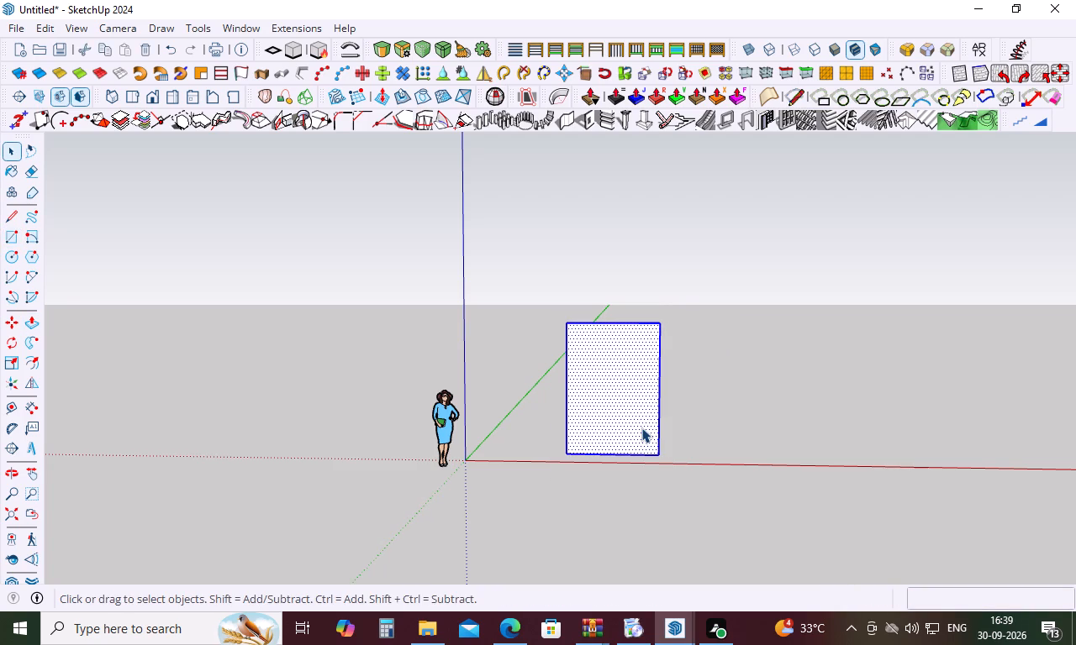
{"action": "right_click", "coordinate": [641, 427]}
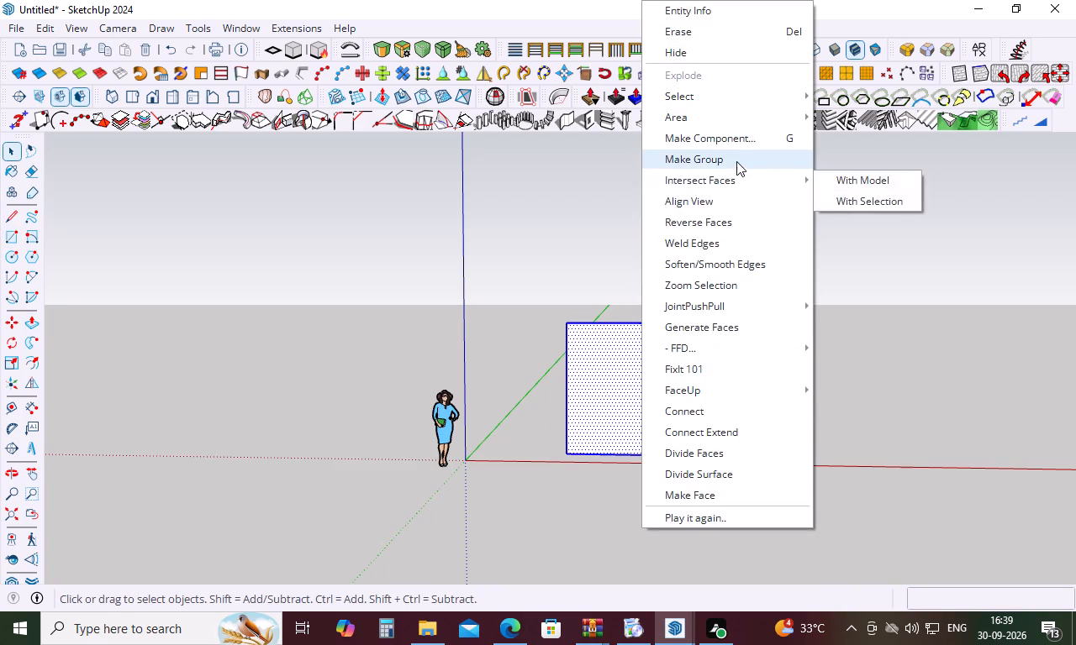
{"action": "left_click", "coordinate": [736, 161]}
{"action": "left_click", "coordinate": [761, 360]}
Copy the wall panel group about 9' 6" along the red axis, using its lower corner as the base point.
{"action": "key", "text": "m"}
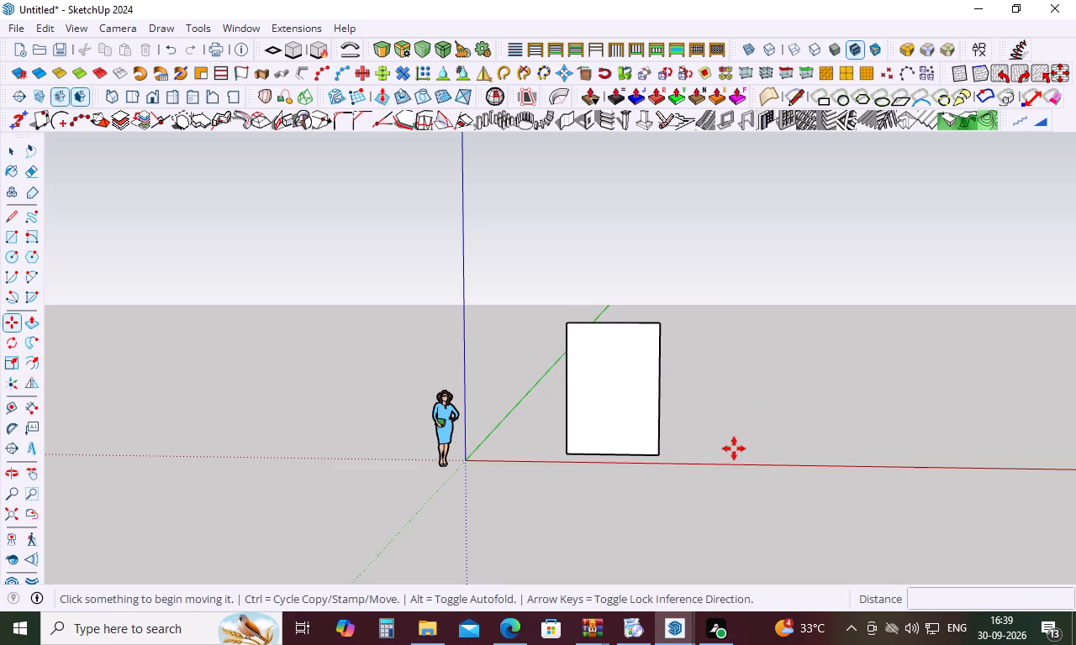
{"action": "left_click", "coordinate": [565, 453]}
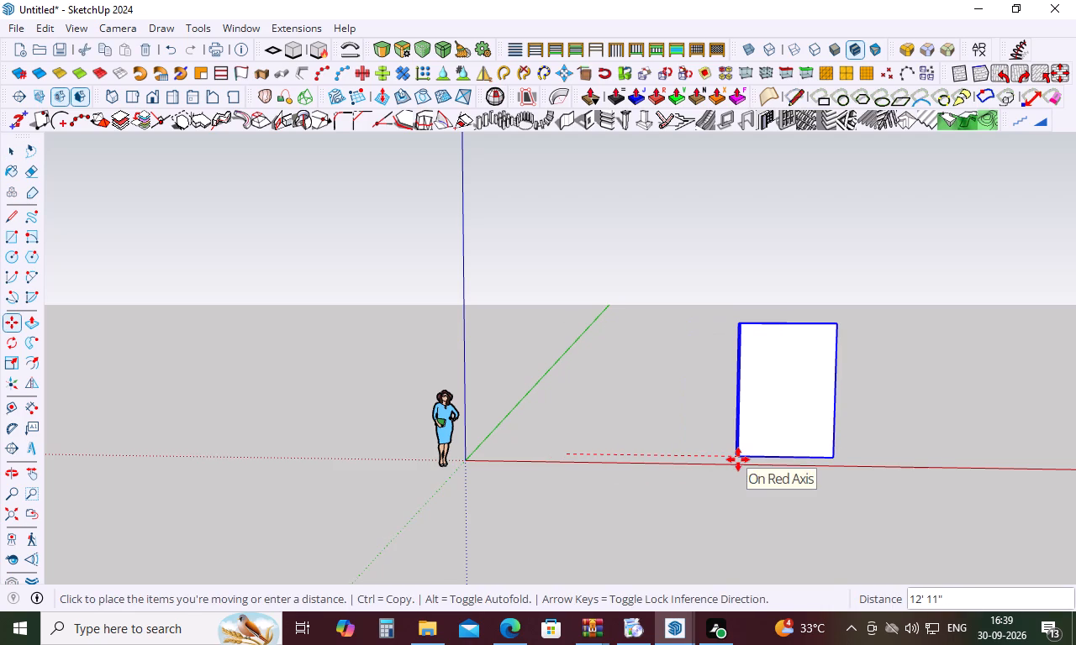
{"action": "left_click", "coordinate": [692, 457]}
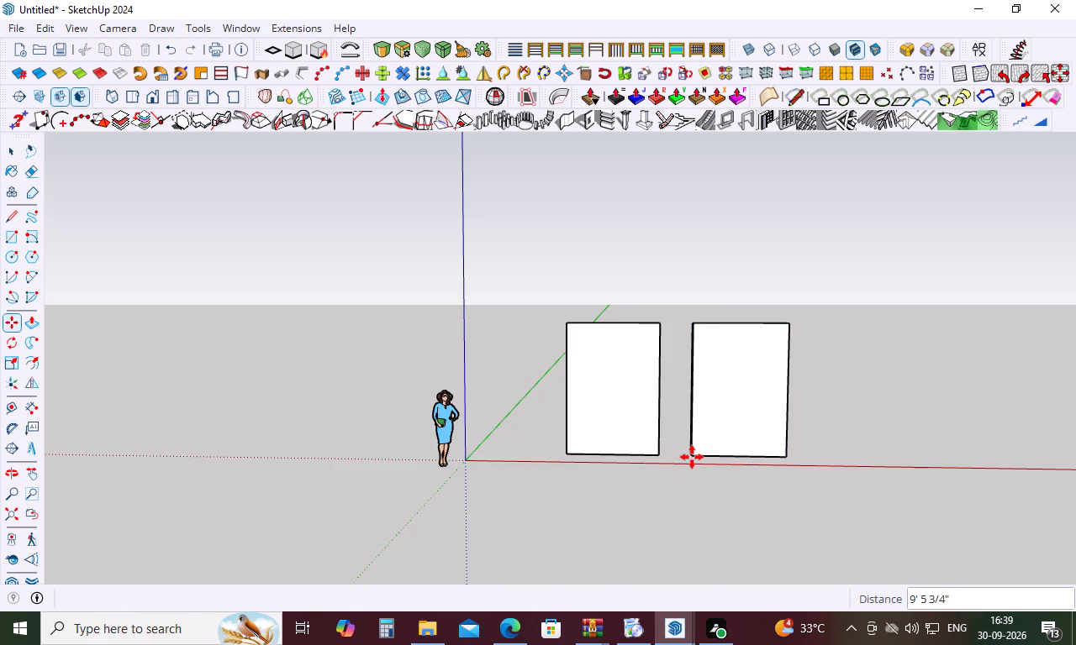
Add two more copies of the wall panel along the red axis, about 9' 6" apart, to make four panels.
{"action": "left_click", "coordinate": [692, 457]}
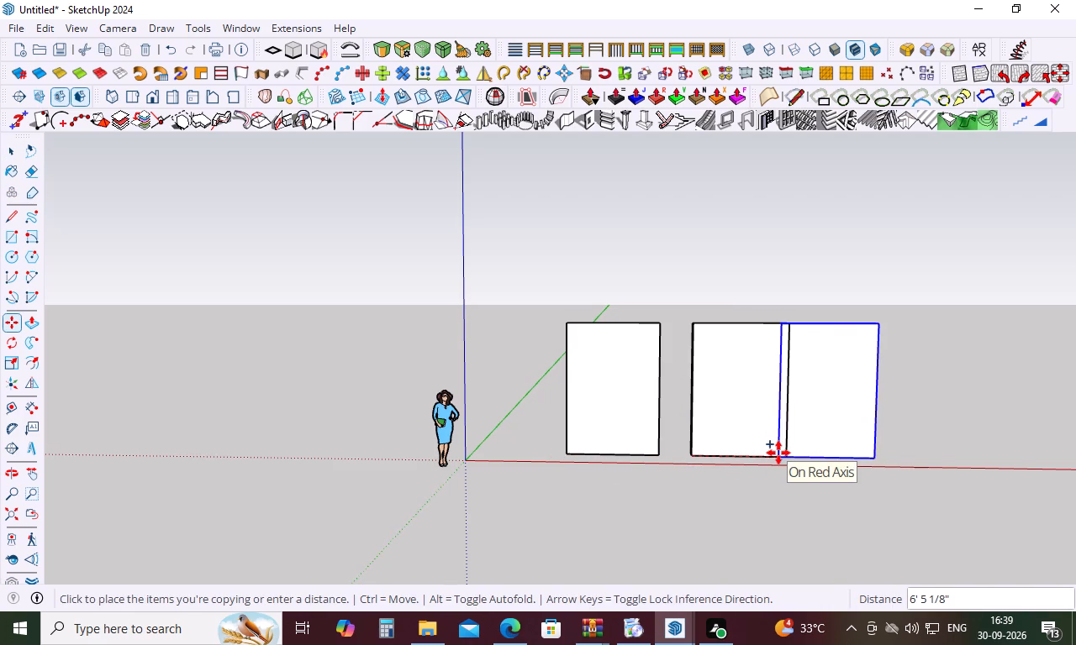
{"action": "left_click", "coordinate": [815, 450]}
{"action": "left_click", "coordinate": [815, 459]}
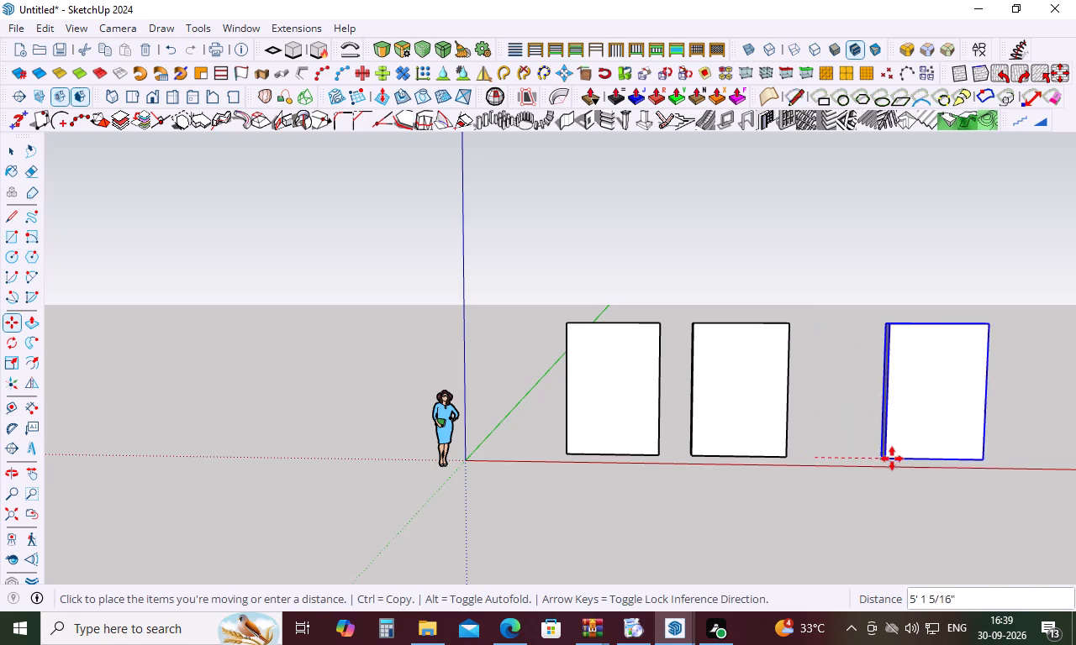
{"action": "left_click", "coordinate": [946, 454]}
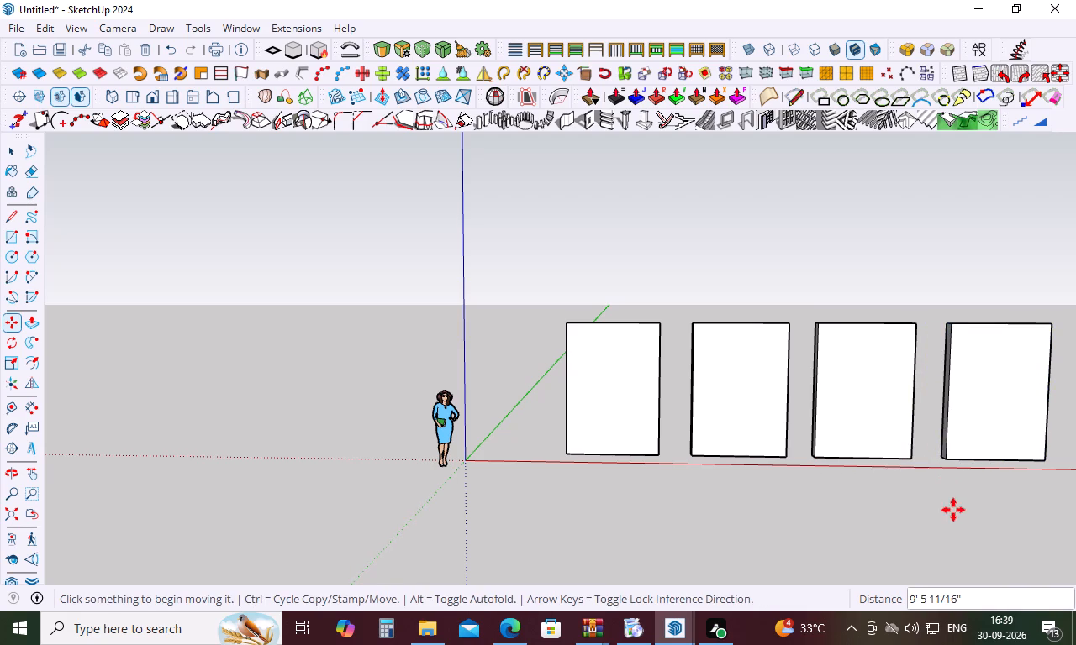
{"action": "key", "text": "space"}
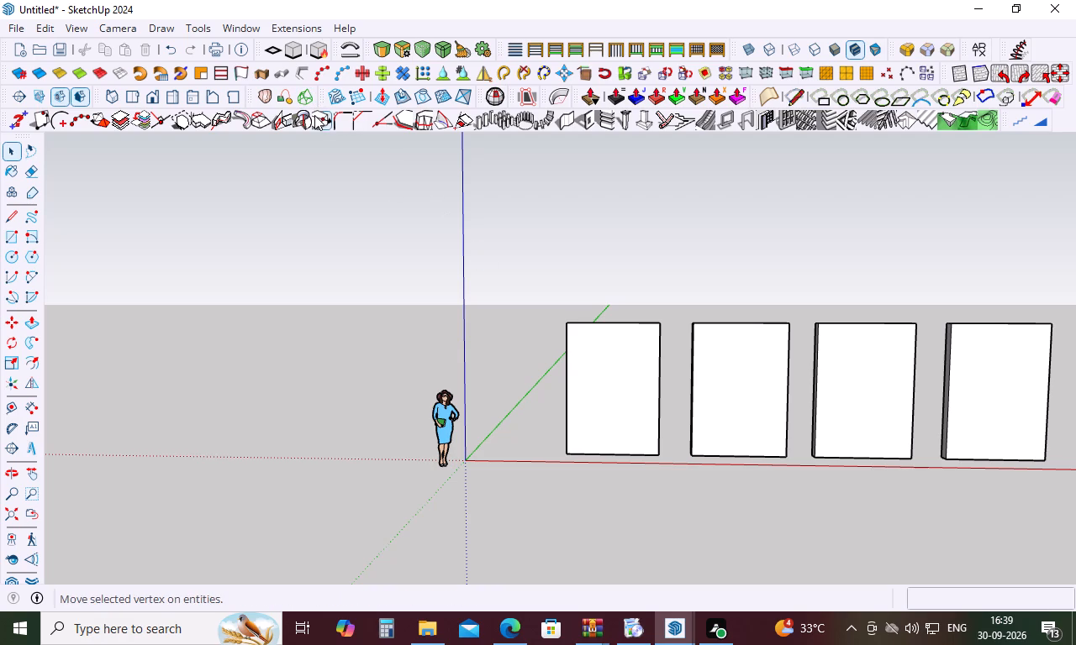
Insert a Type B MajWindow, 48" high with a 36" floor gap, in the middle of the first wall panel.
{"action": "left_click", "coordinate": [295, 29]}
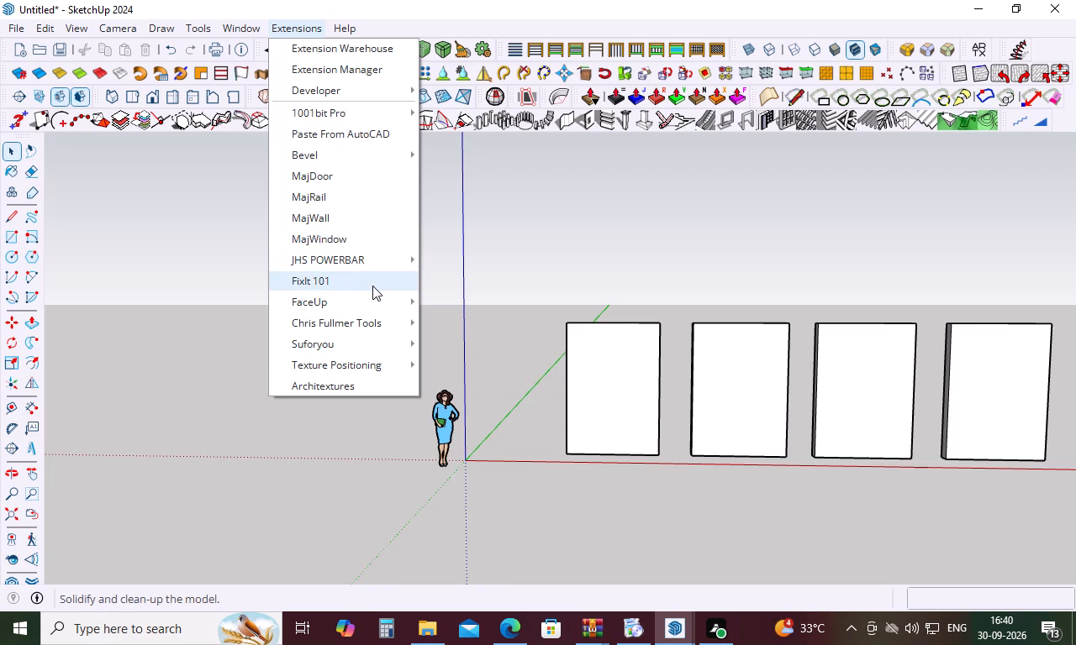
{"action": "left_click", "coordinate": [314, 236]}
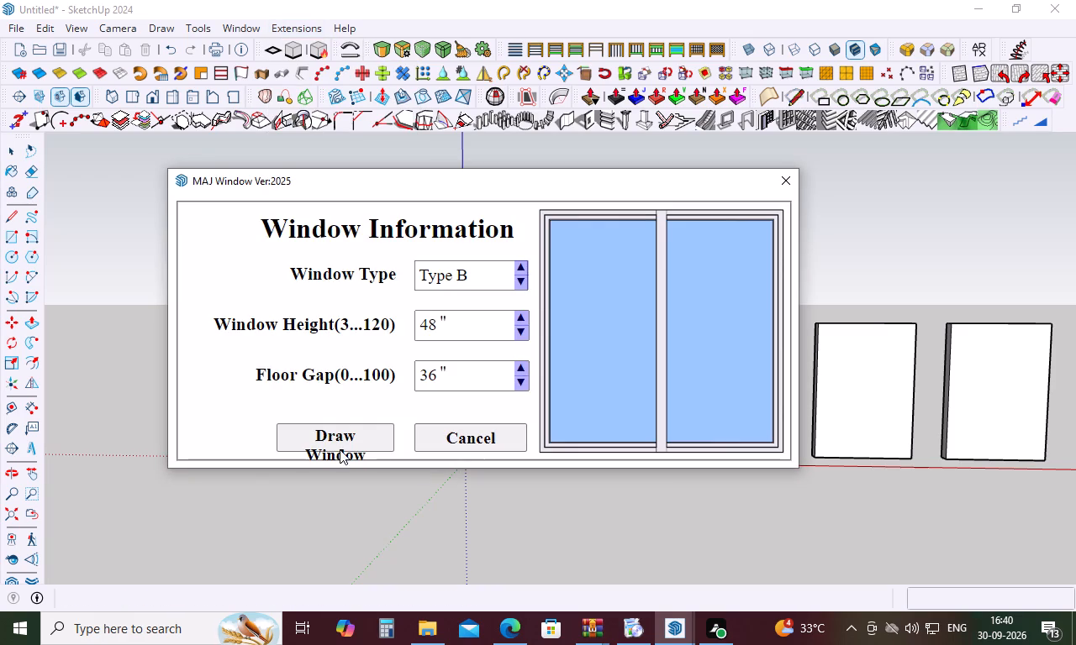
{"action": "left_click", "coordinate": [337, 432]}
{"action": "scroll", "coordinate": [614, 433], "scroll_direction": "up", "scroll_amount": 4}
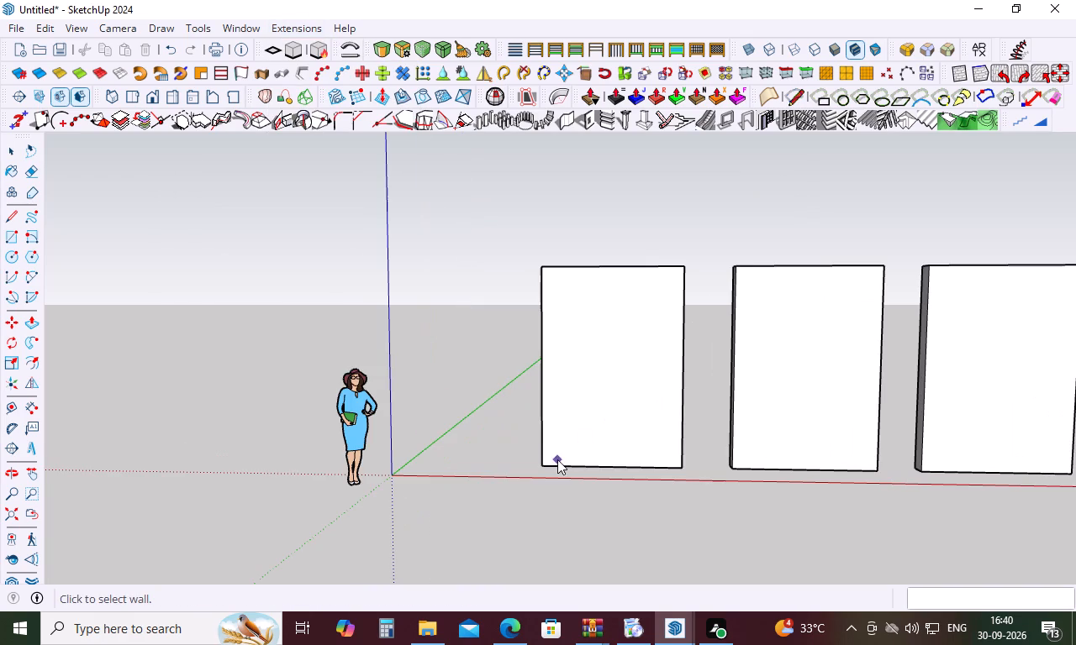
{"action": "left_click", "coordinate": [560, 458]}
{"action": "left_click", "coordinate": [567, 454]}
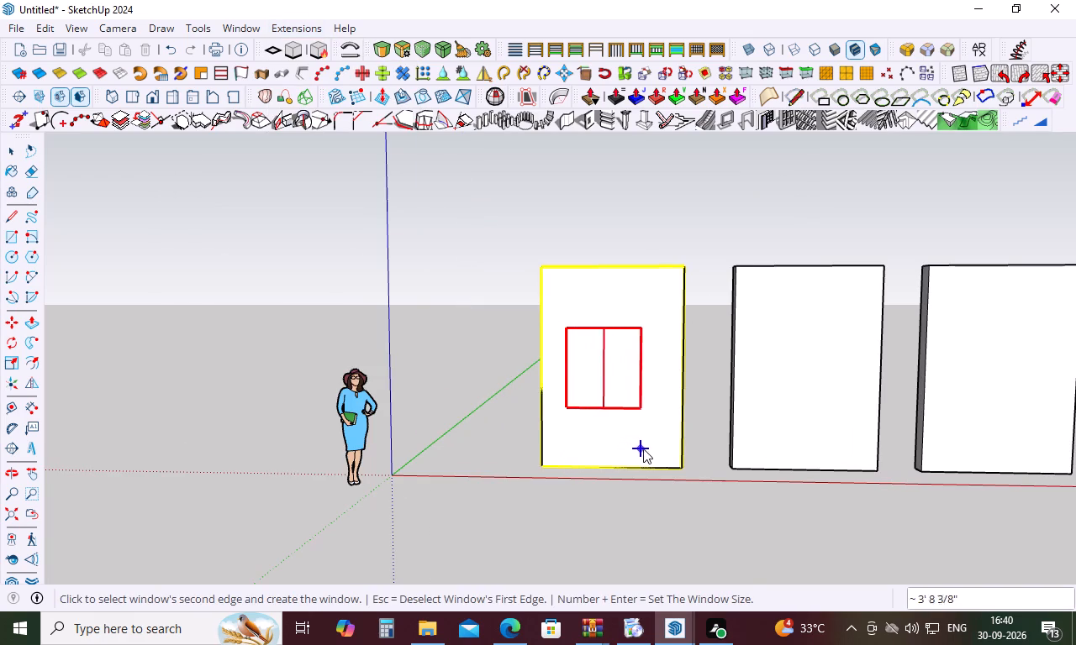
{"action": "left_click", "coordinate": [650, 448]}
{"action": "scroll", "coordinate": [658, 415], "scroll_direction": "up", "scroll_amount": 8}
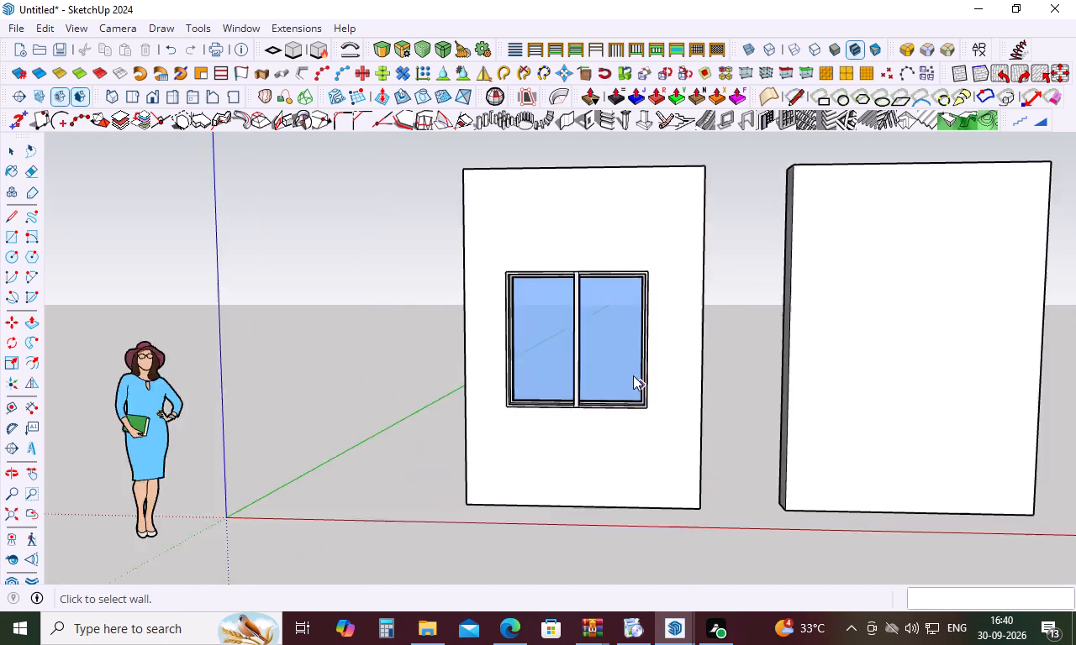
{"action": "scroll", "coordinate": [633, 375], "scroll_direction": "up", "scroll_amount": 1}
{"action": "scroll", "coordinate": [512, 341], "scroll_direction": "down", "scroll_amount": 8}
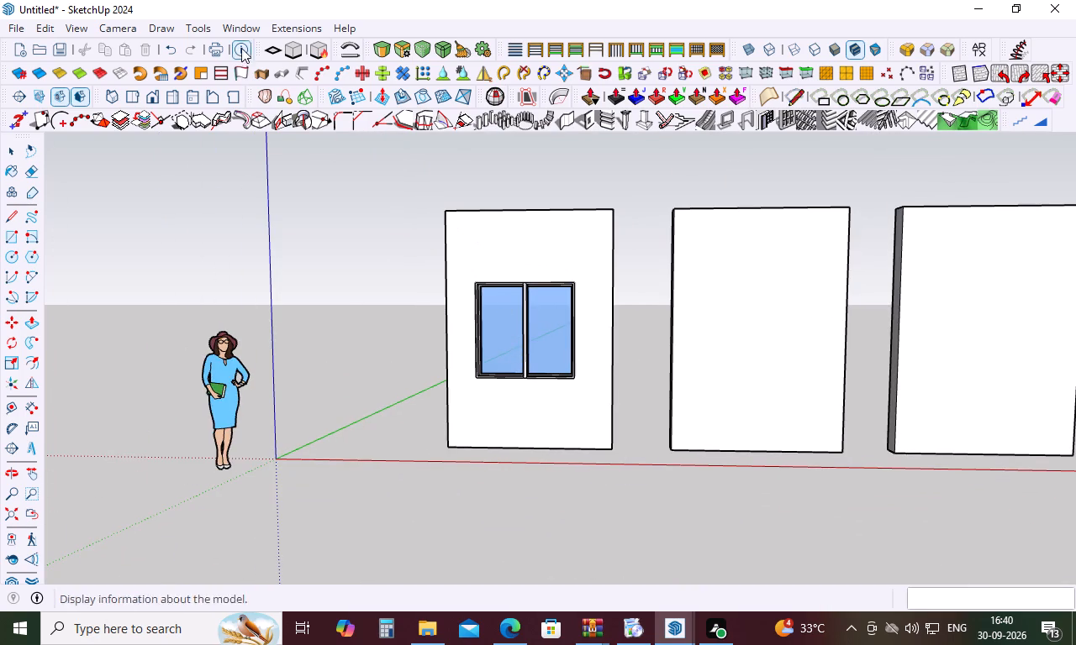
Insert a Type A MajDoor, 84" high, about 4' wide, with 0" floor gap and 0° angle, in the second wall panel.
{"action": "left_click", "coordinate": [290, 29]}
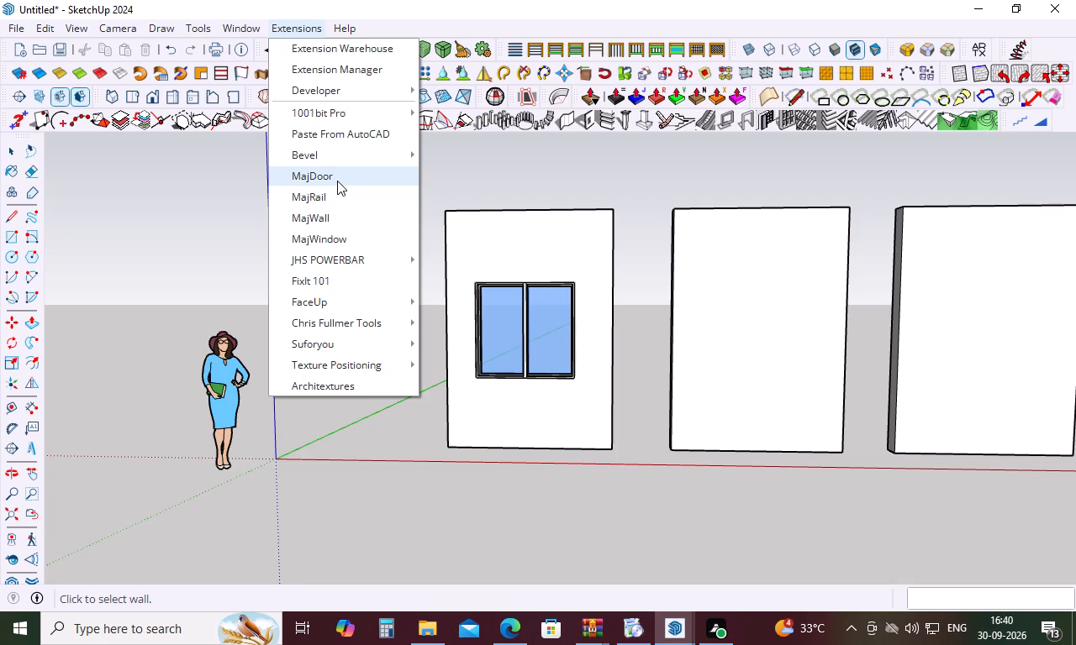
{"action": "left_click", "coordinate": [337, 181]}
{"action": "left_click", "coordinate": [313, 436]}
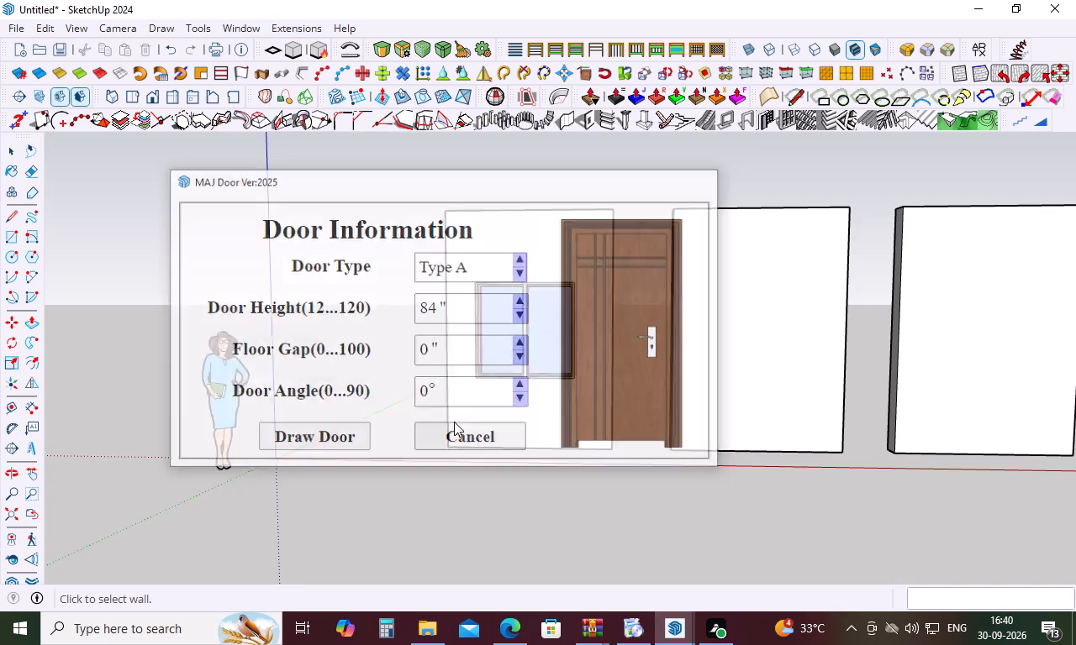
{"action": "left_click", "coordinate": [700, 428]}
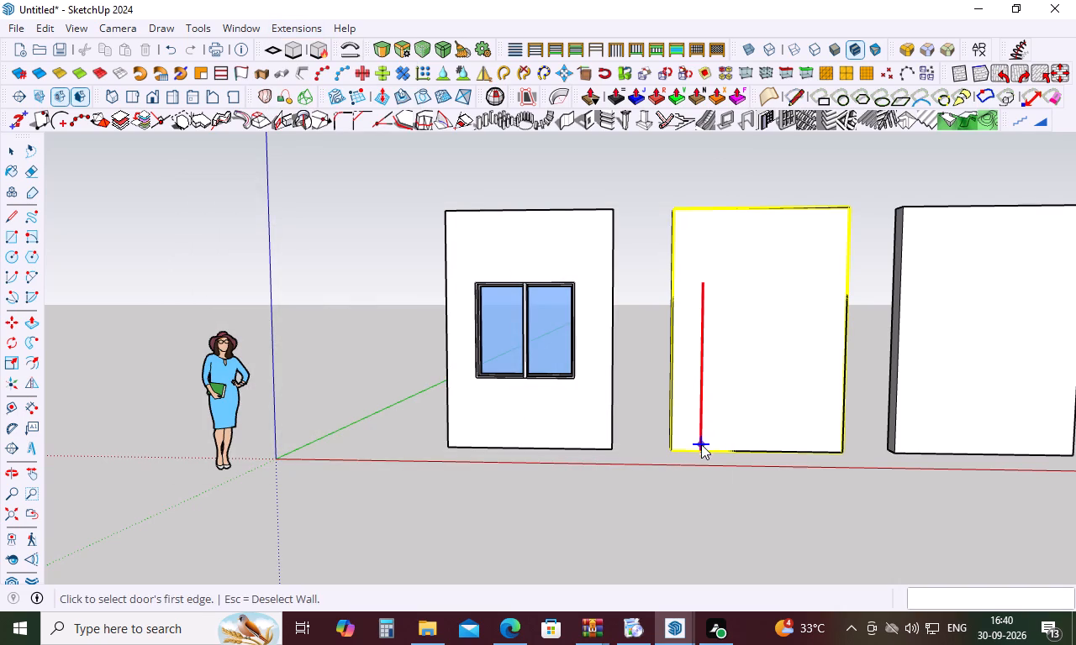
{"action": "left_click", "coordinate": [702, 451]}
{"action": "left_click", "coordinate": [801, 438]}
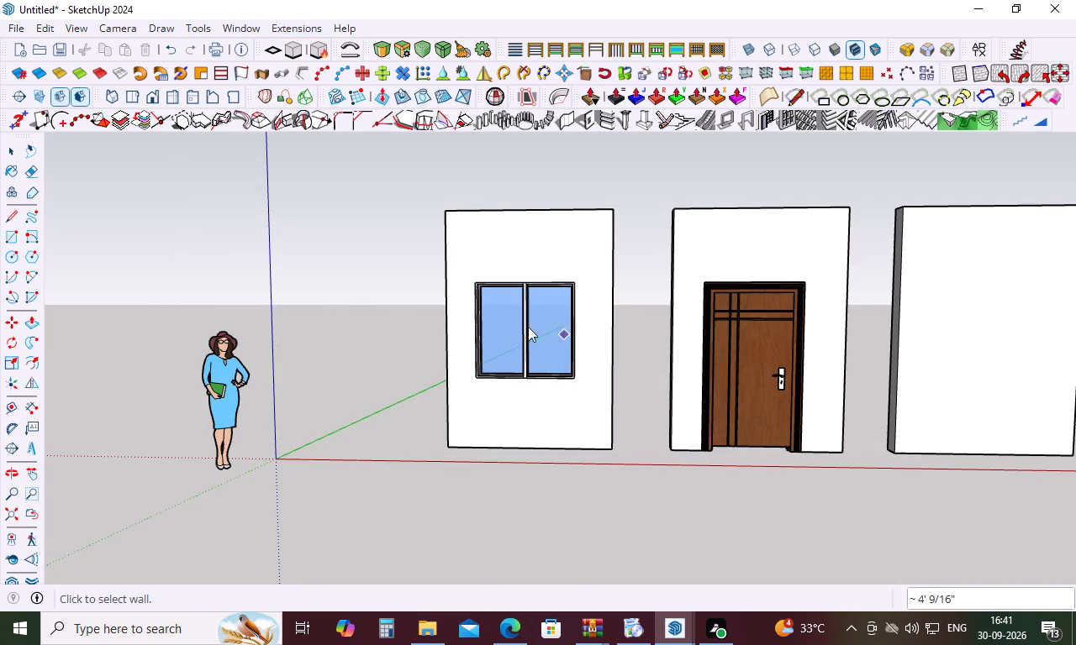
Draw a four-sided MajWall enclosure with a corner gap before the first panel, using 8" width, 120" height, 2" finish and 1" interior.
{"action": "left_click", "coordinate": [248, 28]}
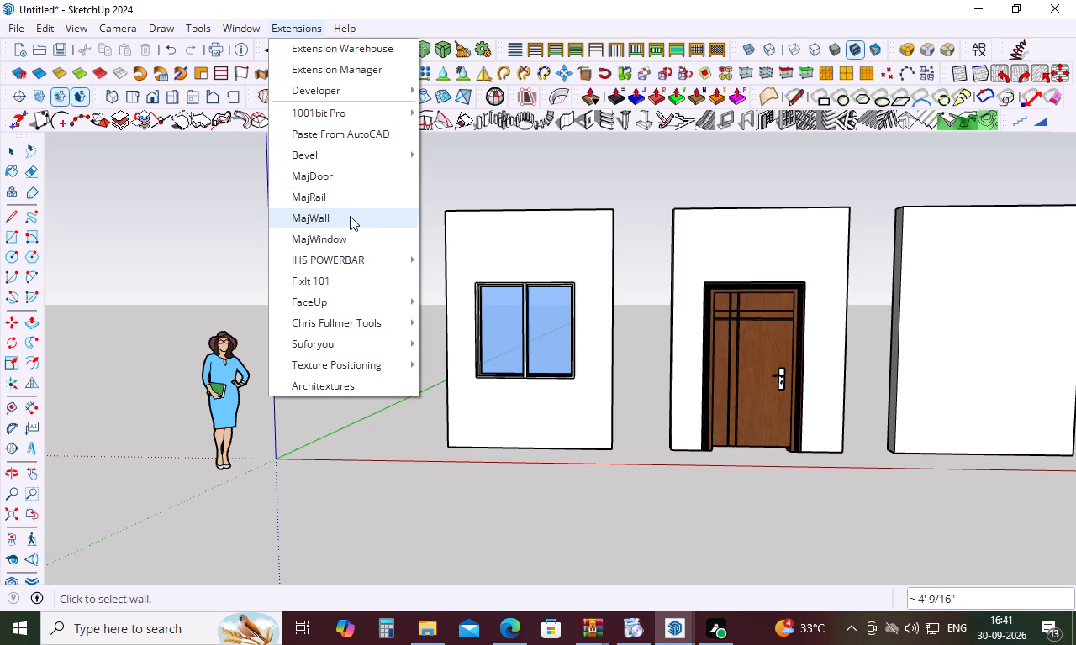
{"action": "left_click", "coordinate": [350, 221]}
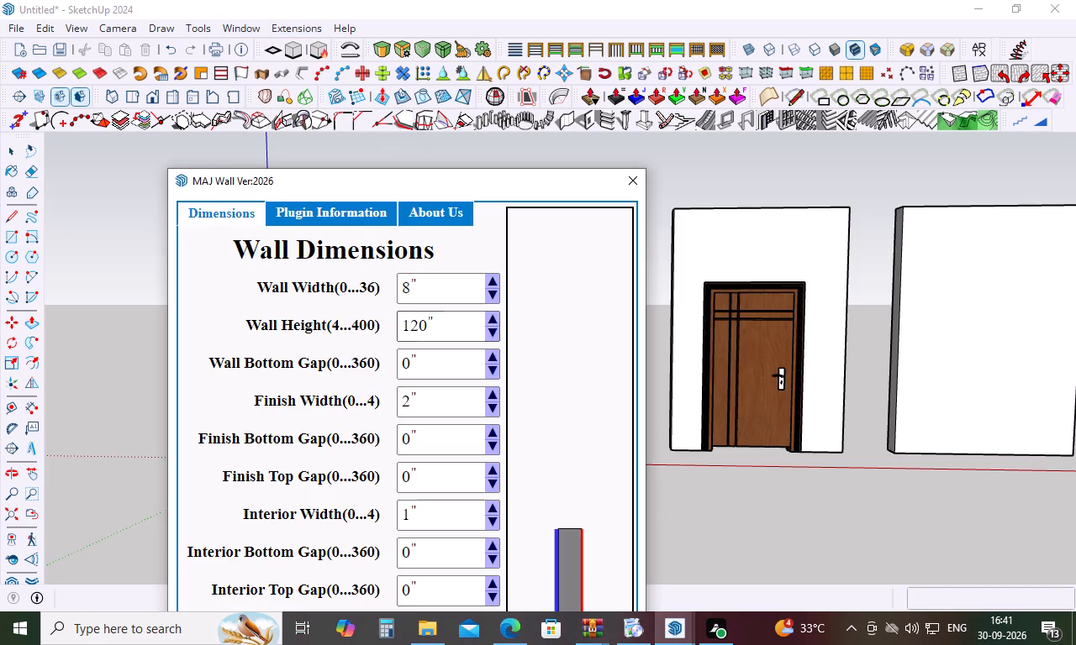
{"action": "scroll", "coordinate": [422, 248], "scroll_direction": "down", "scroll_amount": 4}
{"action": "scroll", "coordinate": [422, 340], "scroll_direction": "down", "scroll_amount": 11}
{"action": "left_click_drag", "start_coordinate": [525, 255], "coordinate": [550, 221]}
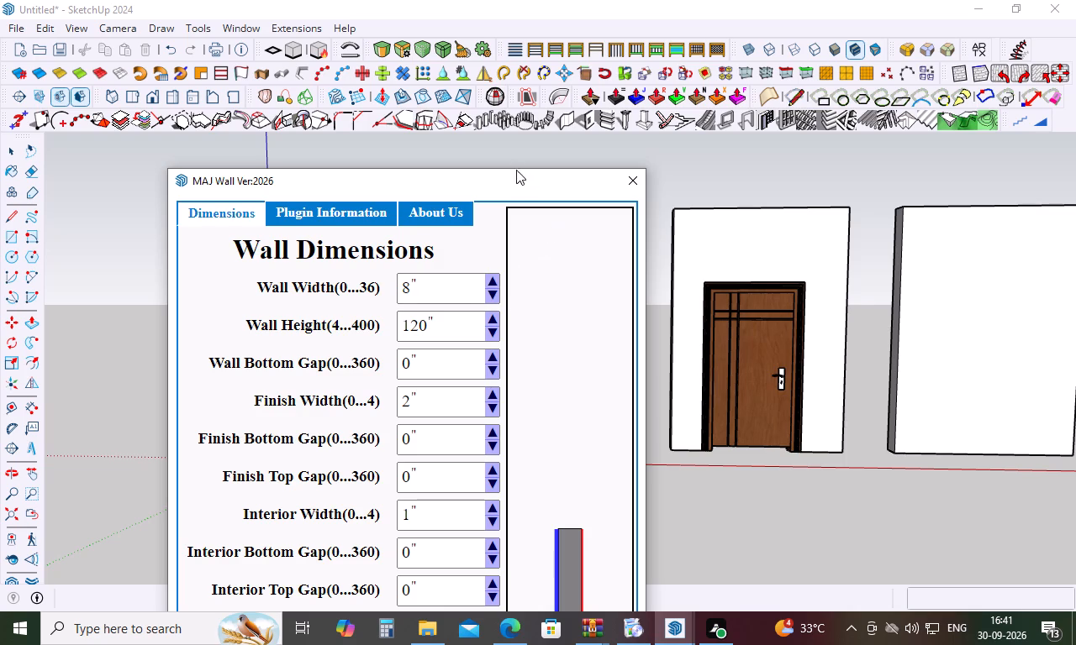
{"action": "left_click_drag", "start_coordinate": [514, 181], "coordinate": [690, 71]}
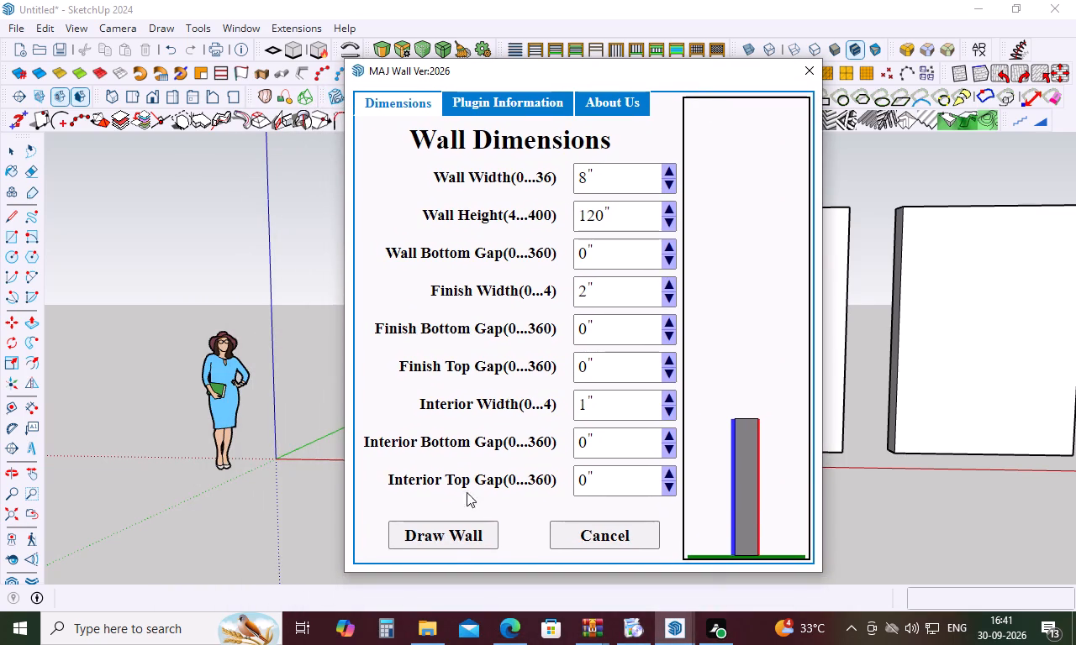
{"action": "left_click", "coordinate": [449, 535]}
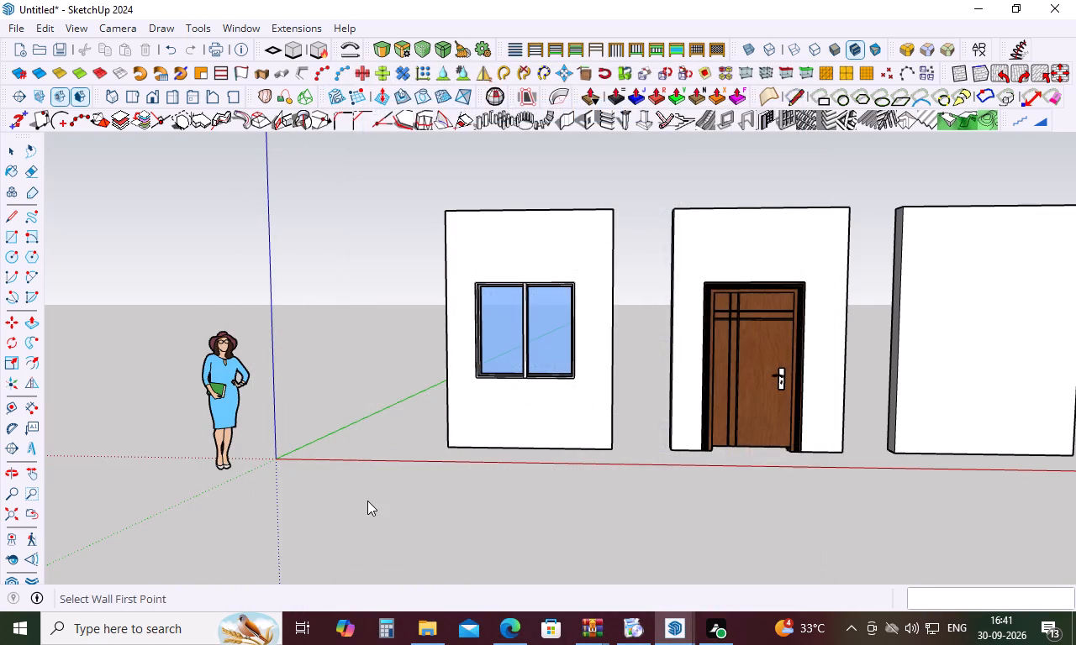
{"action": "left_click", "coordinate": [367, 501]}
{"action": "left_click", "coordinate": [523, 510]}
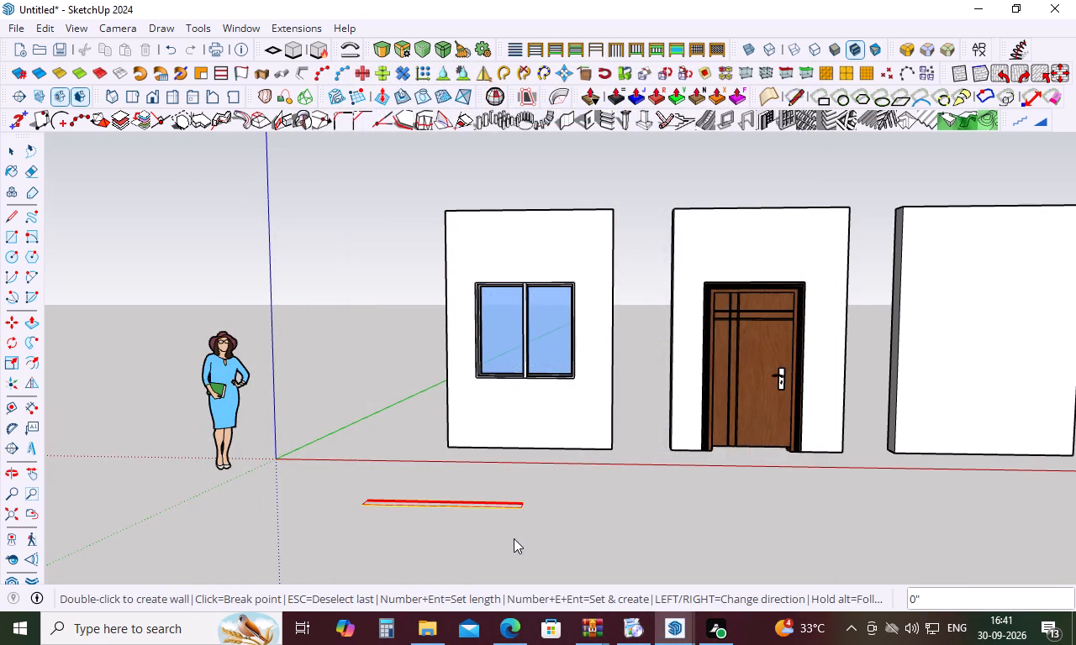
{"action": "left_click", "coordinate": [634, 513]}
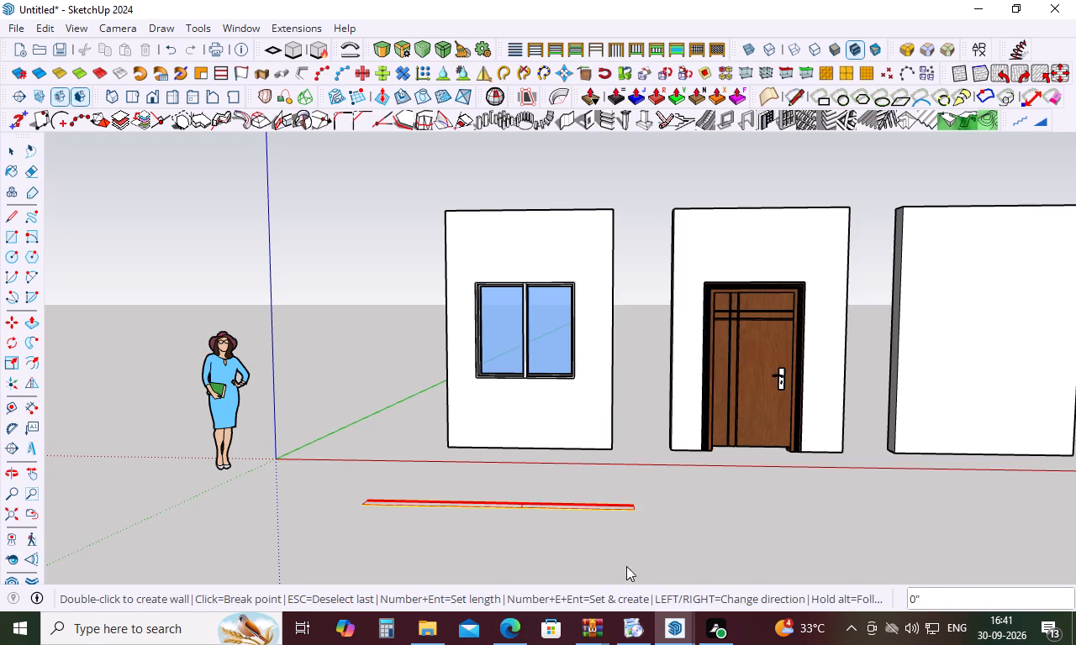
{"action": "scroll", "coordinate": [617, 401], "scroll_direction": "down", "scroll_amount": 4}
{"action": "middle_click_drag", "start_coordinate": [639, 409], "coordinate": [657, 510]}
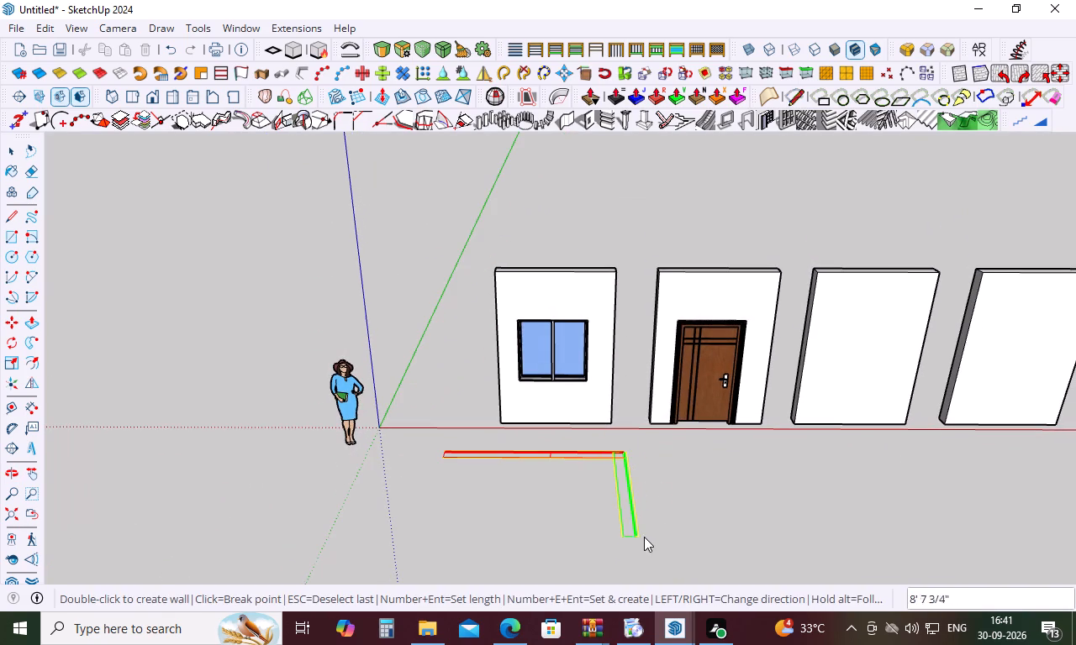
{"action": "left_click", "coordinate": [641, 553]}
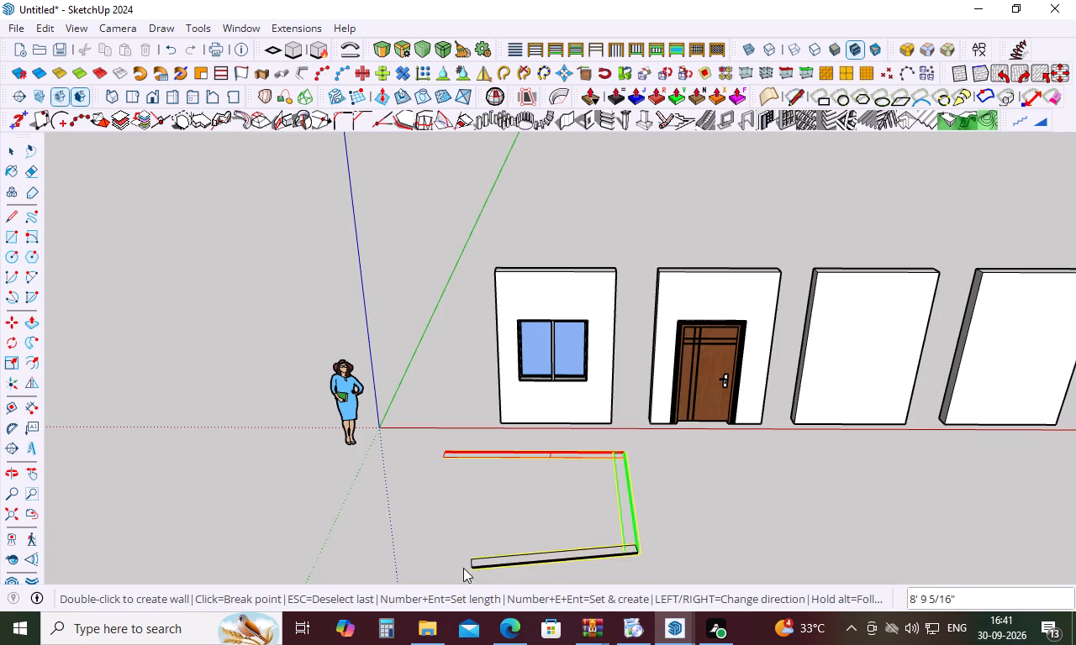
{"action": "left_click", "coordinate": [435, 554]}
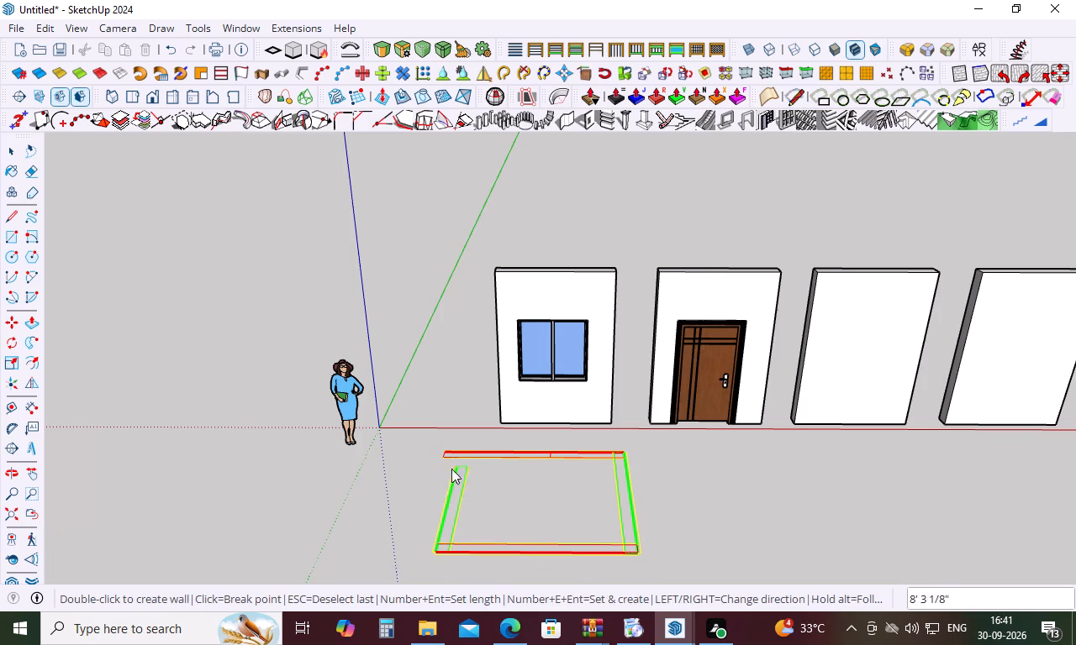
{"action": "double_click", "coordinate": [441, 495]}
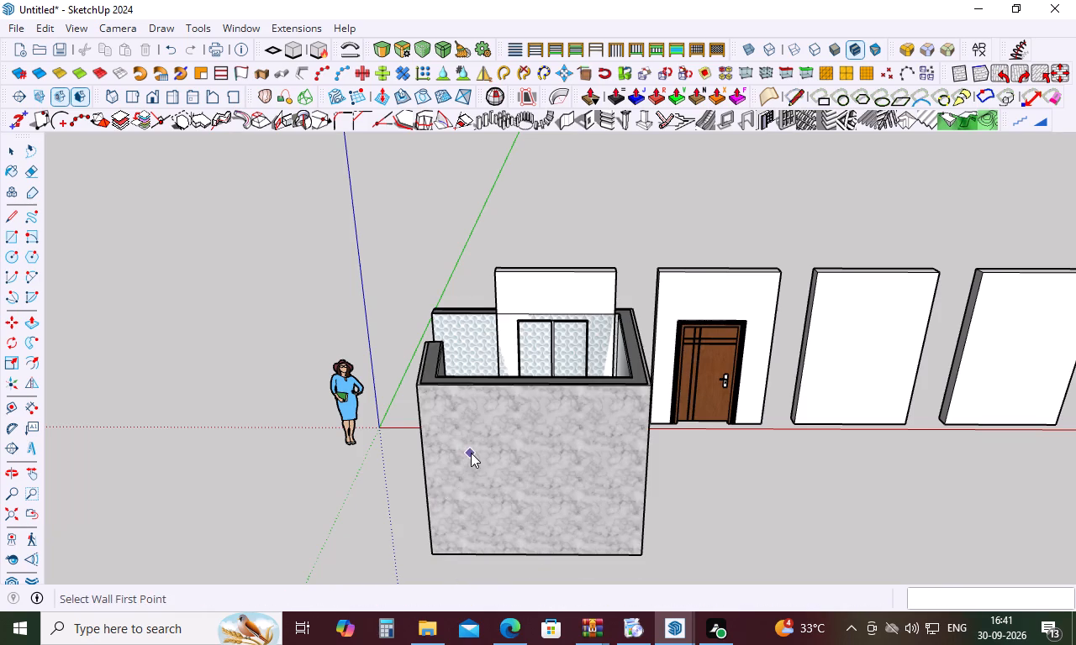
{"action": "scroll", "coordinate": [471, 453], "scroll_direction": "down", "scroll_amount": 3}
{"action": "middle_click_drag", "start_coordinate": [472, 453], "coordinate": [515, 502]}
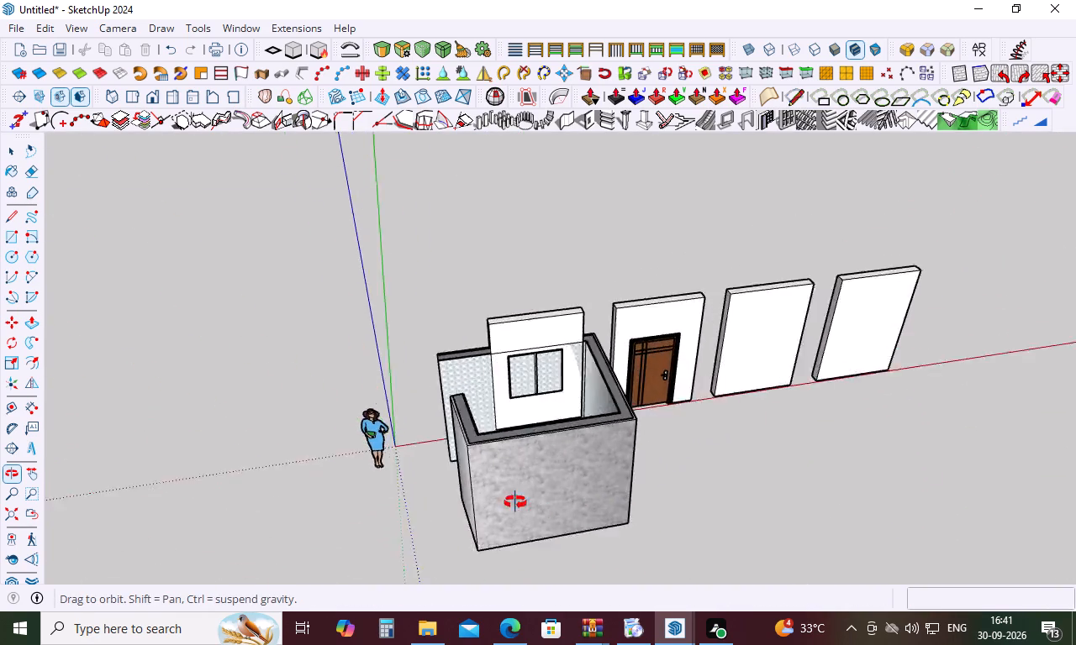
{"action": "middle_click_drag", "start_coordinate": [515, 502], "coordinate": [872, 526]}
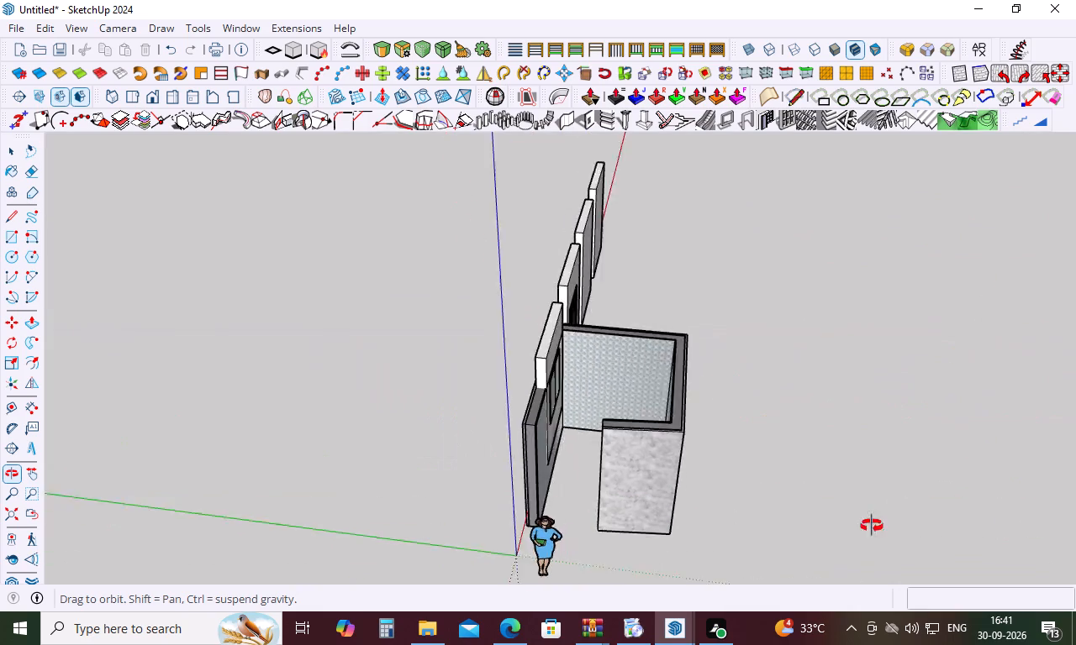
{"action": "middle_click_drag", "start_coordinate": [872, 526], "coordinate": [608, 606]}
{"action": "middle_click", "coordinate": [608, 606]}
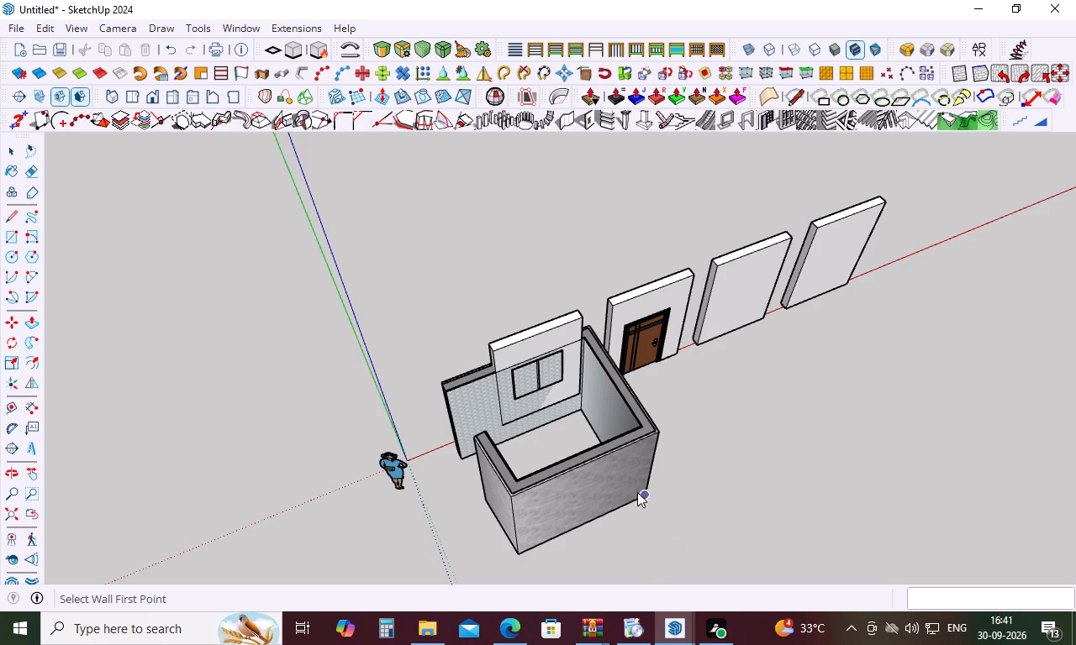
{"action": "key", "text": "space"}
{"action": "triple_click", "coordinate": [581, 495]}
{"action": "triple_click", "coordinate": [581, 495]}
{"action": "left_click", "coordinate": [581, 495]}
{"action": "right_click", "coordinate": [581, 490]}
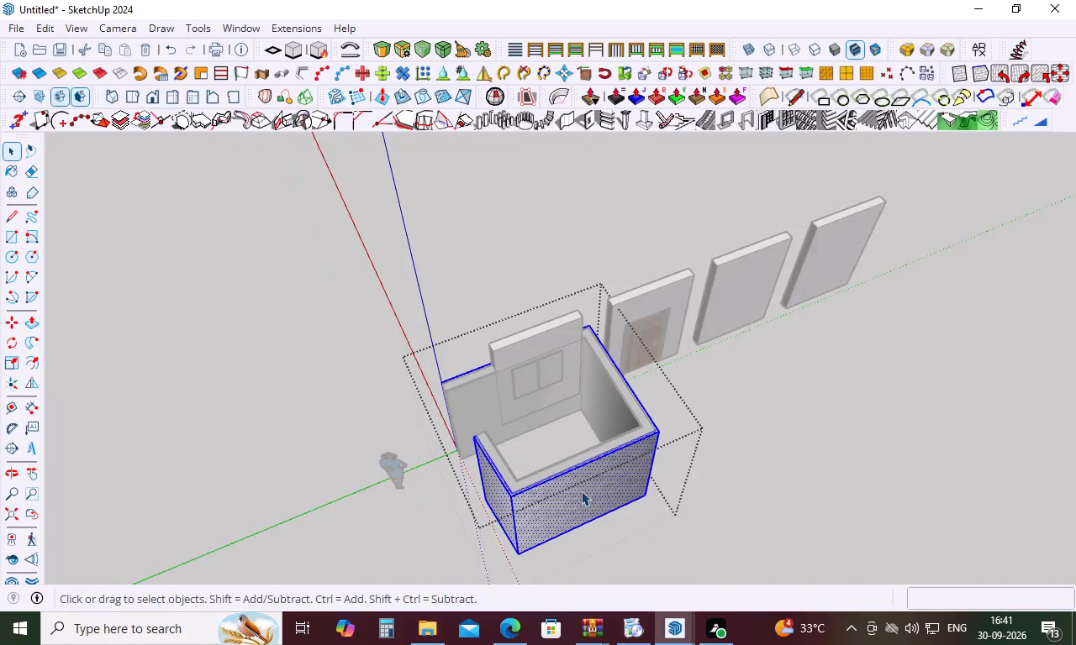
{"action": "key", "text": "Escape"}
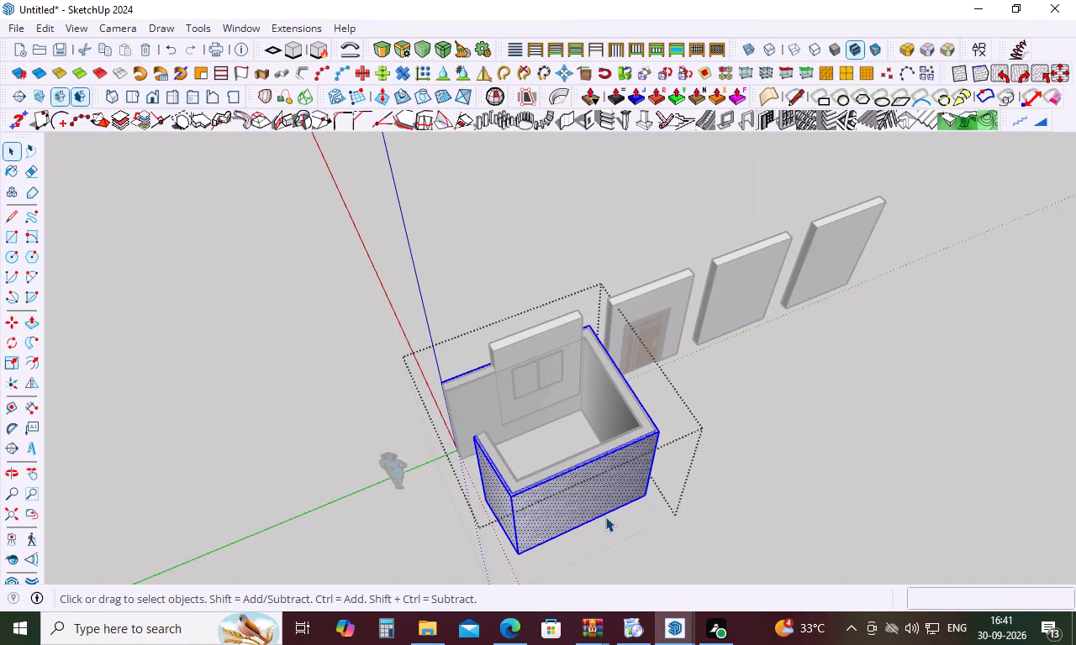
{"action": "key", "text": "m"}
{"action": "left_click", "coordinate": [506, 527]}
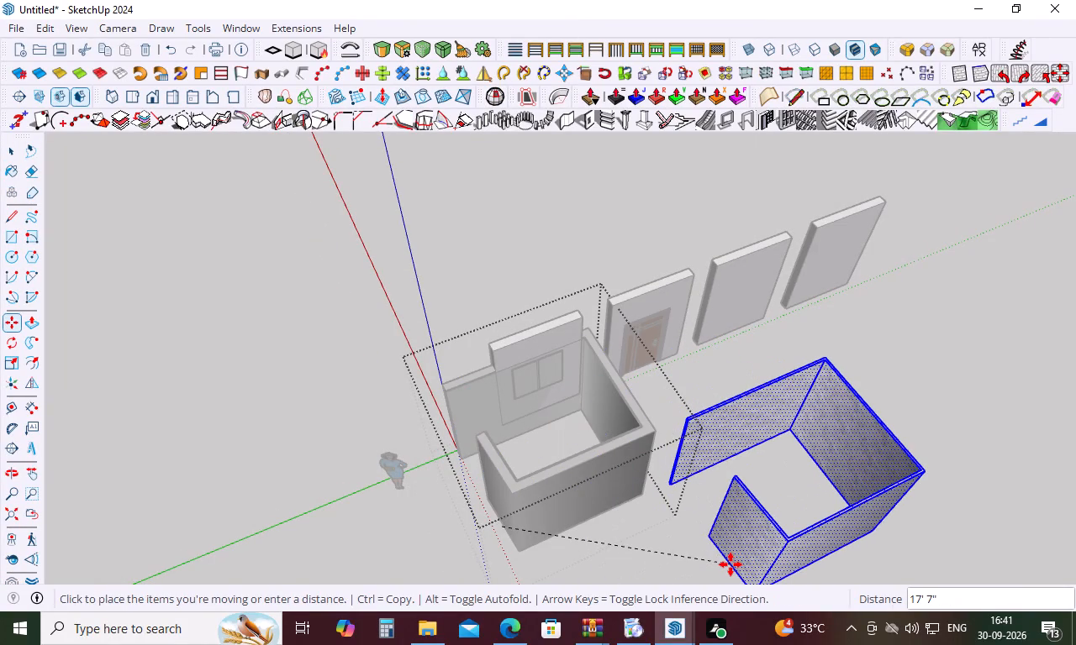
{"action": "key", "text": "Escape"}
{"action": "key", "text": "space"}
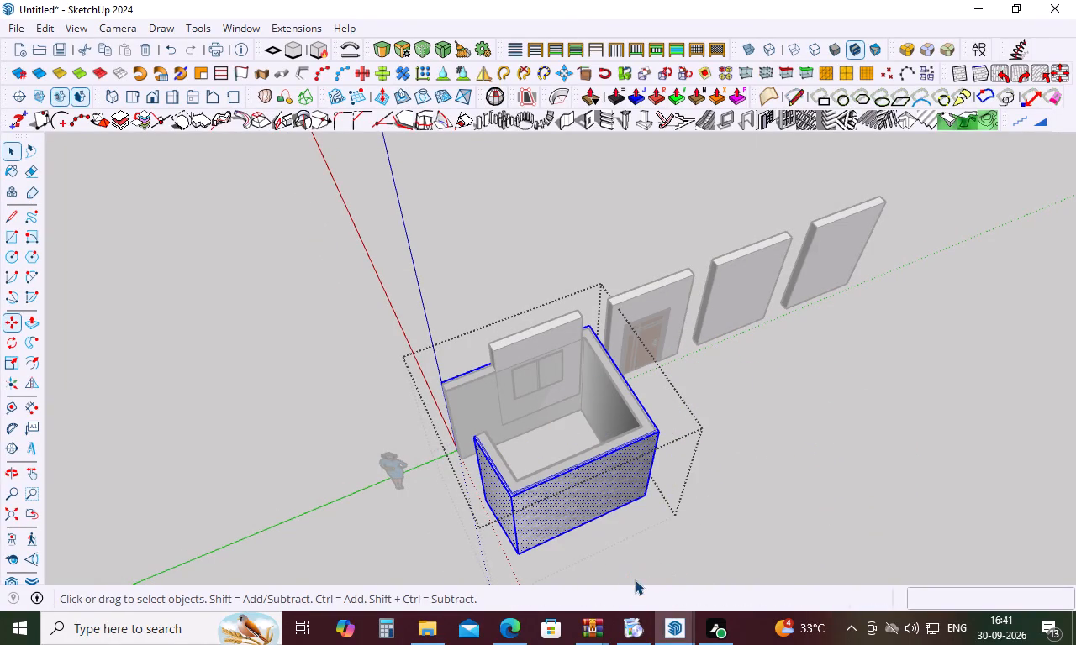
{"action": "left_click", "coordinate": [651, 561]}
Move the marble-textured outer finish shell about 20' away from the wall enclosure, onto the open ground beside it.
{"action": "key", "text": "m"}
{"action": "left_click_drag", "start_coordinate": [518, 547], "coordinate": [526, 552]}
{"action": "left_click", "coordinate": [783, 554]}
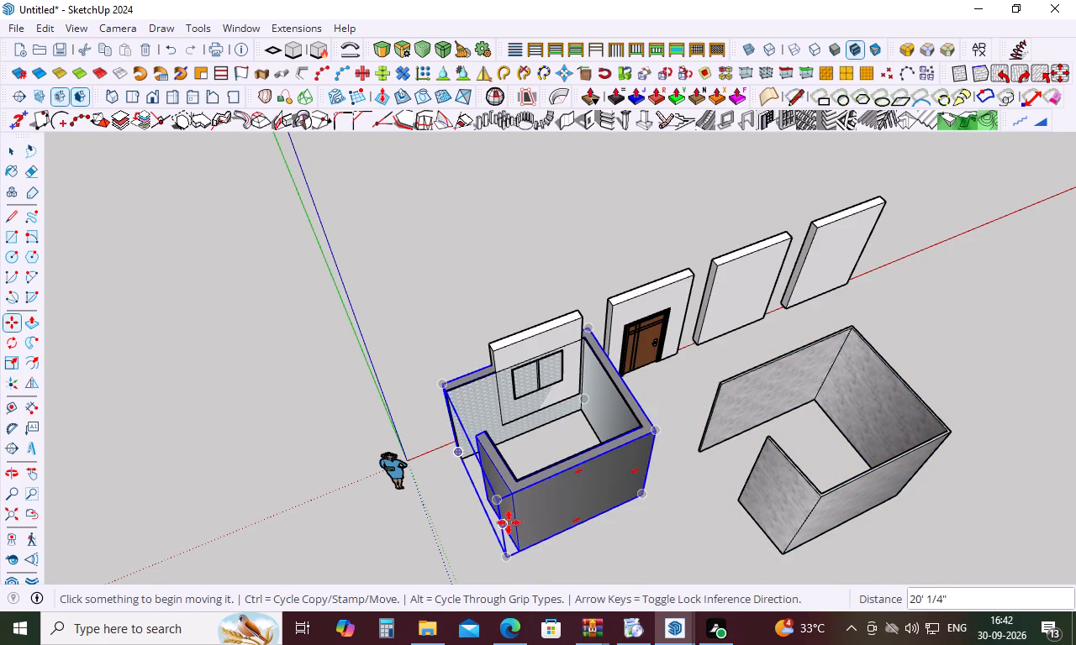
Move the dark core wall of the enclosure about 40' 7" away, beyond the last wall panel.
{"action": "left_click_drag", "start_coordinate": [509, 522], "coordinate": [1025, 552]}
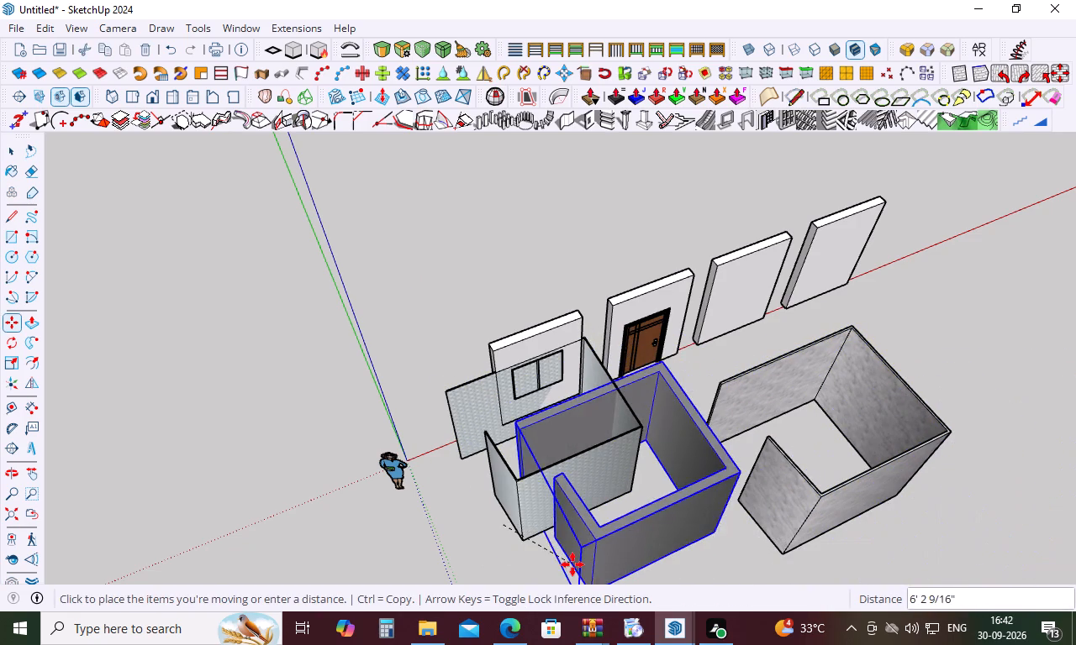
{"action": "left_click", "coordinate": [935, 374]}
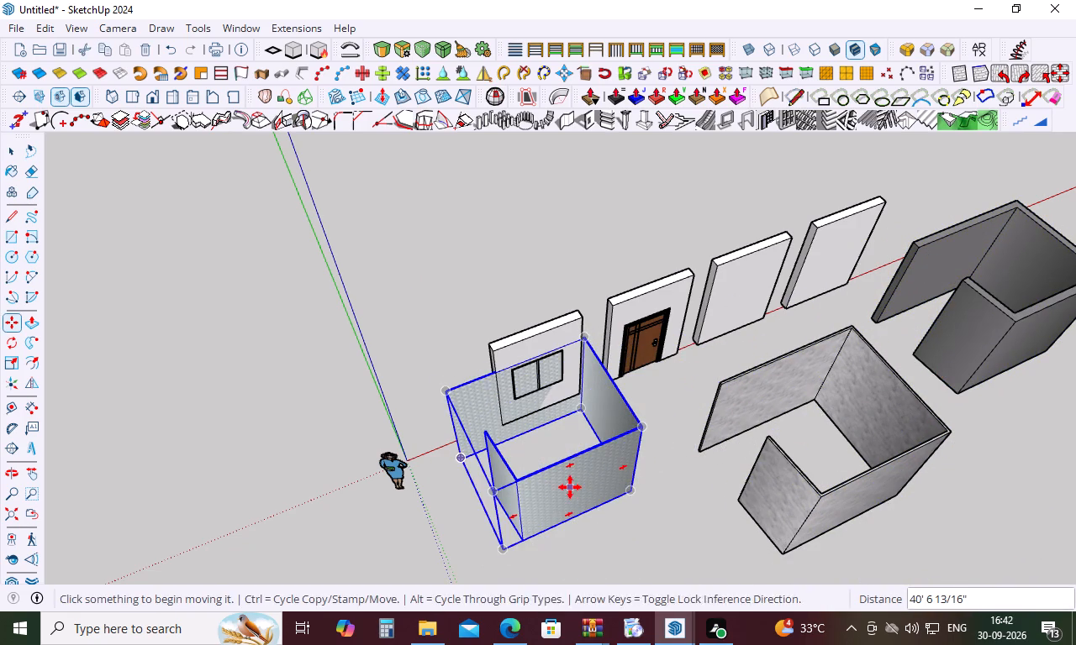
Move the patterned inner finish shell a short distance away from the window panel onto open ground.
{"action": "left_click", "coordinate": [570, 487]}
{"action": "left_click", "coordinate": [664, 545]}
Examine the three separated MajWall layers and the row of wall panels from several angles.
{"action": "scroll", "coordinate": [817, 406], "scroll_direction": "down", "scroll_amount": 4}
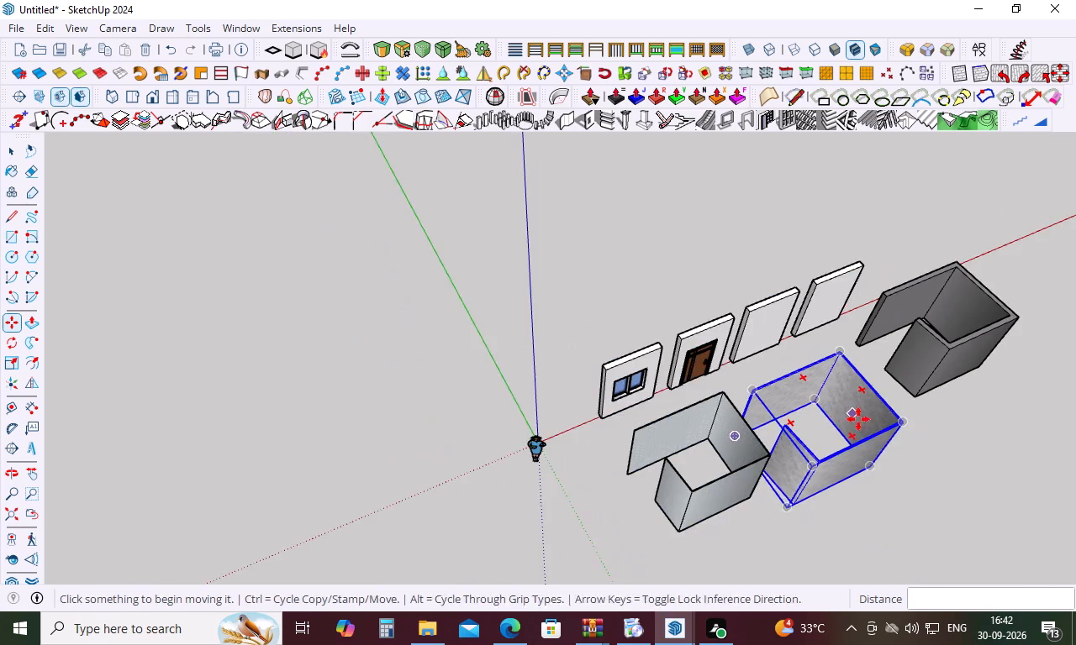
{"action": "middle_click_drag", "start_coordinate": [859, 420], "coordinate": [625, 222]}
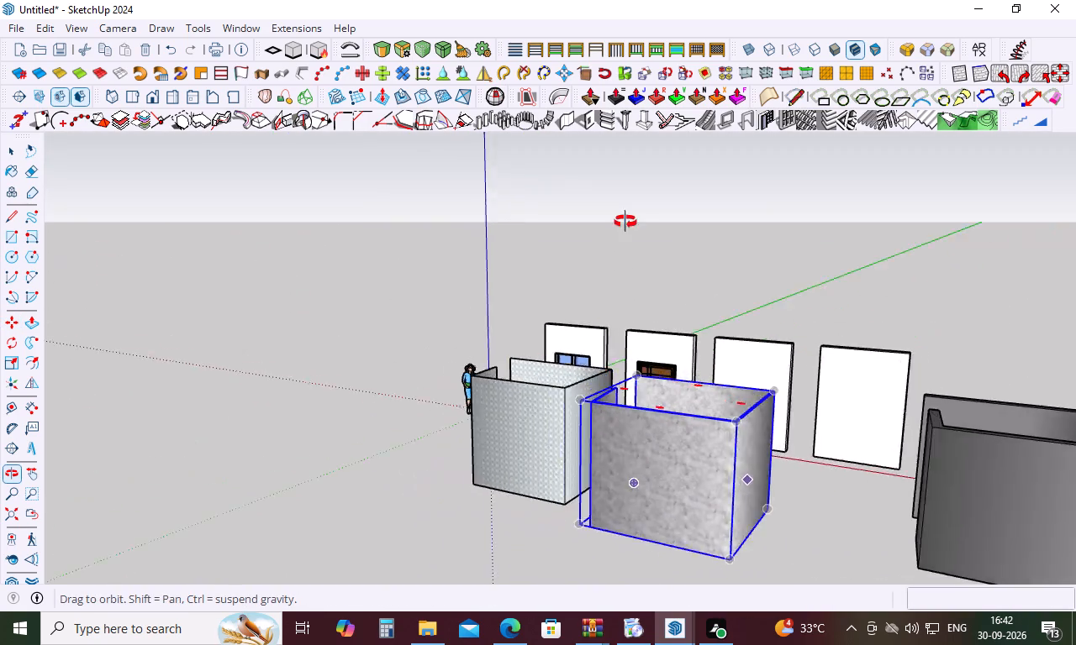
{"action": "middle_click_drag", "start_coordinate": [625, 222], "coordinate": [658, 231]}
{"action": "scroll", "coordinate": [667, 228], "scroll_direction": "down", "scroll_amount": 4}
{"action": "middle_click_drag", "start_coordinate": [862, 305], "coordinate": [994, 468]}
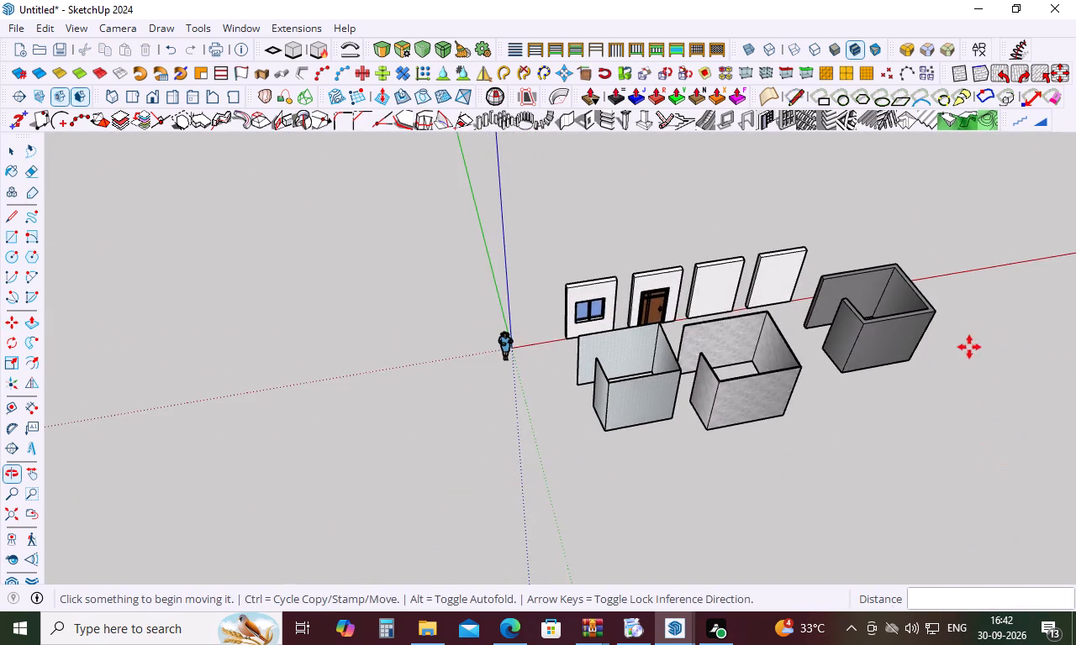
{"action": "scroll", "coordinate": [979, 302], "scroll_direction": "up", "scroll_amount": 9}
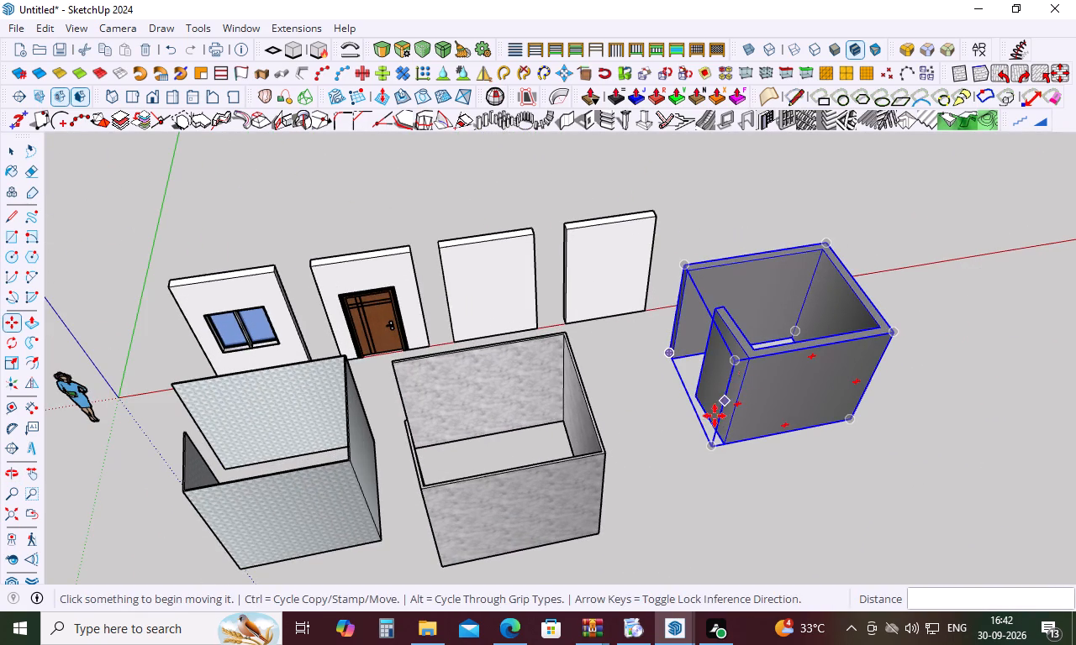
{"action": "middle_click_drag", "start_coordinate": [548, 503], "coordinate": [812, 244]}
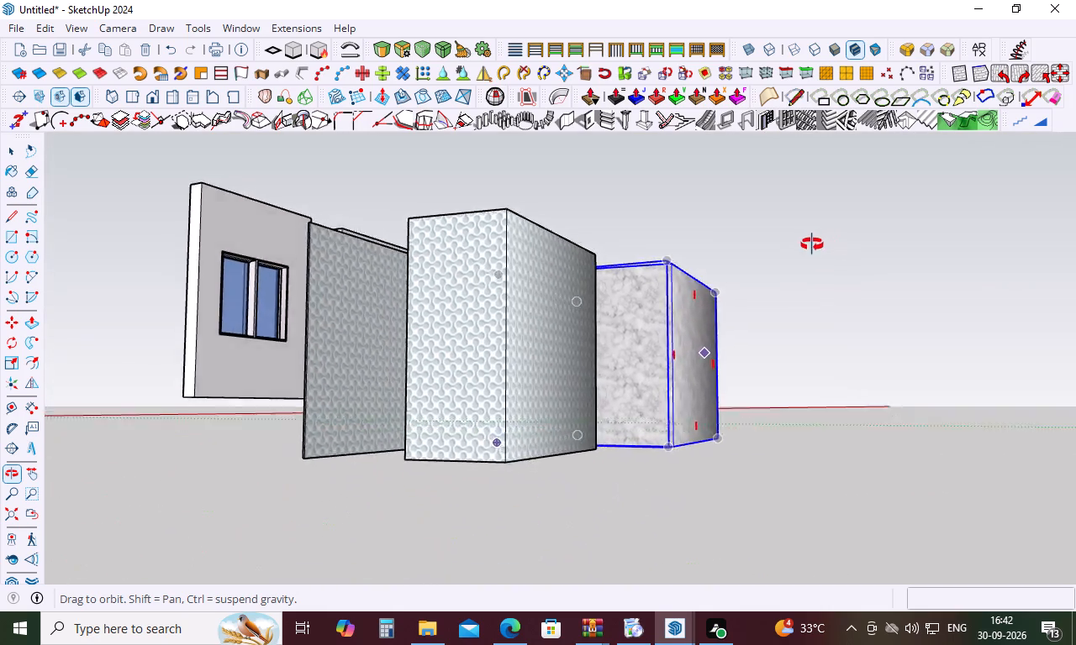
{"action": "middle_click_drag", "start_coordinate": [812, 244], "coordinate": [660, 417]}
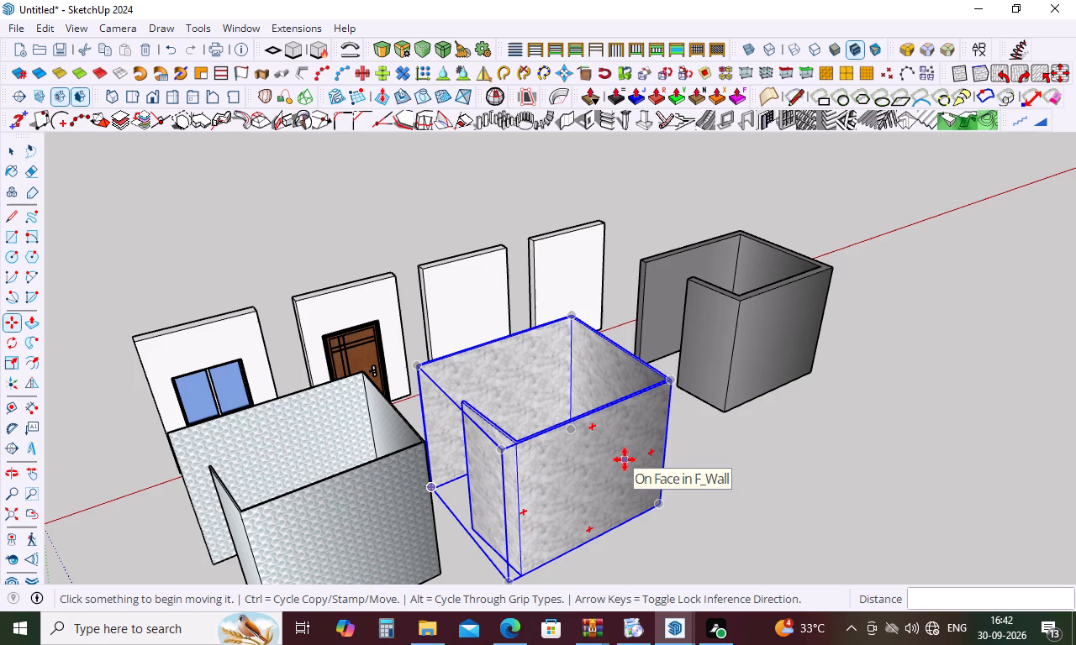
{"action": "middle_click_drag", "start_coordinate": [448, 347], "coordinate": [384, 233]}
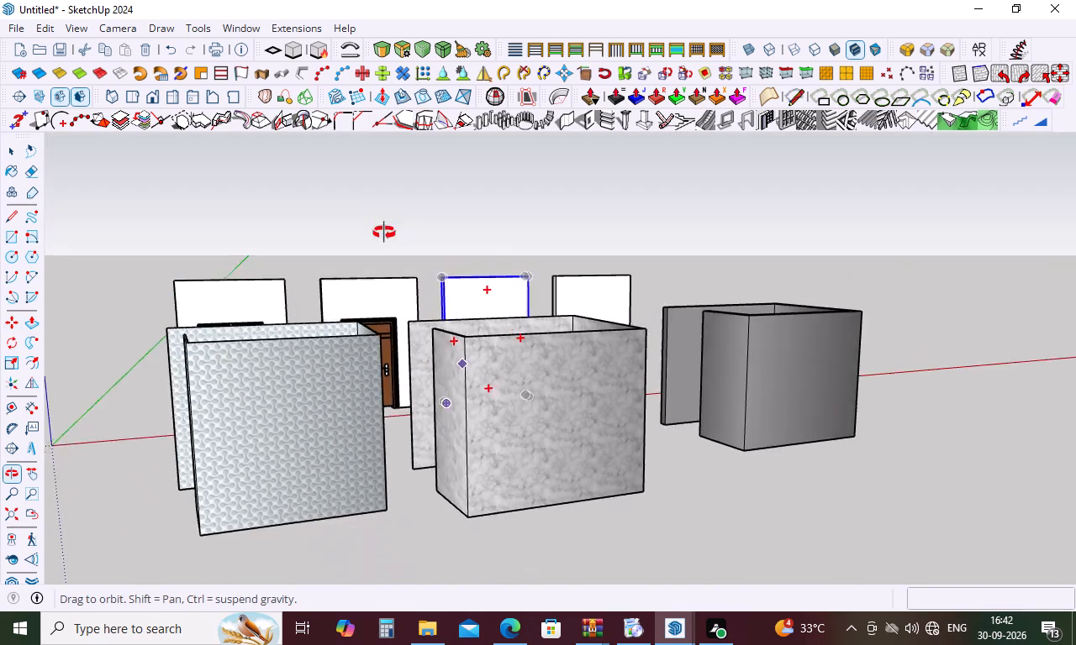
{"action": "middle_click_drag", "start_coordinate": [384, 233], "coordinate": [341, 418]}
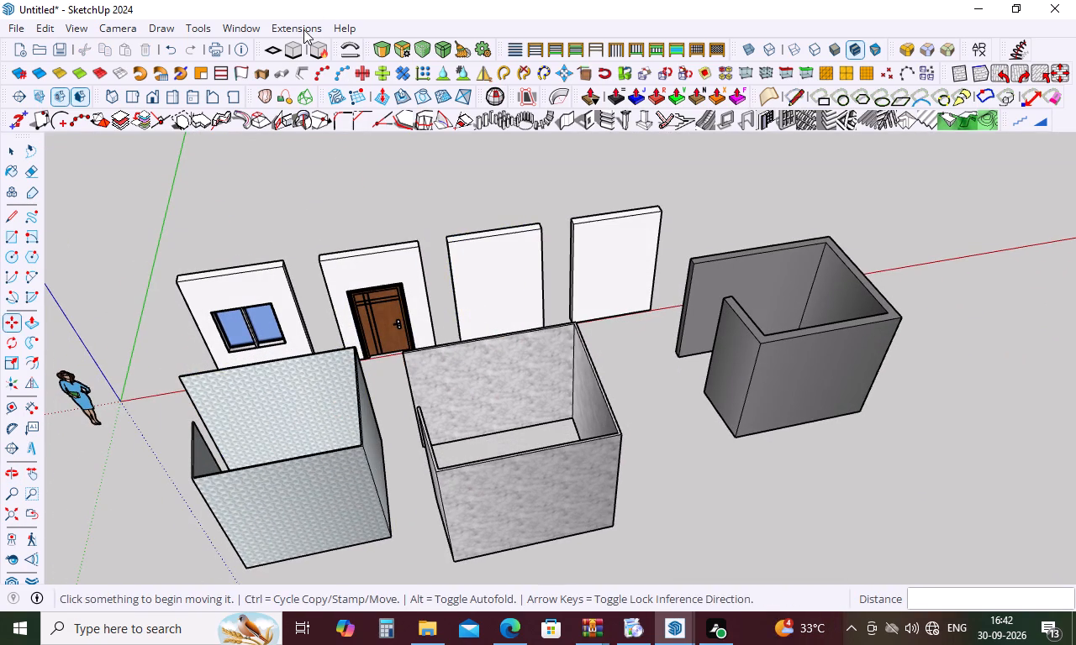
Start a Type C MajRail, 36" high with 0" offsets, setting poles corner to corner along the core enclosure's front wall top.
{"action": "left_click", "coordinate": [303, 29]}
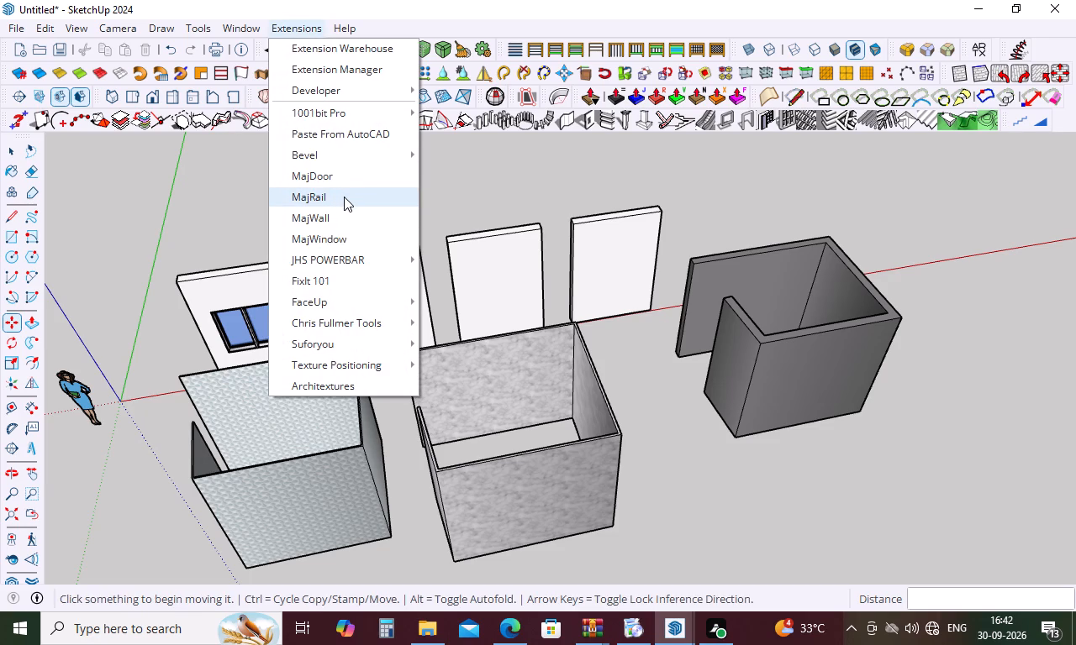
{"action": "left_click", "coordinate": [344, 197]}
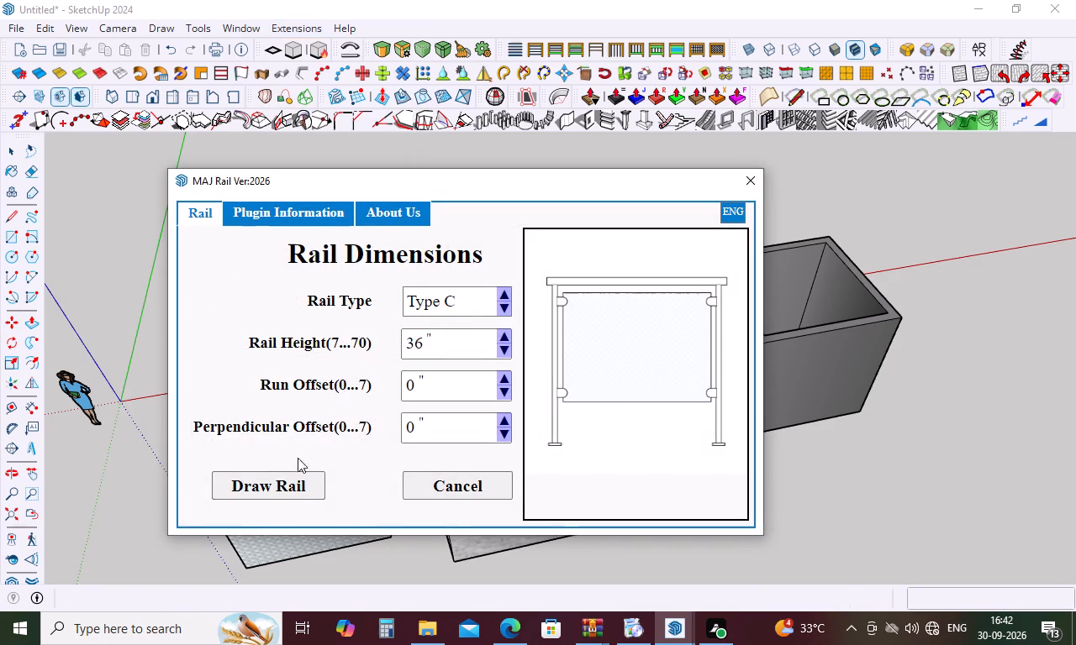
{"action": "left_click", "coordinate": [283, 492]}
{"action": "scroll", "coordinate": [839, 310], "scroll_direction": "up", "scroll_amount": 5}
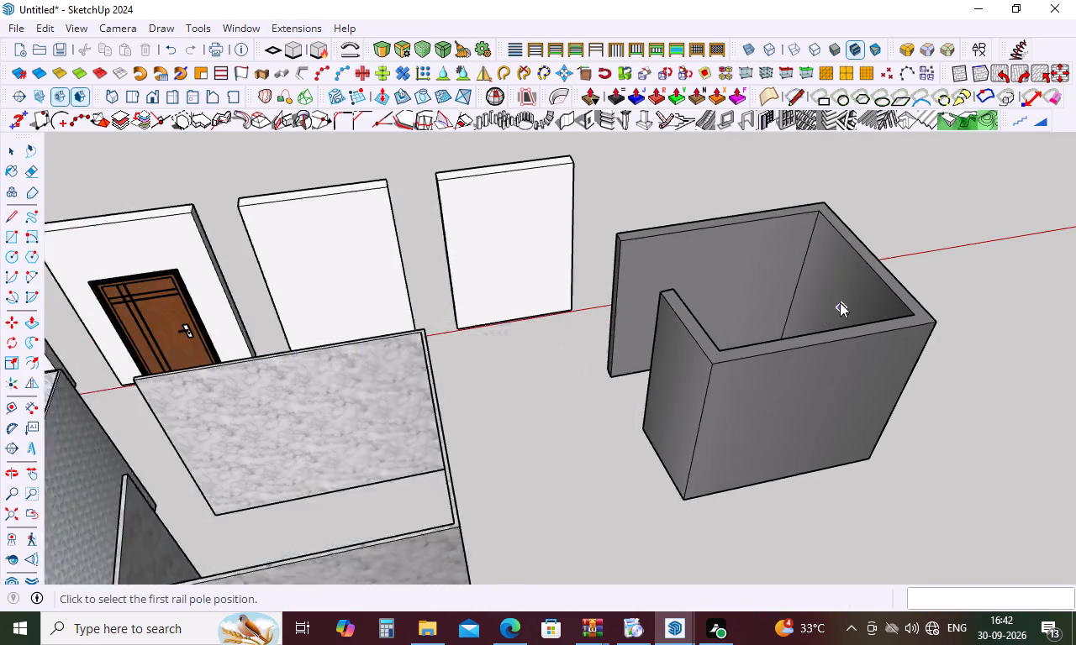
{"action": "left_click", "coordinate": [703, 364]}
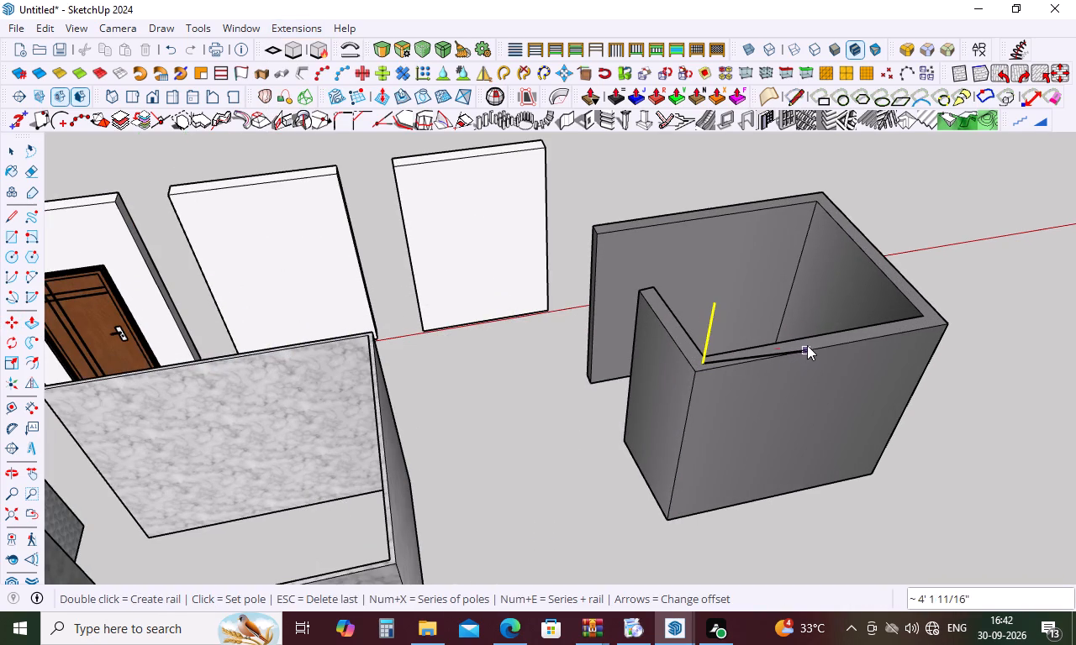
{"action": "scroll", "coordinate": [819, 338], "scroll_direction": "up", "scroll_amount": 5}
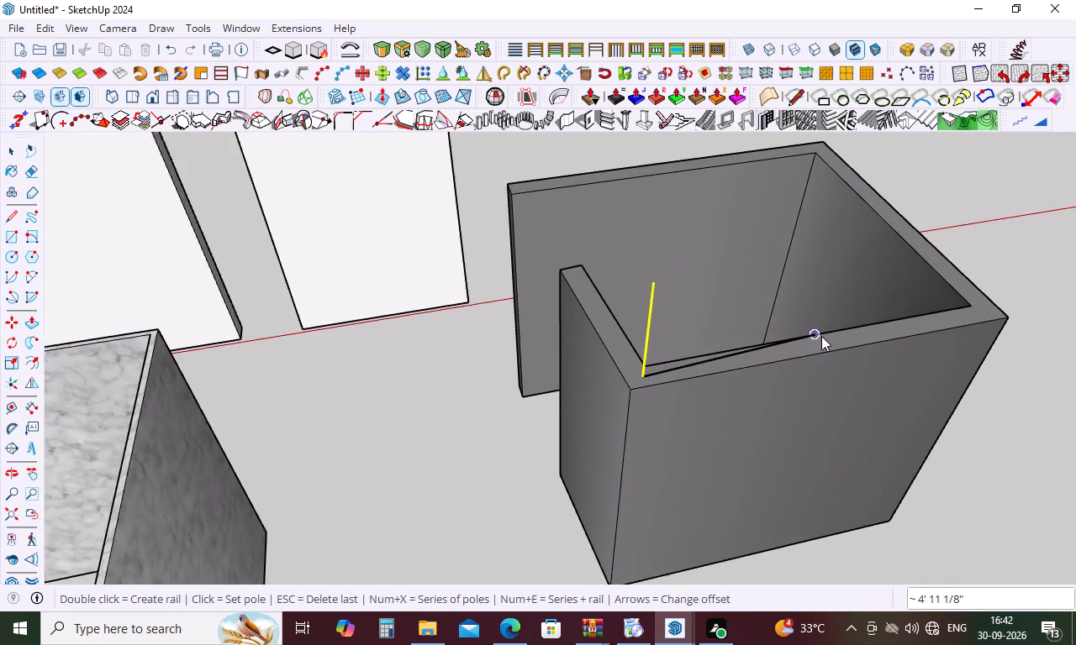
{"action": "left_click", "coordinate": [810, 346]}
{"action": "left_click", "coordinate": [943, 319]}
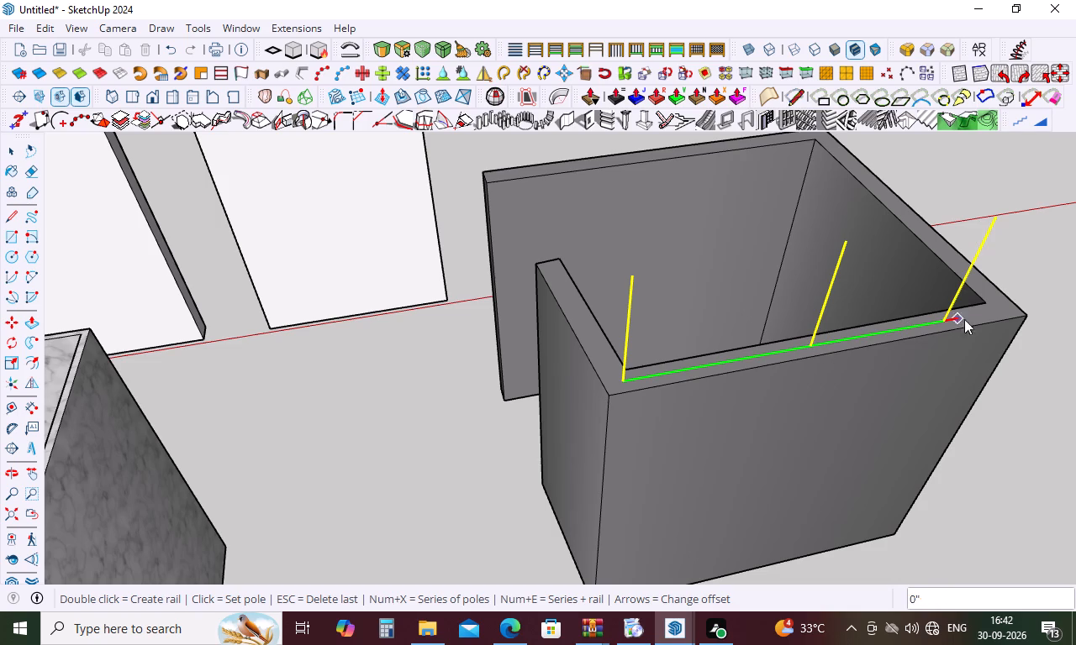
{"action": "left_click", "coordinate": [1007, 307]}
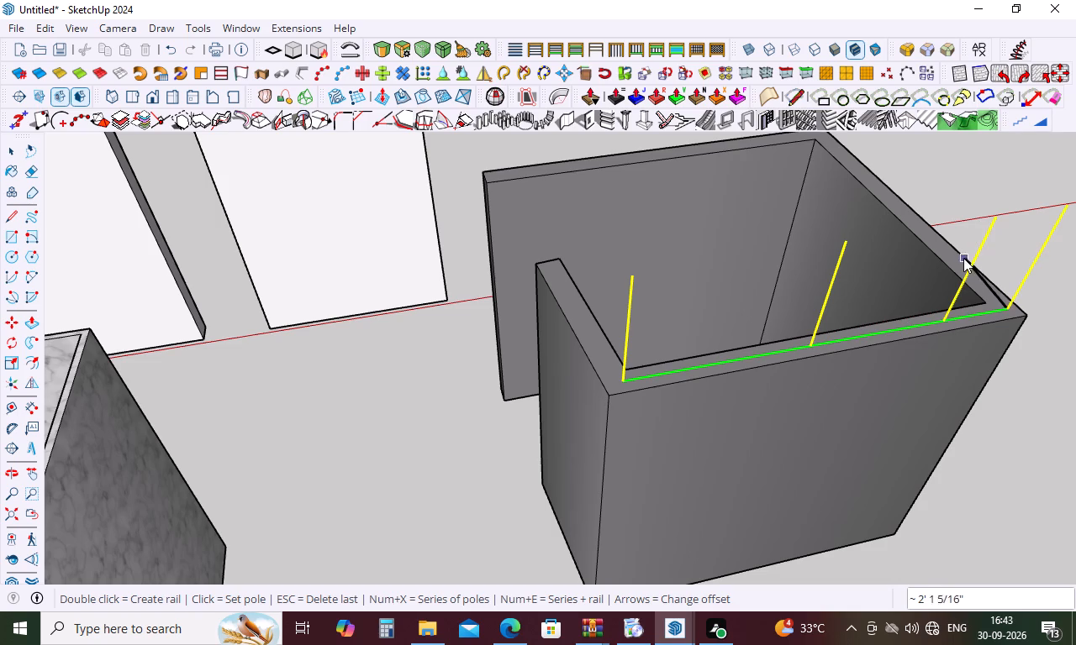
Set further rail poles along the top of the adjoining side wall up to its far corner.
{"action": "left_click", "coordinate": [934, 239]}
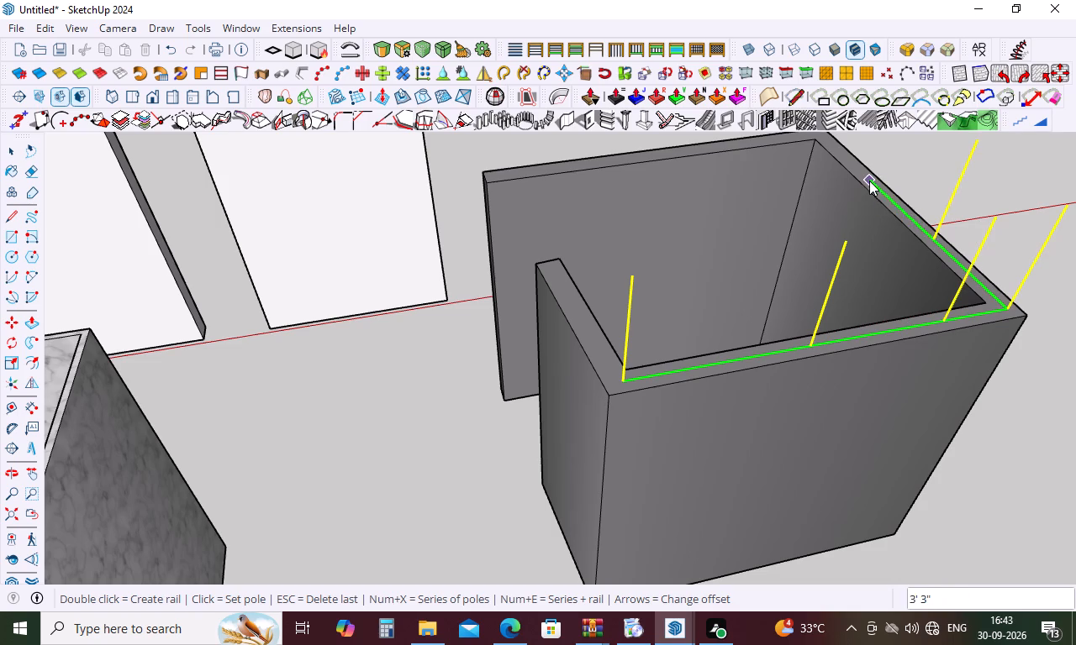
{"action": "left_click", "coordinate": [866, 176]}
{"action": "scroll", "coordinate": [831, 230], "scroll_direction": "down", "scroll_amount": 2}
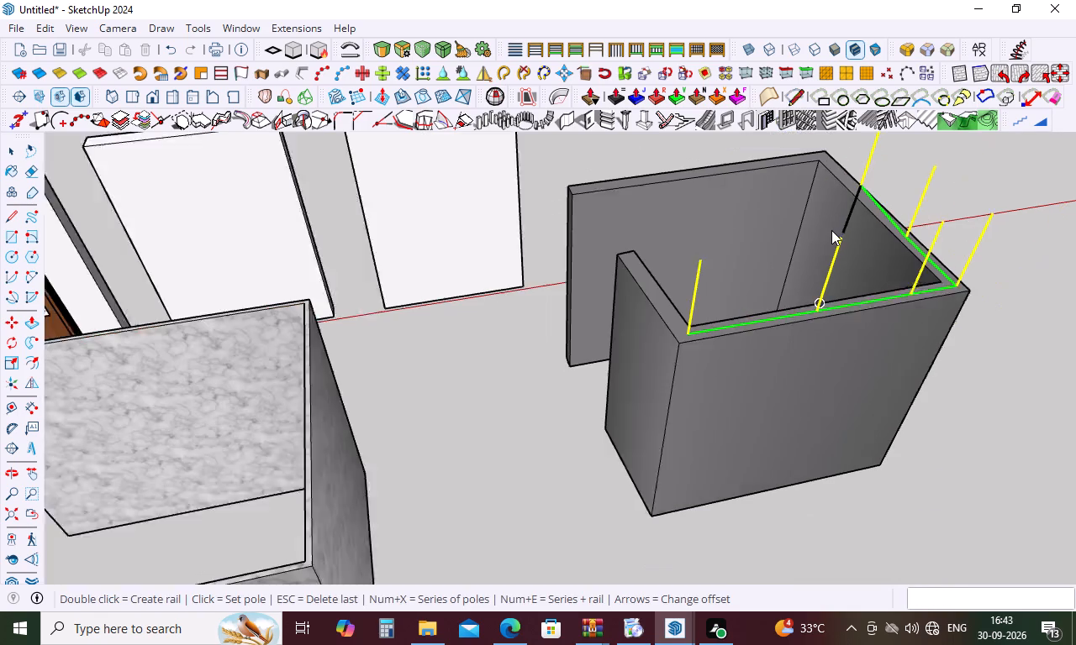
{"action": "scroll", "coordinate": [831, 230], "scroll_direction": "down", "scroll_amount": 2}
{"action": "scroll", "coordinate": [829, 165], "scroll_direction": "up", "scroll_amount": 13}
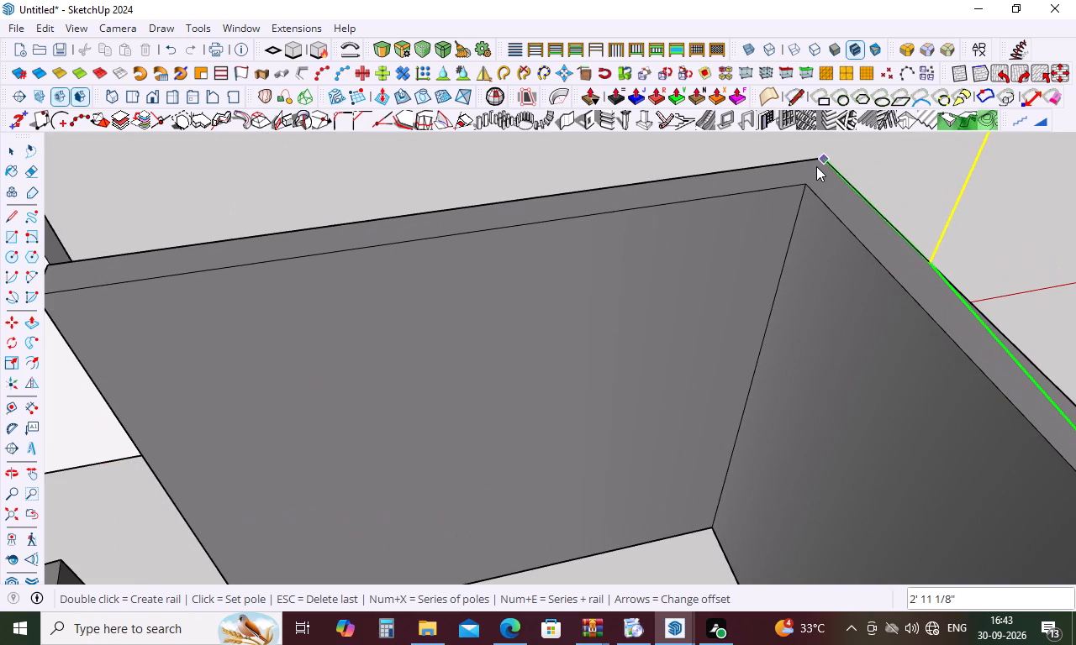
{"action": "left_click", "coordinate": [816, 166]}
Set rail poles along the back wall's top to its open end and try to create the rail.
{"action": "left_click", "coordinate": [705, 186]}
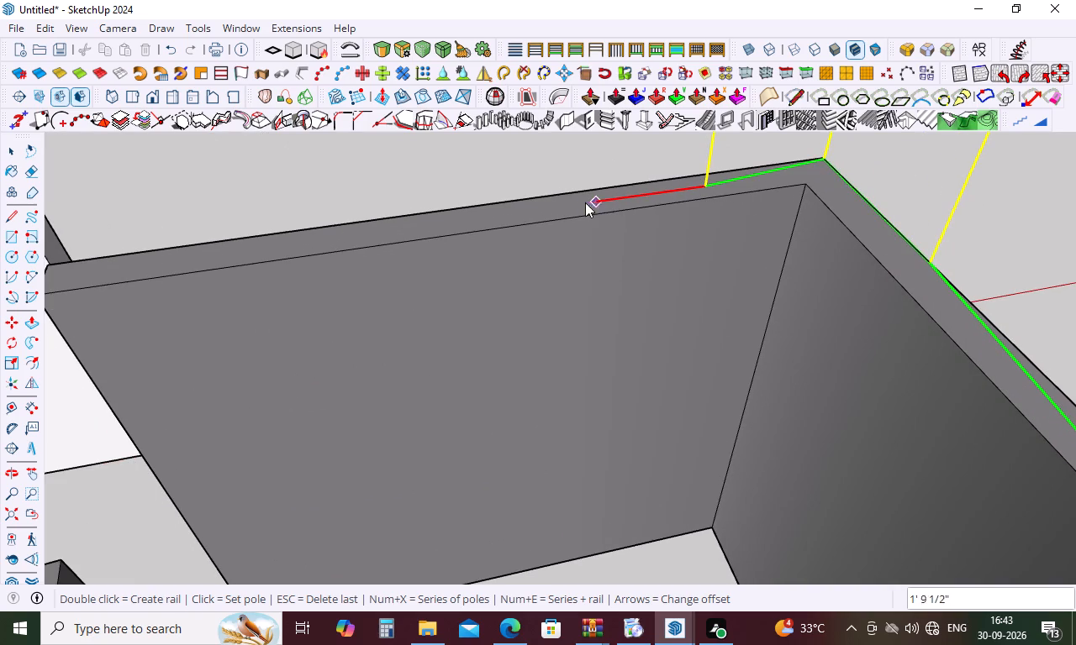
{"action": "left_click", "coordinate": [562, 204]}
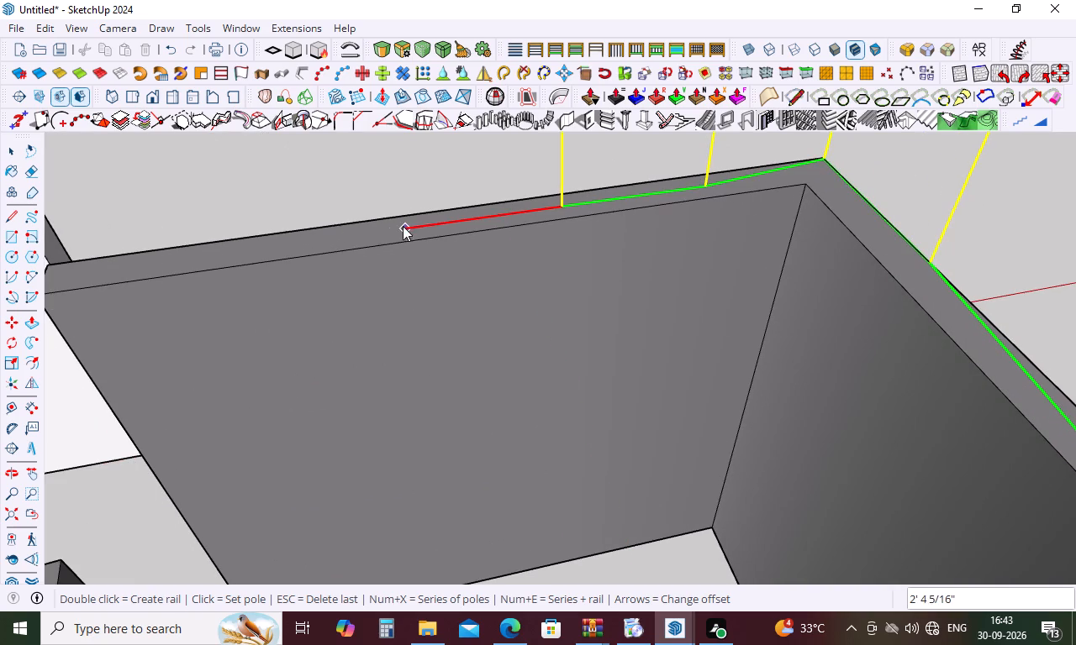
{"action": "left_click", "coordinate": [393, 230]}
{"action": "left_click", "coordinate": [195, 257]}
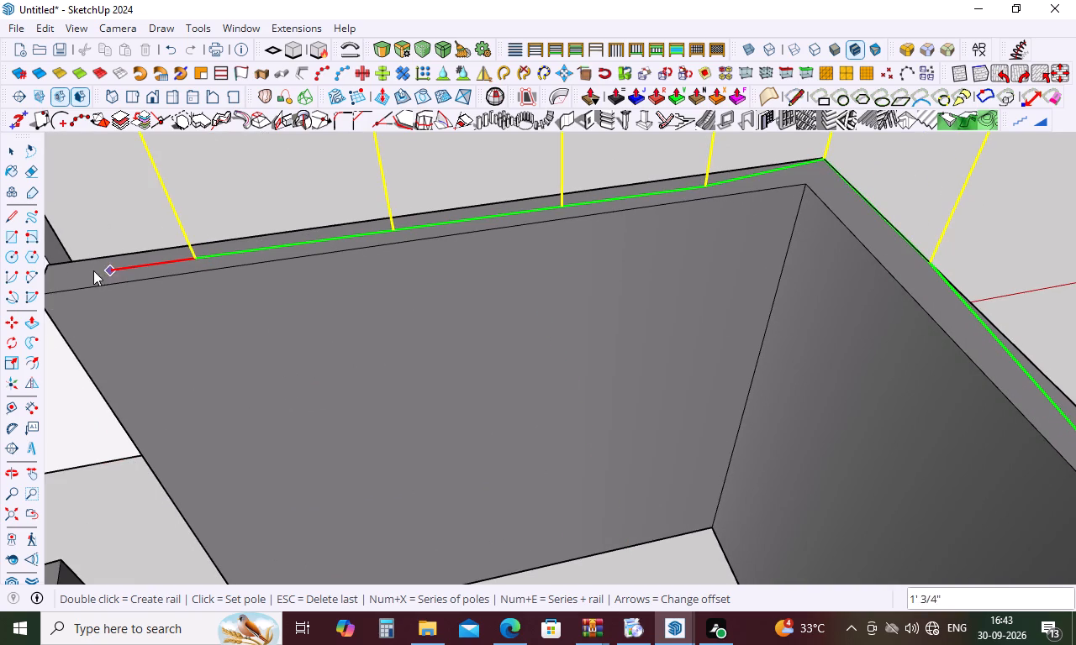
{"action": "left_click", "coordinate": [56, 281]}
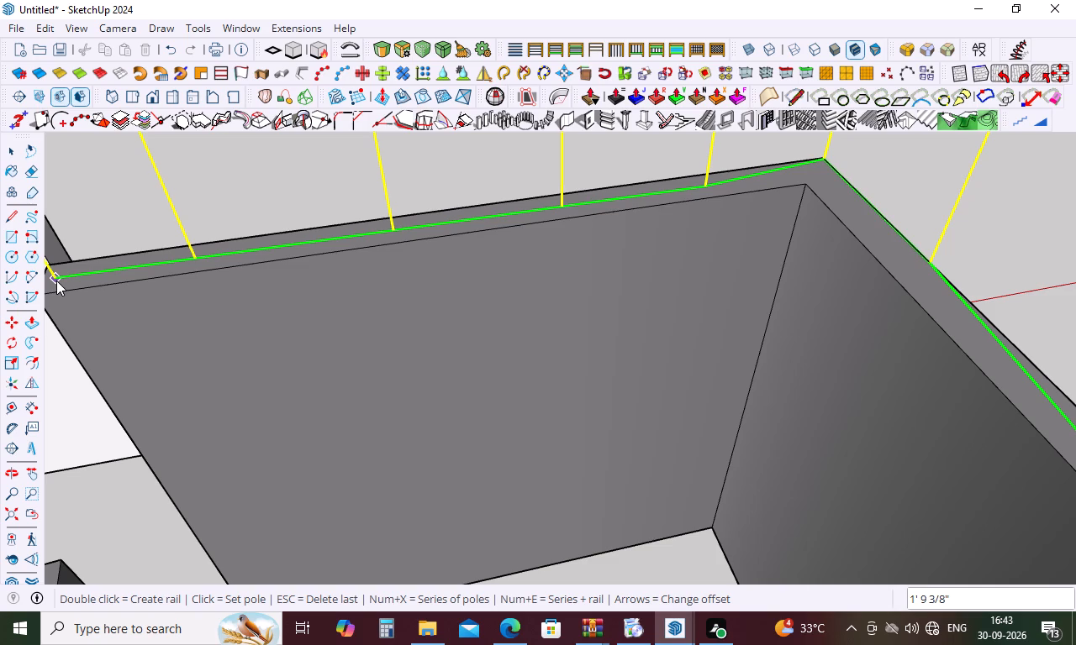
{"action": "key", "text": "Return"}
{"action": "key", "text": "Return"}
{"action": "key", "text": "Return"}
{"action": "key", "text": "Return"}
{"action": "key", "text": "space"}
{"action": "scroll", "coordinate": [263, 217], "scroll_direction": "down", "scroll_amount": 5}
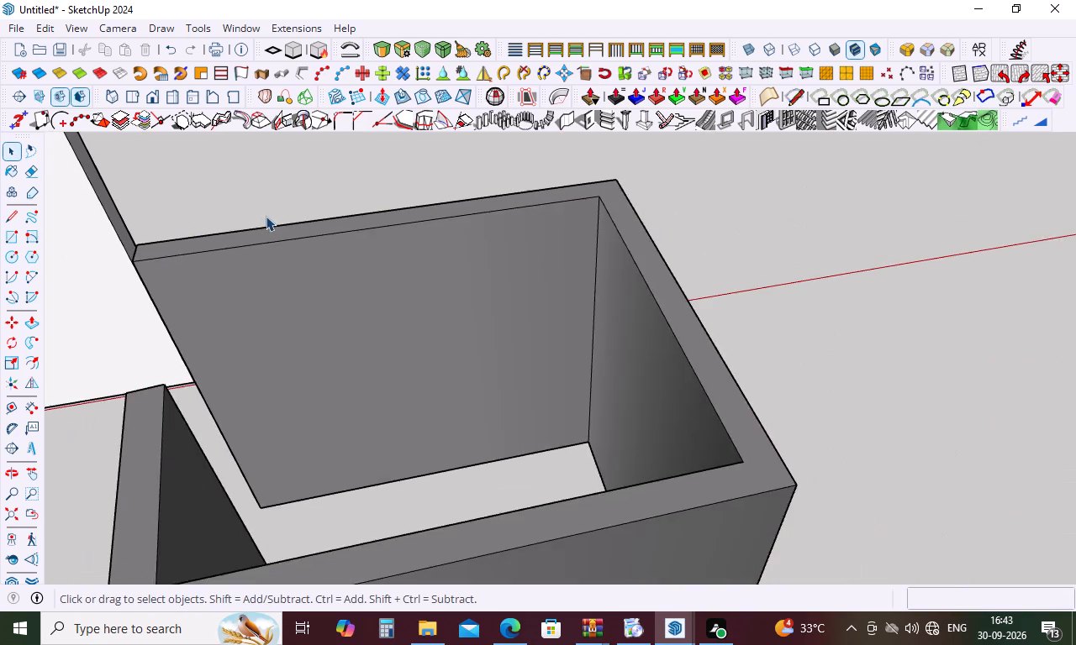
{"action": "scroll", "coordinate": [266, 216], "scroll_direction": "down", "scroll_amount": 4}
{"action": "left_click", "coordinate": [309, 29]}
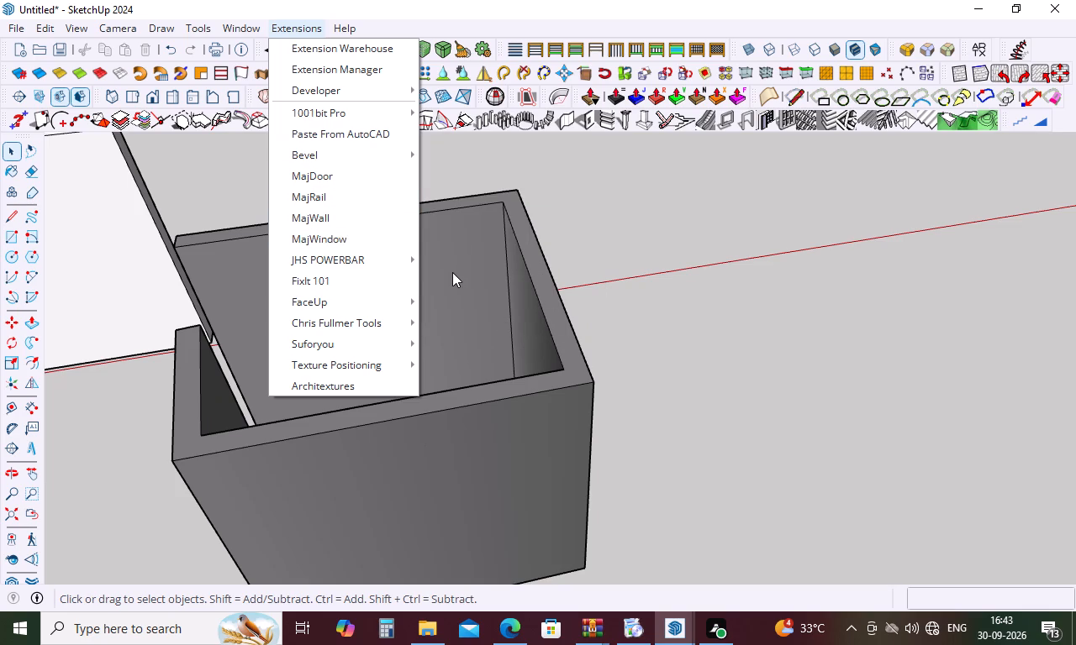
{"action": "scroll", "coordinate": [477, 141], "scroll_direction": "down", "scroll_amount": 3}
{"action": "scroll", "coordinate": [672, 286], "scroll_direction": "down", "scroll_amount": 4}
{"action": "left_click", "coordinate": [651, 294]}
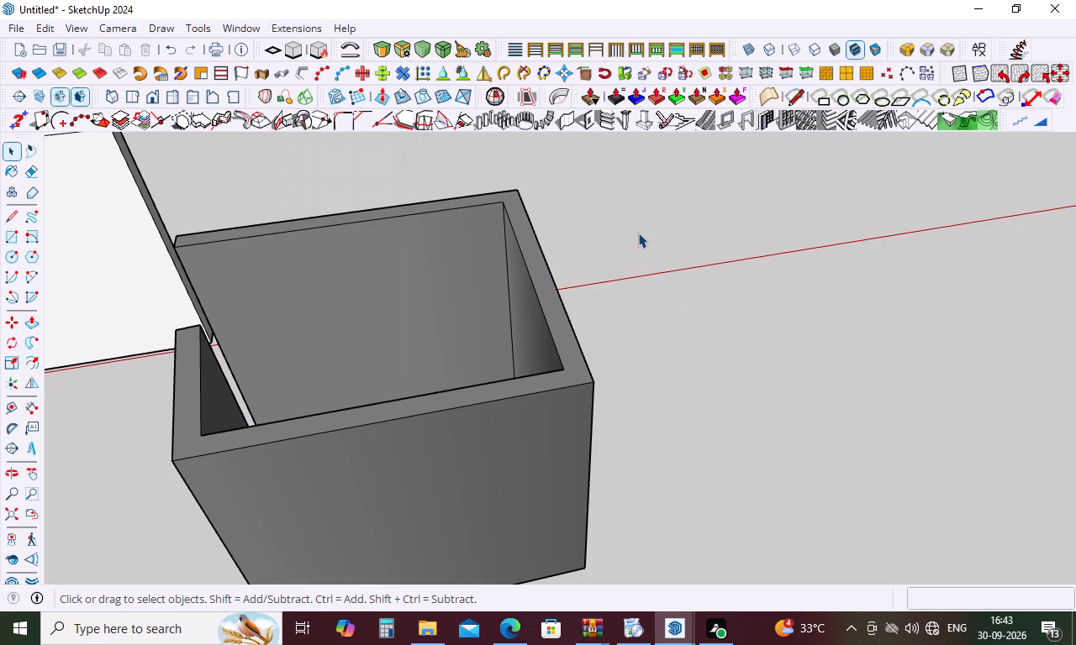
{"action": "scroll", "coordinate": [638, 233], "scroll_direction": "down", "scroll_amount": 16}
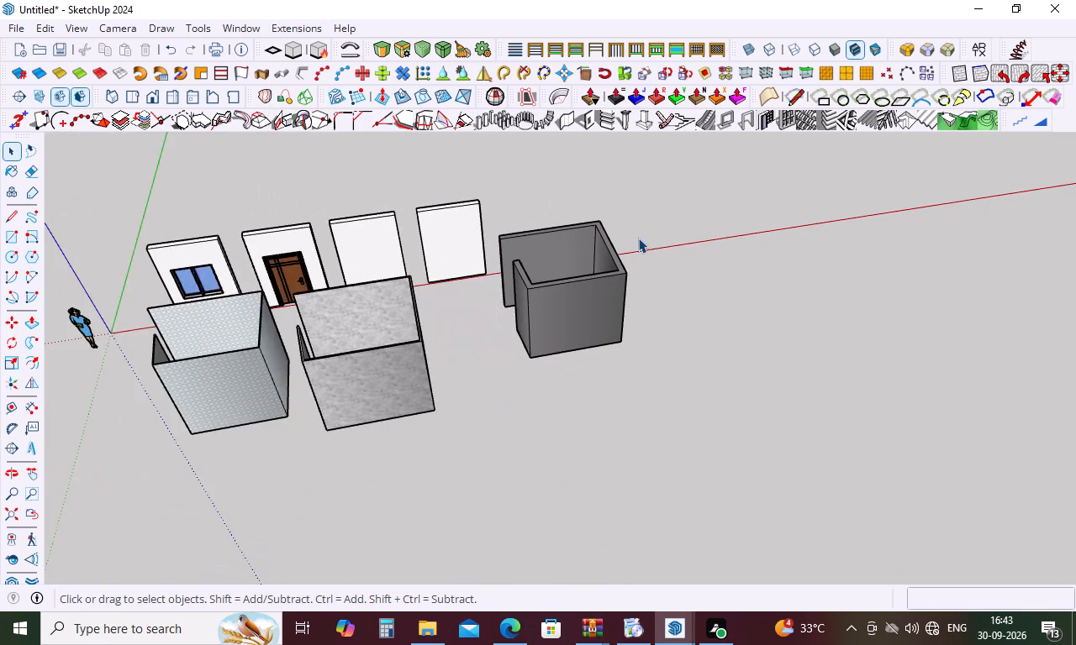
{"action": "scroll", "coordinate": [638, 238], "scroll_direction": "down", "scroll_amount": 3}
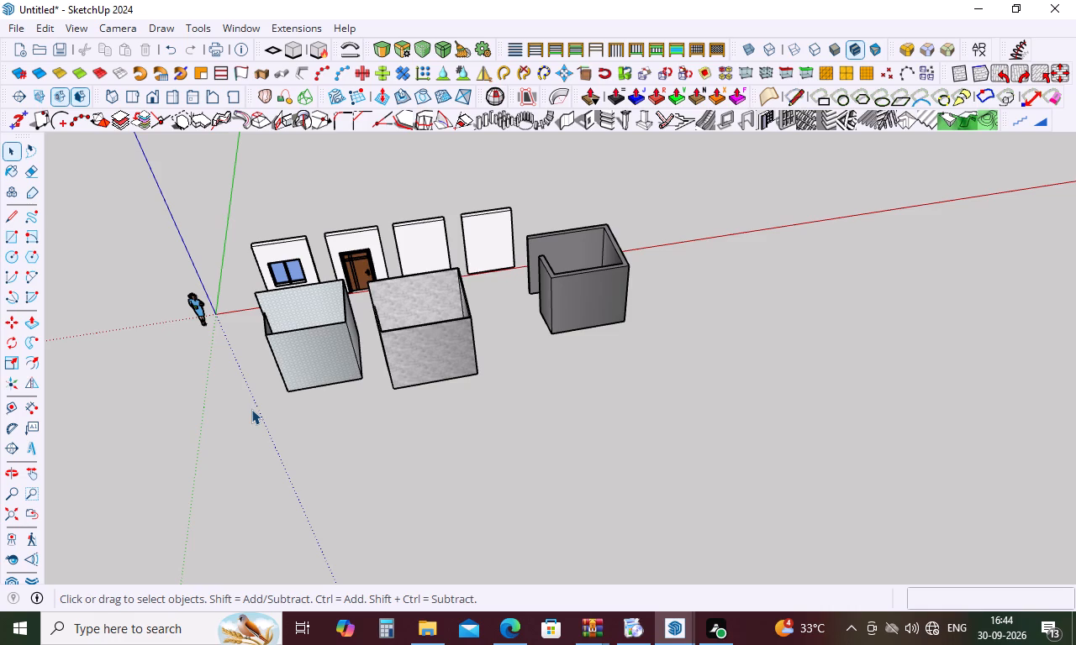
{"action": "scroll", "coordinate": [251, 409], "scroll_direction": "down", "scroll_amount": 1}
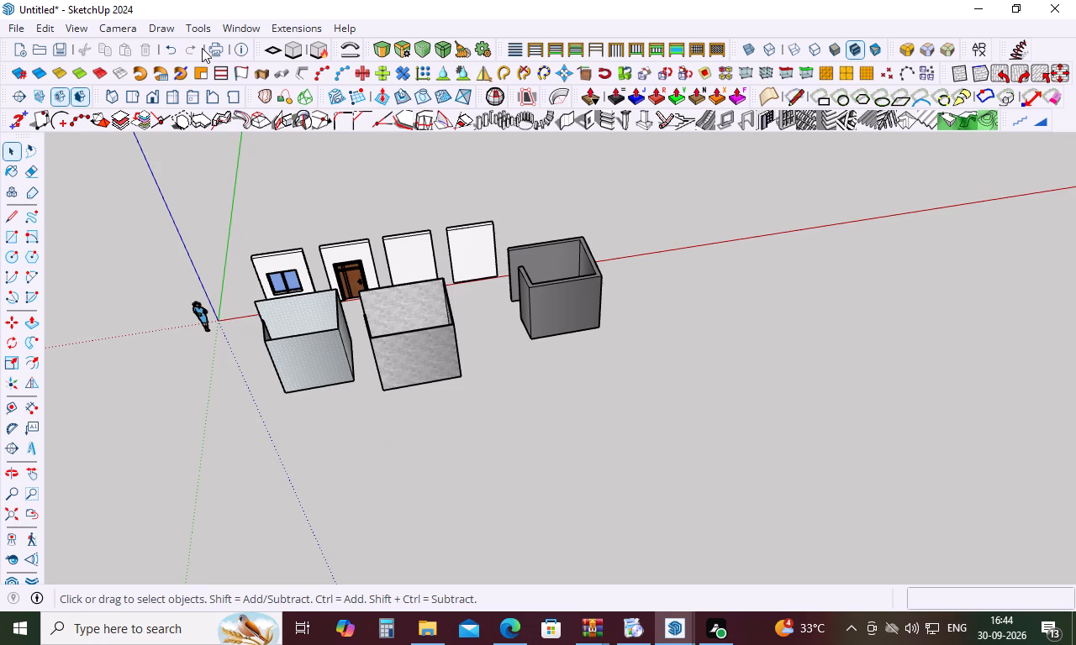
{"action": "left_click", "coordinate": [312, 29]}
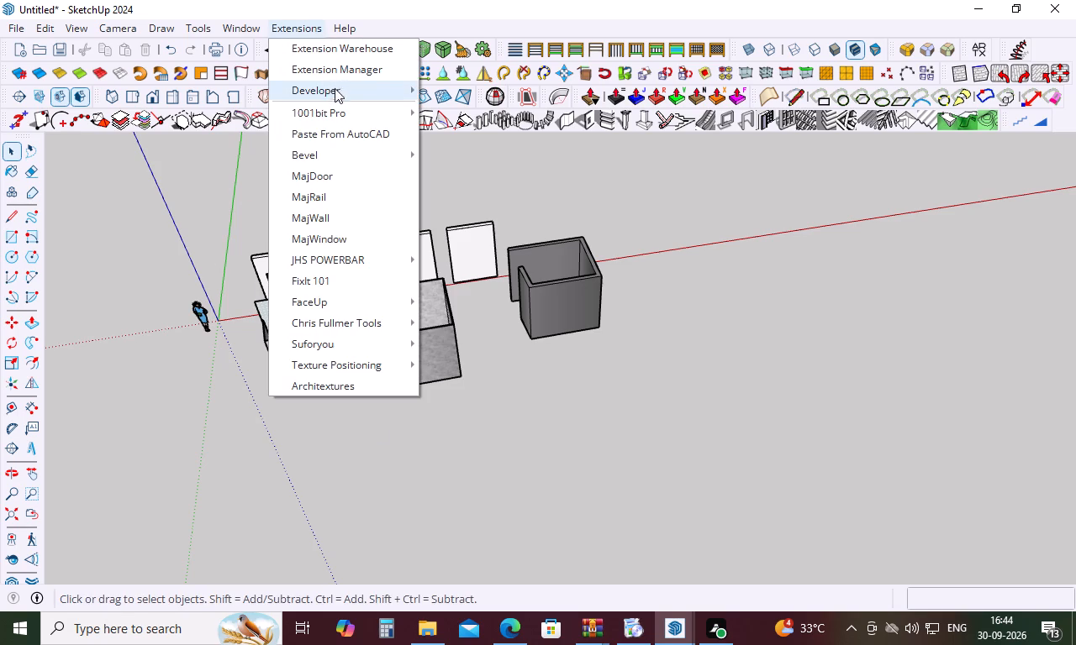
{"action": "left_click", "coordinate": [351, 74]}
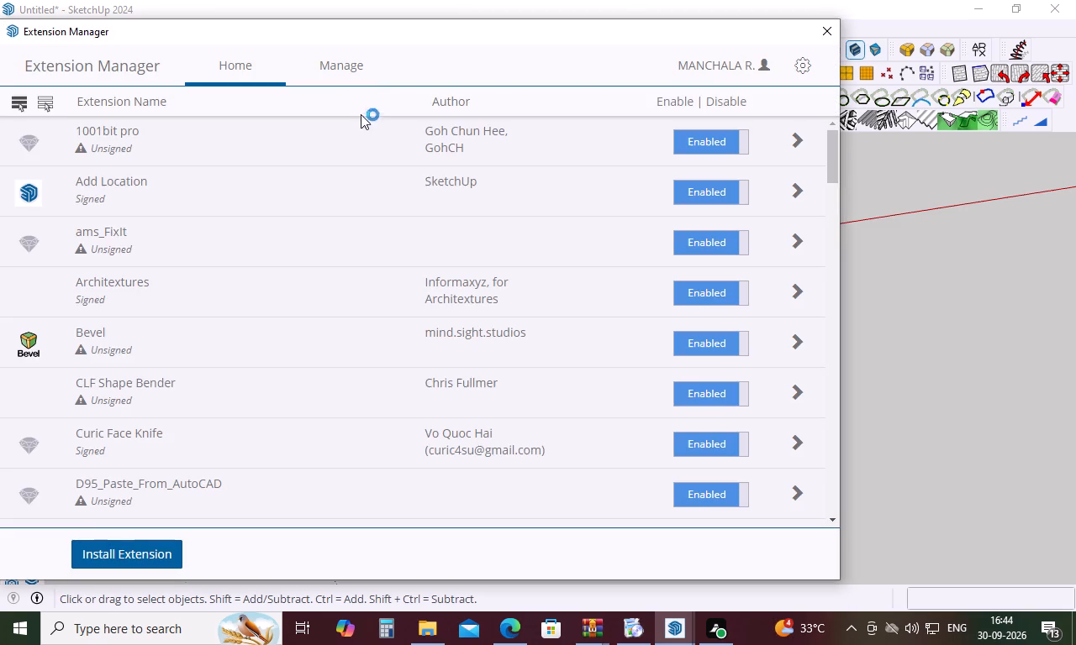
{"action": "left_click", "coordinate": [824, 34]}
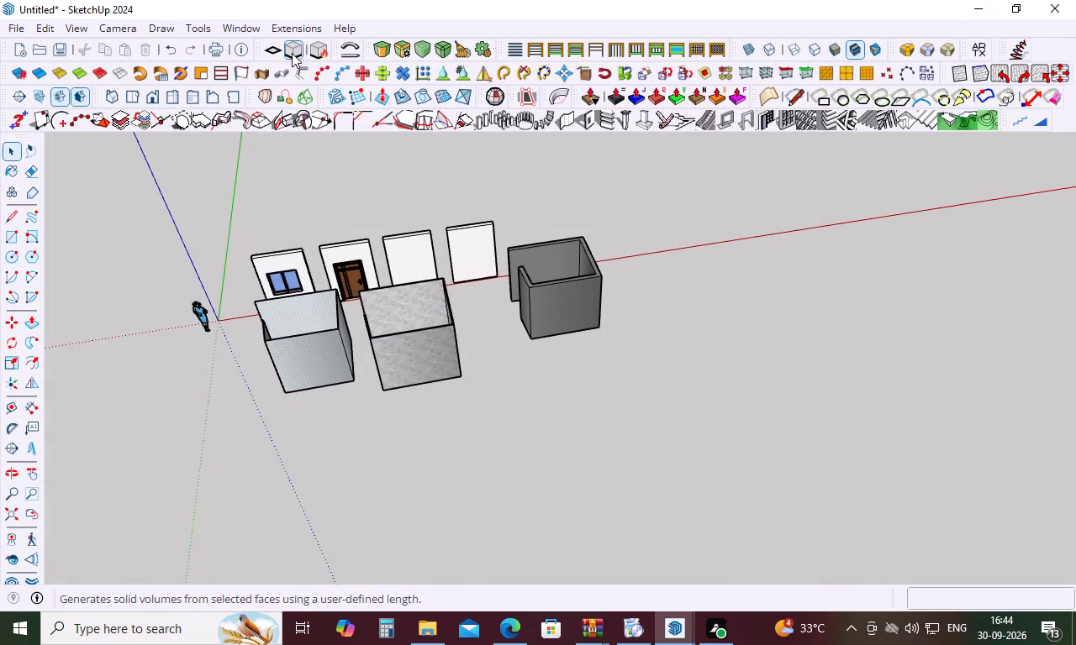
Open the Extension Warehouse.
{"action": "left_click", "coordinate": [302, 24]}
{"action": "left_click", "coordinate": [322, 50]}
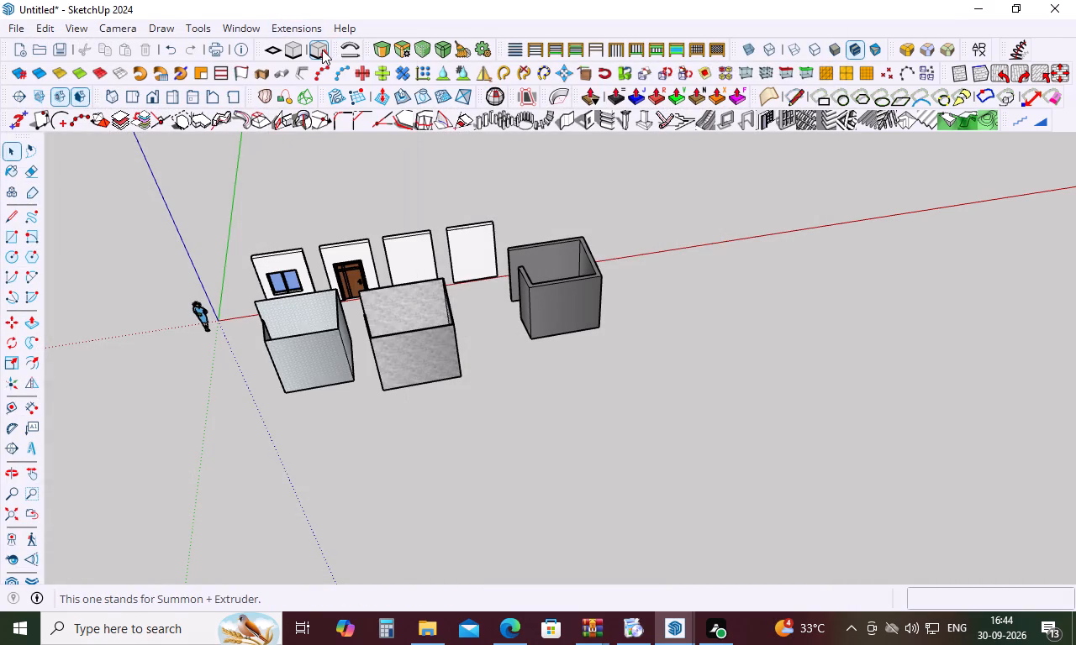
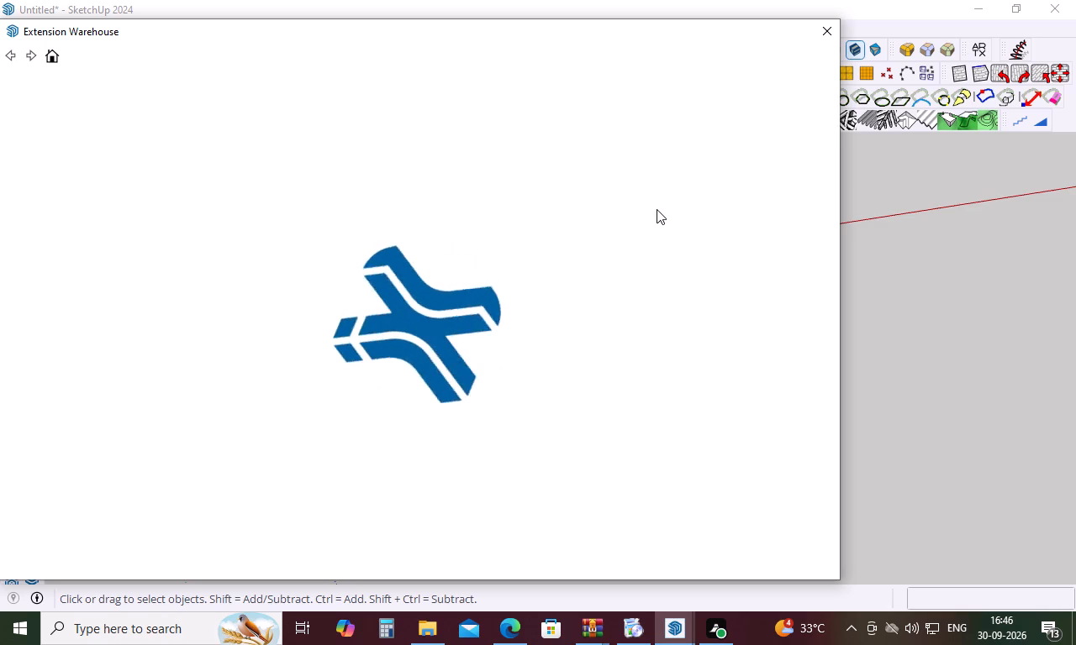
Reopen the Extension Warehouse and search all categories for "maj stair".
{"action": "left_click", "coordinate": [819, 30]}
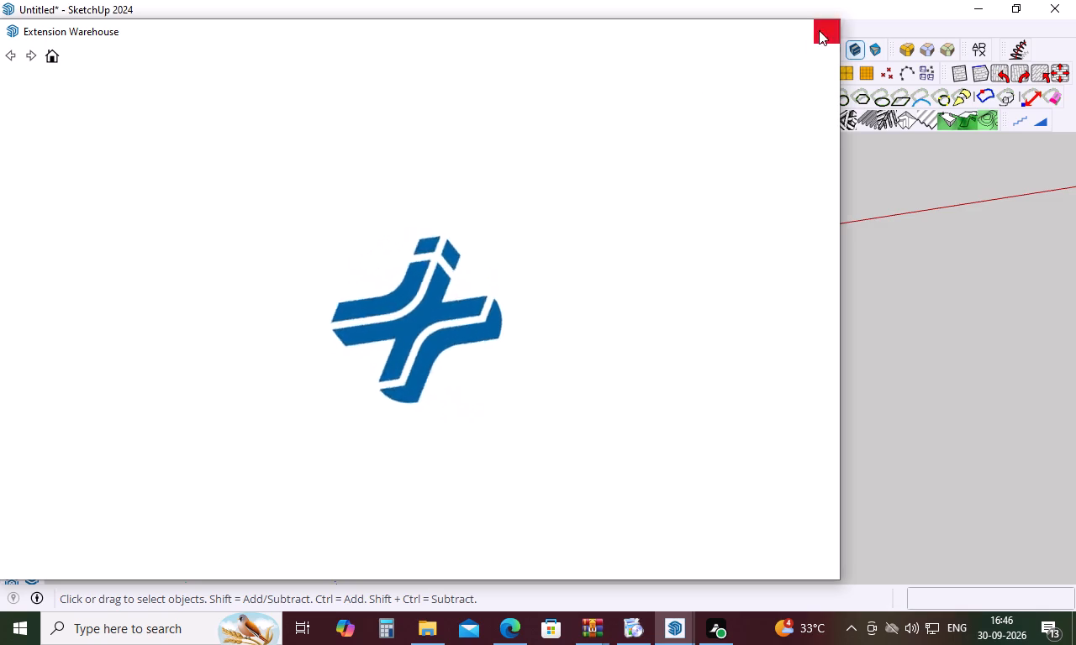
{"action": "left_click", "coordinate": [298, 26]}
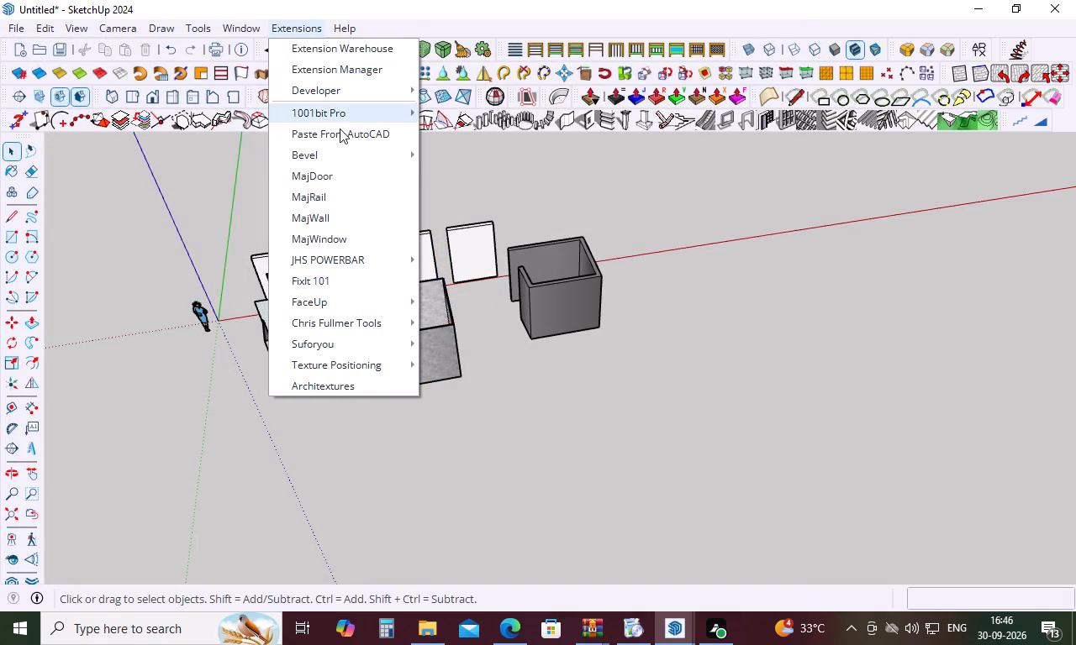
{"action": "left_click", "coordinate": [359, 50]}
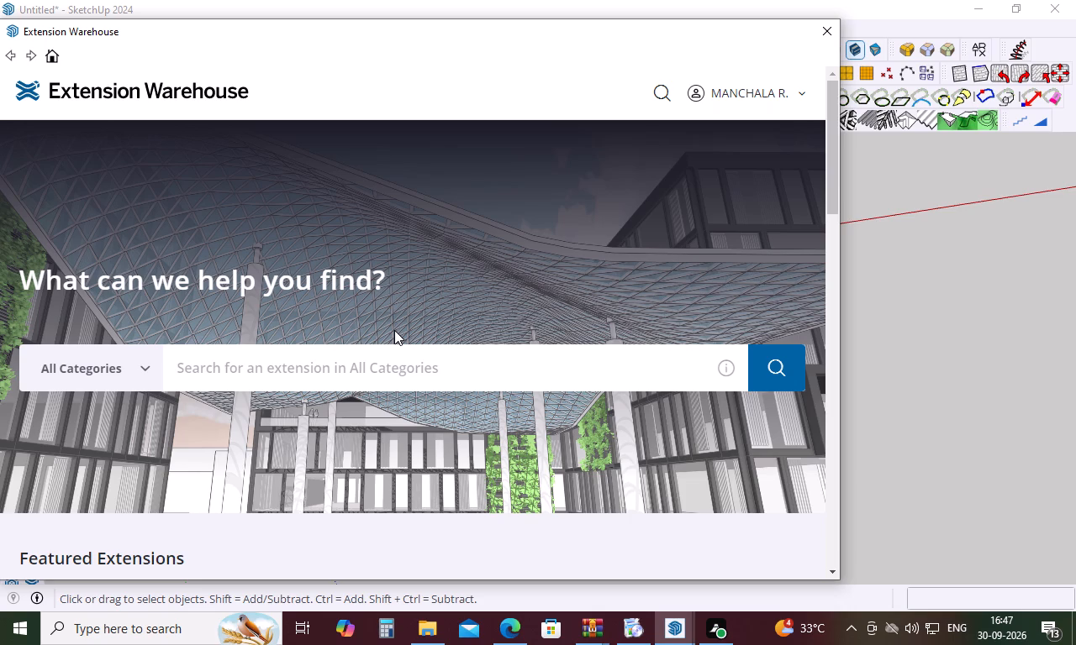
{"action": "left_click", "coordinate": [398, 371]}
{"action": "type", "text": "maj"}
{"action": "key", "text": "space"}
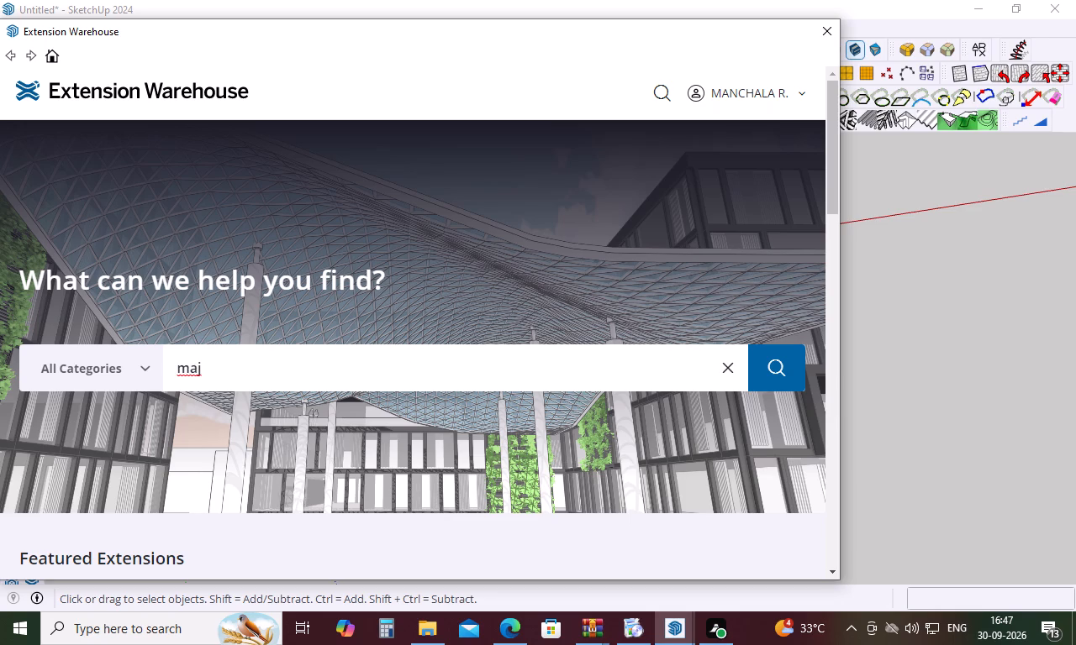
{"action": "type", "text": "stair"}
{"action": "left_click", "coordinate": [778, 384]}
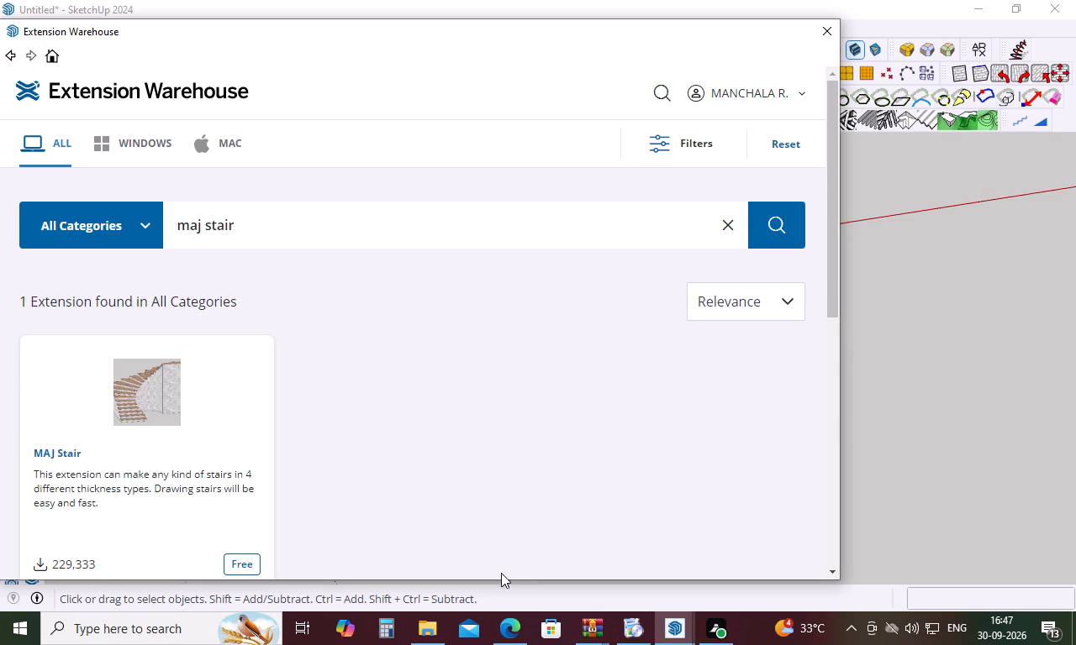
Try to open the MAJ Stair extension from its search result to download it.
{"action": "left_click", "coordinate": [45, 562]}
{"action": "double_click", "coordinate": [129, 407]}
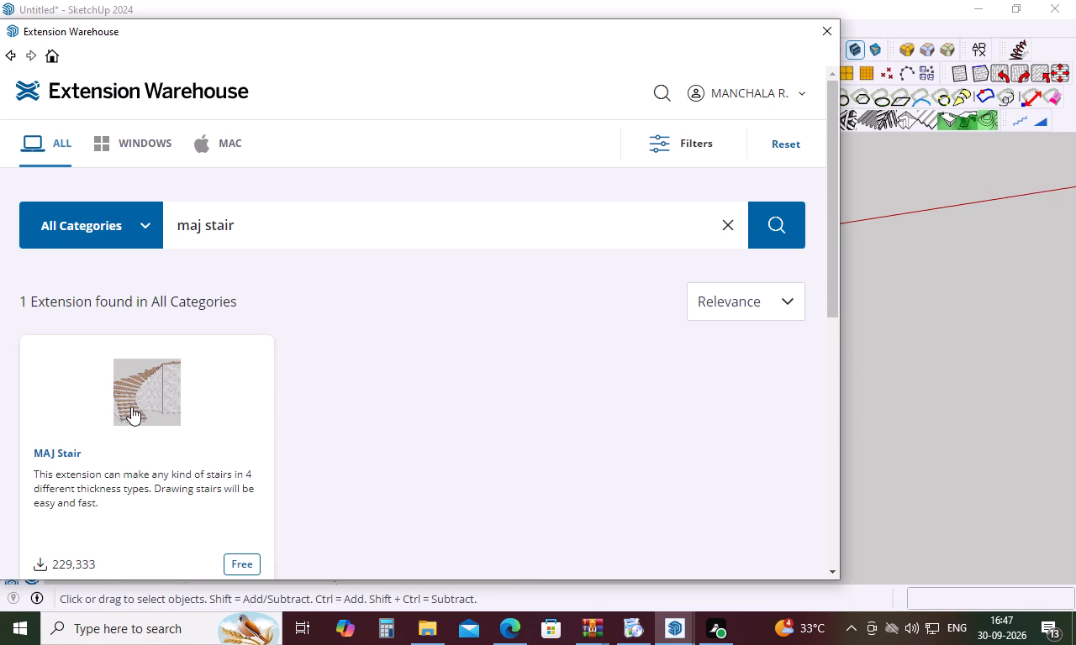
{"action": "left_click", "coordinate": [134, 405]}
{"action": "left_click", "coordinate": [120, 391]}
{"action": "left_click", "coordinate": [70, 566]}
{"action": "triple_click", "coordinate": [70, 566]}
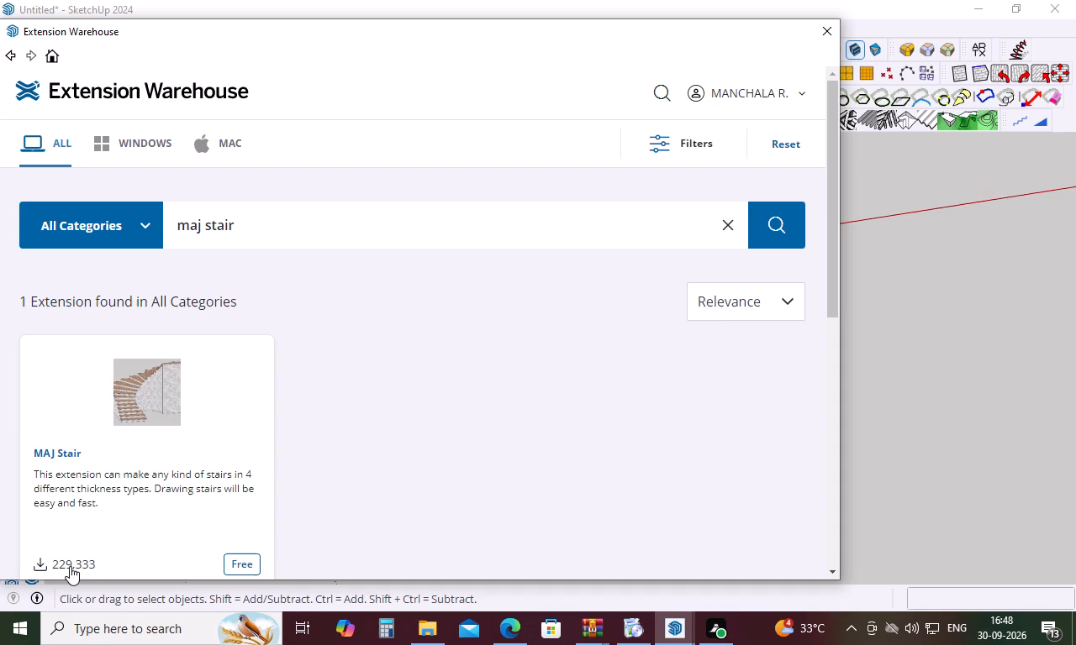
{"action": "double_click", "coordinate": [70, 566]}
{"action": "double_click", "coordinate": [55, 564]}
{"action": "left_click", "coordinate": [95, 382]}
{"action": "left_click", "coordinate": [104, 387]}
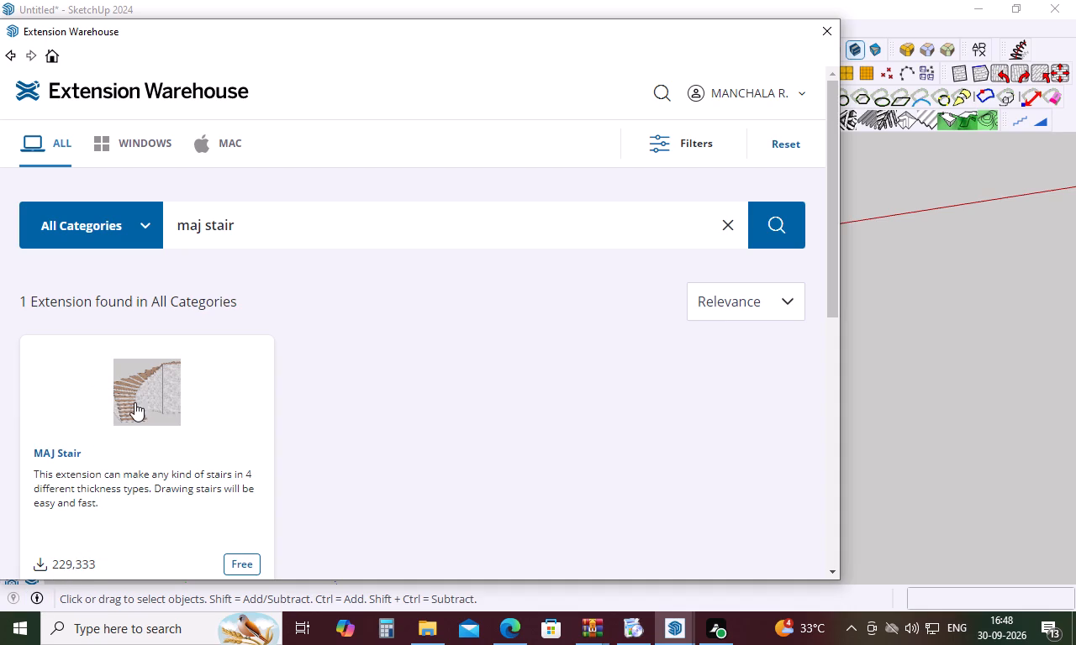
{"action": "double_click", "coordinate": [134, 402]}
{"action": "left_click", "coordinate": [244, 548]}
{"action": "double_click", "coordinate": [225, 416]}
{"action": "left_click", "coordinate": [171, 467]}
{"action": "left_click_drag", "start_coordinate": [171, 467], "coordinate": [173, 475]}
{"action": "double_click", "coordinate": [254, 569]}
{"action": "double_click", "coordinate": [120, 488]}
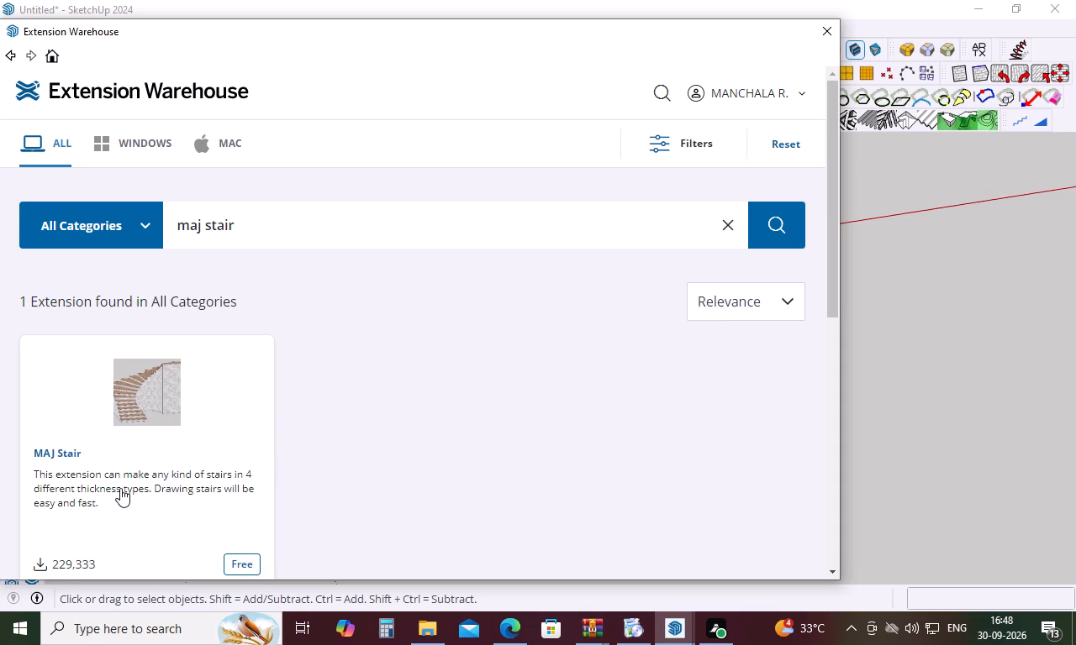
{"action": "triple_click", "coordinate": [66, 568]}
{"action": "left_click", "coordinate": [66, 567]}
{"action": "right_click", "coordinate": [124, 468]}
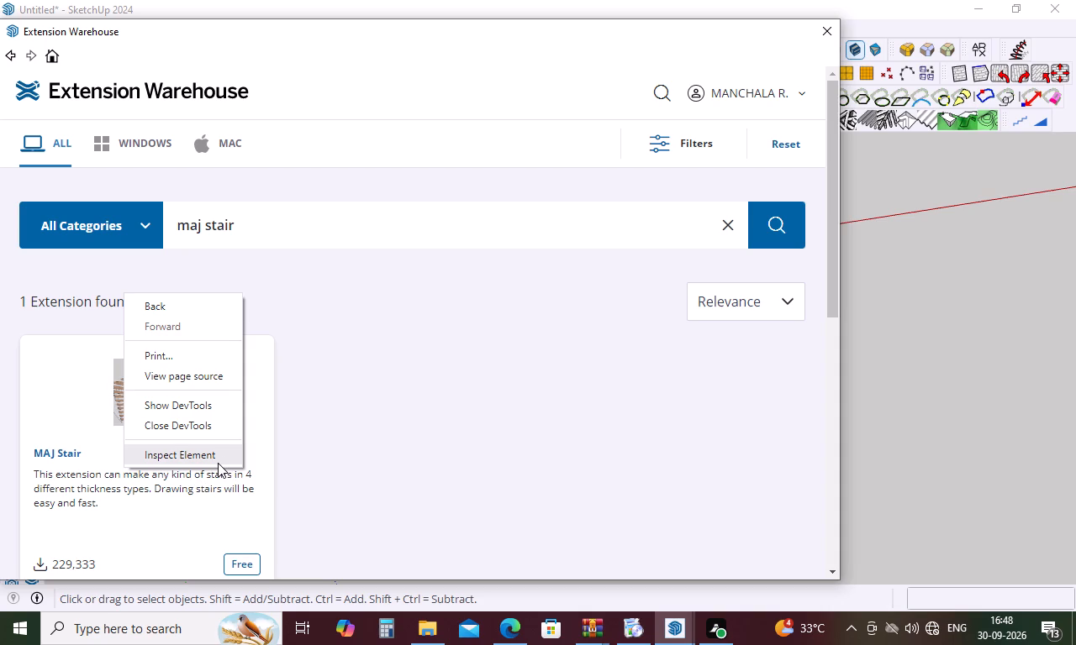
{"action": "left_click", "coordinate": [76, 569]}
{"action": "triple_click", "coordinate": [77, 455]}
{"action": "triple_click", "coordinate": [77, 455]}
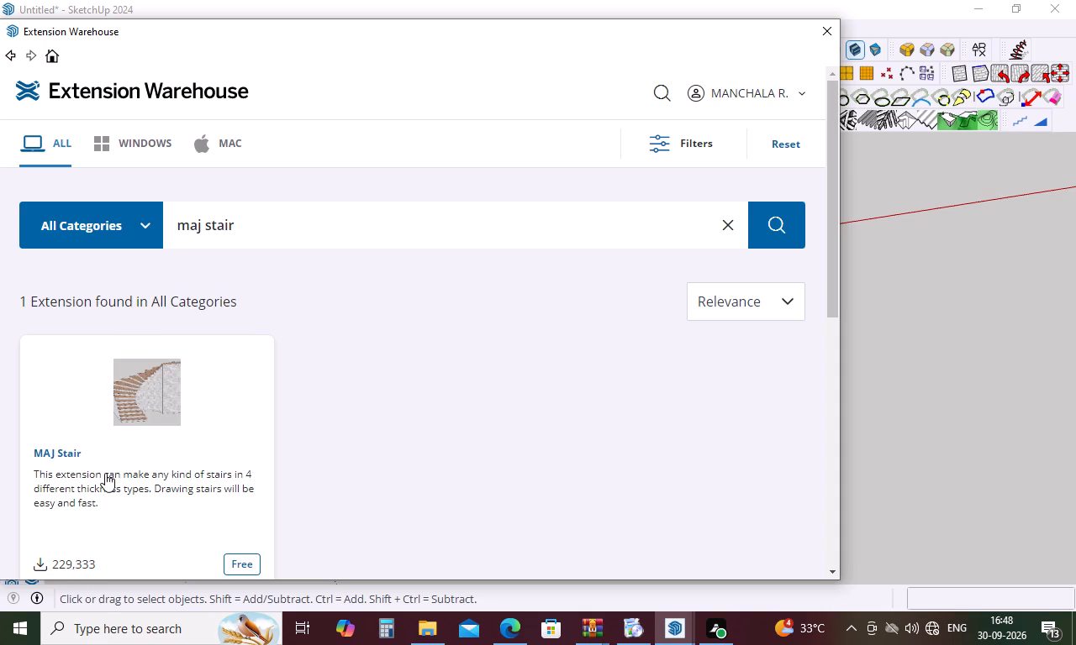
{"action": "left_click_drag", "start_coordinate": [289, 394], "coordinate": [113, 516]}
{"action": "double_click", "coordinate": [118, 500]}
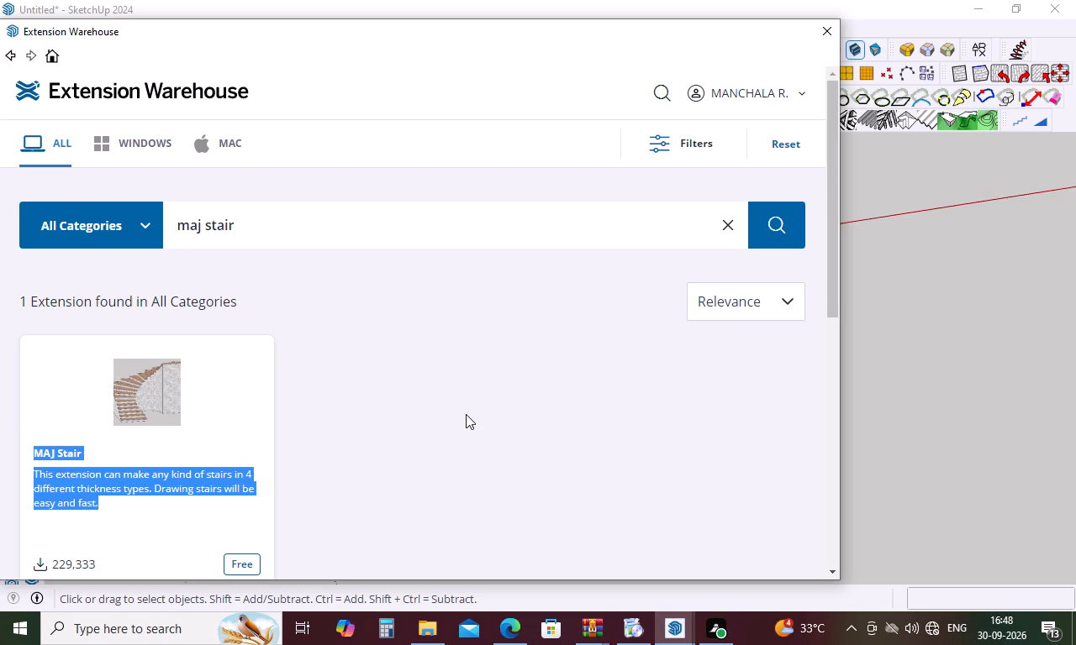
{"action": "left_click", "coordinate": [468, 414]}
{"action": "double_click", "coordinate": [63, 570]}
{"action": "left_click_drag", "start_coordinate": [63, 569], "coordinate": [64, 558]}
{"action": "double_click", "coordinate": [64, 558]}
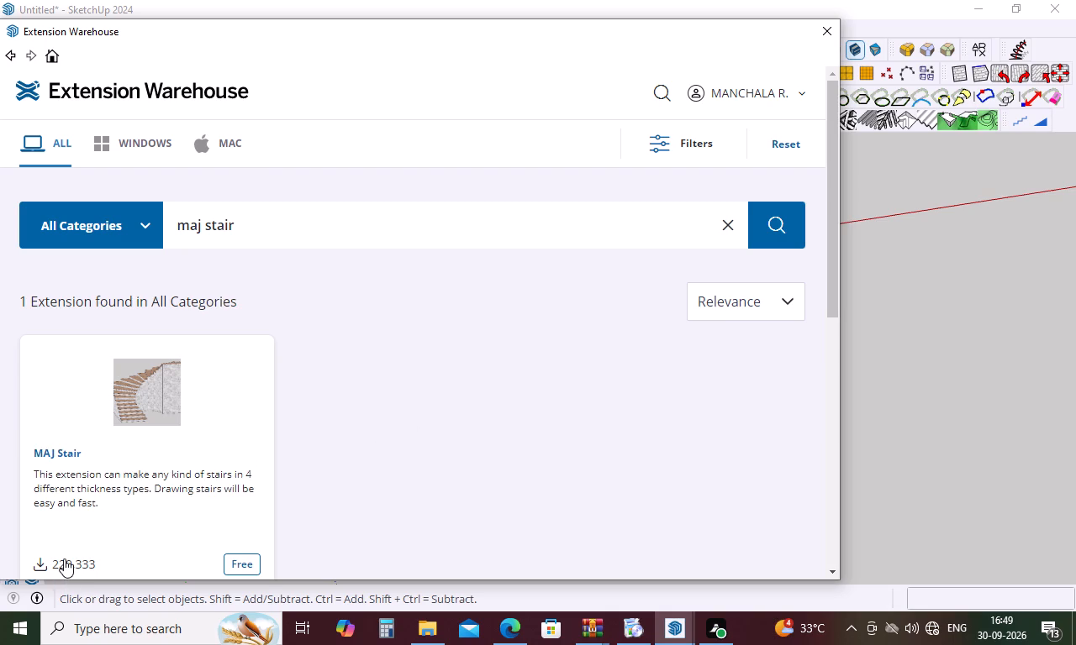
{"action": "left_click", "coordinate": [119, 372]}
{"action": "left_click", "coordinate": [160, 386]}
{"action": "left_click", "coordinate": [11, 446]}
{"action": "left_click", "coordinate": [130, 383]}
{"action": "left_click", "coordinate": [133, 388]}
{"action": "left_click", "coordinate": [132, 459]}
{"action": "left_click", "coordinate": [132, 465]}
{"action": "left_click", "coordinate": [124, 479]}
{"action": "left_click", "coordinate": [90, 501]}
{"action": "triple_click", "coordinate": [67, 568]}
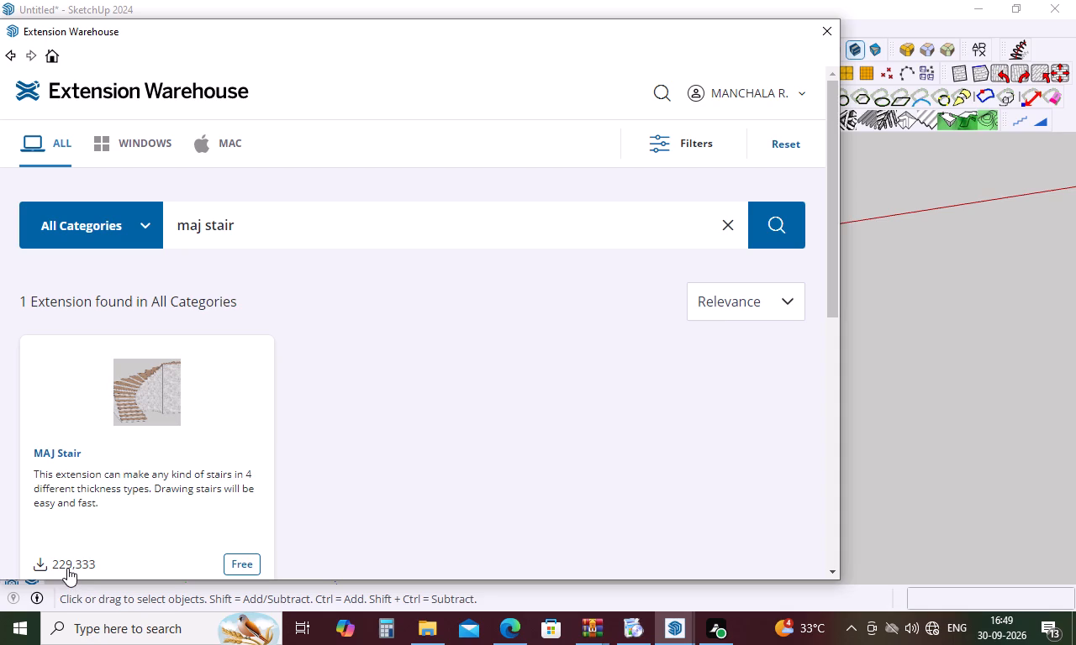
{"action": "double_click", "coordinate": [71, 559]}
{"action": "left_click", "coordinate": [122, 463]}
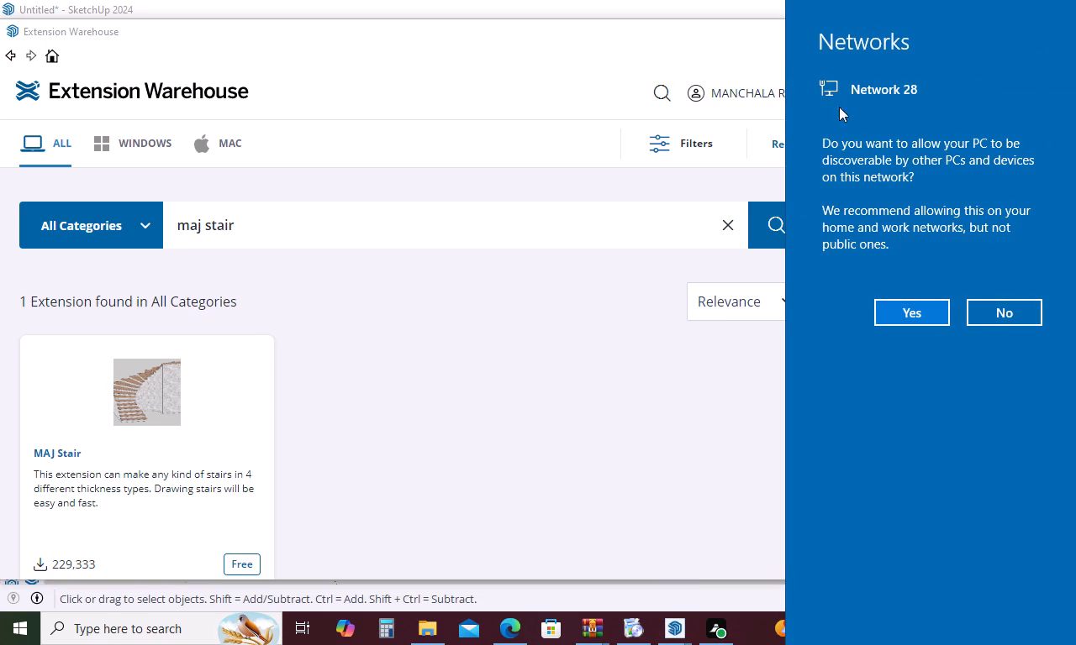
Allow the PC to be discoverable by other devices on Network 28.
{"action": "left_click", "coordinate": [889, 317]}
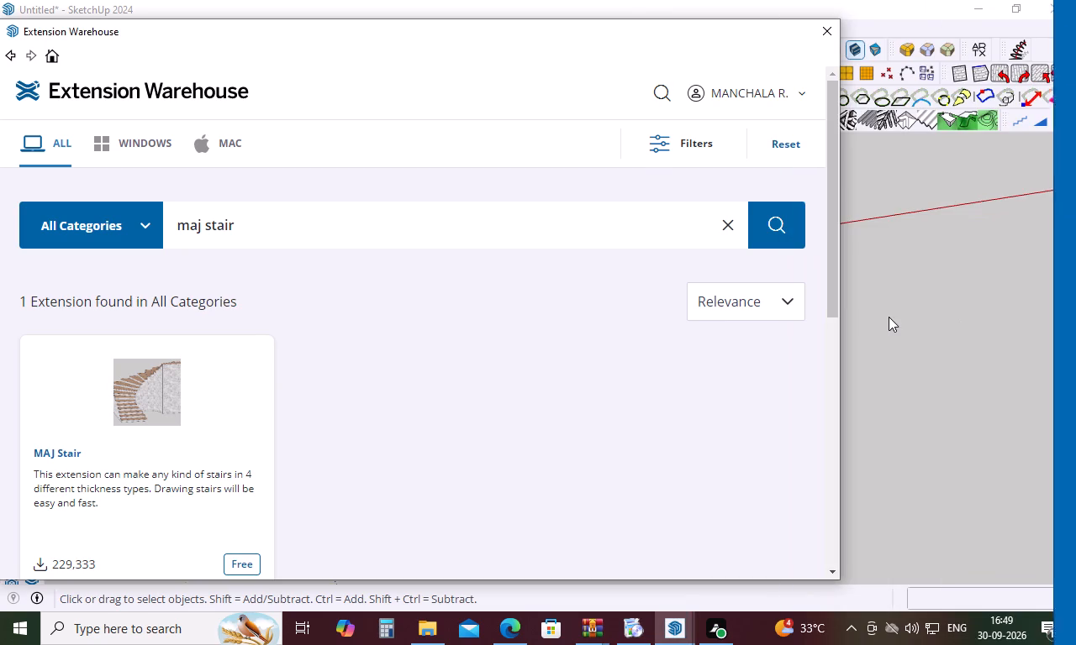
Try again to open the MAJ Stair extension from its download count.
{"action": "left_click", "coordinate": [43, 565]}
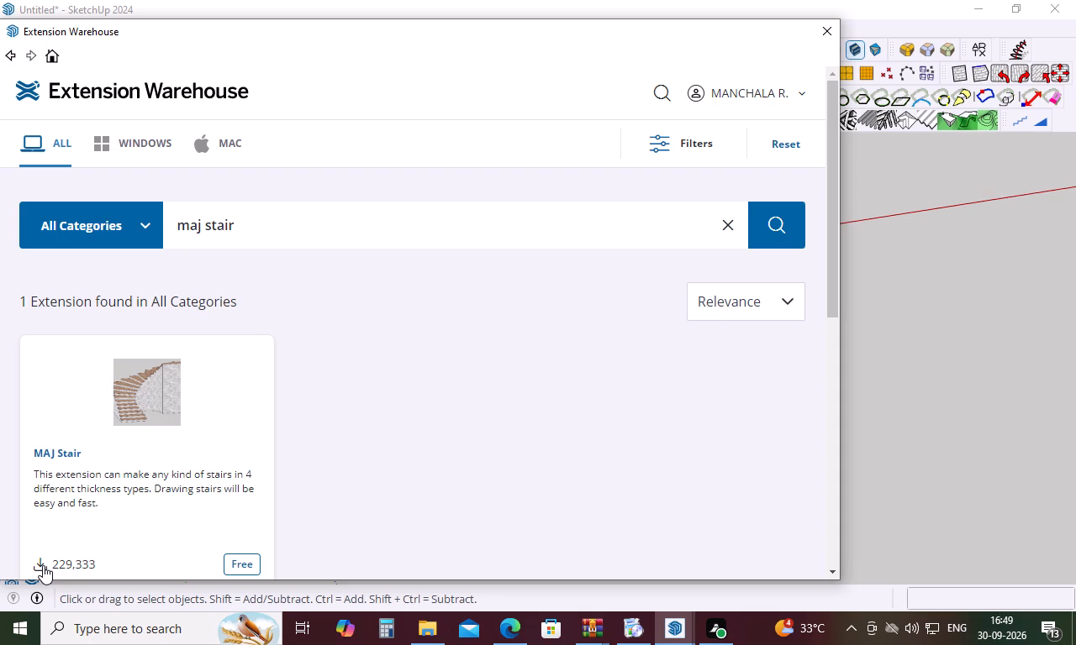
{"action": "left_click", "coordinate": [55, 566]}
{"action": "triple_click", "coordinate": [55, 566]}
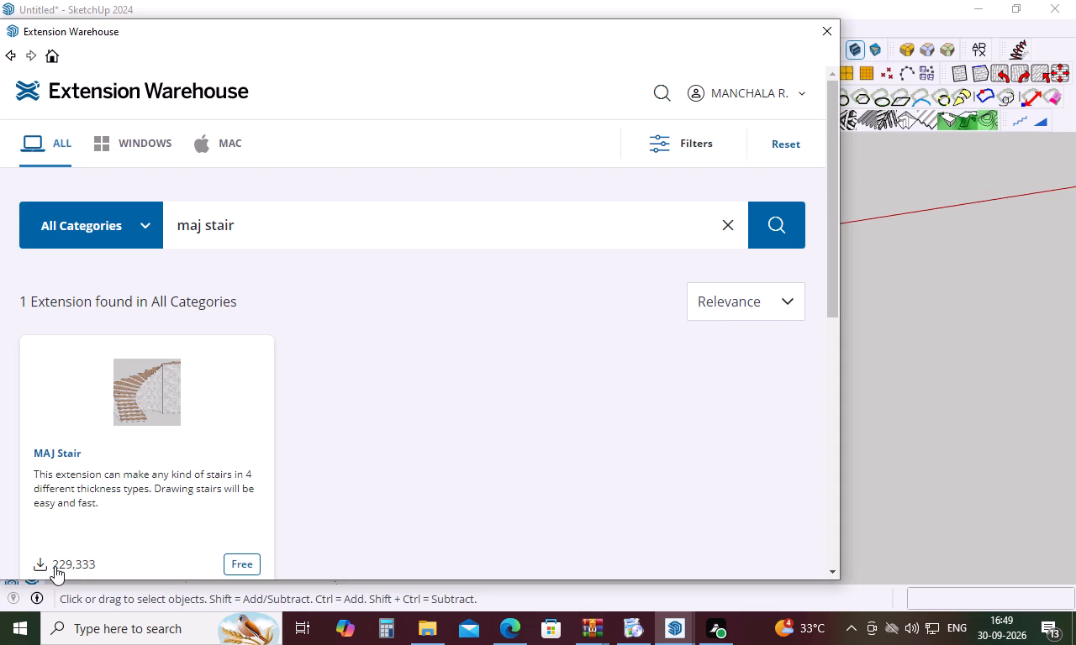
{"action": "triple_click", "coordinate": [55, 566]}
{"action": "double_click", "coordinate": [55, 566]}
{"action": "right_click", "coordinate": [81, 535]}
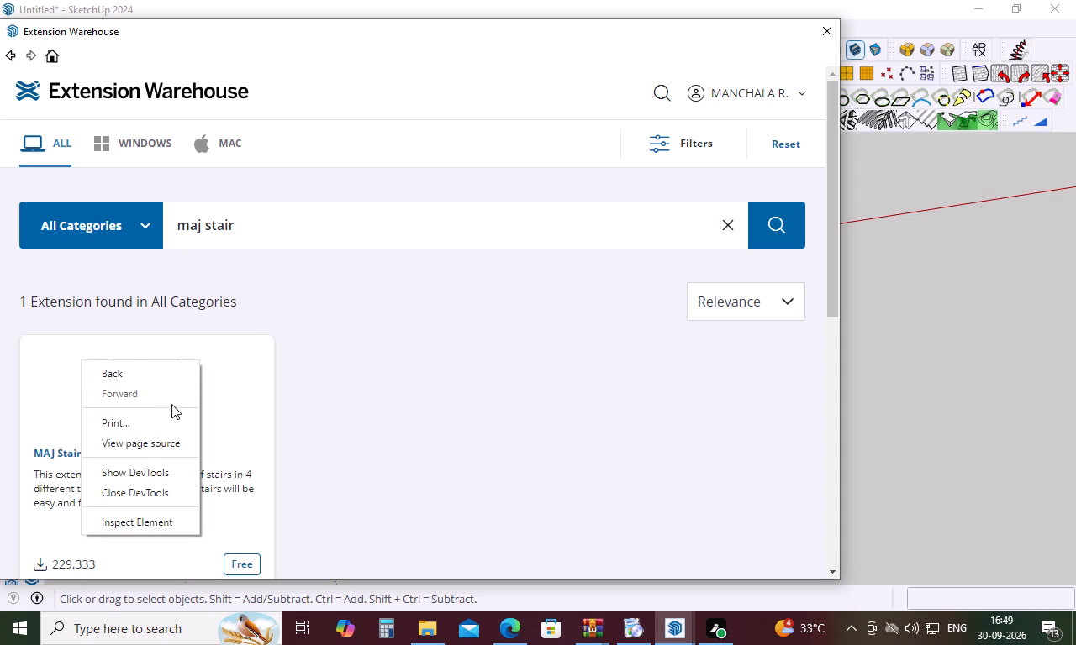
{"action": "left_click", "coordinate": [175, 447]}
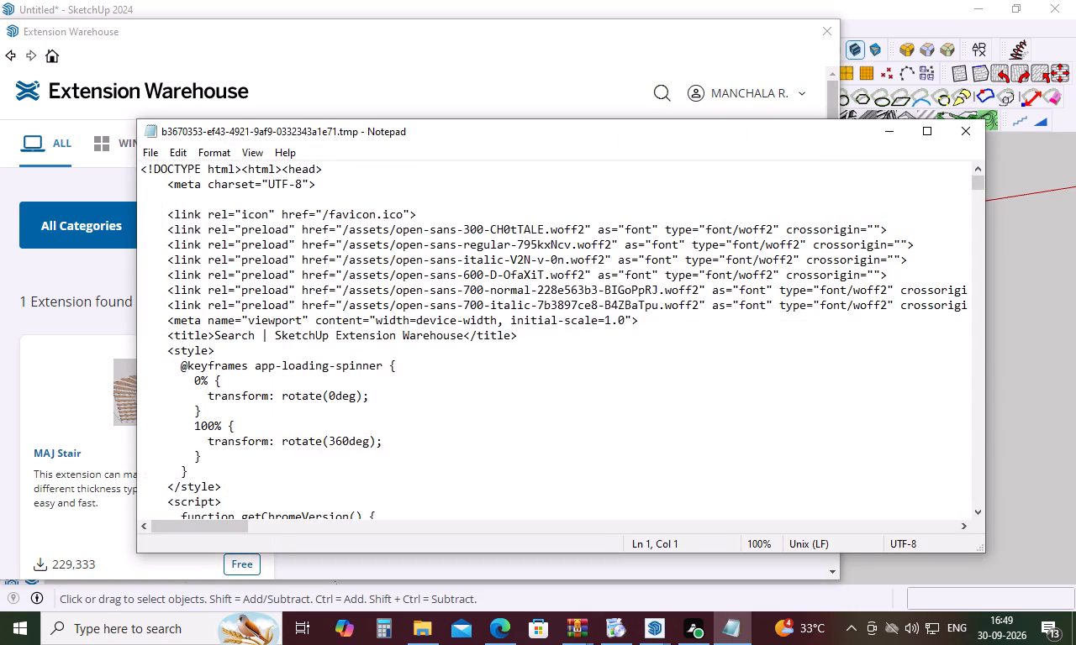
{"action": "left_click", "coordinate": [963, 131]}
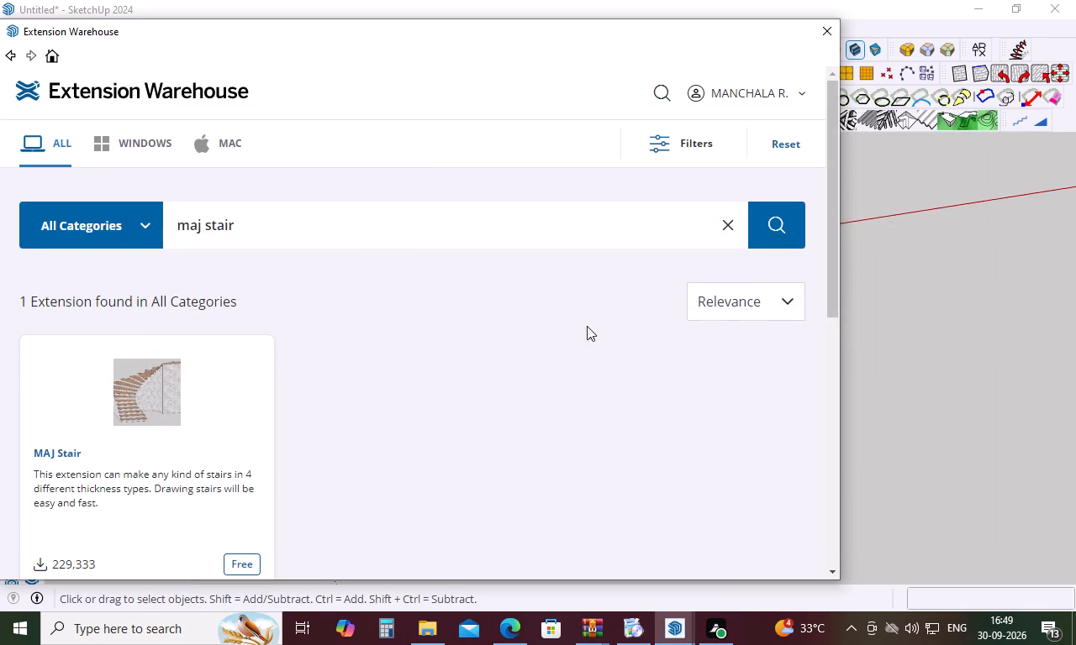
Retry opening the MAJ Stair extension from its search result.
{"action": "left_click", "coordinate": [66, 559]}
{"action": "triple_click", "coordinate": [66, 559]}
Clear the search text and search the Extension Warehouse for "maj stair" again.
{"action": "left_click", "coordinate": [728, 228]}
{"action": "type", "text": "ma"}
{"action": "type", "text": "j stair"}
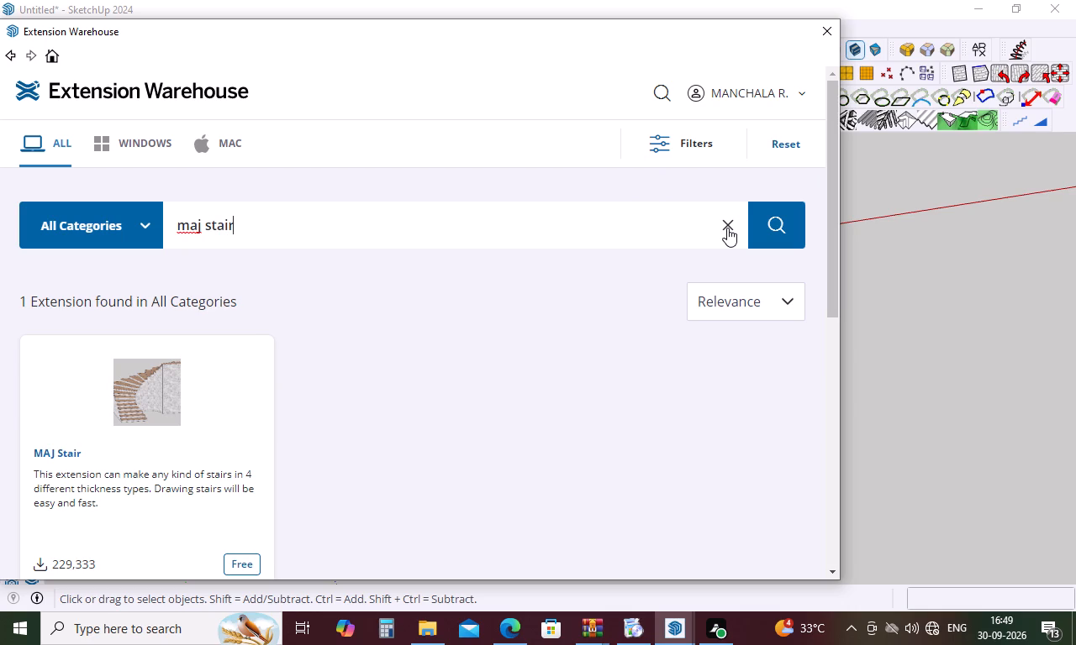
{"action": "left_click", "coordinate": [784, 214]}
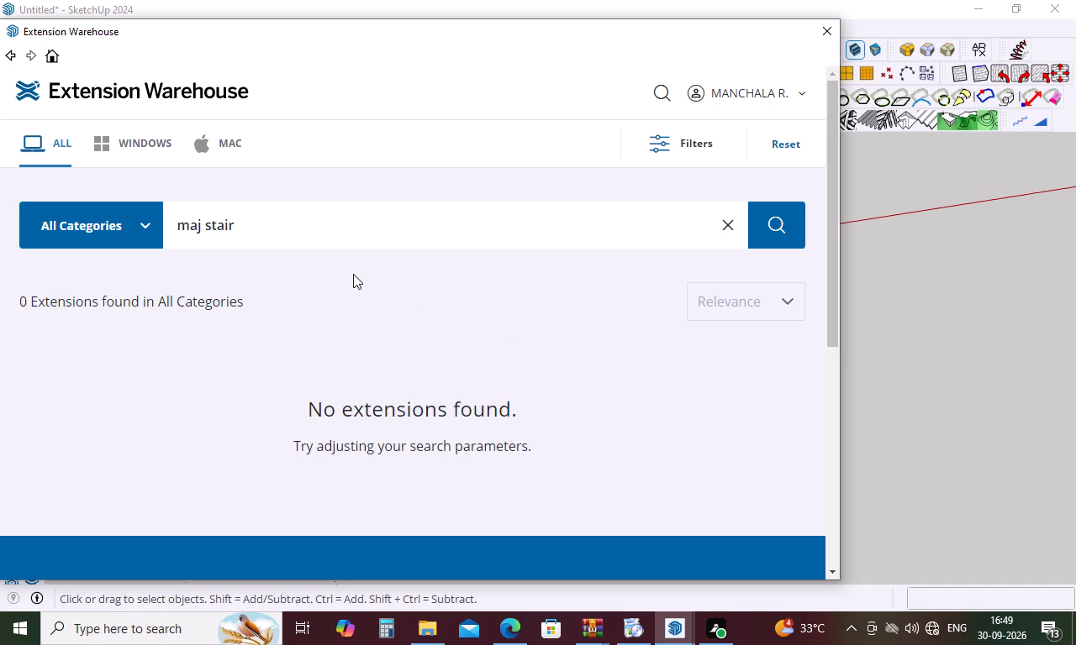
{"action": "left_click", "coordinate": [769, 228]}
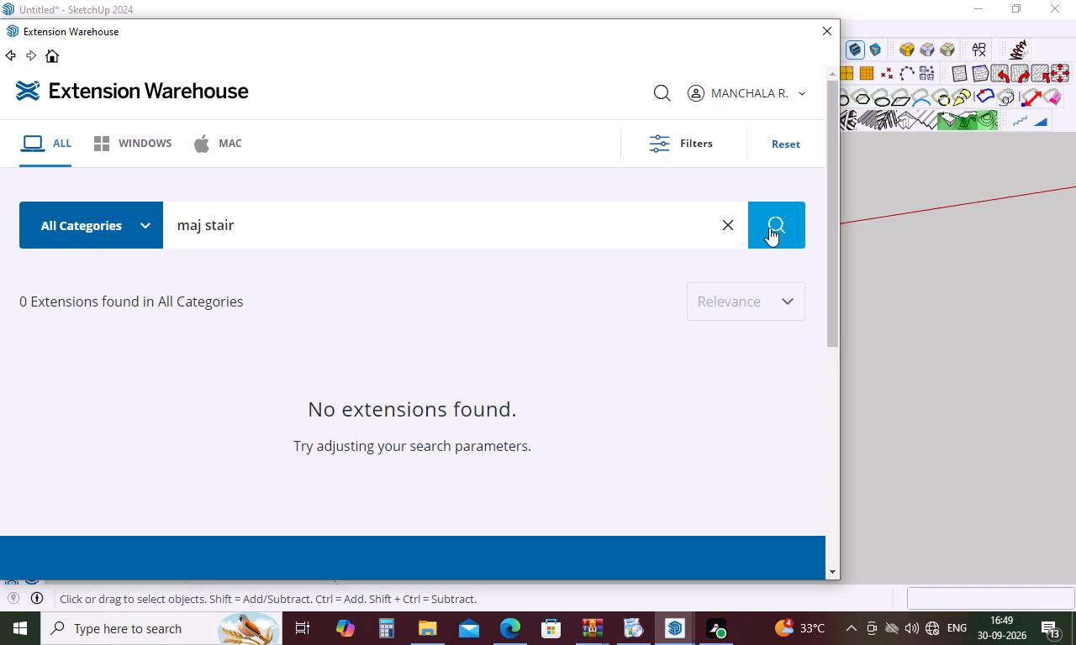
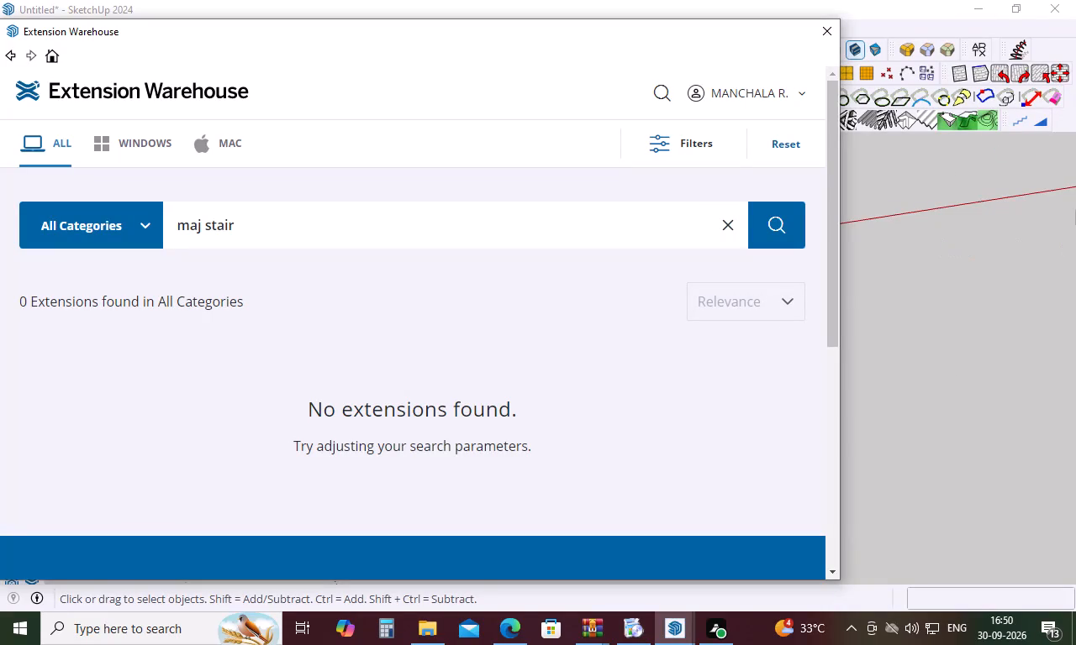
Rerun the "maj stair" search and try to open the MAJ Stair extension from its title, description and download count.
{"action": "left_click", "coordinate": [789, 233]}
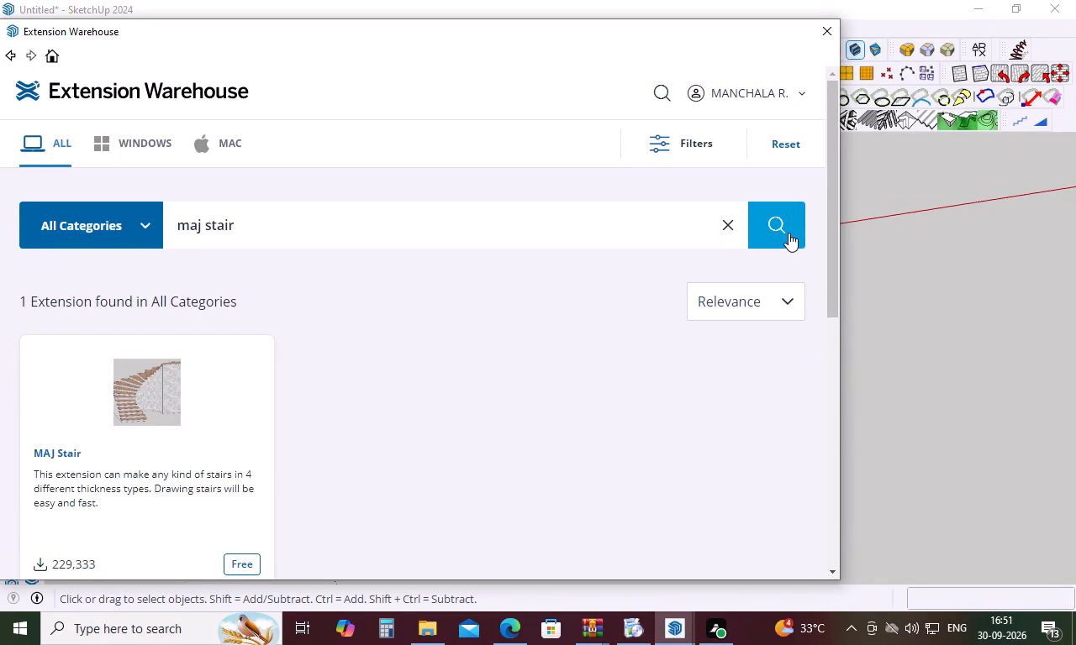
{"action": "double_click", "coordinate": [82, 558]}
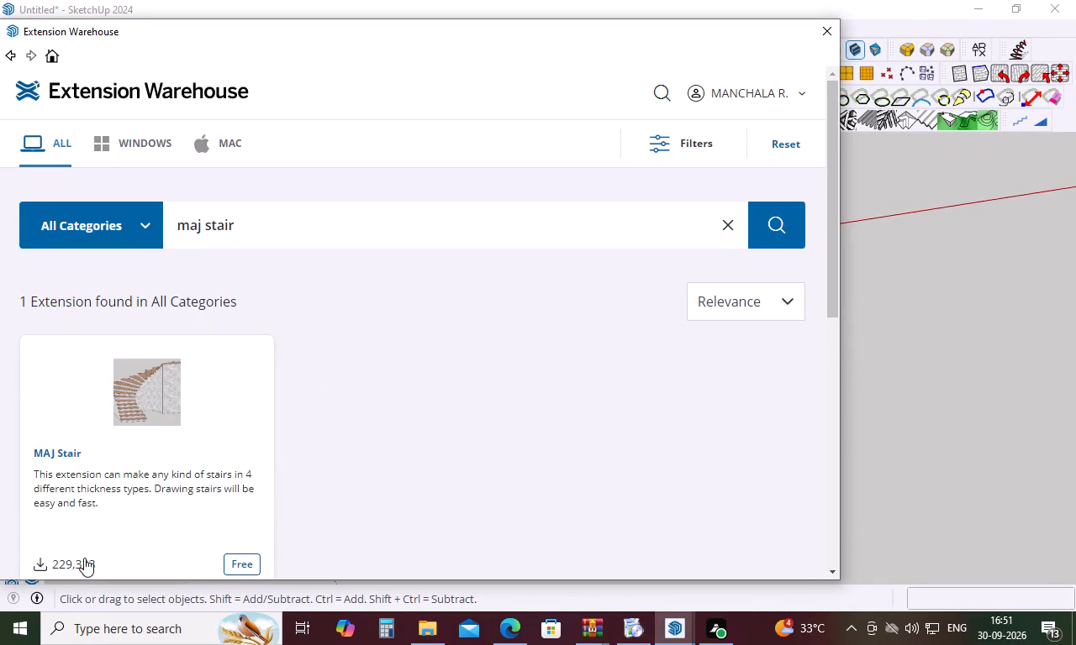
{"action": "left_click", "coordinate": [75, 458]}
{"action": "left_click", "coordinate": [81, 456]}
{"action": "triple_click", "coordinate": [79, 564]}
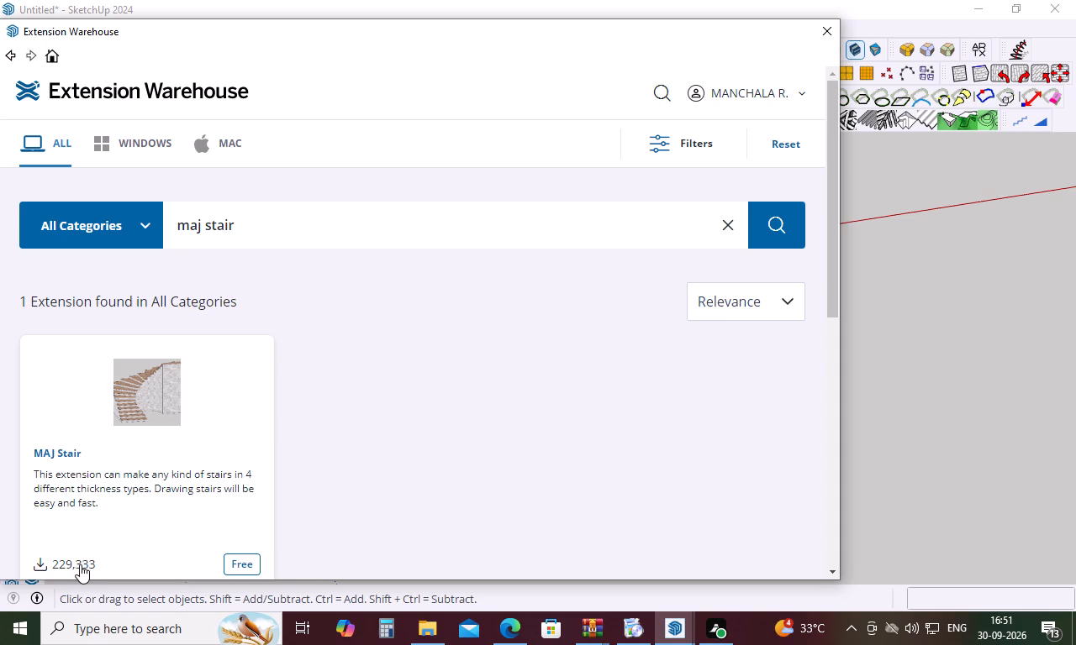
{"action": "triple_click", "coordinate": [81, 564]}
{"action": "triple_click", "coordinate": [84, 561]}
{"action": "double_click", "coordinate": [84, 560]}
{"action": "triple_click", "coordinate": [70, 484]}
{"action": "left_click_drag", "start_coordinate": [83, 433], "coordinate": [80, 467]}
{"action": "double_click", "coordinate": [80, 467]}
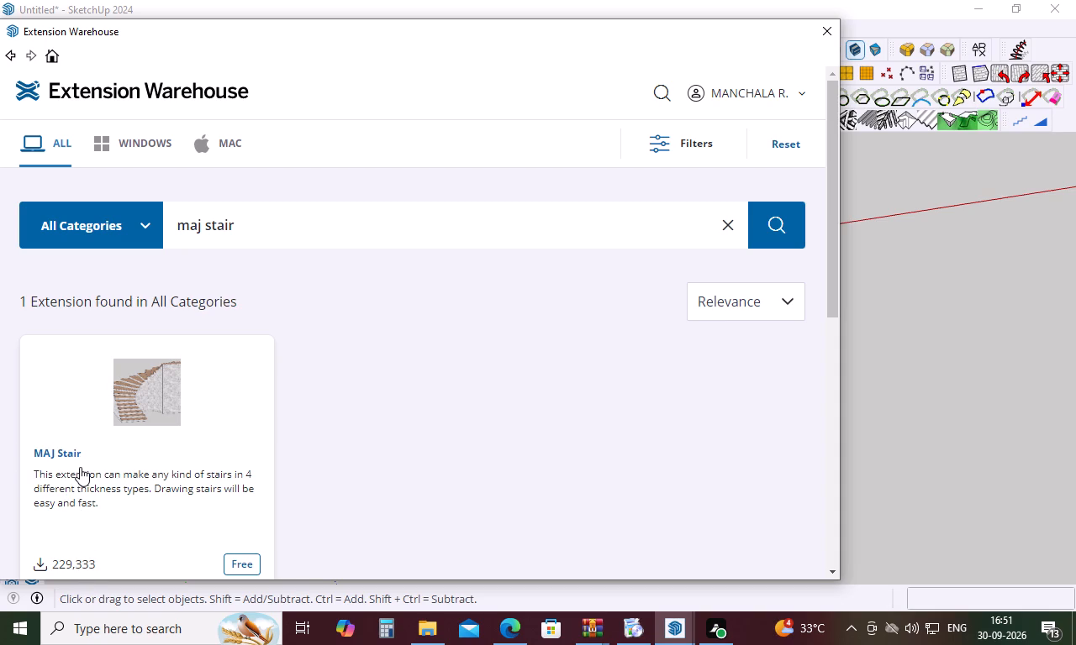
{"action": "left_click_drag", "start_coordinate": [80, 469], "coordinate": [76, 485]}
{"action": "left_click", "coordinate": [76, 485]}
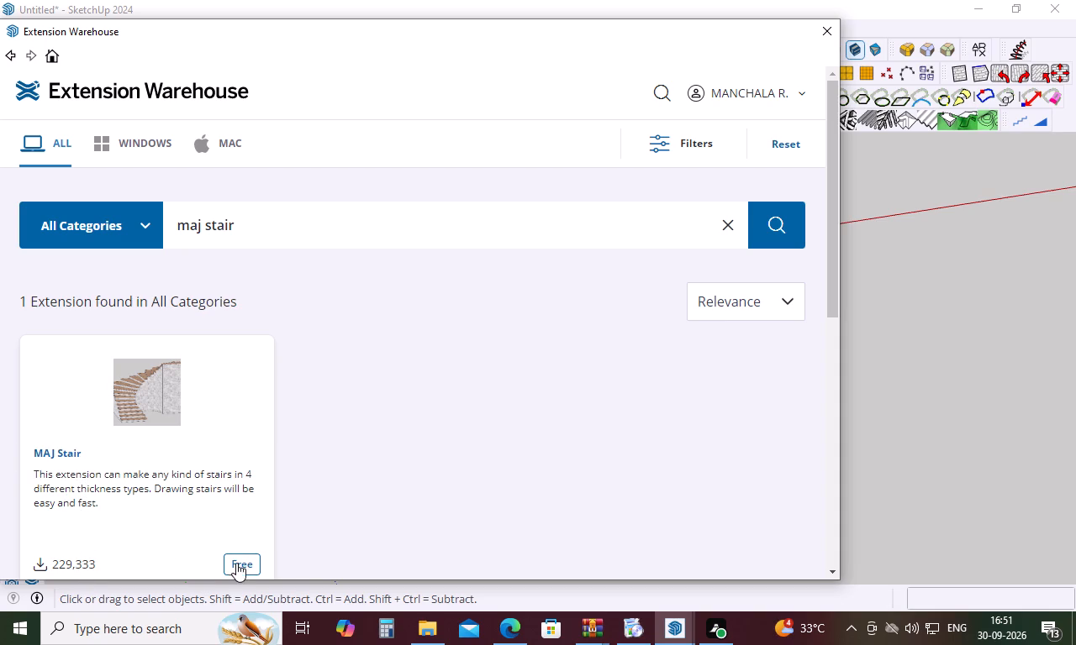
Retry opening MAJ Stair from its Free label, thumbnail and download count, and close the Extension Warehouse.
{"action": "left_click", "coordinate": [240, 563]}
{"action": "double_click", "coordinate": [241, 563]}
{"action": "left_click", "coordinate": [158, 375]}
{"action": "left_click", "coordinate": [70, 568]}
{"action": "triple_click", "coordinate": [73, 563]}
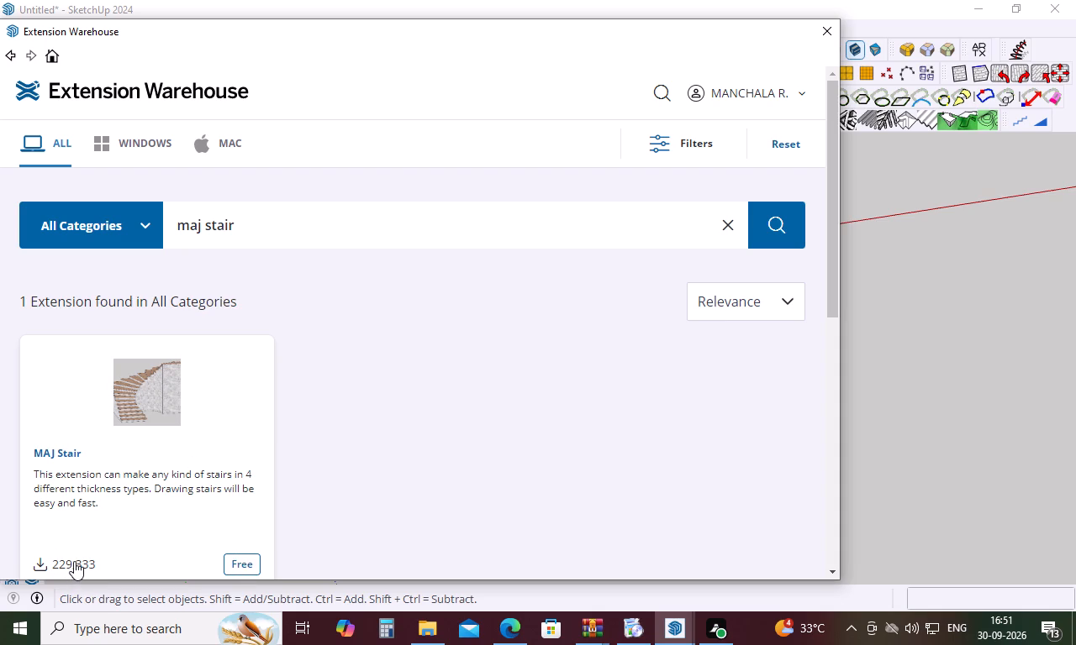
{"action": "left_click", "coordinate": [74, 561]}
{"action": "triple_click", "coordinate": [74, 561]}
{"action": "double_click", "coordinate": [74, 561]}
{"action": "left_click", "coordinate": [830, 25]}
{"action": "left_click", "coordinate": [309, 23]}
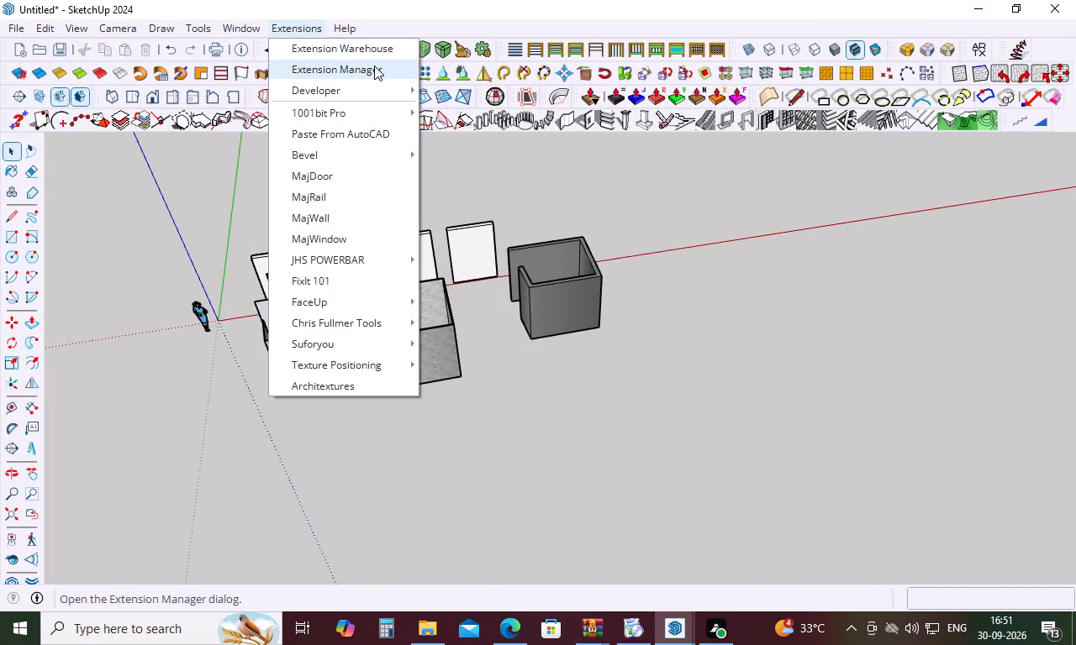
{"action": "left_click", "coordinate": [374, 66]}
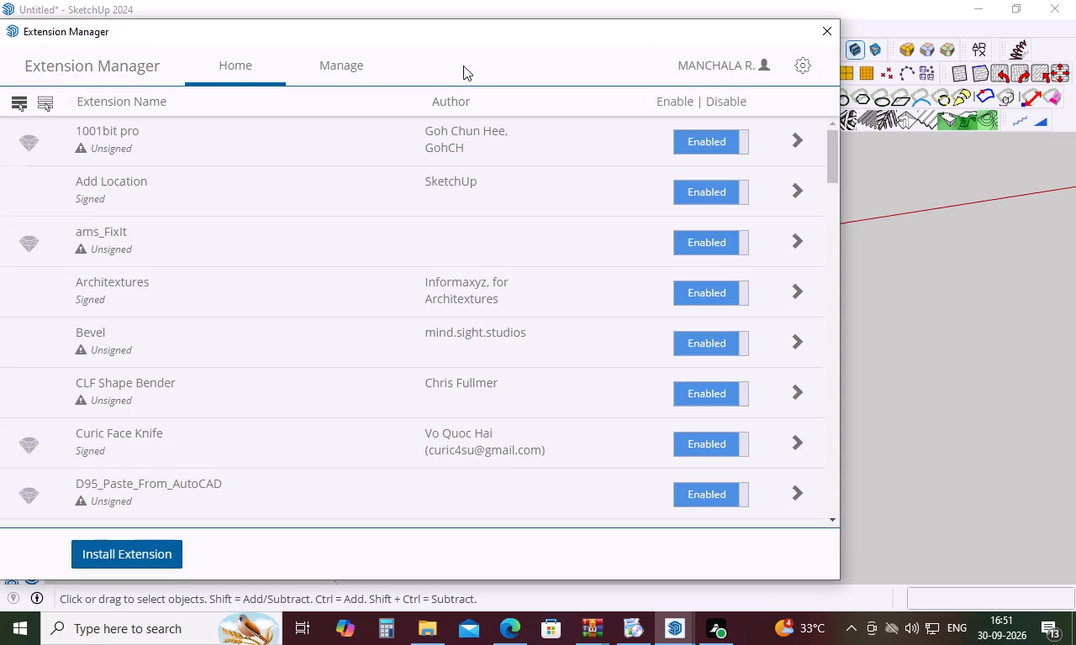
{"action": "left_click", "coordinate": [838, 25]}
Reopen the Extension Warehouse and search all categories for "maj stair".
{"action": "left_click", "coordinate": [313, 29]}
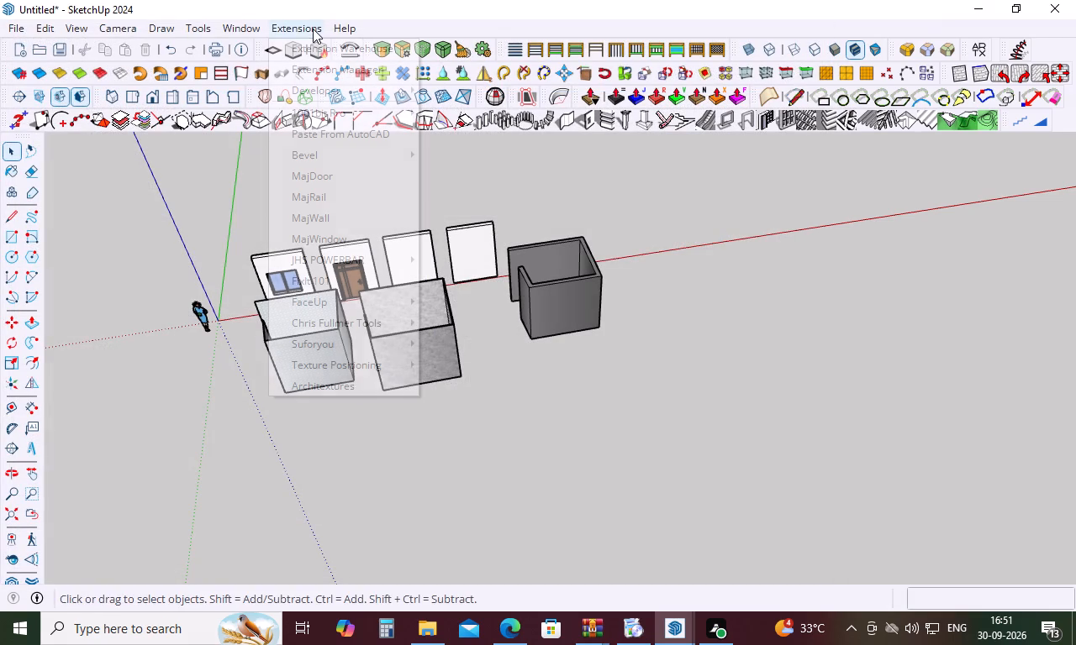
{"action": "left_click", "coordinate": [340, 50]}
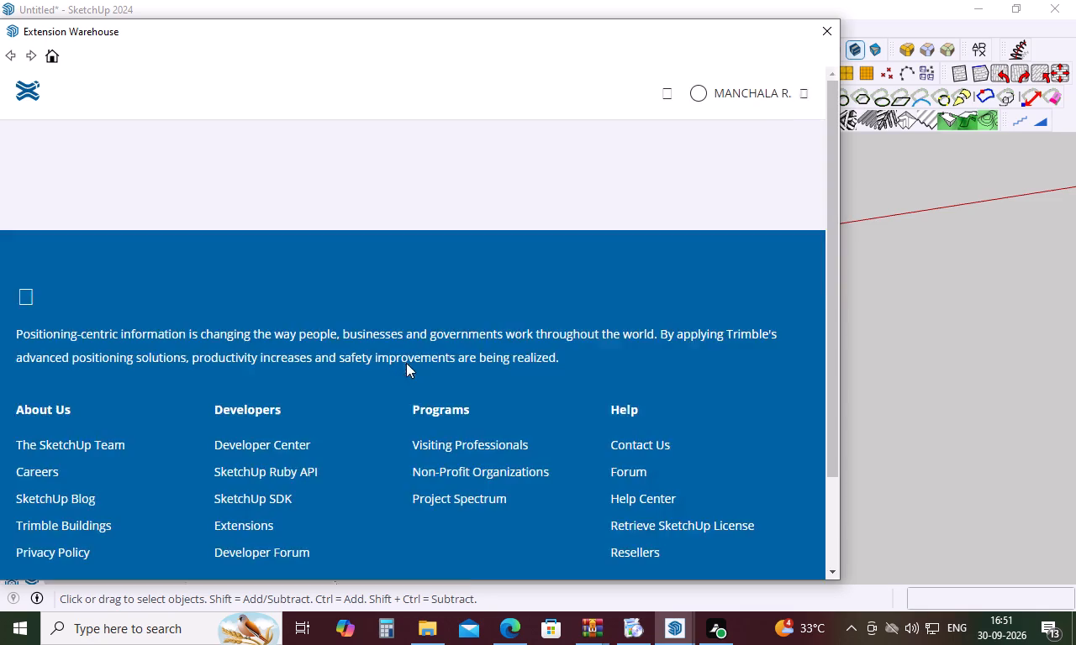
{"action": "left_click", "coordinate": [343, 369]}
{"action": "type", "text": "maj"}
{"action": "key", "text": "space"}
{"action": "type", "text": "stair"}
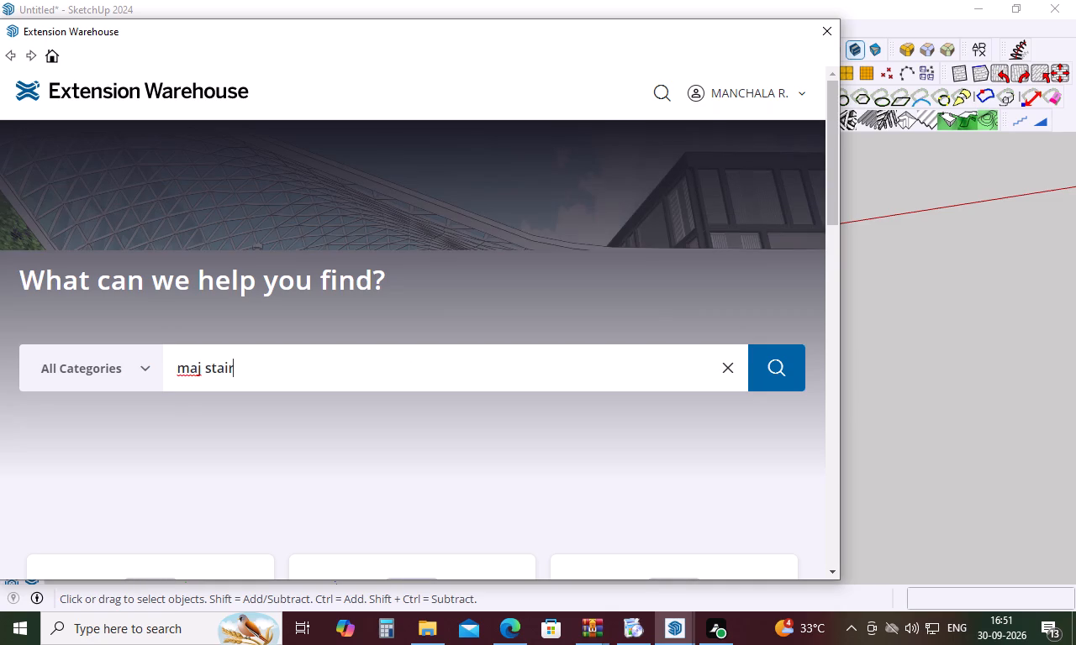
{"action": "left_click", "coordinate": [763, 364]}
{"action": "double_click", "coordinate": [763, 364]}
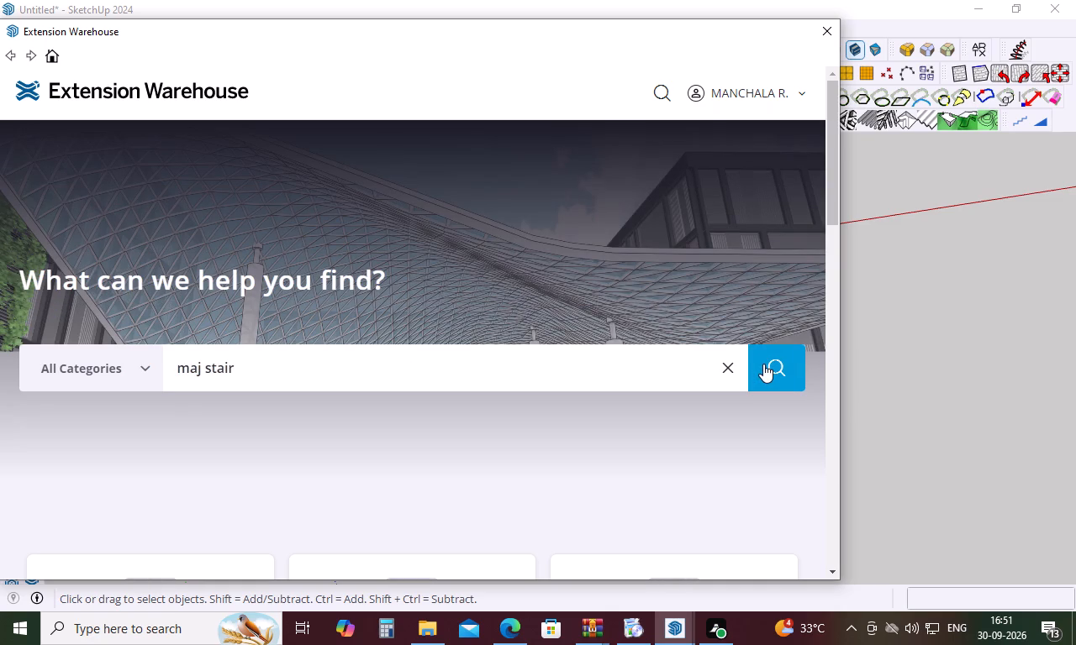
{"action": "left_click", "coordinate": [781, 370]}
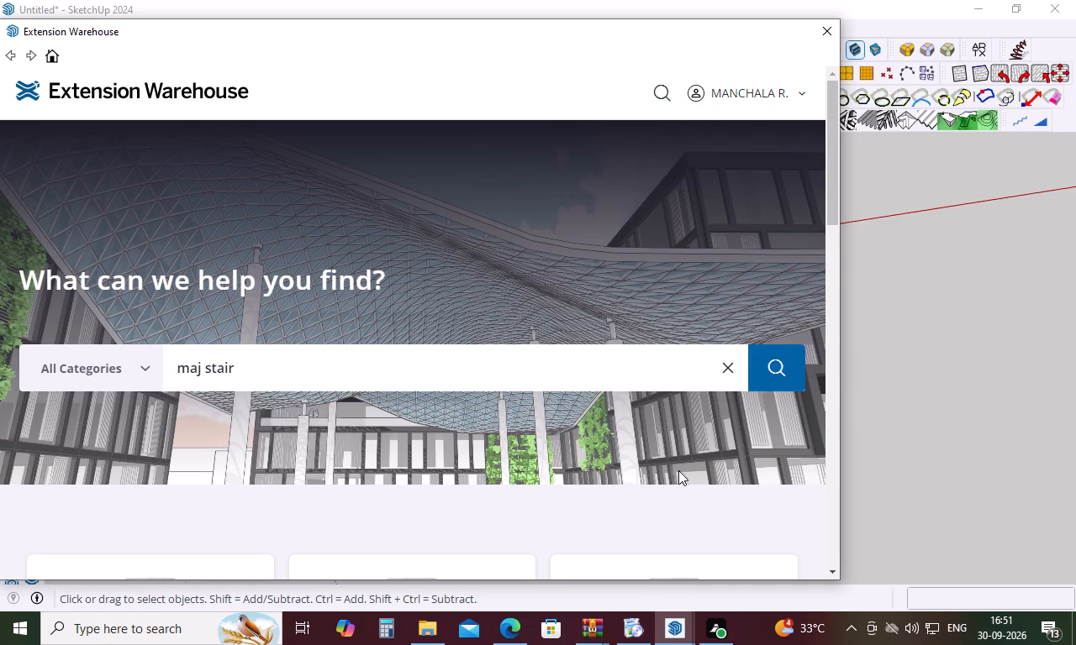
Open the MAJ Stair extension's detail page from its search result.
{"action": "scroll", "coordinate": [495, 222], "scroll_direction": "down", "scroll_amount": 4}
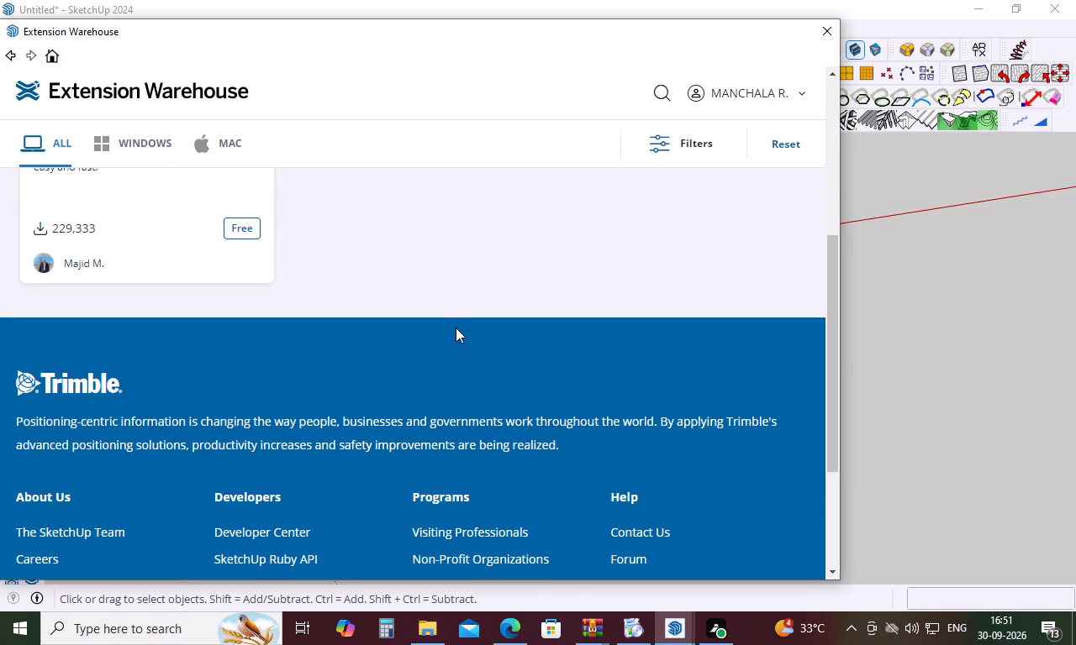
{"action": "left_click", "coordinate": [84, 229]}
{"action": "left_click", "coordinate": [66, 222]}
{"action": "scroll", "coordinate": [310, 361], "scroll_direction": "up", "scroll_amount": 2}
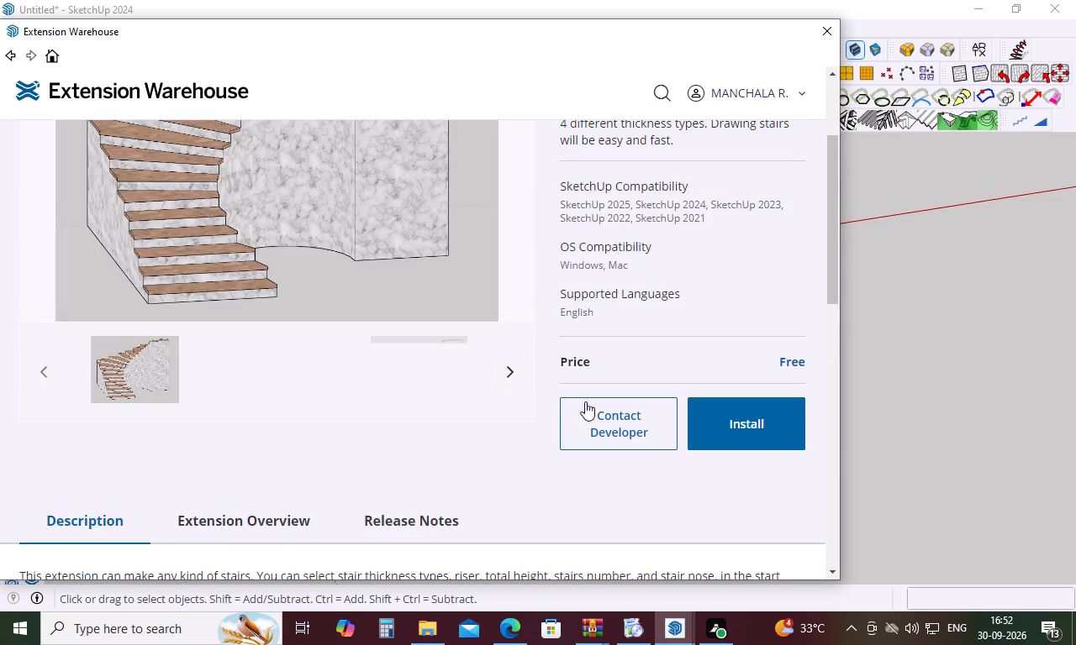
Install the MAJ Stair extension, granting it filesystem access, and close the Extension Warehouse to check the installed extensions.
{"action": "left_click", "coordinate": [770, 430]}
{"action": "left_click", "coordinate": [770, 430]}
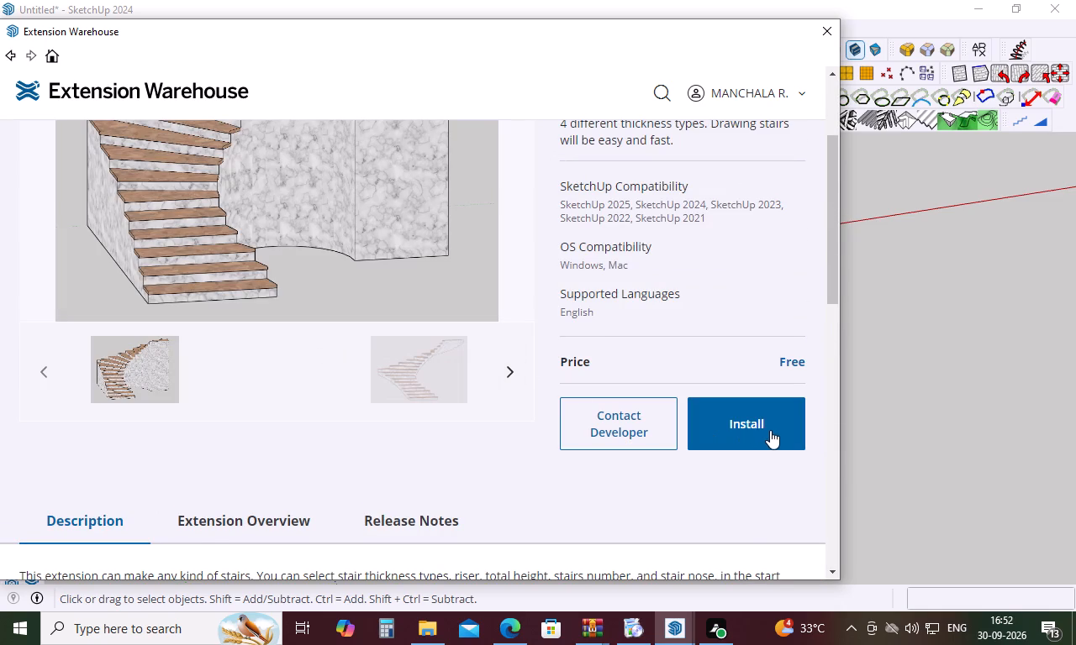
{"action": "double_click", "coordinate": [757, 430]}
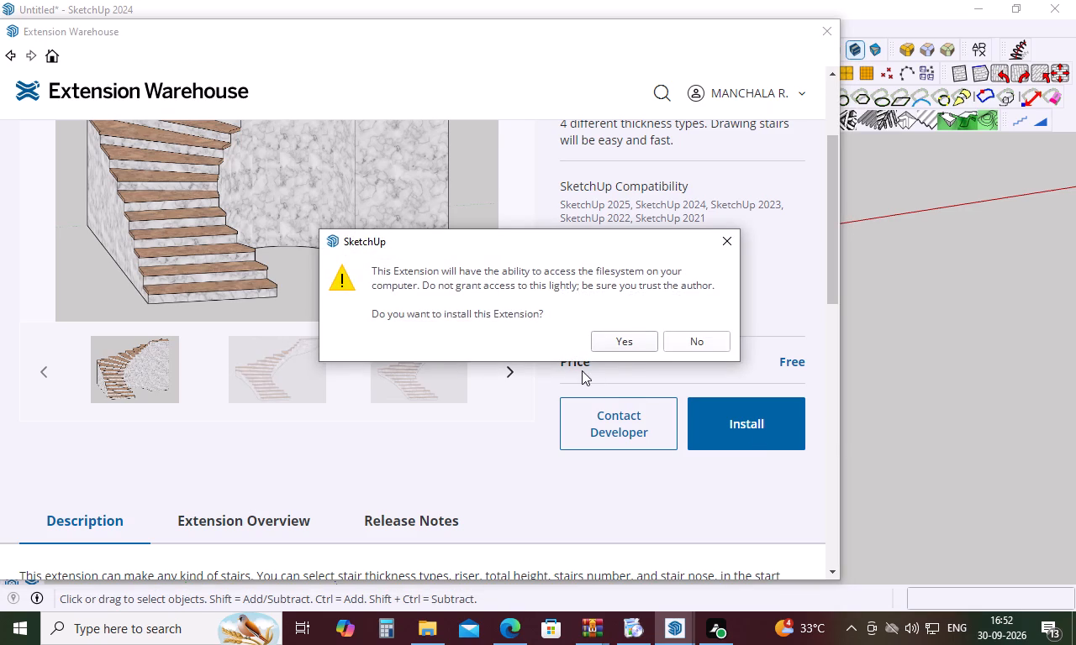
{"action": "left_click", "coordinate": [625, 332]}
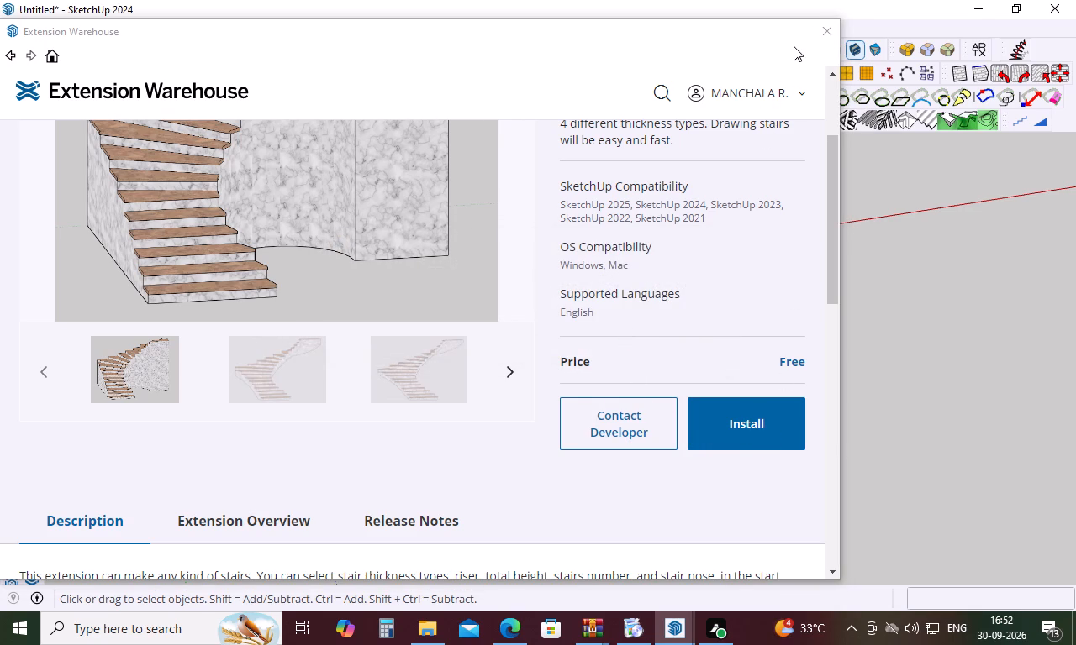
{"action": "left_click", "coordinate": [735, 420]}
{"action": "left_click", "coordinate": [735, 420]}
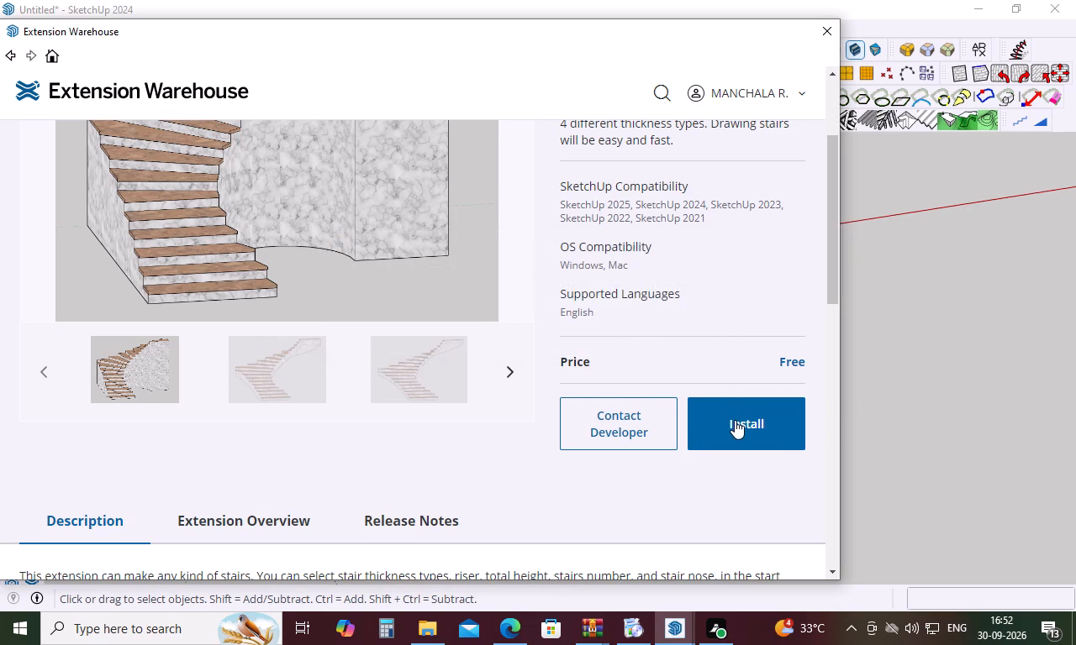
{"action": "left_click", "coordinate": [735, 420]}
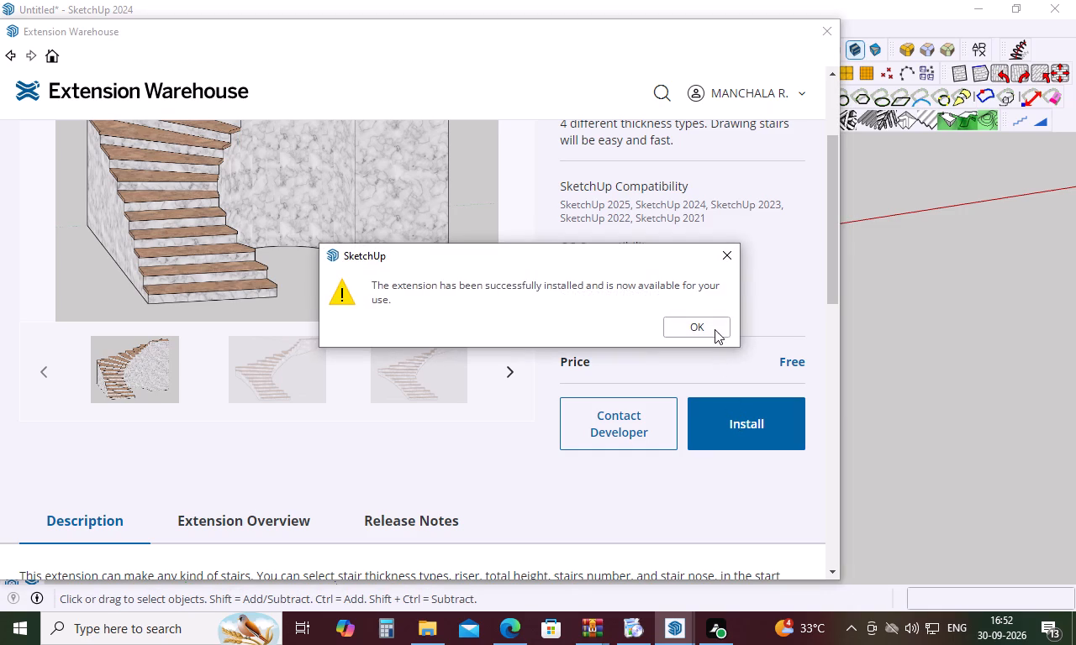
{"action": "left_click", "coordinate": [714, 321]}
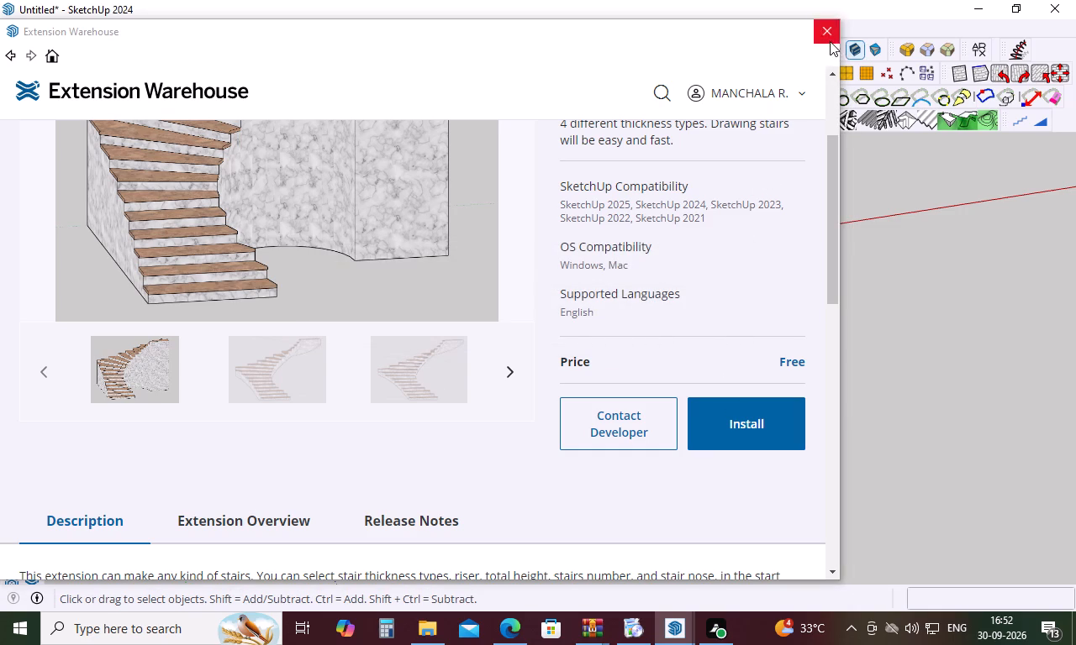
{"action": "left_click", "coordinate": [830, 41]}
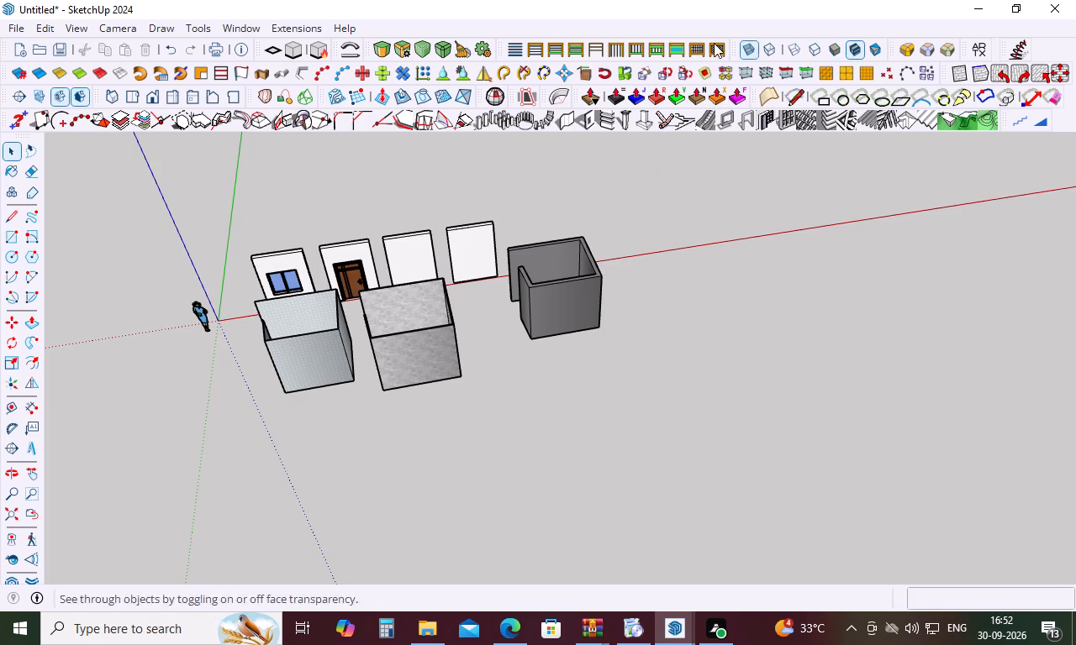
{"action": "left_click", "coordinate": [302, 26]}
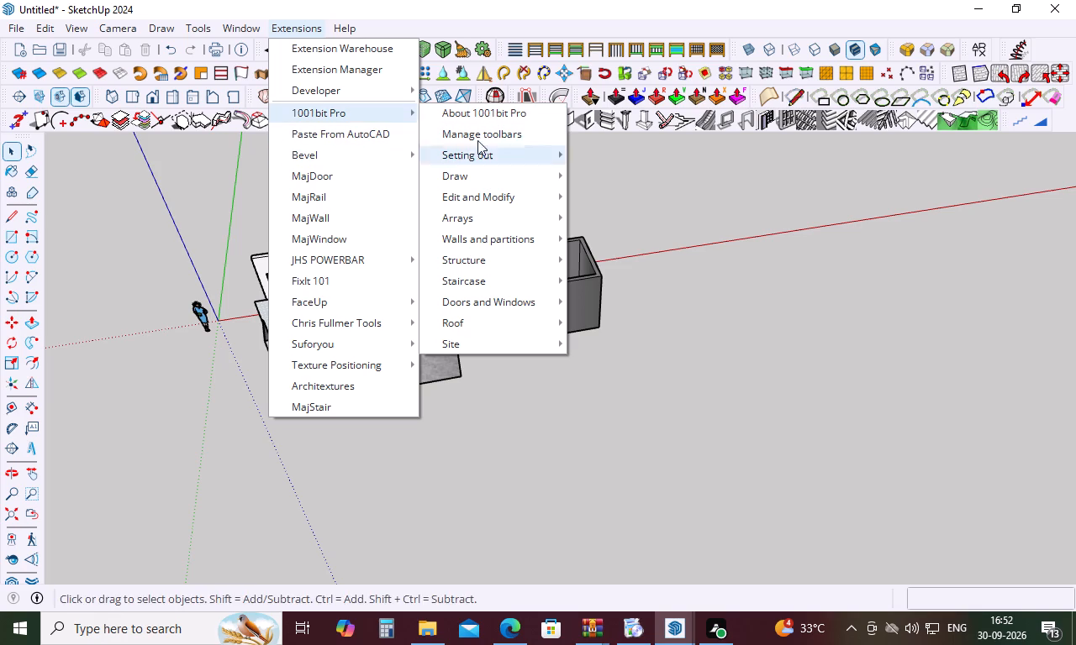
{"action": "left_click", "coordinate": [1063, 6]}
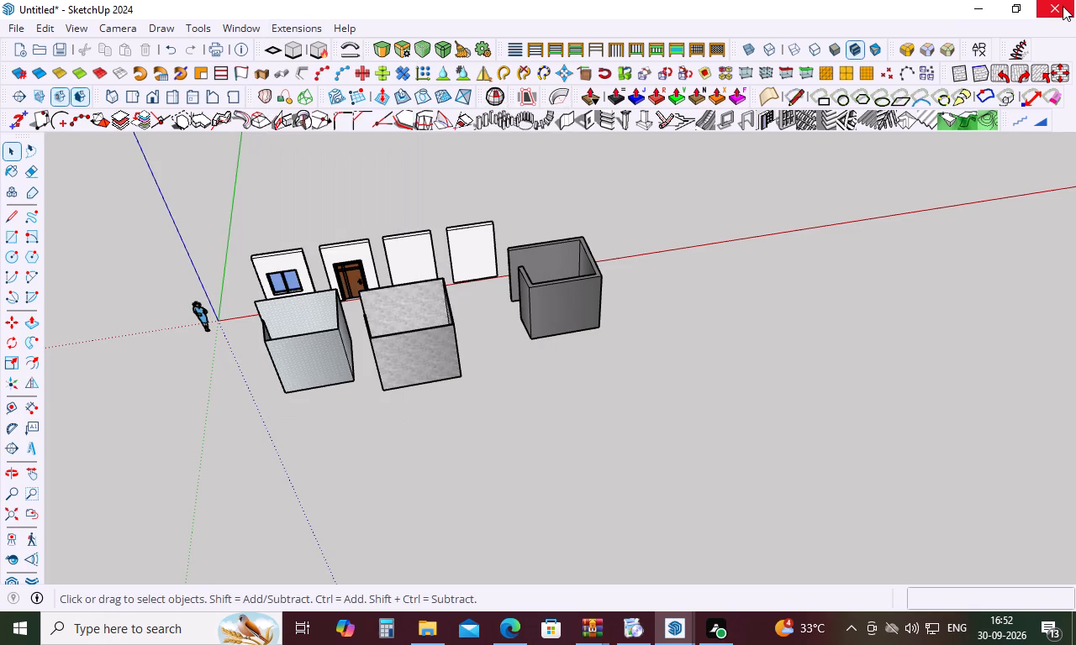
{"action": "left_click", "coordinate": [1063, 6]}
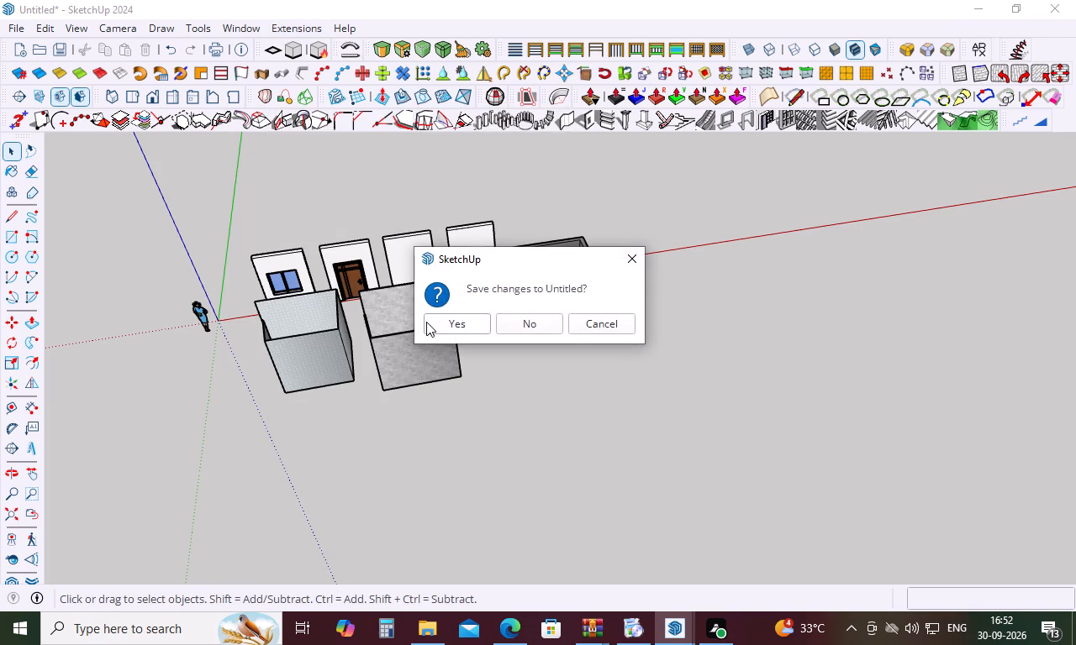
{"action": "left_click", "coordinate": [790, 275]}
{"action": "left_click", "coordinate": [474, 324]}
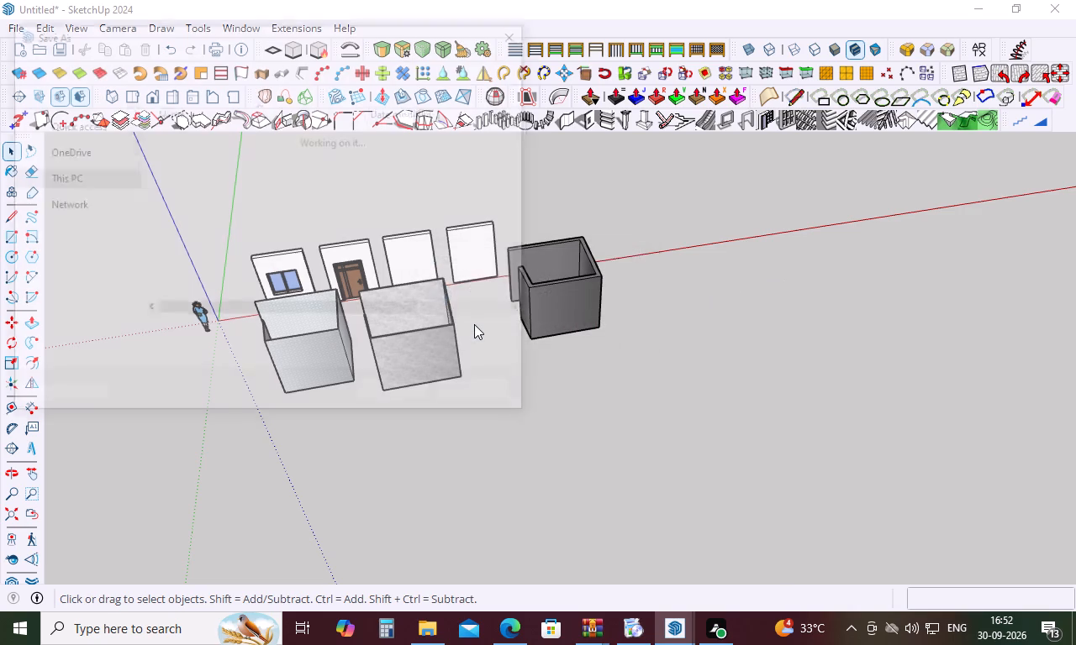
{"action": "left_click", "coordinate": [398, 399]}
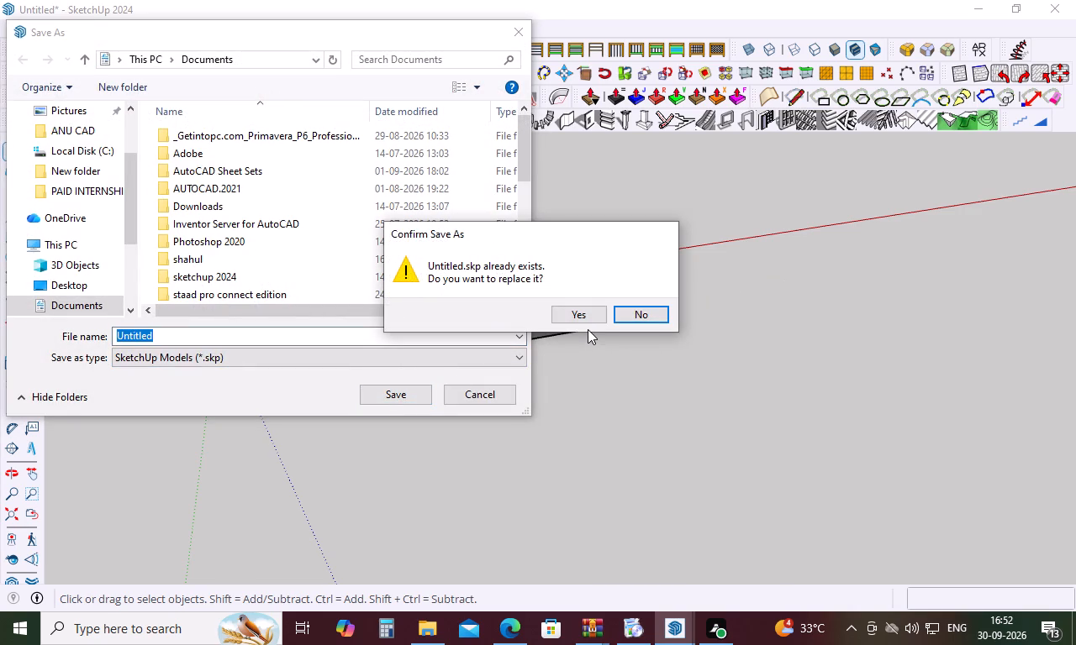
{"action": "left_click", "coordinate": [651, 315]}
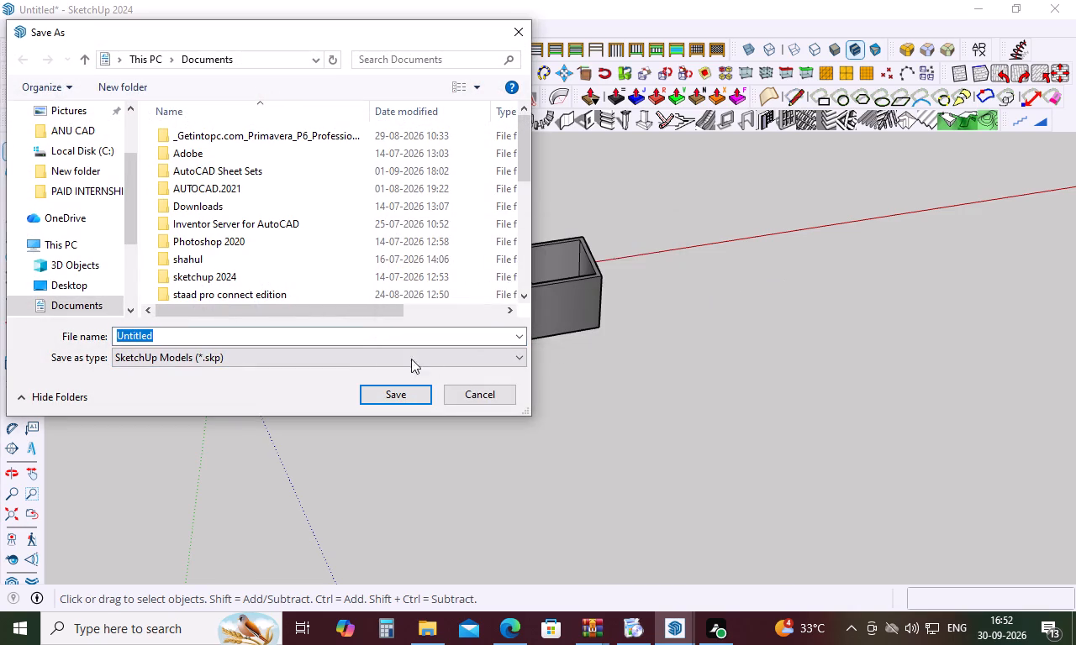
{"action": "type", "text": "11"}
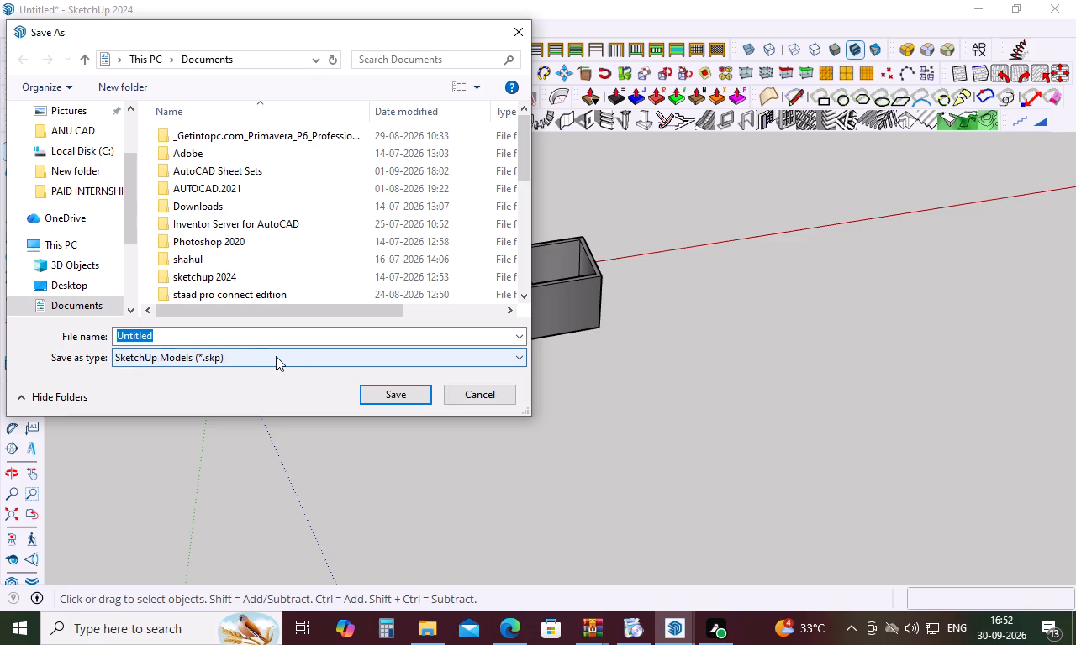
{"action": "key", "text": "1"}
{"action": "left_click", "coordinate": [231, 342]}
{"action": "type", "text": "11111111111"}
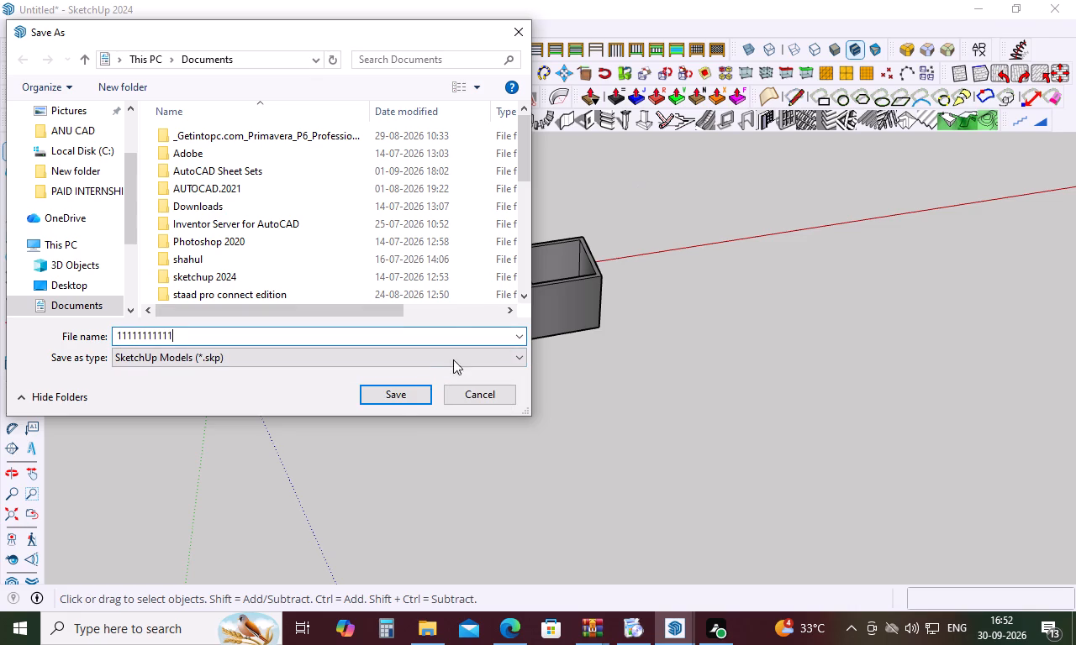
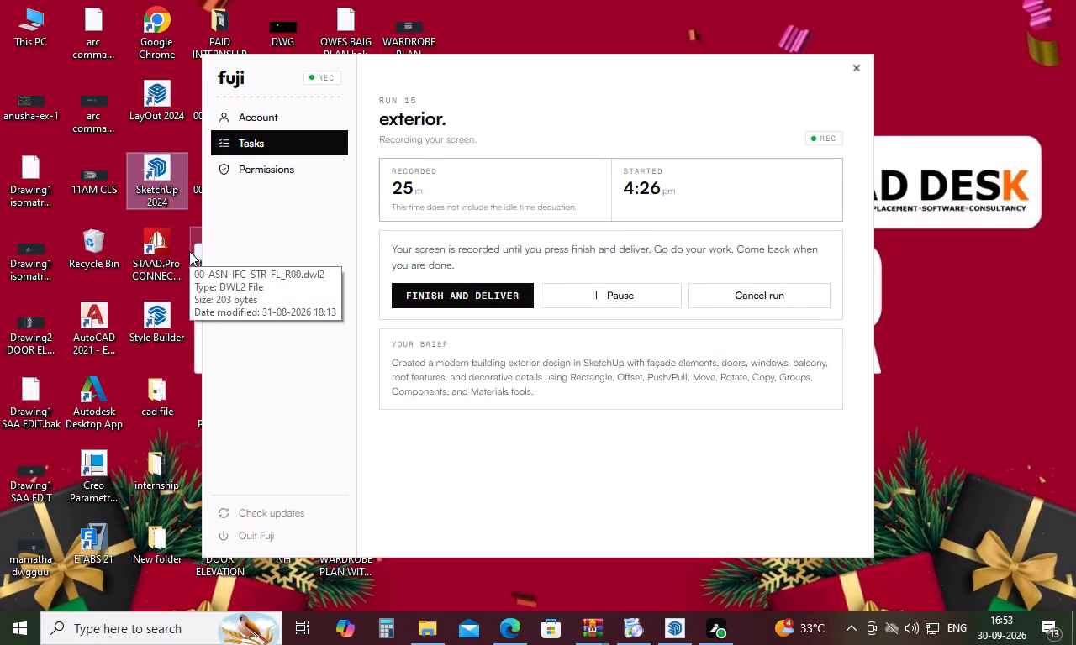
Launch SketchUp 2024 from the desktop and start a new untitled model from a template on the welcome screen.
{"action": "double_click", "coordinate": [161, 187]}
{"action": "double_click", "coordinate": [161, 187]}
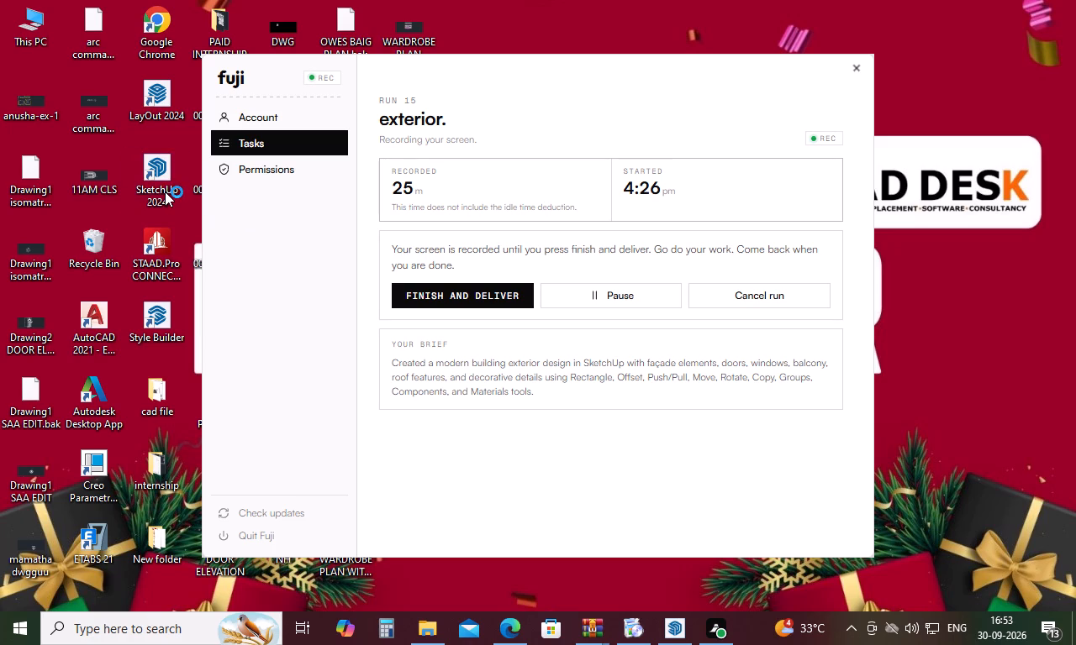
{"action": "left_click", "coordinate": [153, 176]}
{"action": "right_click", "coordinate": [153, 176]}
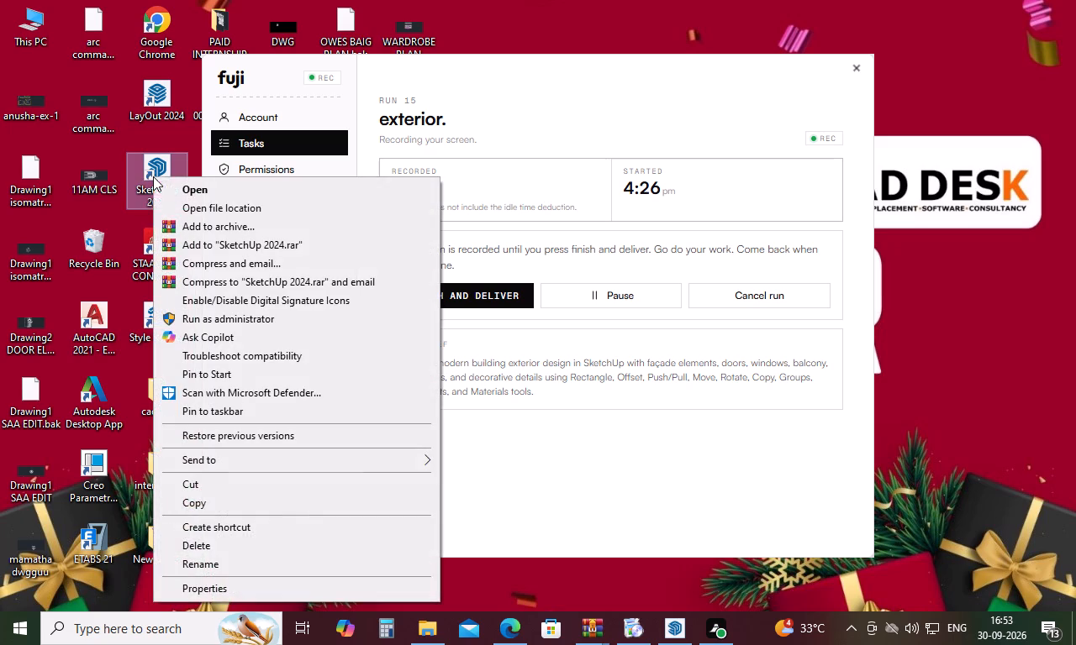
{"action": "double_click", "coordinate": [170, 187]}
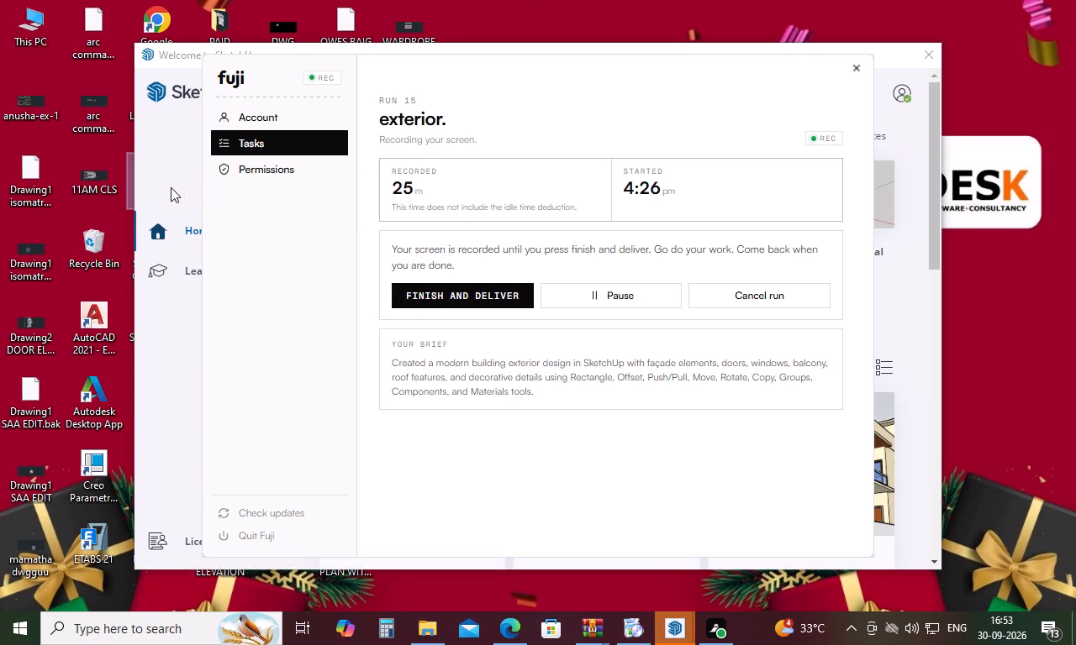
{"action": "left_click", "coordinate": [171, 187]}
{"action": "double_click", "coordinate": [367, 207]}
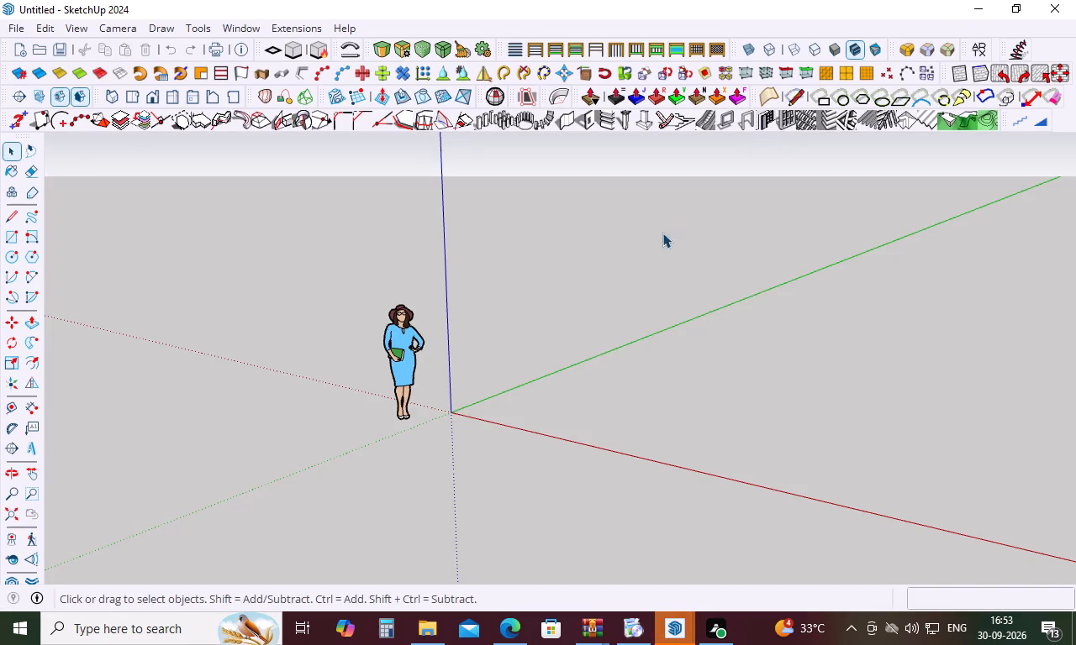
Start the MajStair extension and set up a Type A stair with Stair Nose set to YES, ready for drawing.
{"action": "middle_click_drag", "start_coordinate": [630, 271], "coordinate": [842, 243]}
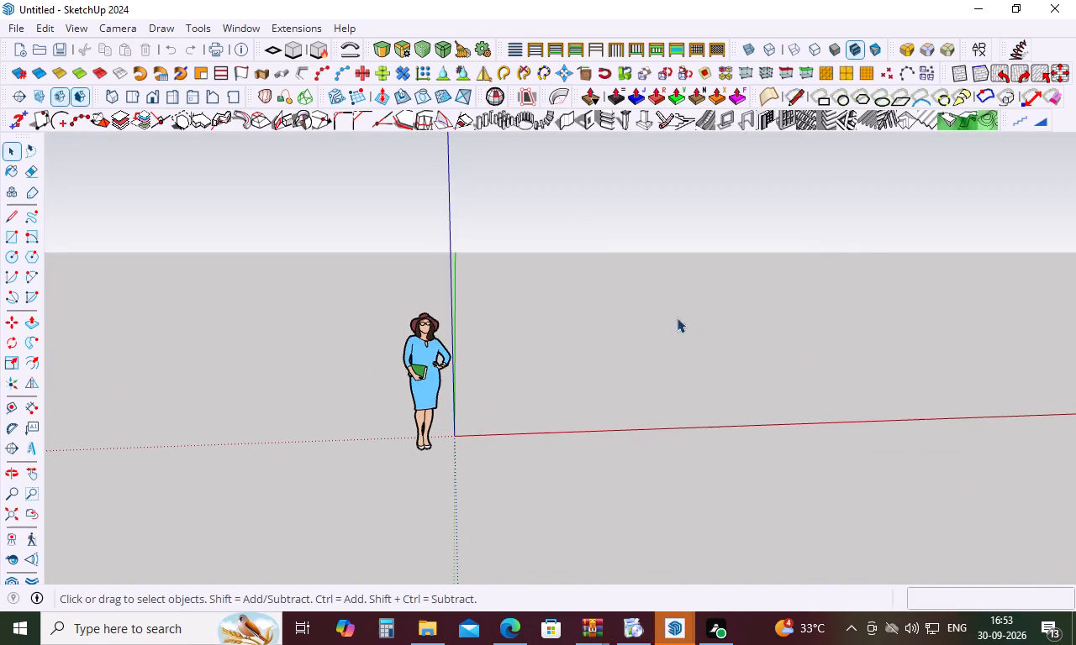
{"action": "left_click", "coordinate": [288, 27]}
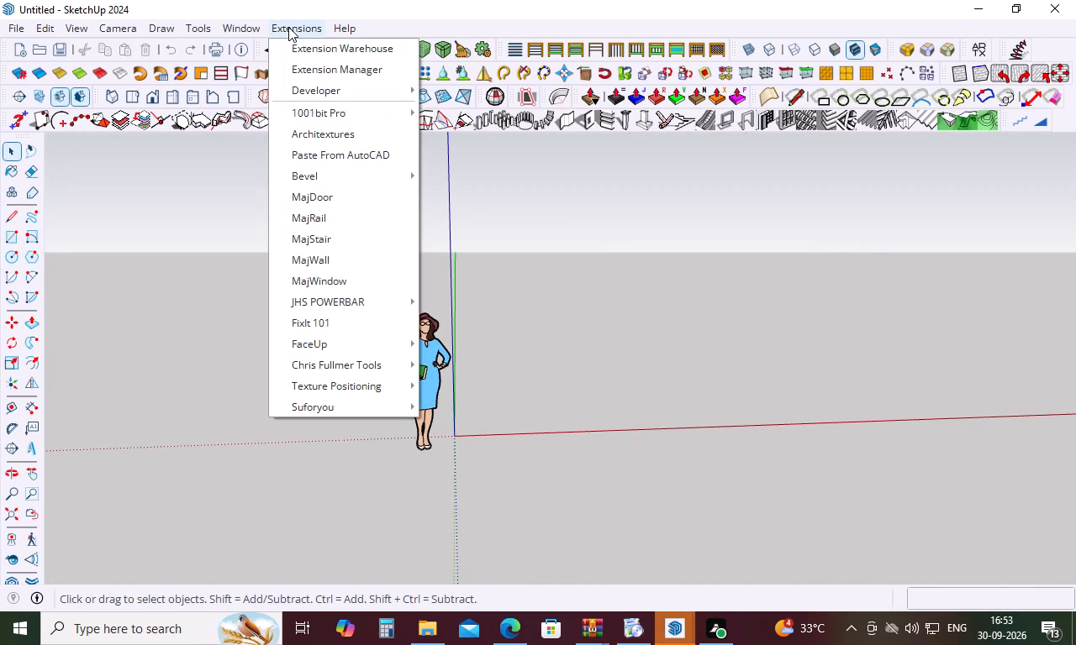
{"action": "left_click", "coordinate": [323, 237]}
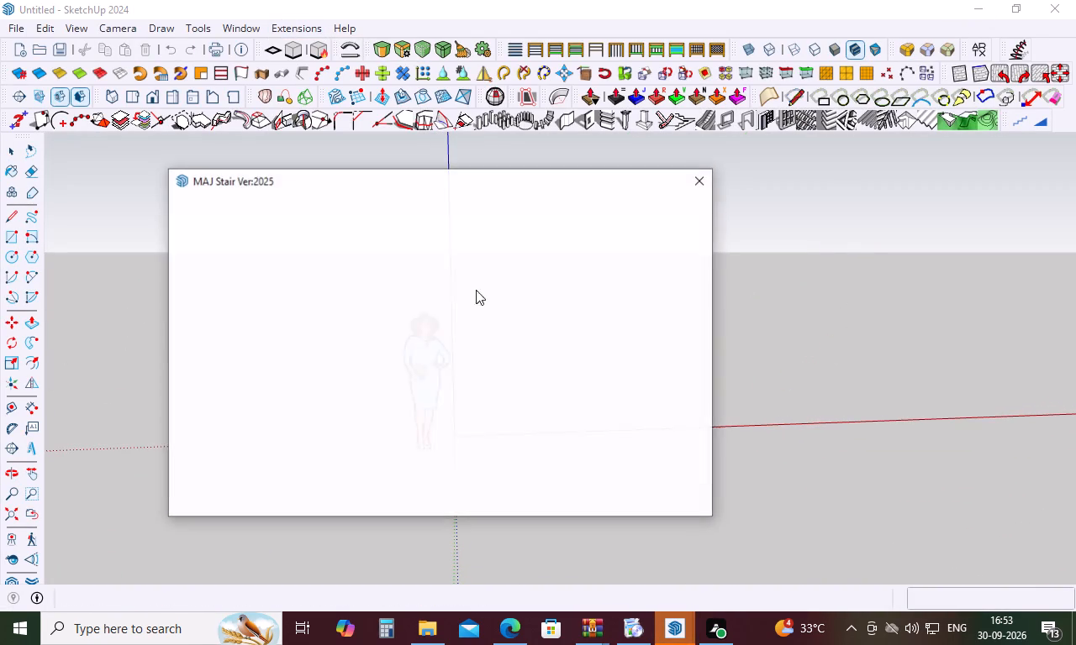
{"action": "left_click", "coordinate": [255, 485]}
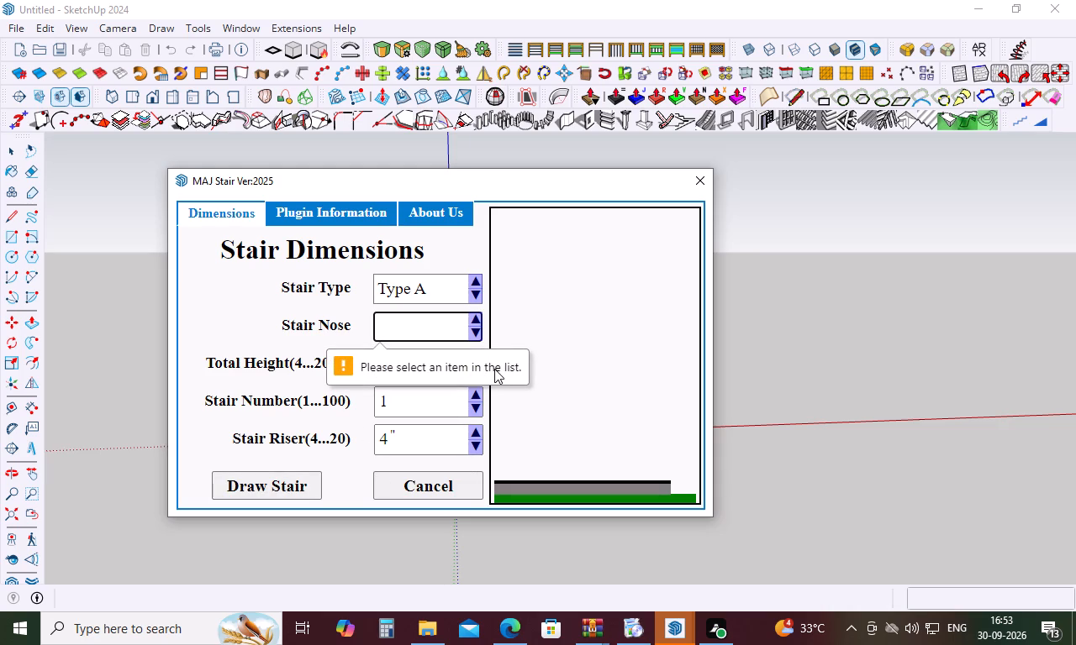
{"action": "left_click", "coordinate": [357, 417]}
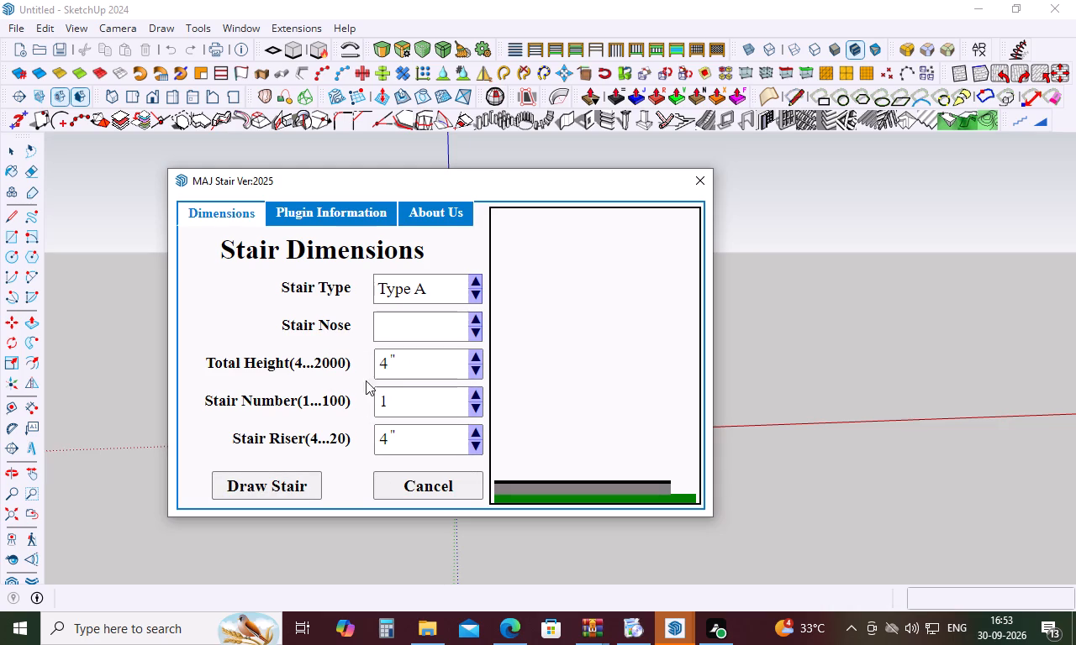
{"action": "left_click", "coordinate": [399, 333]}
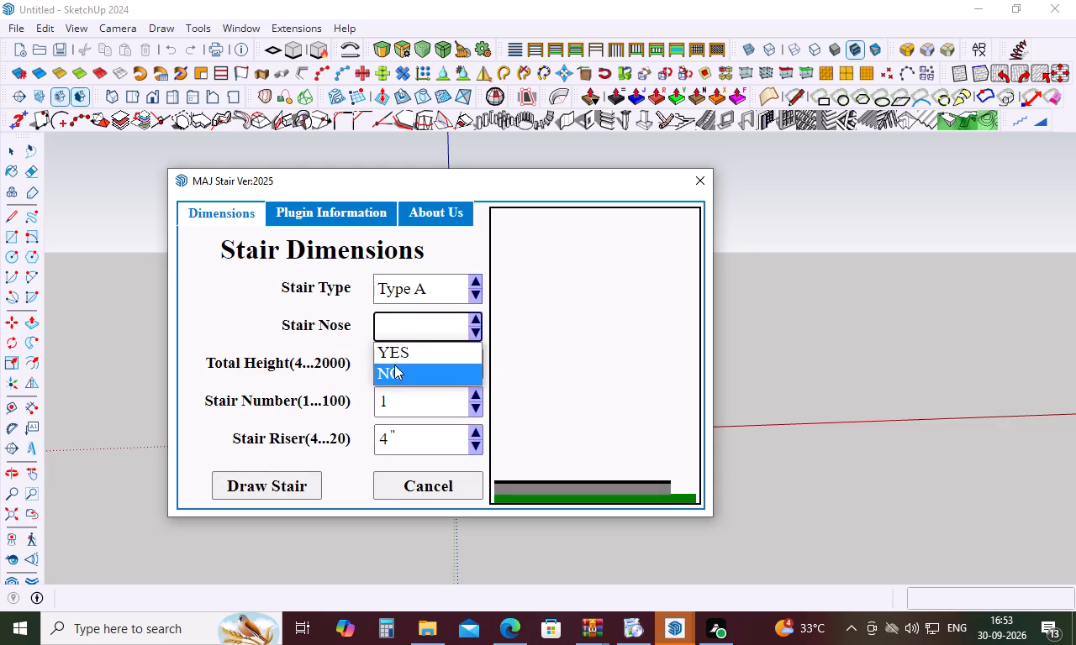
{"action": "left_click", "coordinate": [397, 359]}
{"action": "left_click", "coordinate": [299, 484]}
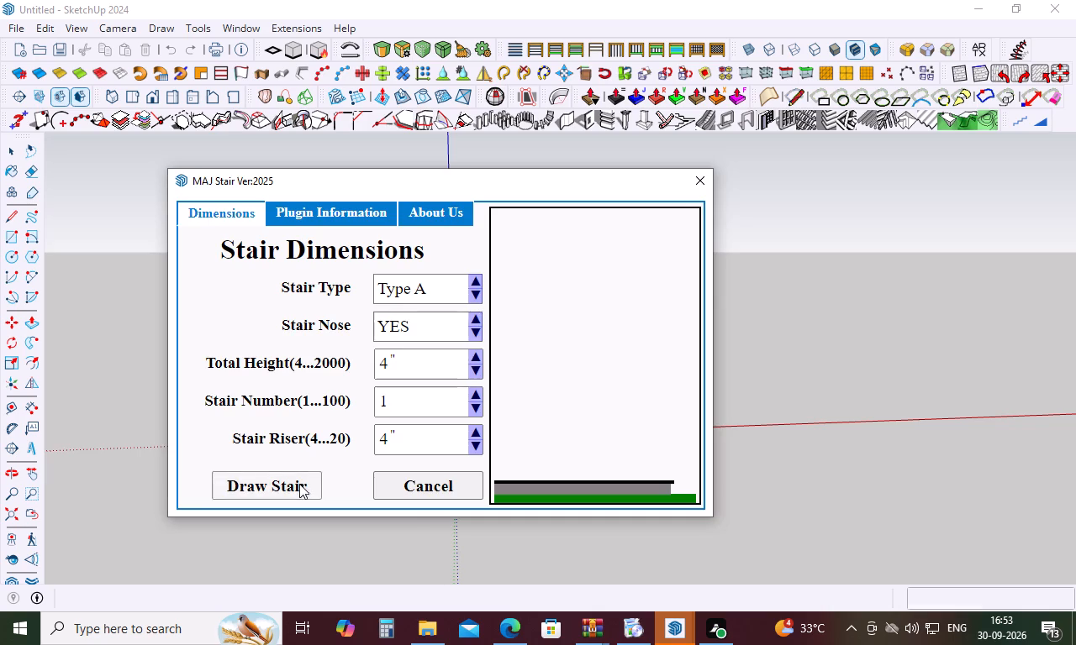
Draw the single-step stair freehand through several corner points on the ground beside the human figure near the origin.
{"action": "left_click", "coordinate": [508, 417]}
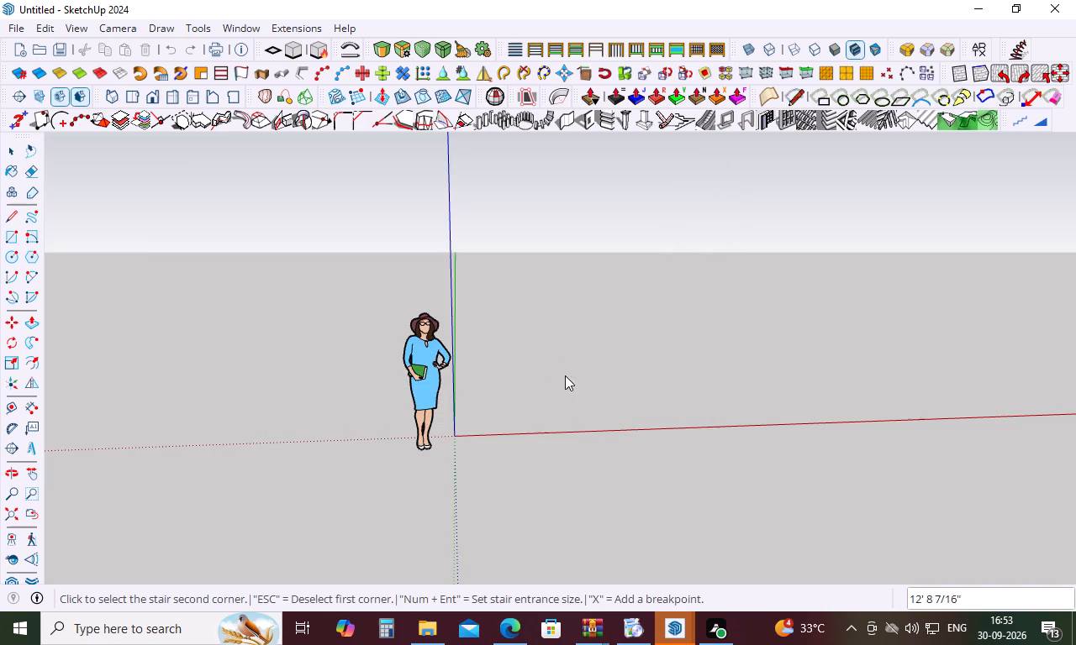
{"action": "middle_click_drag", "start_coordinate": [565, 375], "coordinate": [565, 496]}
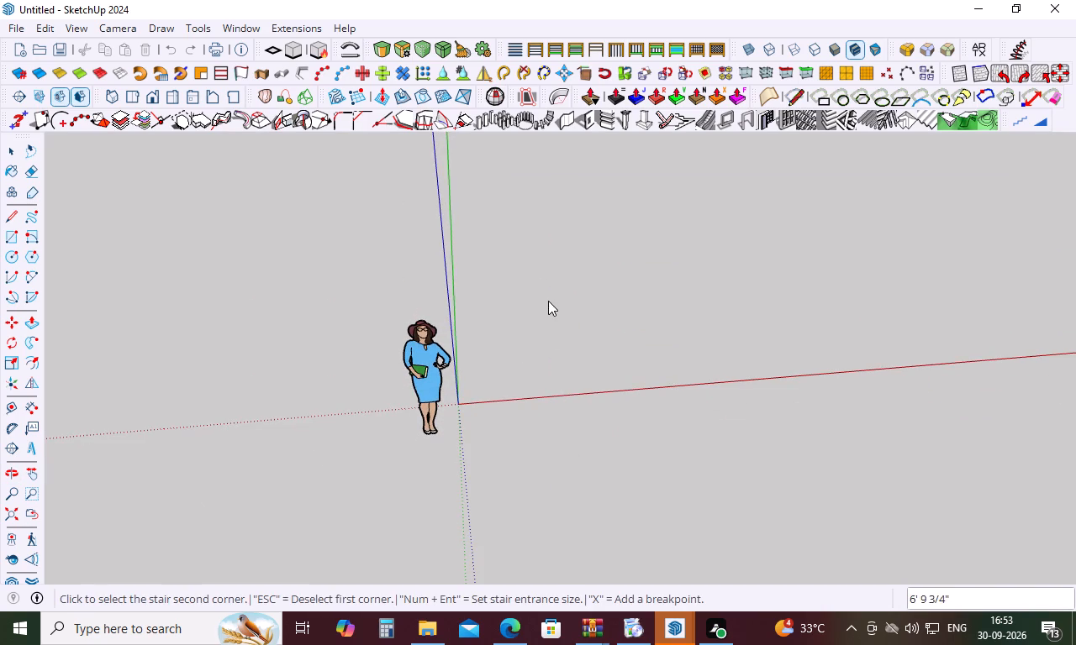
{"action": "left_click", "coordinate": [562, 377]}
{"action": "left_click_drag", "start_coordinate": [541, 314], "coordinate": [548, 369]}
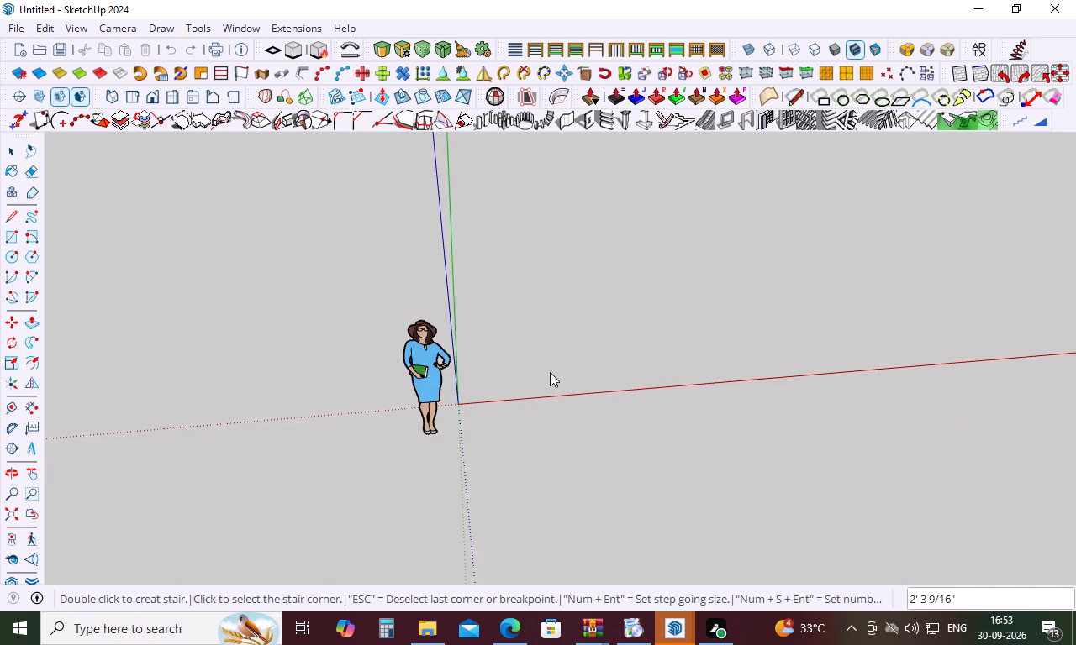
{"action": "left_click_drag", "start_coordinate": [551, 375], "coordinate": [556, 367]}
Examine the drawn stair's treads, nosing and risers up close and from several angles.
{"action": "middle_click_drag", "start_coordinate": [567, 338], "coordinate": [504, 233]}
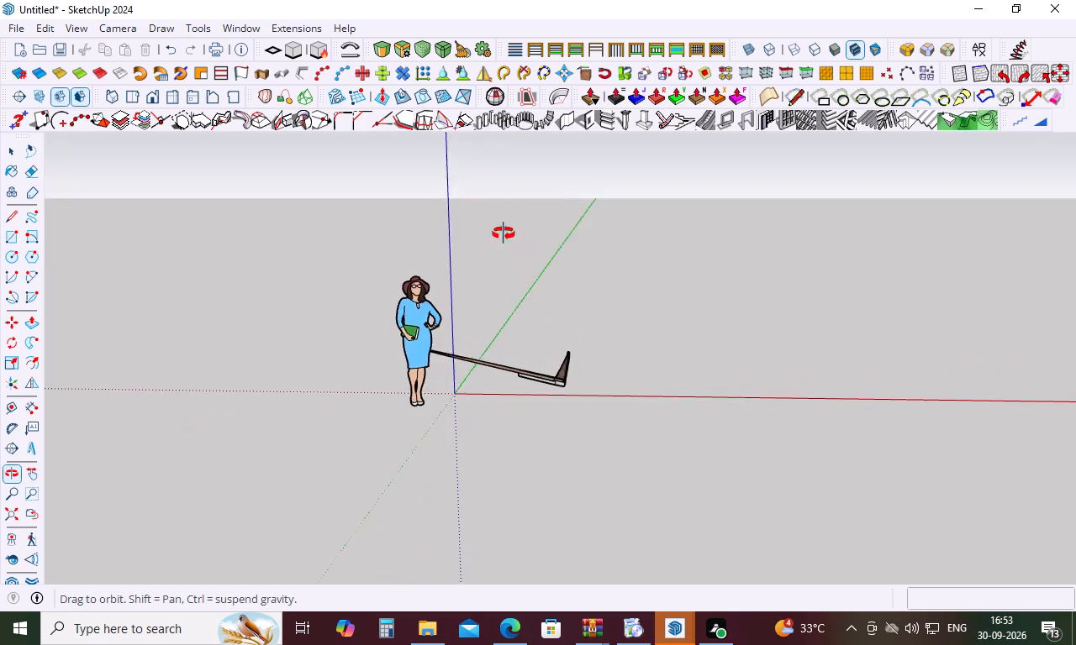
{"action": "middle_click_drag", "start_coordinate": [504, 233], "coordinate": [400, 258]}
{"action": "scroll", "coordinate": [722, 370], "scroll_direction": "up", "scroll_amount": 10}
{"action": "middle_click_drag", "start_coordinate": [549, 373], "coordinate": [516, 571]}
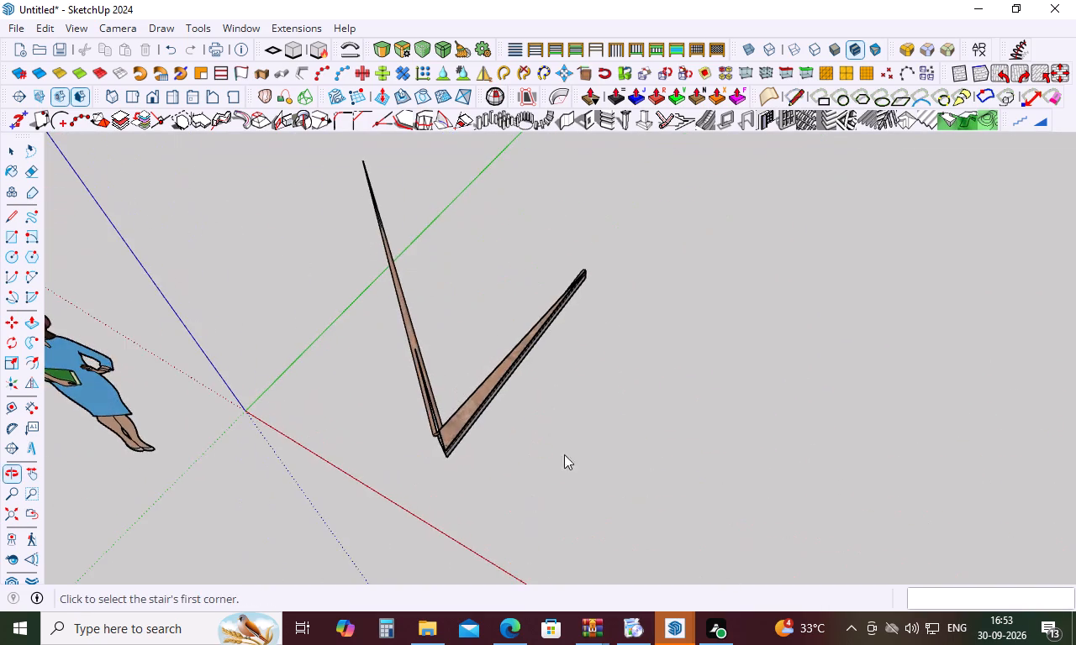
{"action": "scroll", "coordinate": [572, 425], "scroll_direction": "up", "scroll_amount": 9}
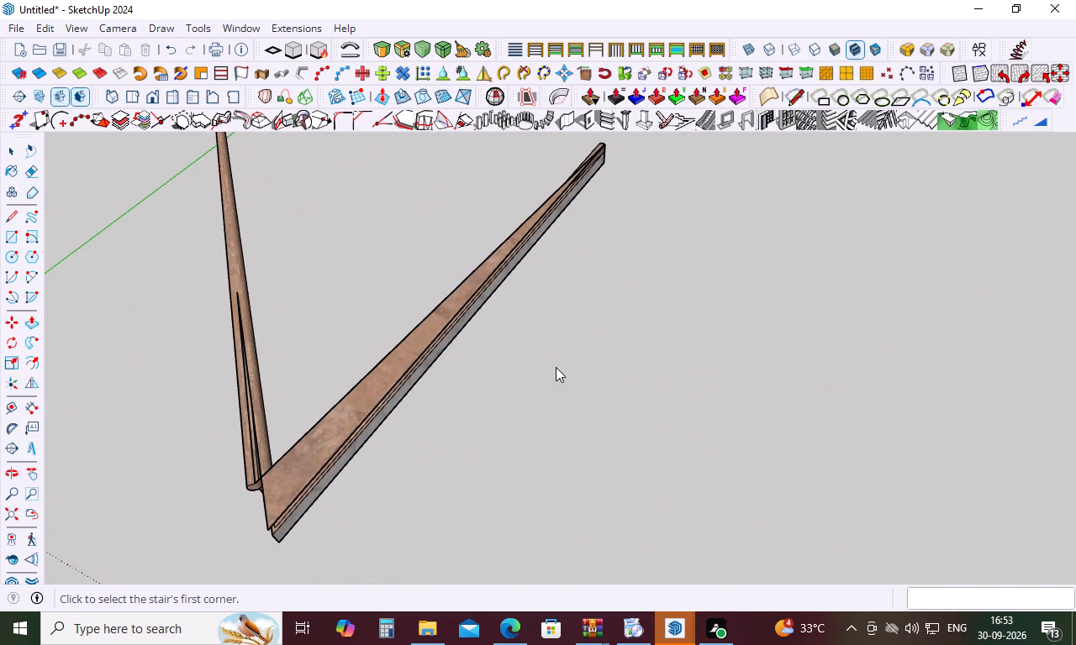
{"action": "middle_click_drag", "start_coordinate": [555, 368], "coordinate": [240, 477]}
{"action": "scroll", "coordinate": [377, 367], "scroll_direction": "down", "scroll_amount": 5}
{"action": "middle_click_drag", "start_coordinate": [732, 259], "coordinate": [717, 331]}
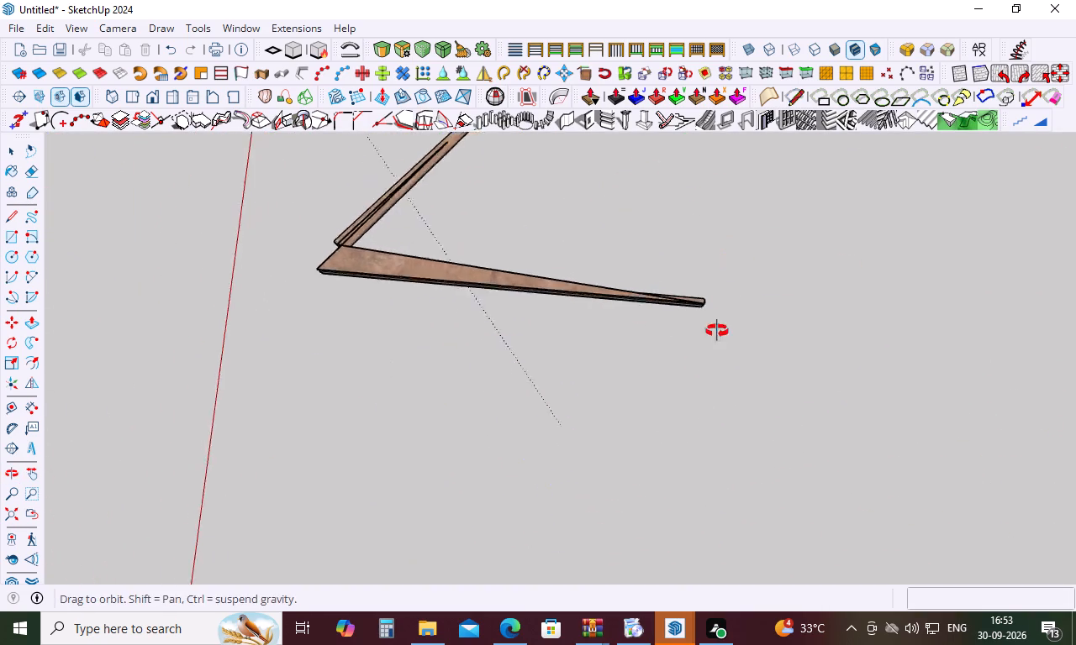
{"action": "middle_click_drag", "start_coordinate": [717, 331], "coordinate": [403, 564]}
{"action": "scroll", "coordinate": [499, 379], "scroll_direction": "down", "scroll_amount": 7}
{"action": "middle_click_drag", "start_coordinate": [506, 381], "coordinate": [831, 422]}
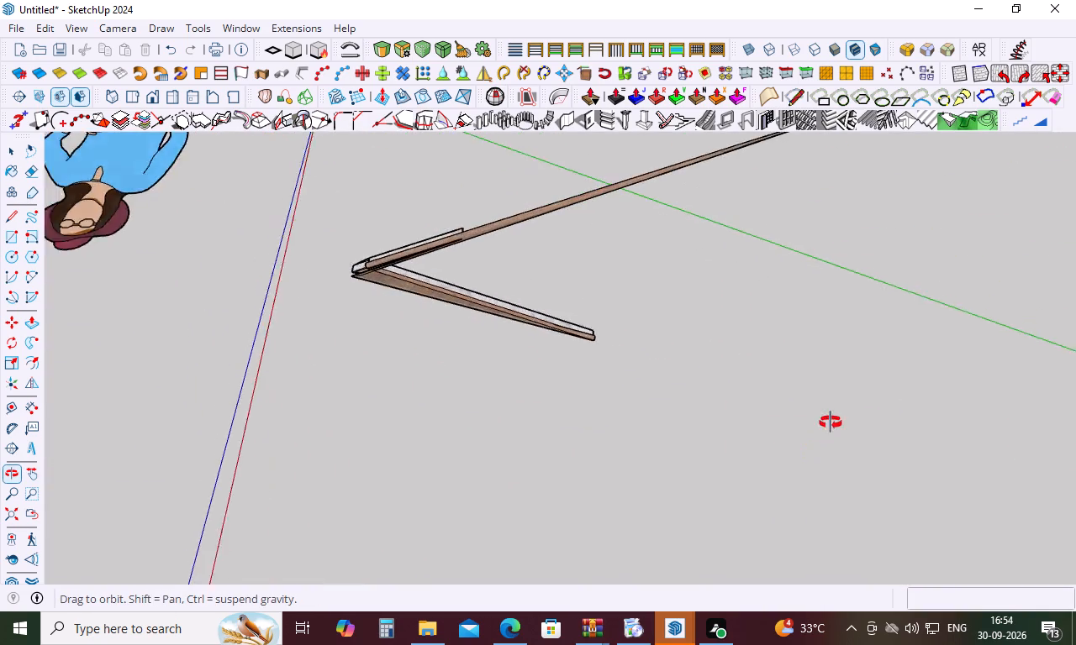
{"action": "middle_click_drag", "start_coordinate": [831, 422], "coordinate": [756, 382]}
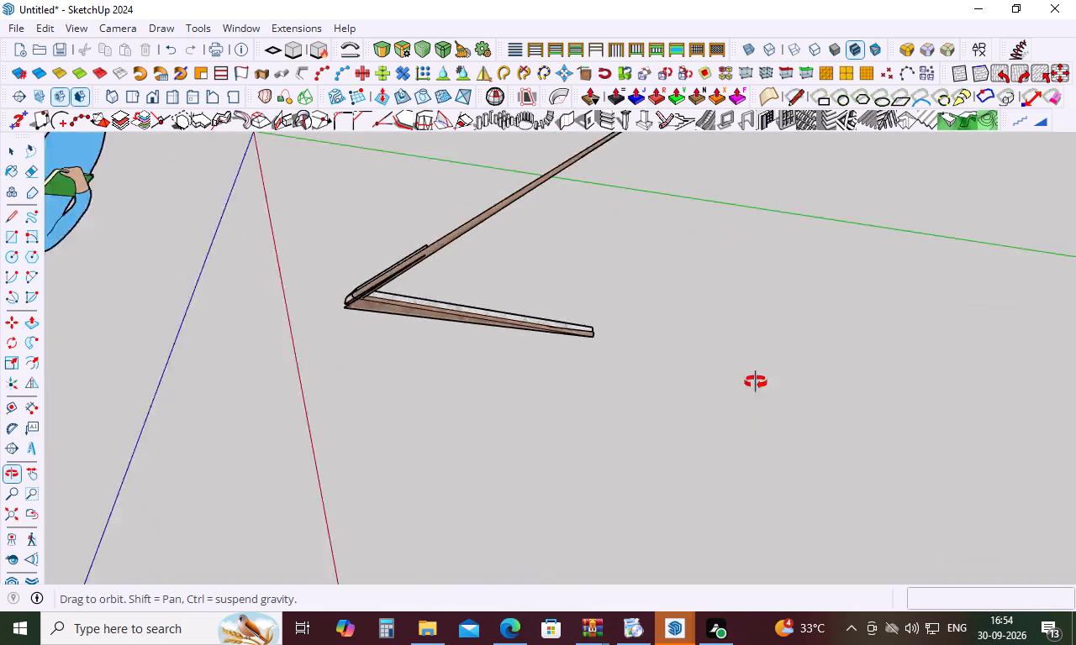
{"action": "middle_click_drag", "start_coordinate": [756, 382], "coordinate": [743, 206]}
{"action": "scroll", "coordinate": [651, 302], "scroll_direction": "down", "scroll_amount": 18}
{"action": "middle_click_drag", "start_coordinate": [740, 309], "coordinate": [739, 306]}
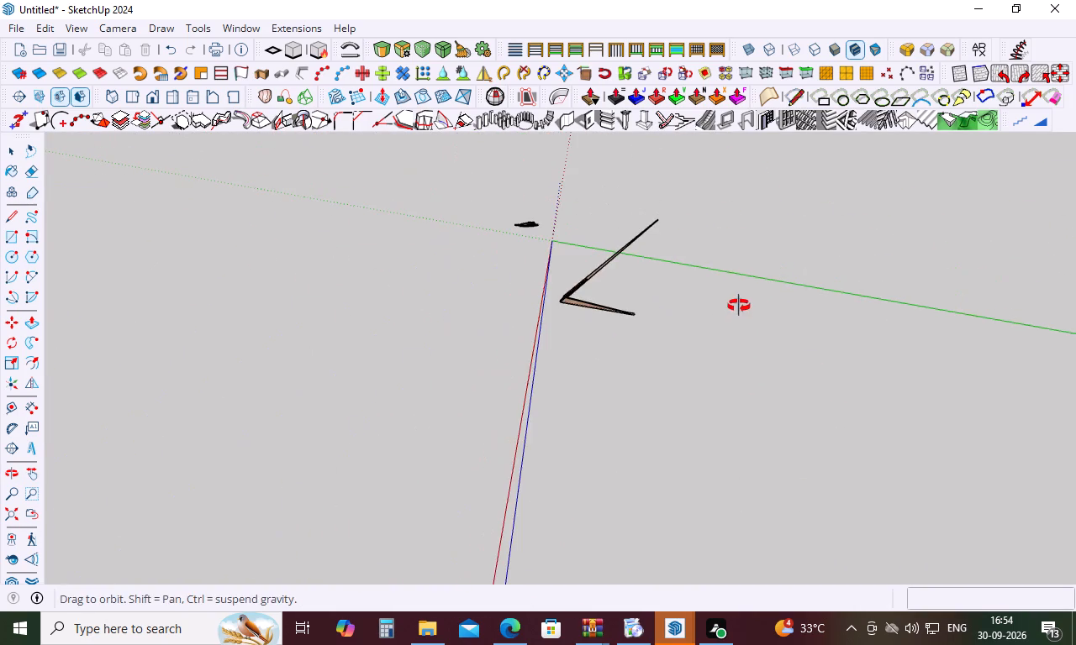
{"action": "middle_click_drag", "start_coordinate": [739, 306], "coordinate": [688, 107]}
{"action": "middle_click_drag", "start_coordinate": [767, 503], "coordinate": [694, 287]}
{"action": "scroll", "coordinate": [749, 388], "scroll_direction": "up", "scroll_amount": 5}
{"action": "middle_click_drag", "start_coordinate": [739, 383], "coordinate": [733, 383]}
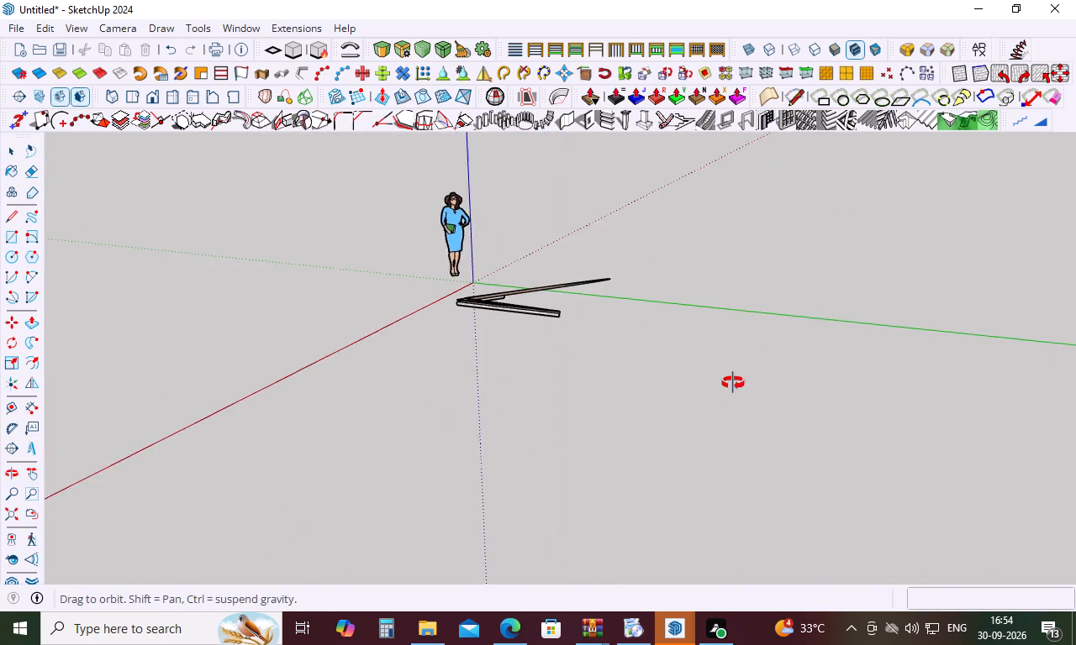
{"action": "middle_click_drag", "start_coordinate": [733, 383], "coordinate": [419, 394]}
{"action": "scroll", "coordinate": [489, 294], "scroll_direction": "up", "scroll_amount": 20}
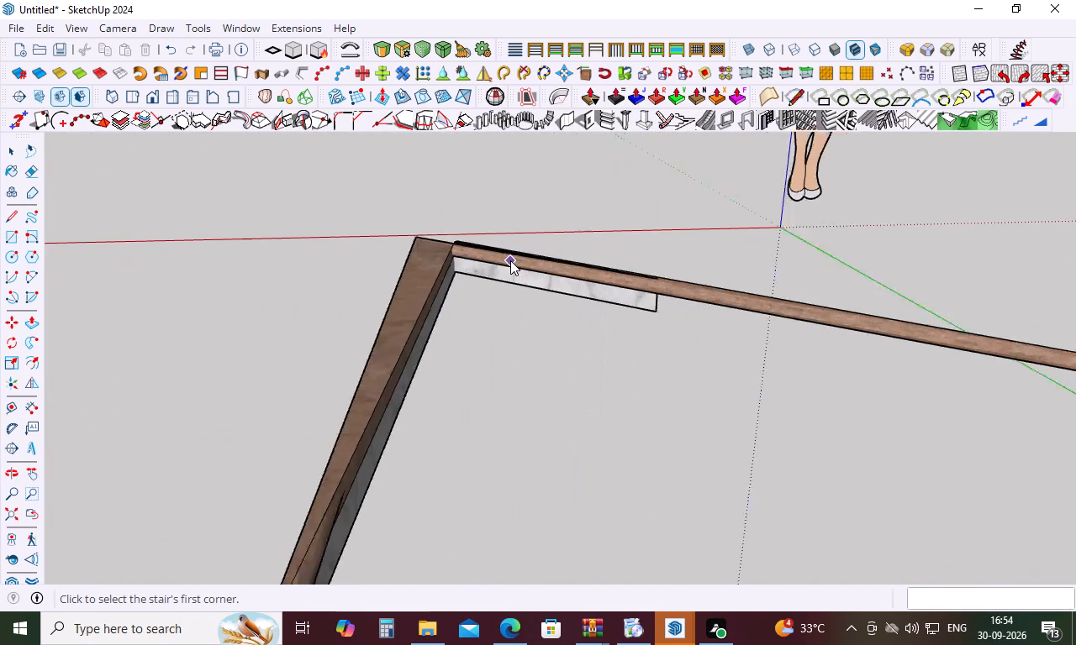
{"action": "scroll", "coordinate": [510, 260], "scroll_direction": "up", "scroll_amount": 6}
{"action": "scroll", "coordinate": [510, 260], "scroll_direction": "down", "scroll_amount": 10}
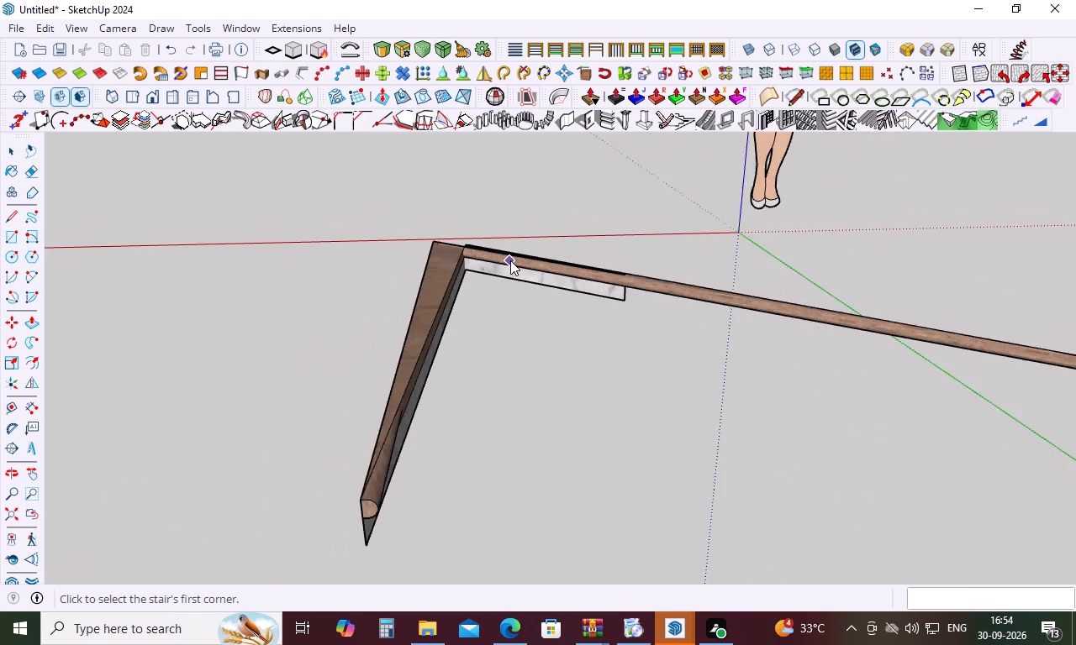
{"action": "scroll", "coordinate": [510, 260], "scroll_direction": "down", "scroll_amount": 5}
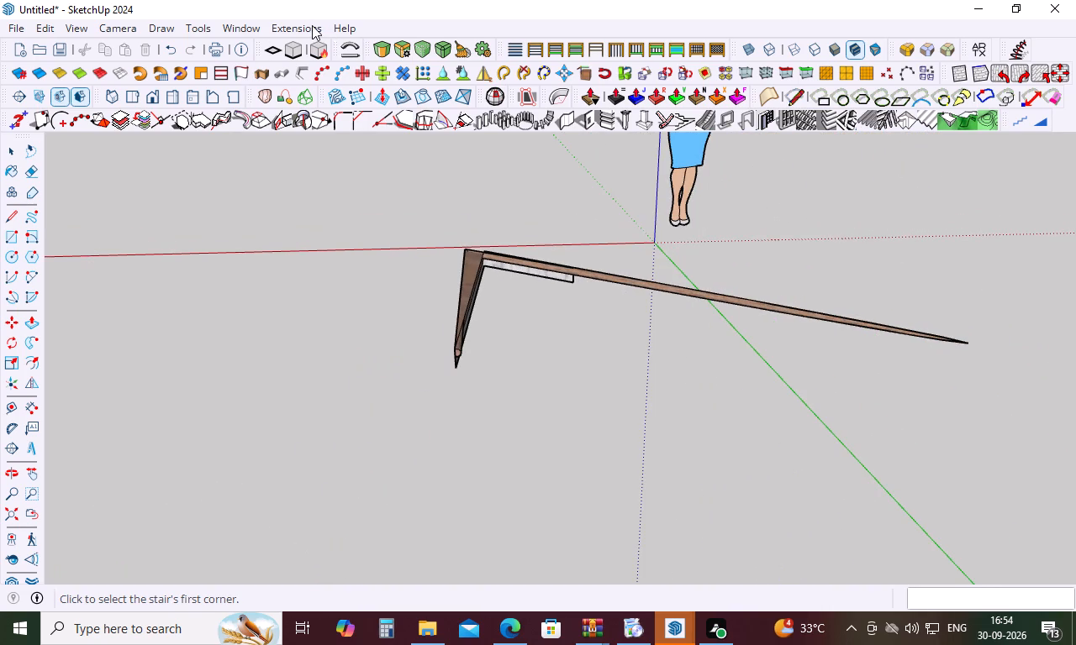
Set up a MajStair stair with 10 steps and a 7-inch riser, keeping Type A with nosing, ready for drawing.
{"action": "left_click", "coordinate": [310, 25]}
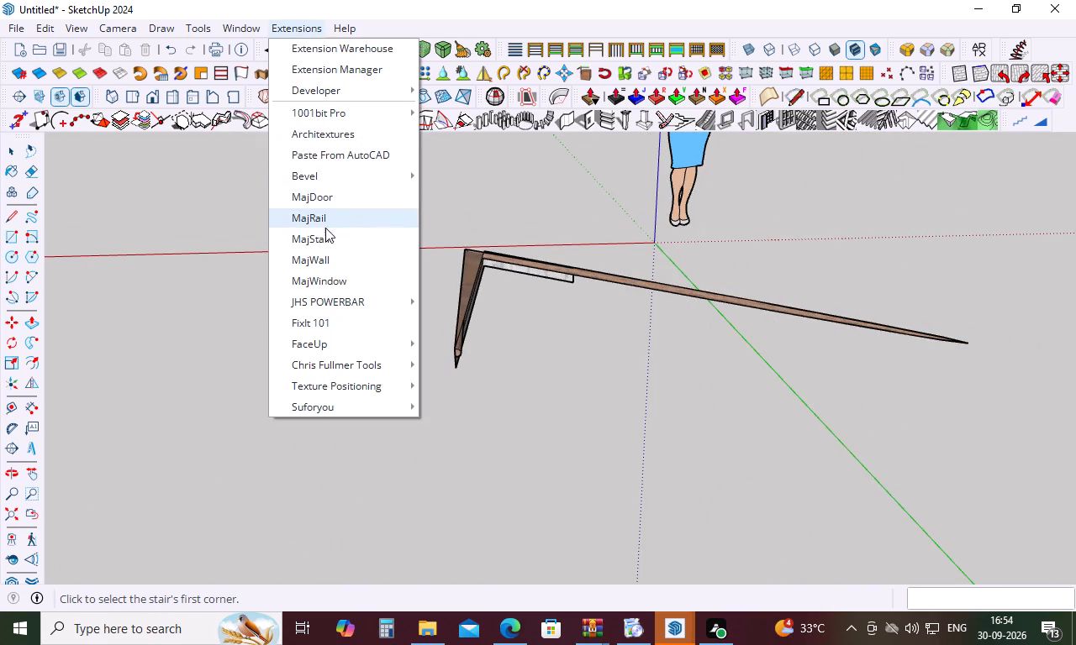
{"action": "left_click", "coordinate": [326, 237]}
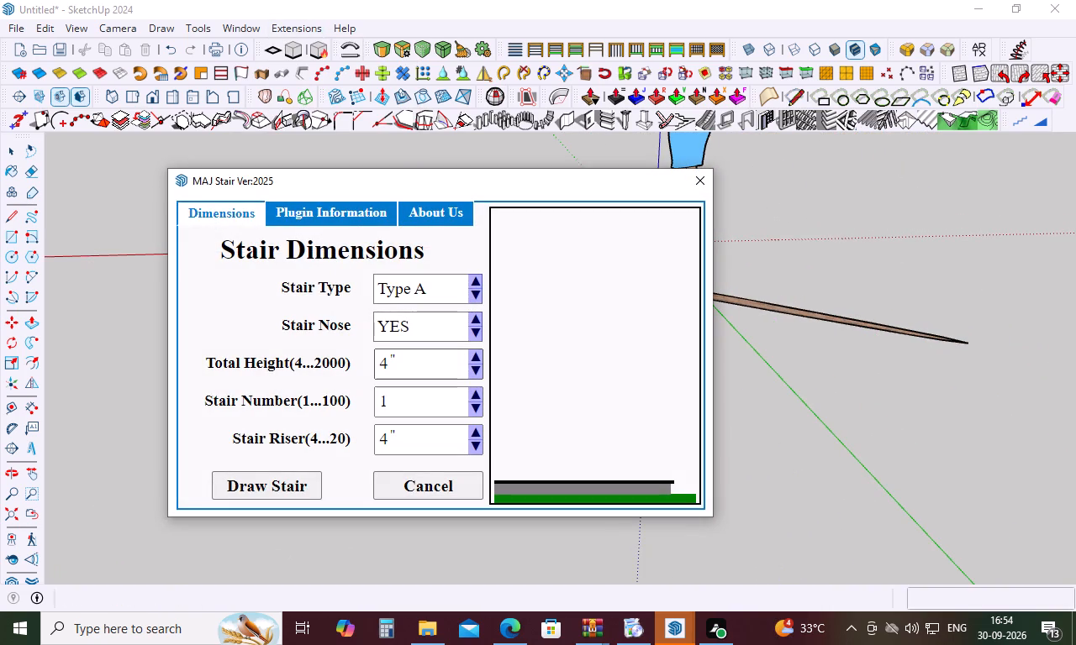
{"action": "left_click", "coordinate": [393, 406]}
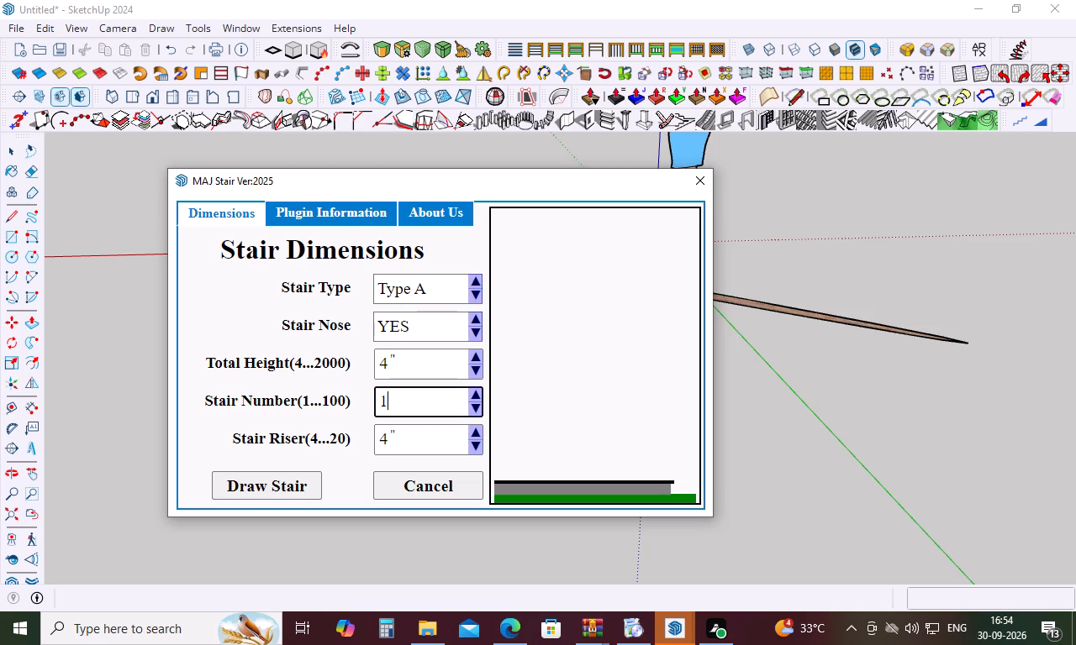
{"action": "key", "text": "BackSpace"}
{"action": "key", "text": "1"}
{"action": "key", "text": "0"}
{"action": "left_click", "coordinate": [417, 439]}
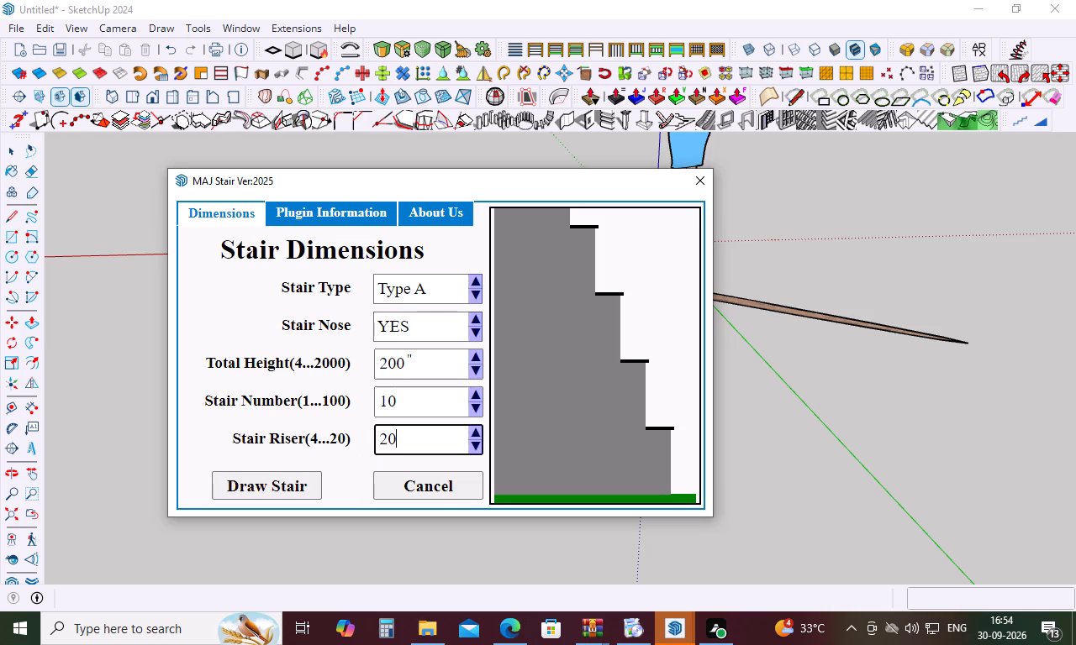
{"action": "key", "text": "BackSpace"}
{"action": "key", "text": "BackSpace"}
{"action": "key", "text": "7"}
{"action": "key", "text": "shift+quotedbl"}
{"action": "key", "text": "Return"}
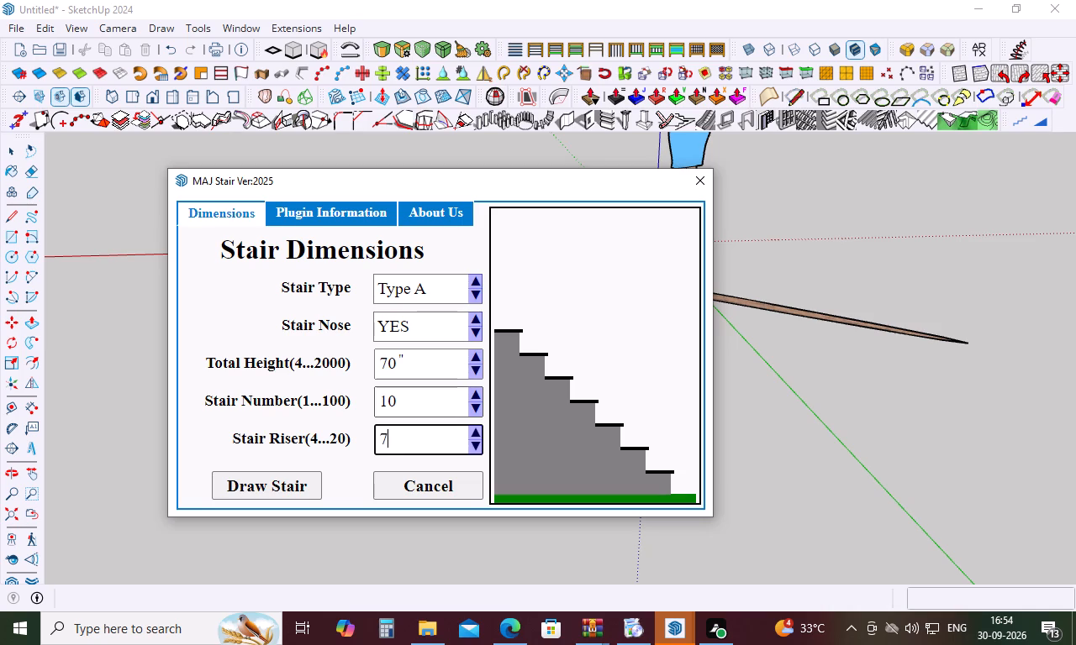
{"action": "left_click", "coordinate": [418, 371]}
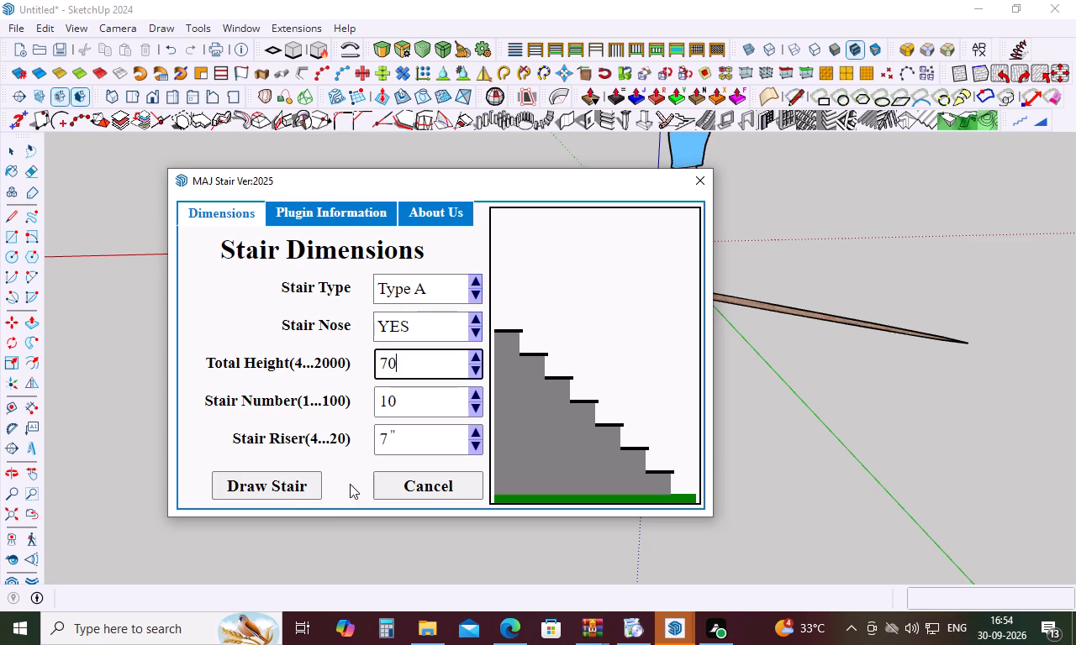
{"action": "left_click", "coordinate": [271, 482]}
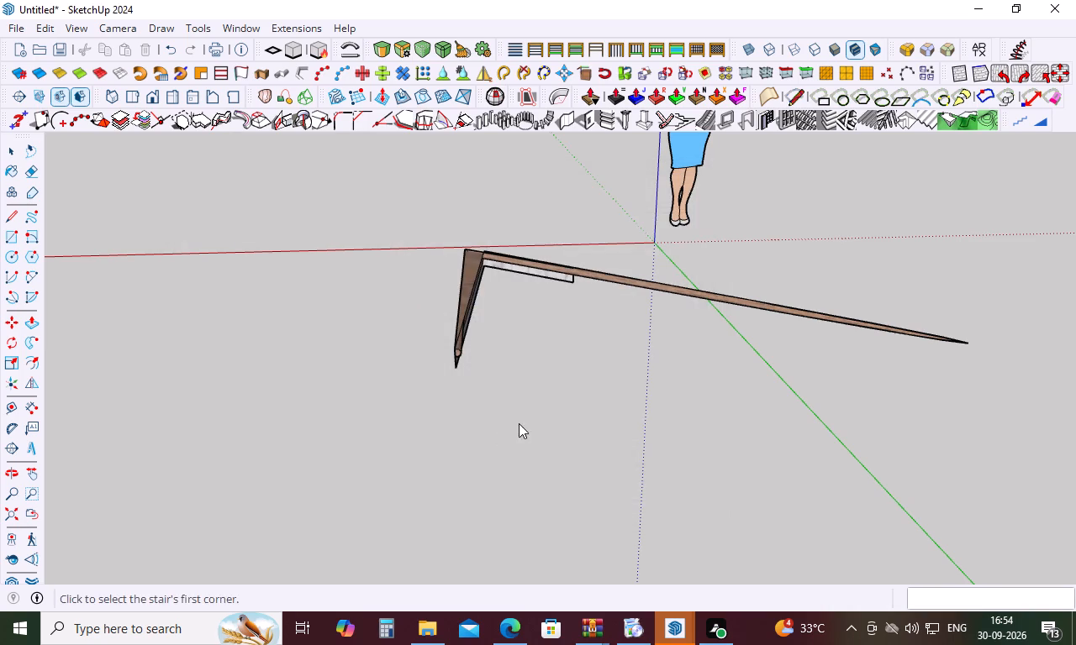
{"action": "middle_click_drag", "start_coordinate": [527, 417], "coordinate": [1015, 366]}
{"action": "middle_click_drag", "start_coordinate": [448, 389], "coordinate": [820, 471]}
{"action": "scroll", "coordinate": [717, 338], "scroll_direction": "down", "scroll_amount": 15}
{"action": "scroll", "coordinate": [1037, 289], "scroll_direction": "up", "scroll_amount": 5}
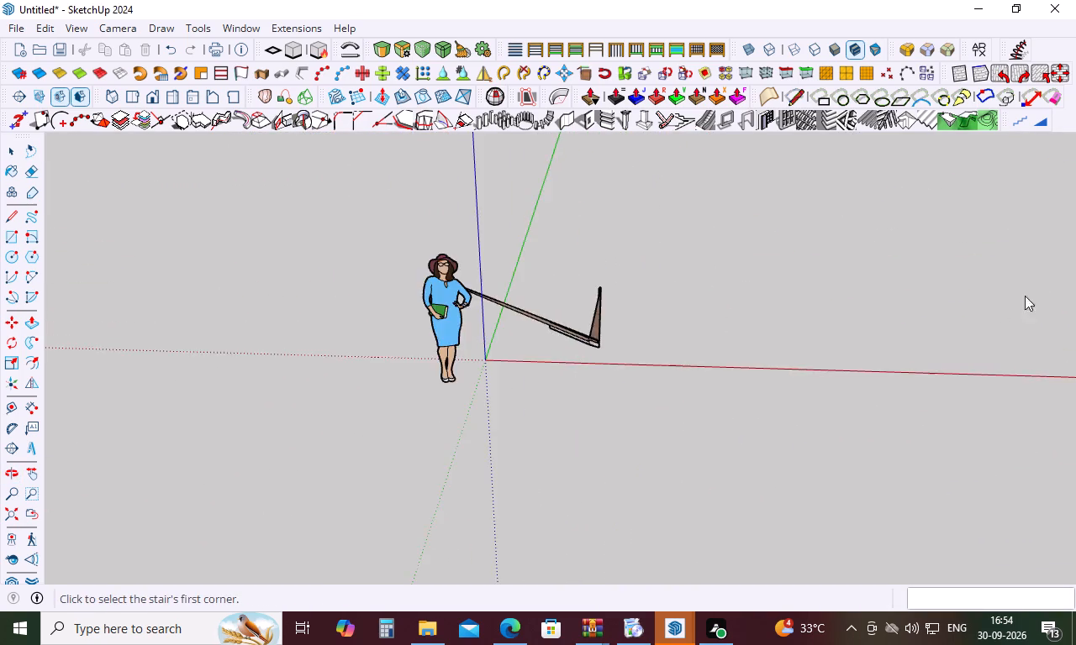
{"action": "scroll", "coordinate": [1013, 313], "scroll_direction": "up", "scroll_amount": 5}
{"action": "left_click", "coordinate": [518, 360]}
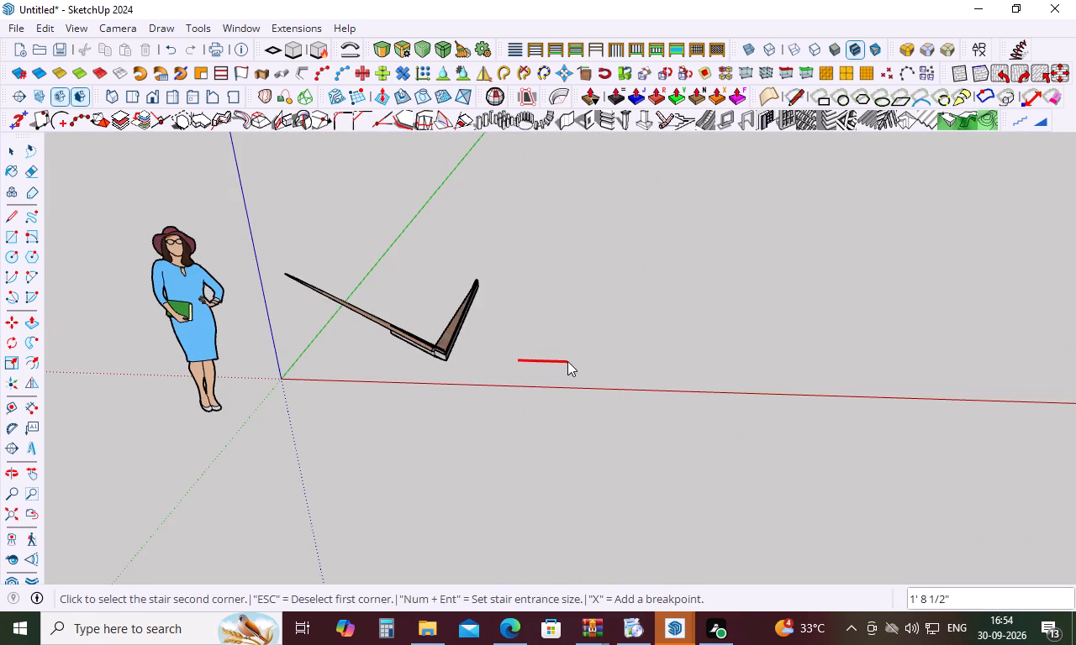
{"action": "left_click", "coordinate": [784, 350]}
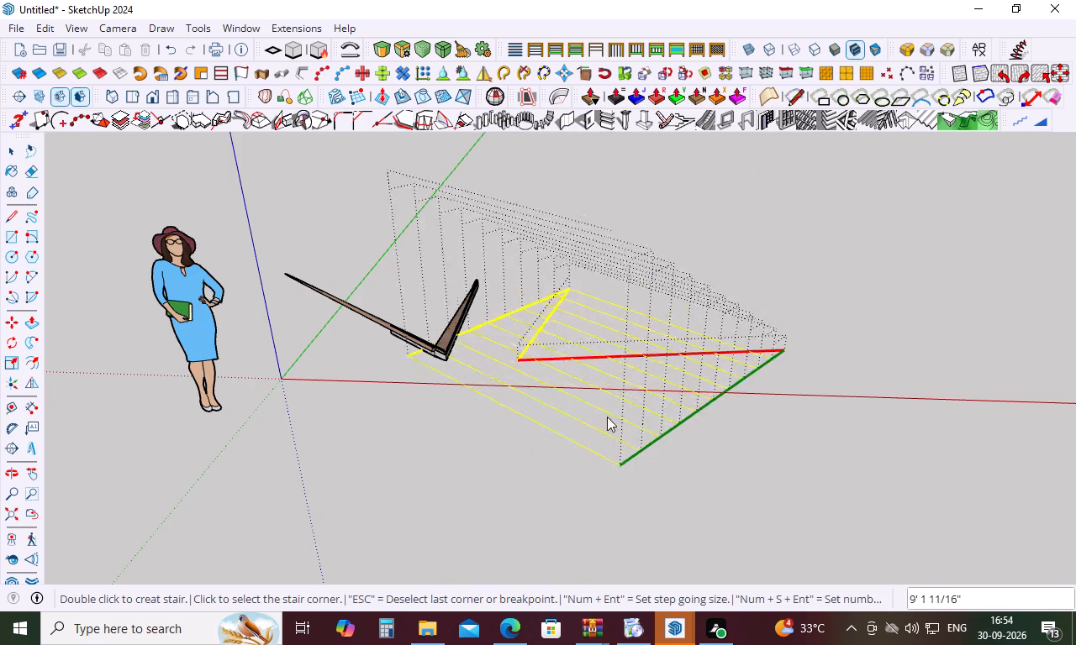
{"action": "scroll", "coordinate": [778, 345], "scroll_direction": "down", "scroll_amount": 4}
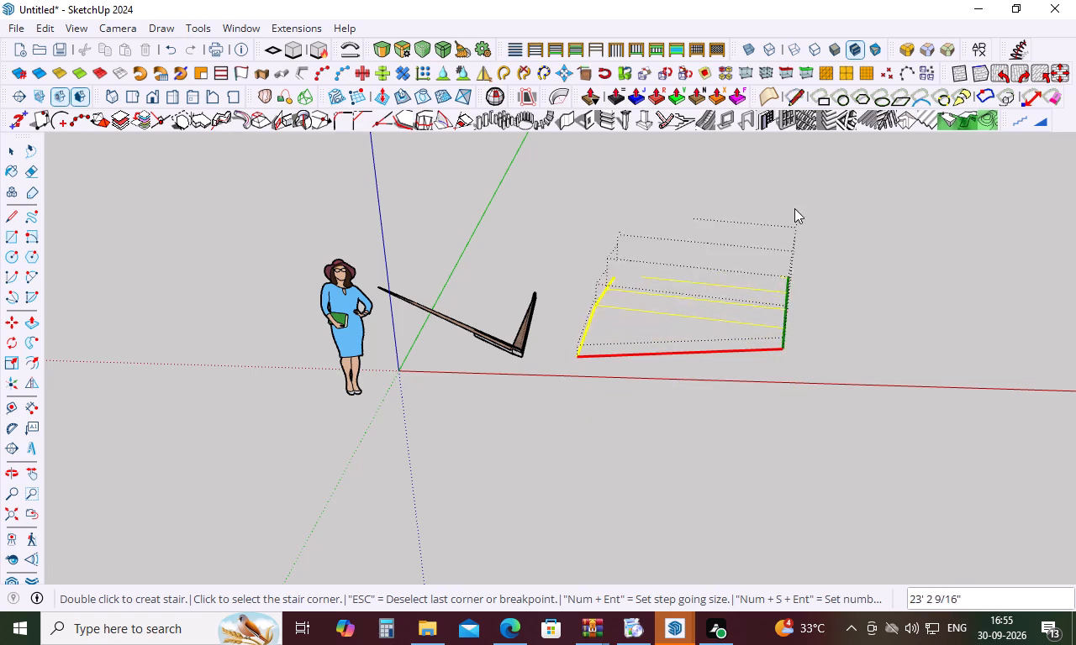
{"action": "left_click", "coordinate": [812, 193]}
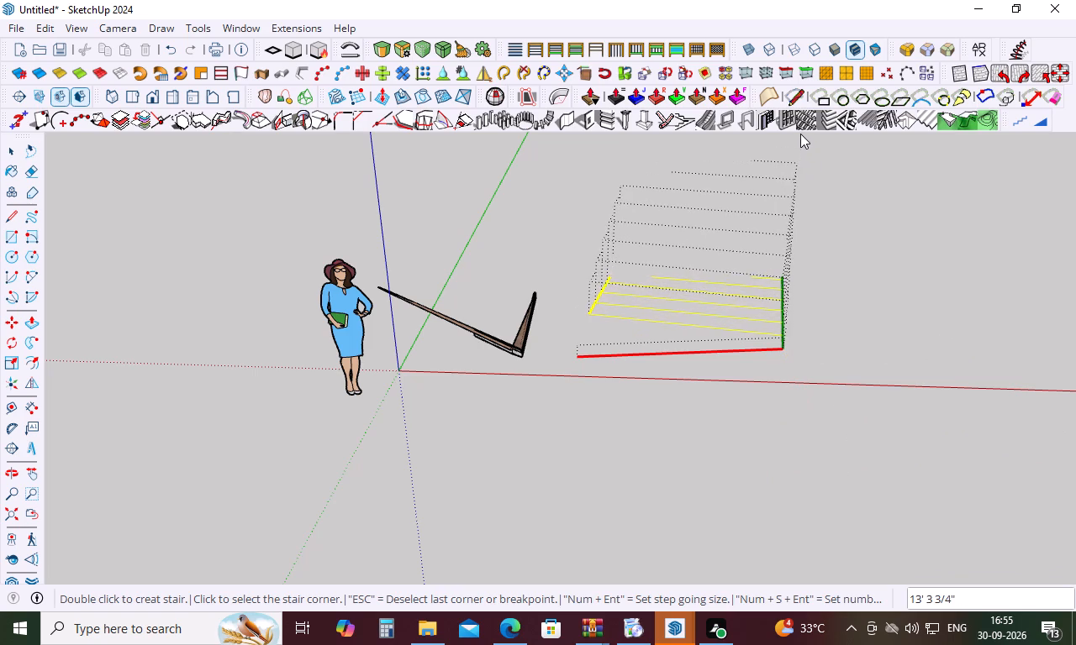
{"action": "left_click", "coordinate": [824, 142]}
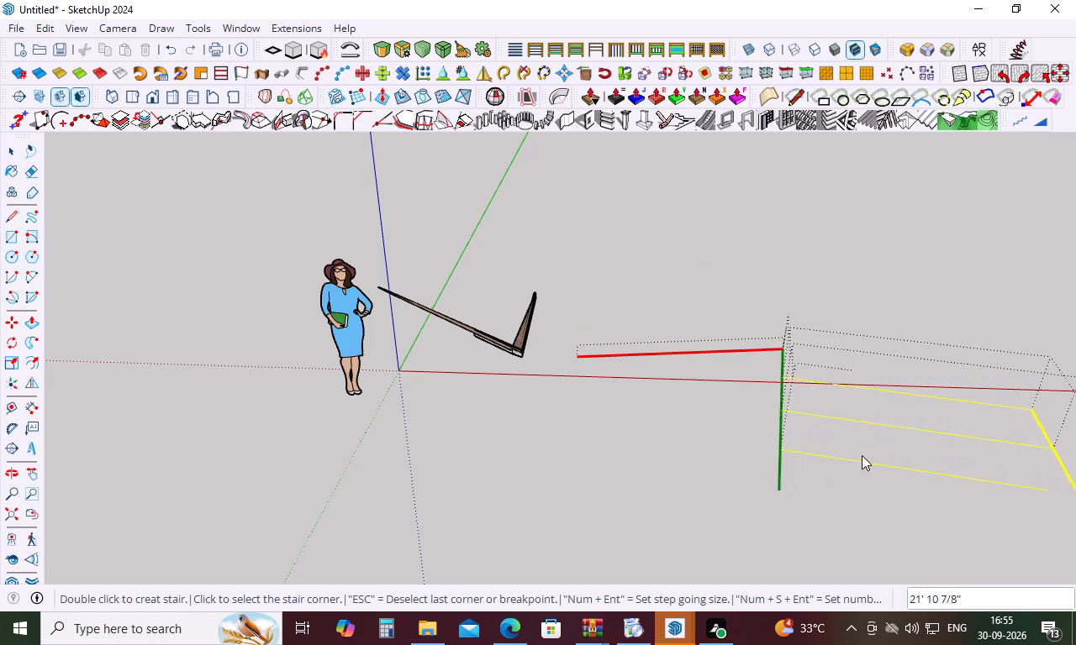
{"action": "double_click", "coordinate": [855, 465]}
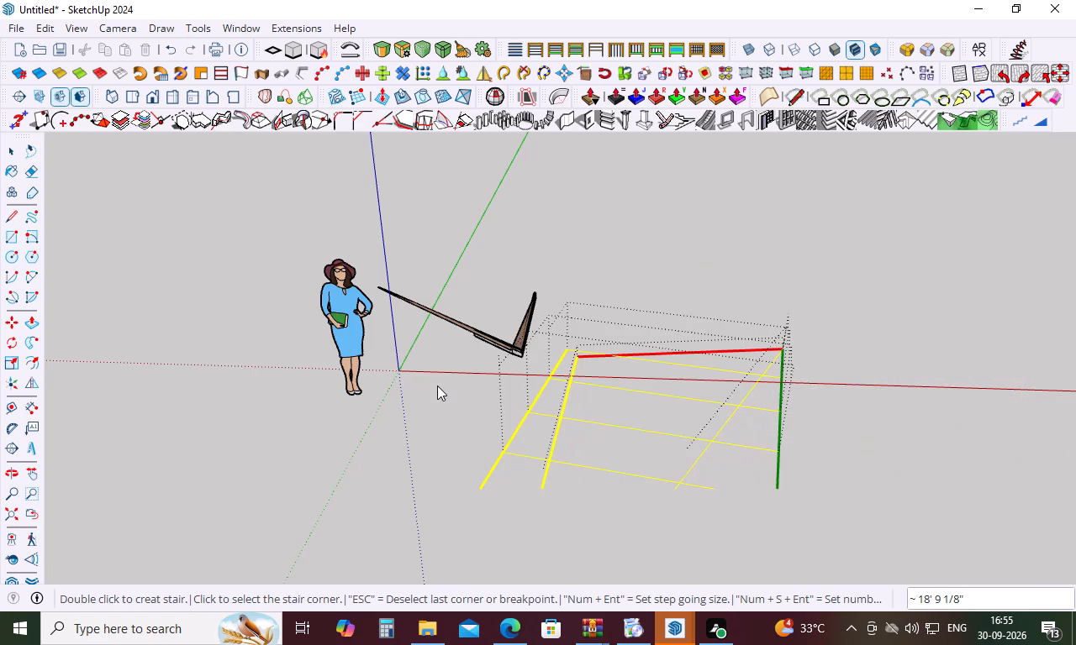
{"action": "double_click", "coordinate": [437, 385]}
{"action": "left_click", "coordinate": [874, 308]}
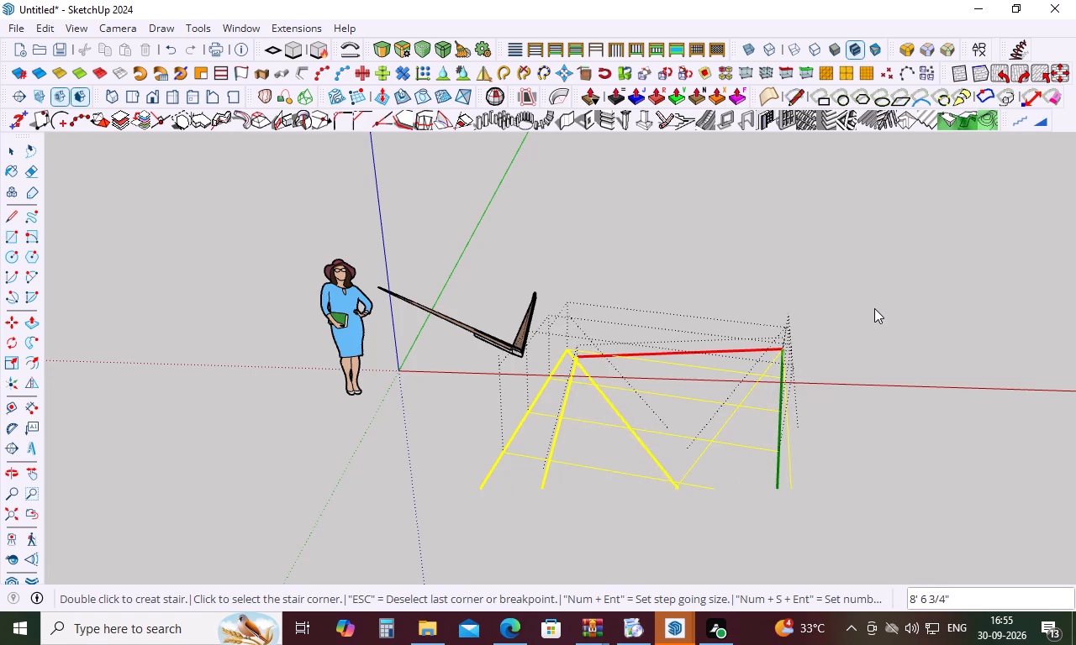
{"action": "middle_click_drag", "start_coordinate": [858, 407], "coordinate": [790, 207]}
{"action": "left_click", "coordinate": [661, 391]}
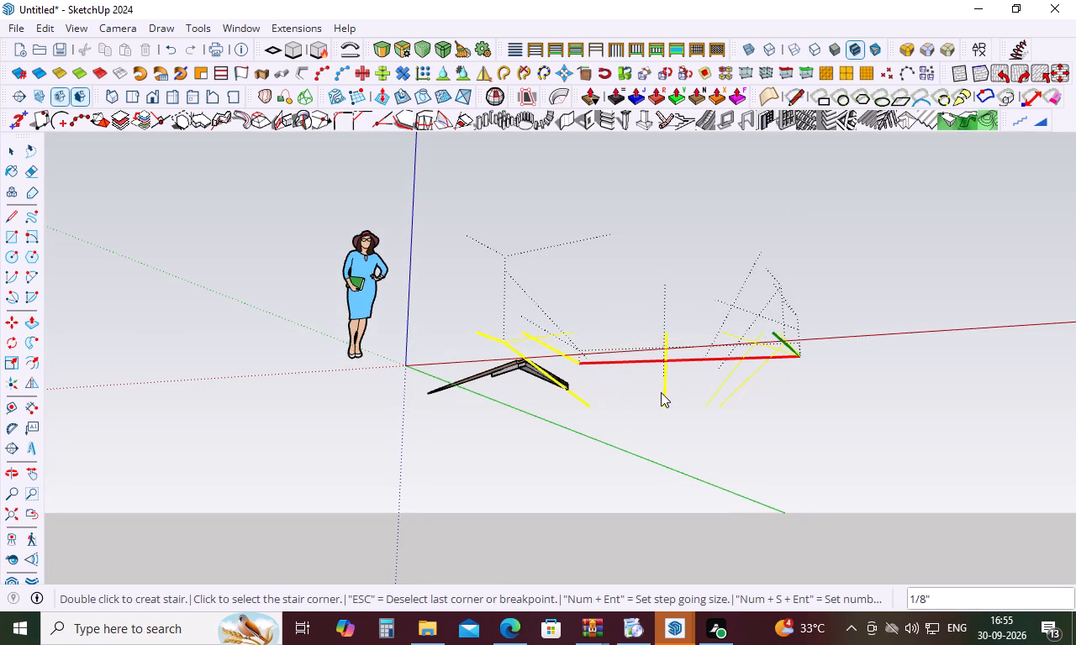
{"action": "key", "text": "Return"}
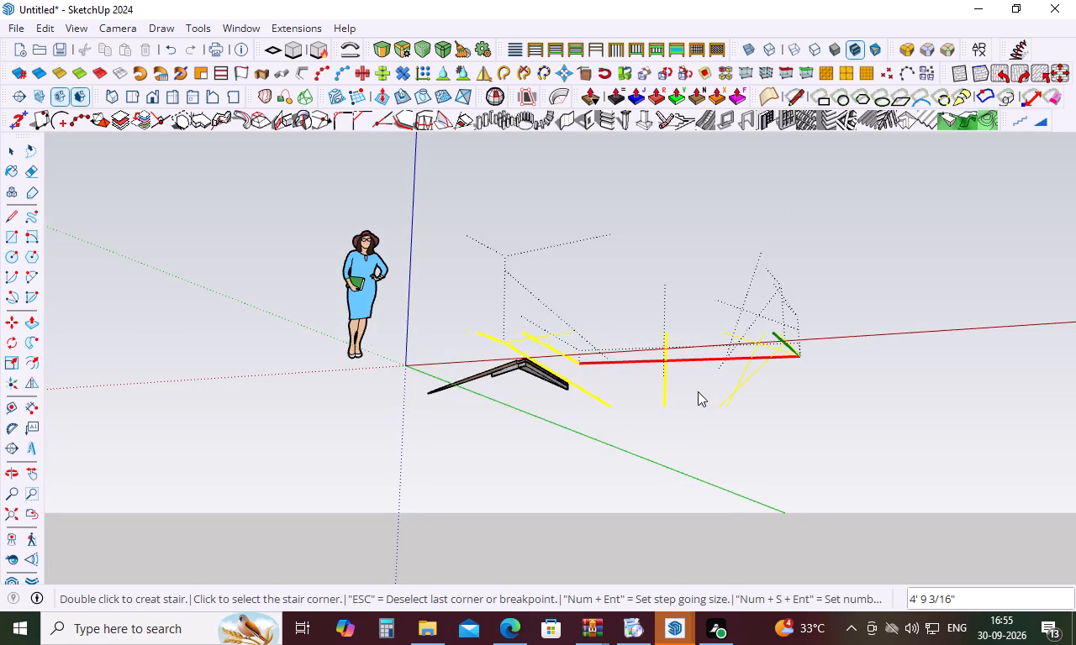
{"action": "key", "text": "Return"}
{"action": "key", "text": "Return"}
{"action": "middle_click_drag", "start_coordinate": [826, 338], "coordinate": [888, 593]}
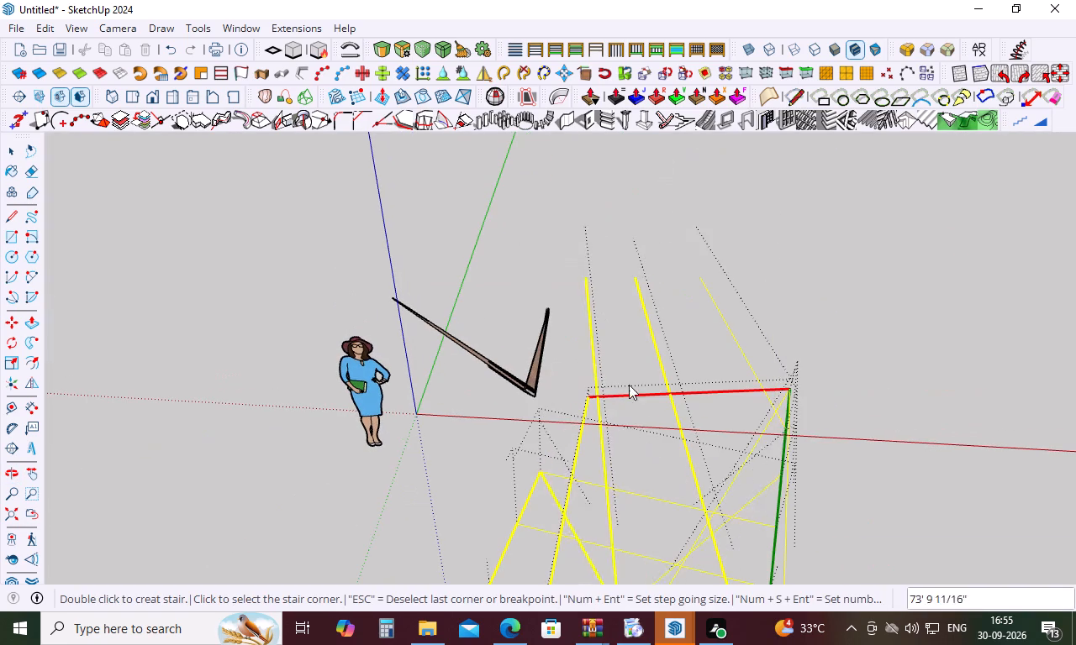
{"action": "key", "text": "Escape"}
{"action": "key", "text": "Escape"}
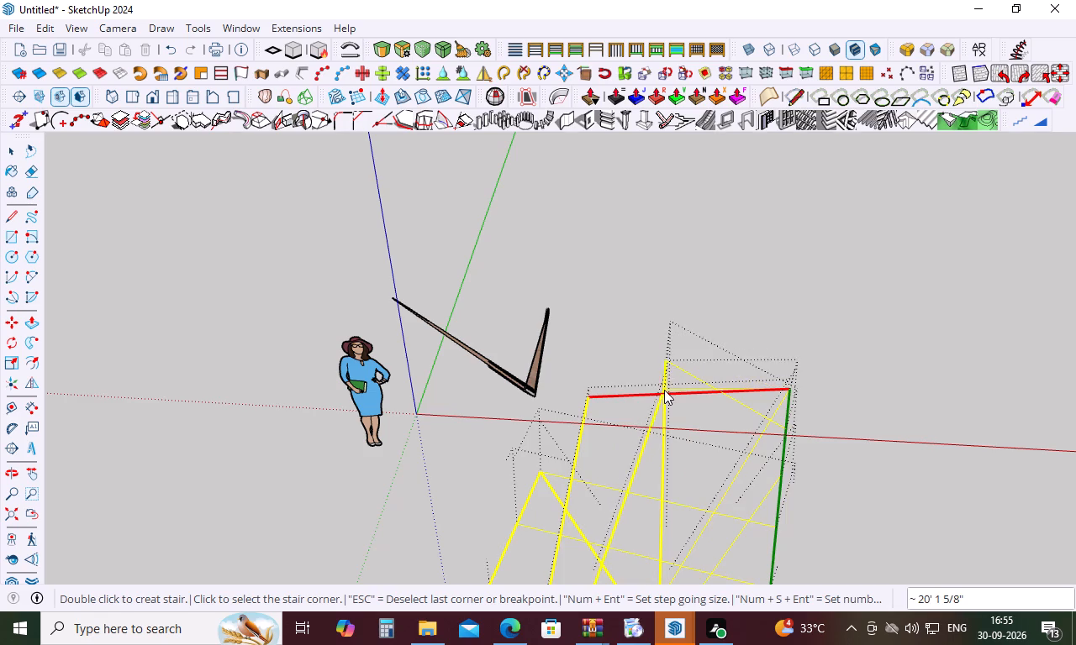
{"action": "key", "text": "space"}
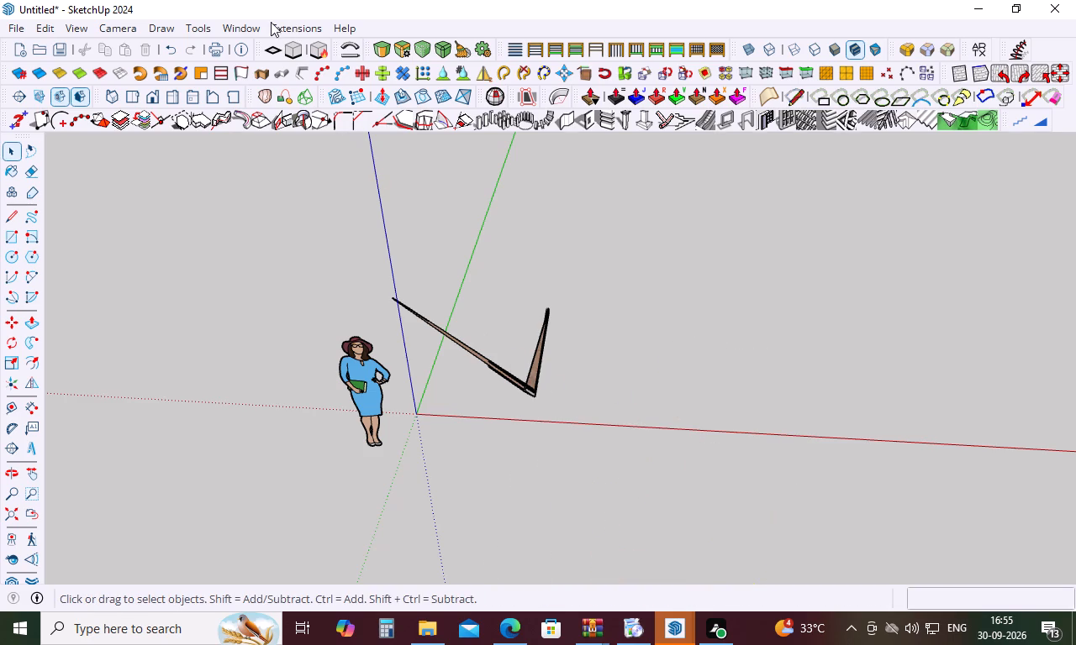
Draw the ten-step Type A stair beside the first one, about 5' wide at the entrance and running about 12' 3" along the red axis.
{"action": "left_click", "coordinate": [282, 25]}
{"action": "left_click", "coordinate": [330, 241]}
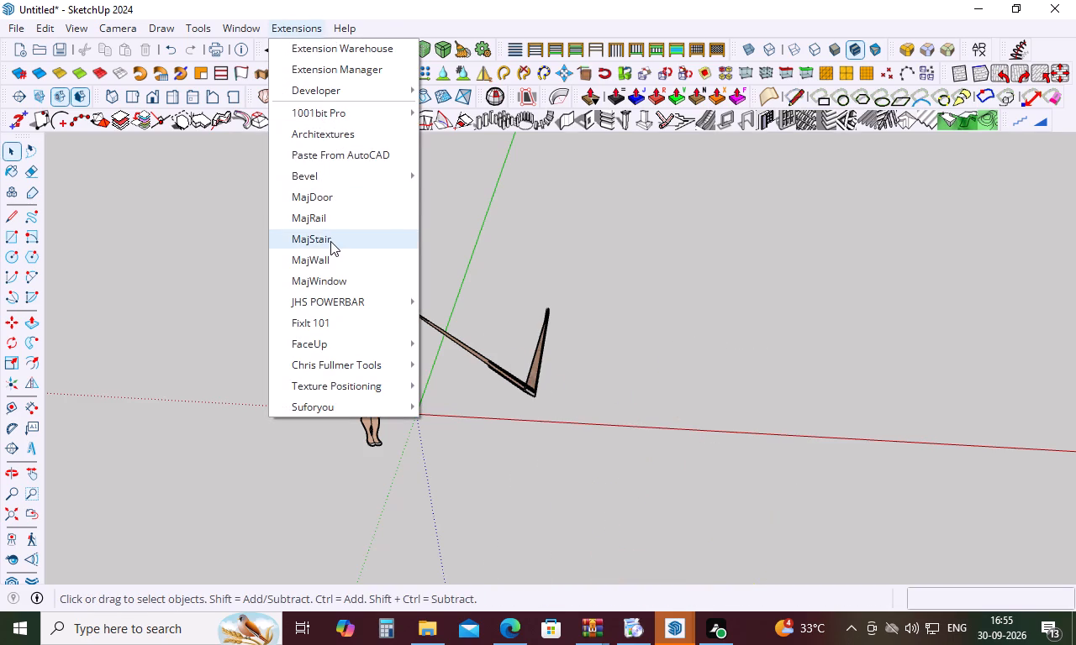
{"action": "left_click", "coordinate": [256, 482]}
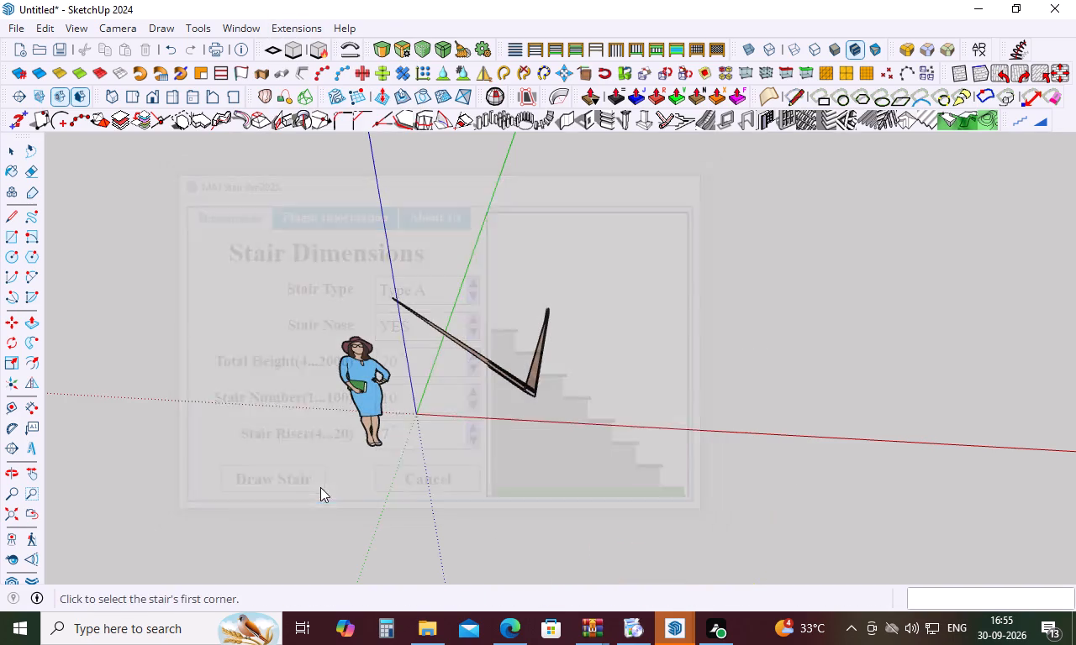
{"action": "left_click", "coordinate": [593, 410]}
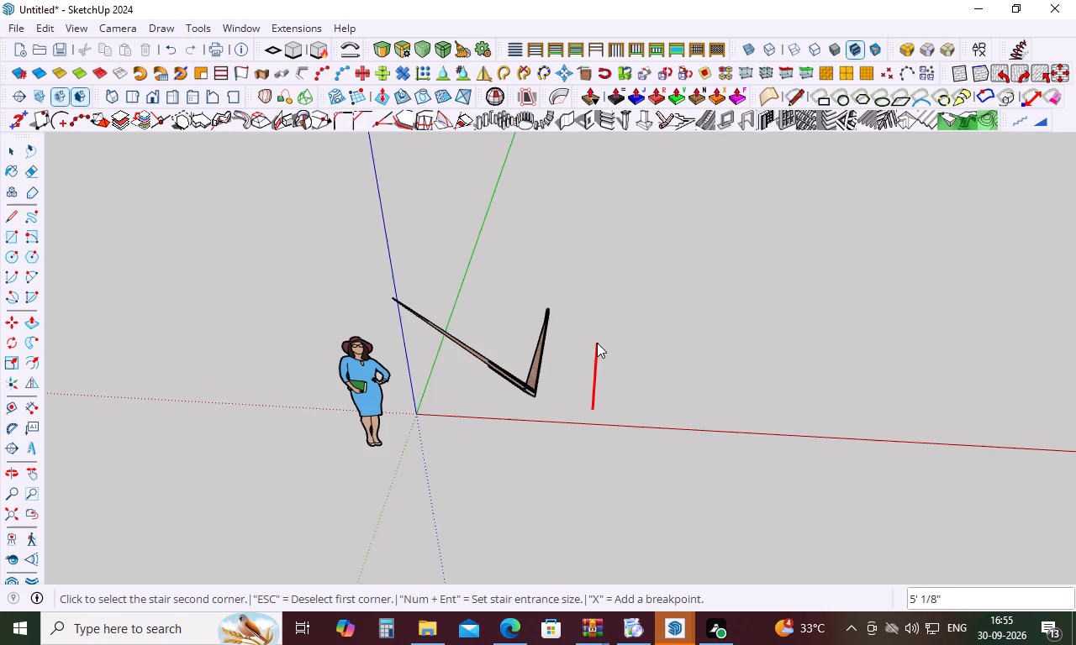
{"action": "left_click", "coordinate": [597, 343]}
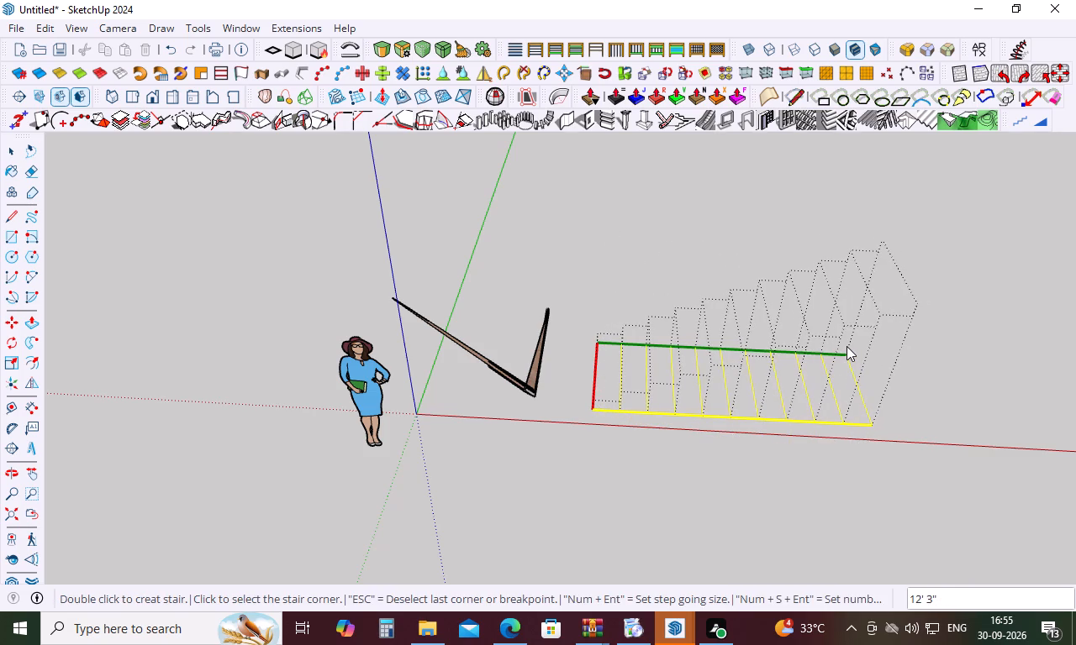
{"action": "double_click", "coordinate": [847, 346]}
Set up a MajStair stair as Type B with nosing, keeping 10 steps and a 7-inch riser, ready for drawing.
{"action": "middle_click_drag", "start_coordinate": [844, 380], "coordinate": [920, 153]}
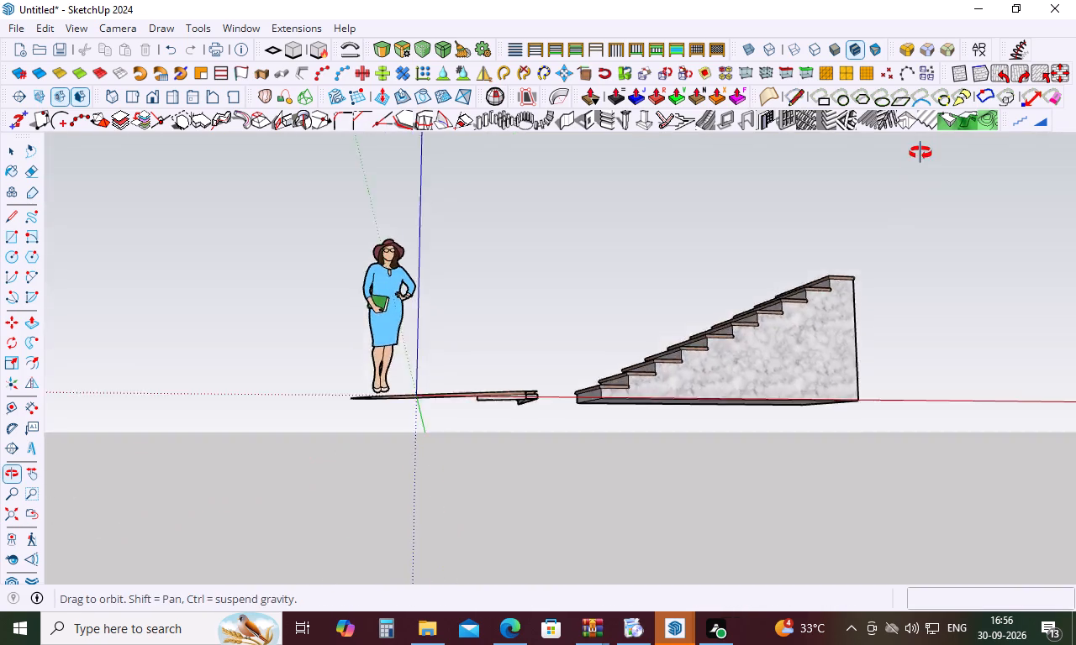
{"action": "middle_click_drag", "start_coordinate": [920, 153], "coordinate": [1012, 422]}
{"action": "scroll", "coordinate": [731, 392], "scroll_direction": "down", "scroll_amount": 2}
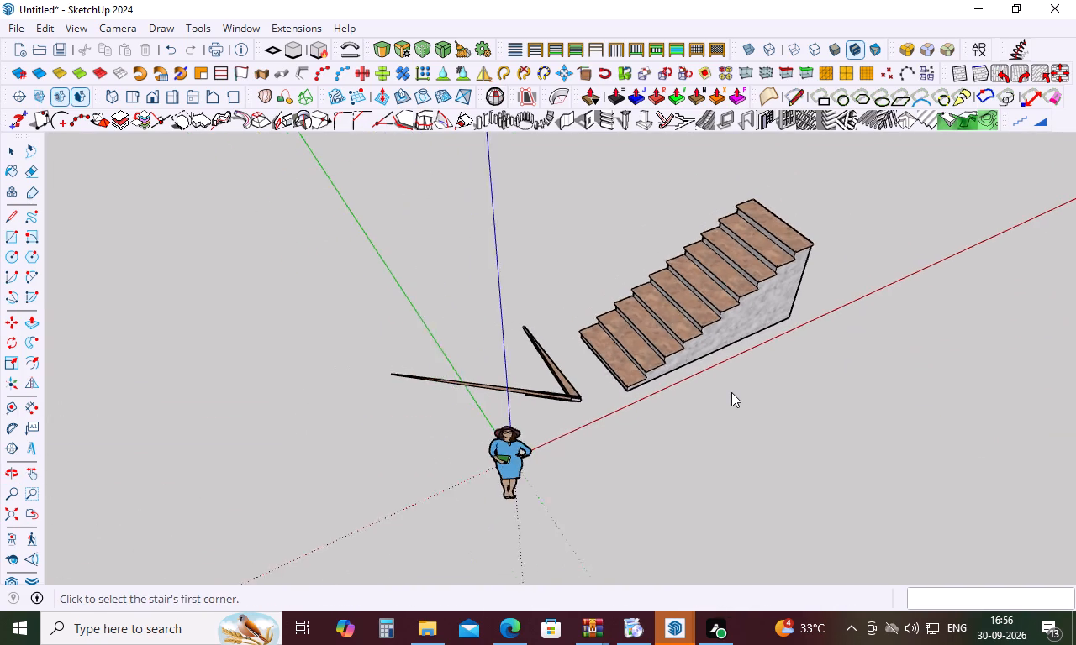
{"action": "scroll", "coordinate": [731, 392], "scroll_direction": "down", "scroll_amount": 2}
{"action": "middle_click_drag", "start_coordinate": [825, 393], "coordinate": [628, 270]}
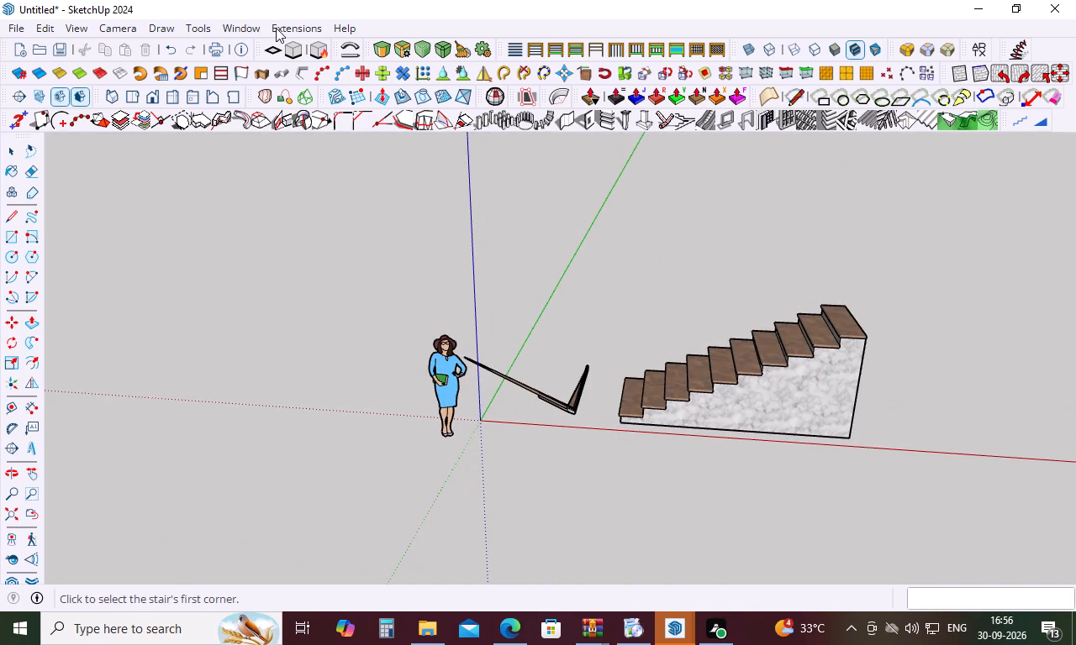
{"action": "left_click", "coordinate": [287, 27]}
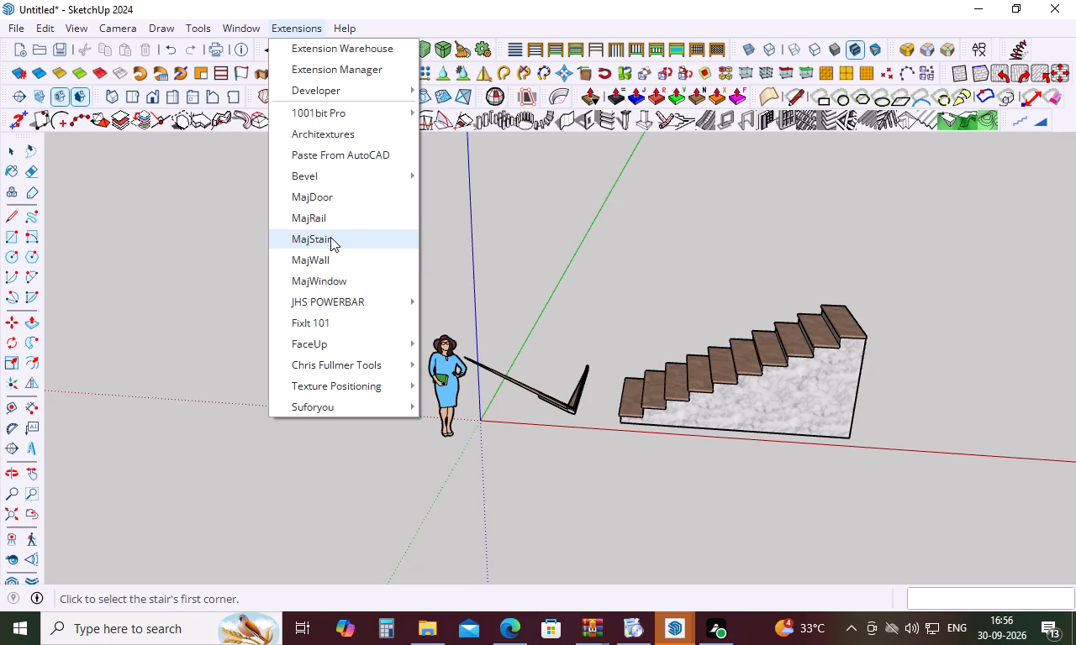
{"action": "left_click", "coordinate": [330, 237]}
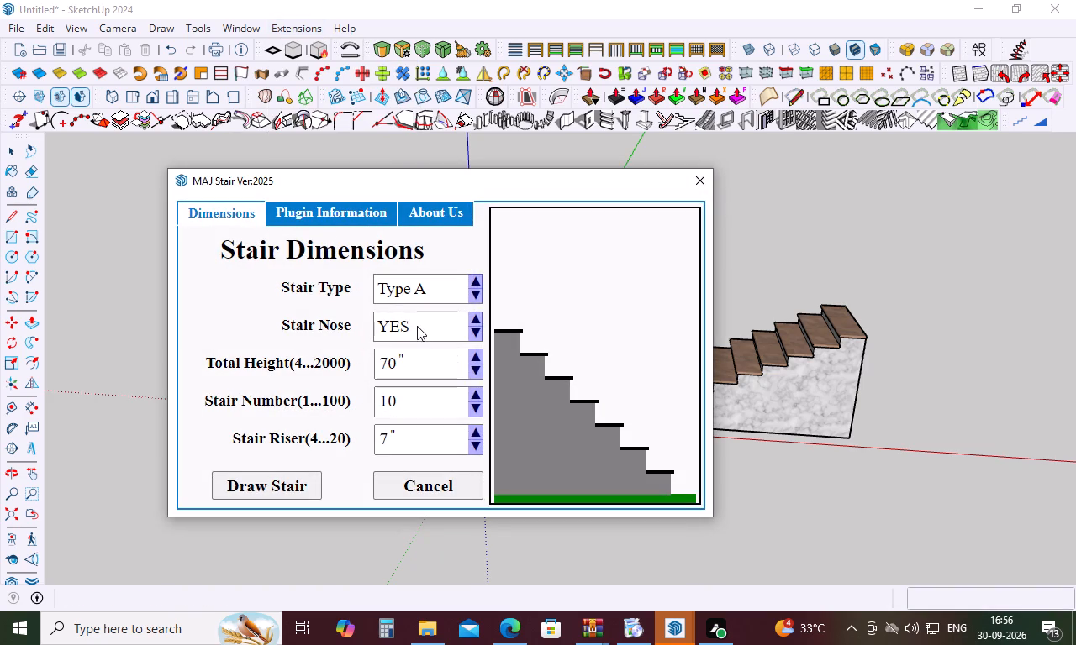
{"action": "left_click", "coordinate": [474, 277]}
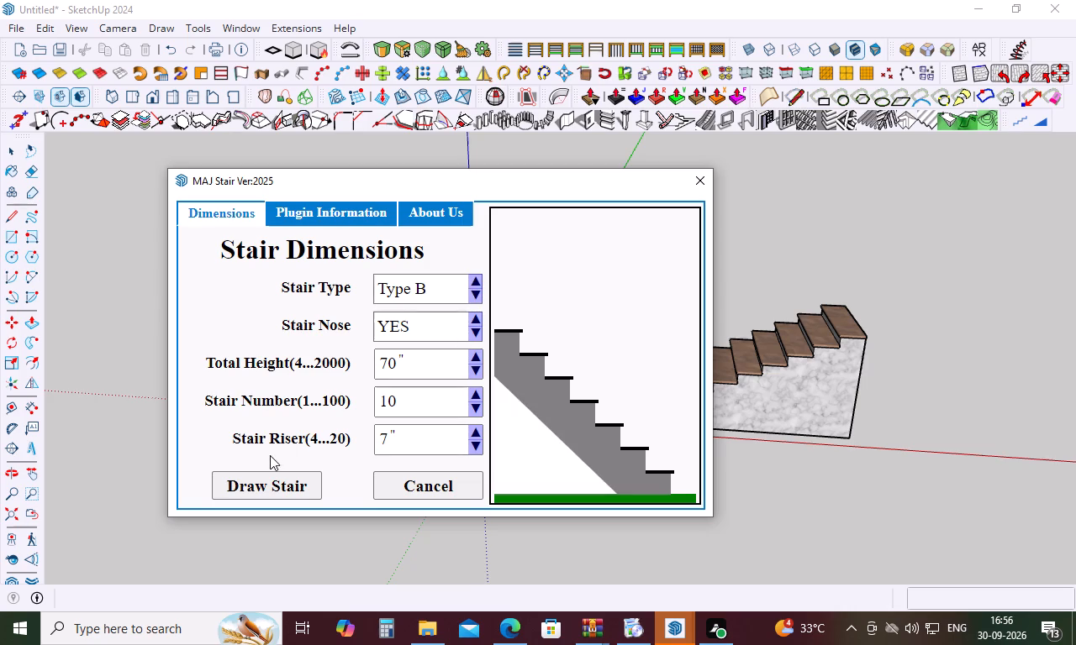
{"action": "left_click", "coordinate": [266, 484]}
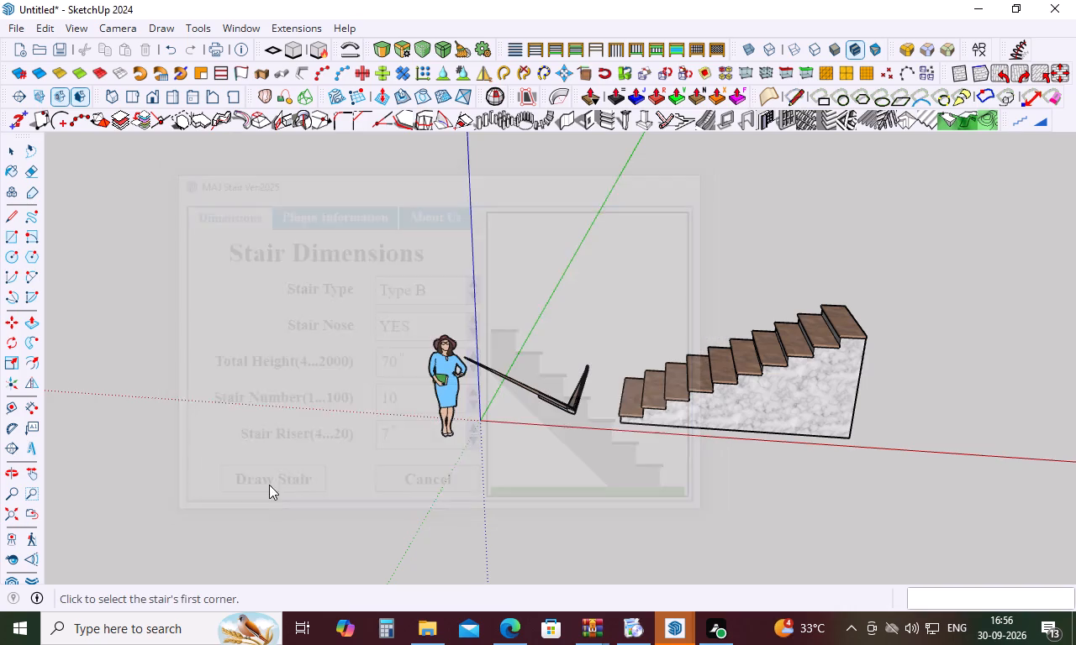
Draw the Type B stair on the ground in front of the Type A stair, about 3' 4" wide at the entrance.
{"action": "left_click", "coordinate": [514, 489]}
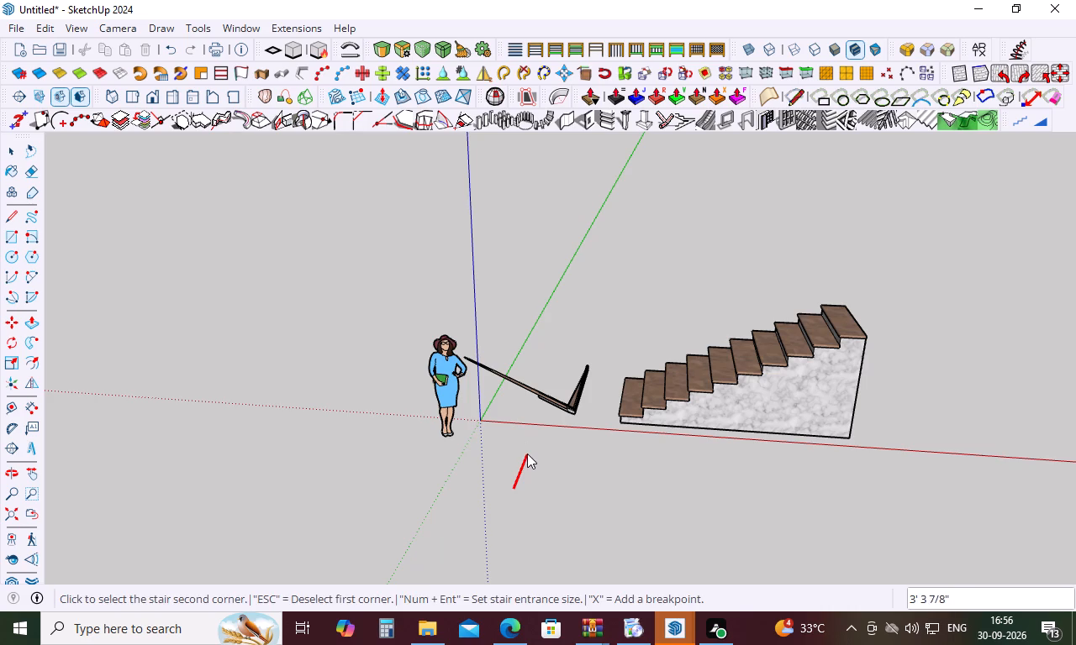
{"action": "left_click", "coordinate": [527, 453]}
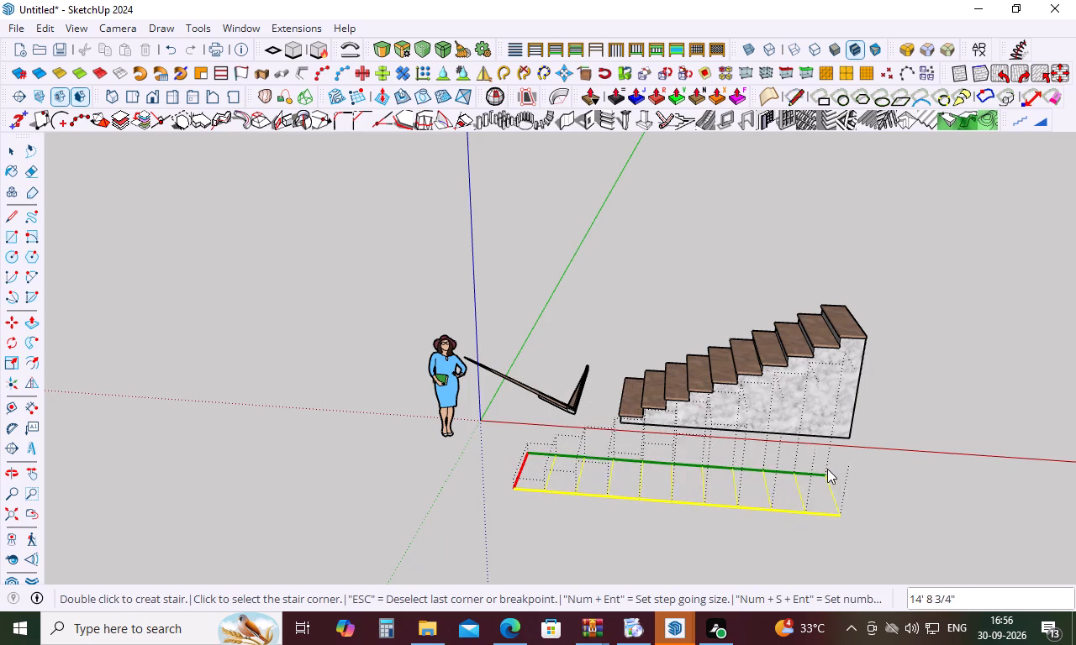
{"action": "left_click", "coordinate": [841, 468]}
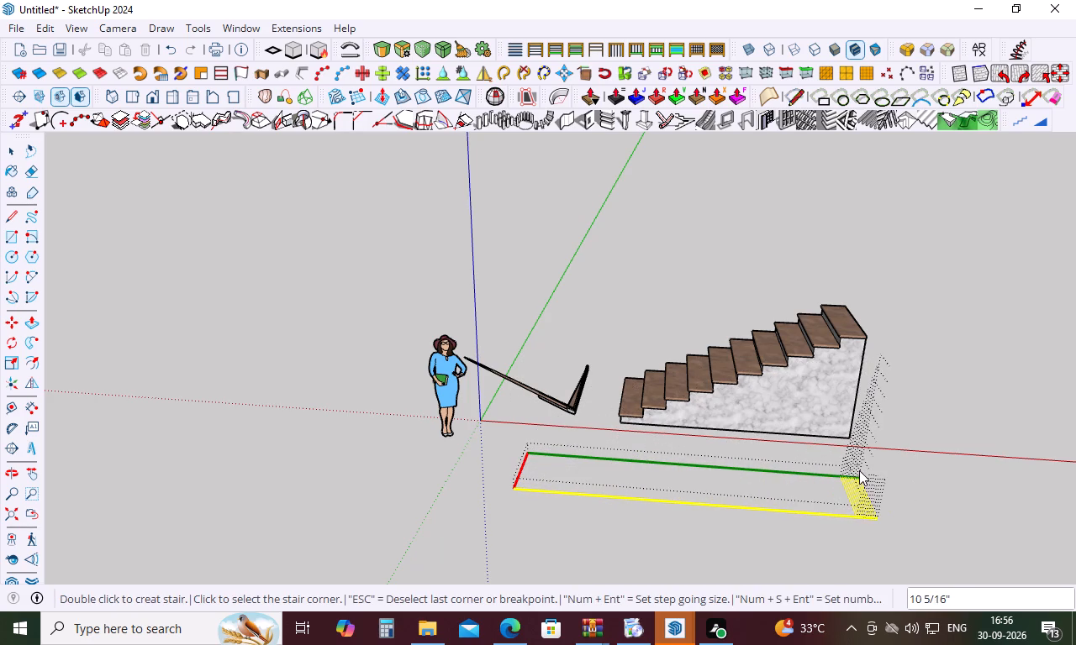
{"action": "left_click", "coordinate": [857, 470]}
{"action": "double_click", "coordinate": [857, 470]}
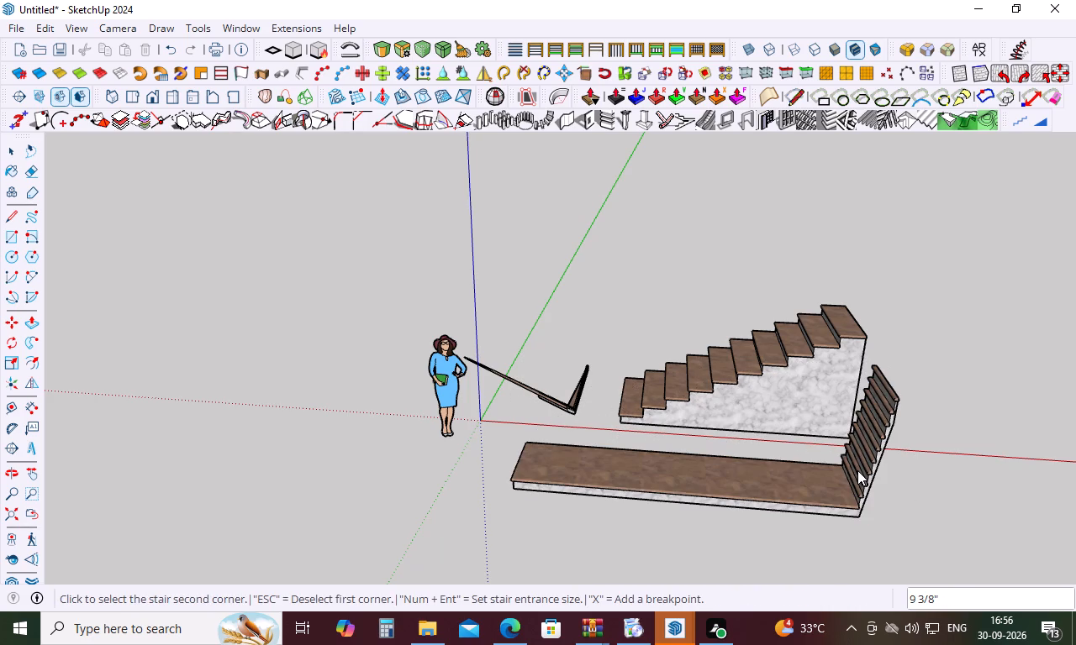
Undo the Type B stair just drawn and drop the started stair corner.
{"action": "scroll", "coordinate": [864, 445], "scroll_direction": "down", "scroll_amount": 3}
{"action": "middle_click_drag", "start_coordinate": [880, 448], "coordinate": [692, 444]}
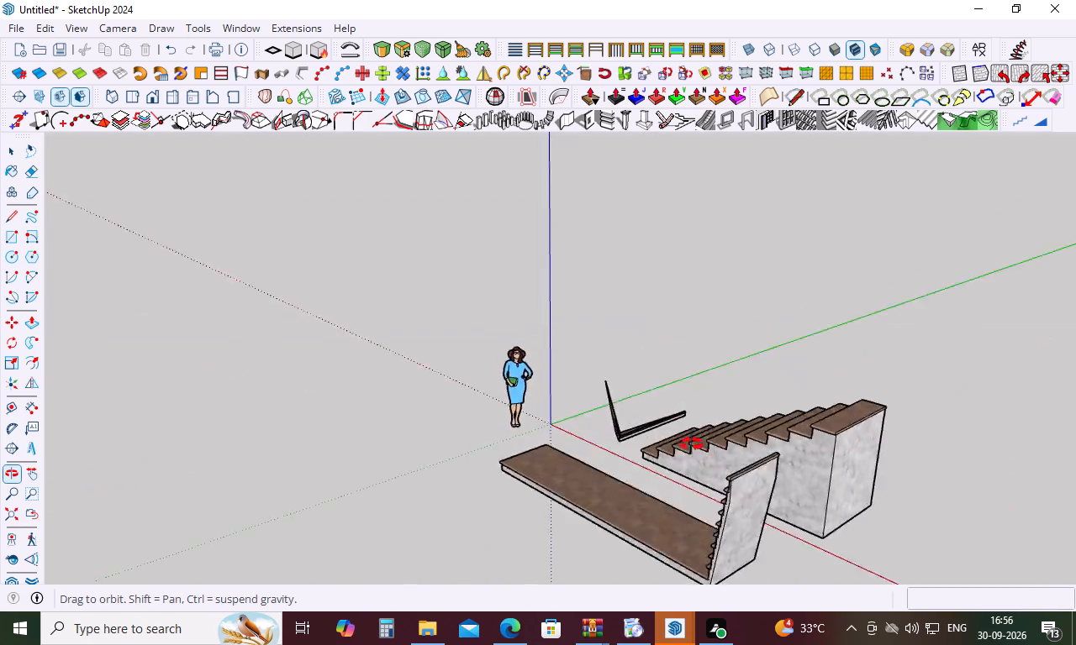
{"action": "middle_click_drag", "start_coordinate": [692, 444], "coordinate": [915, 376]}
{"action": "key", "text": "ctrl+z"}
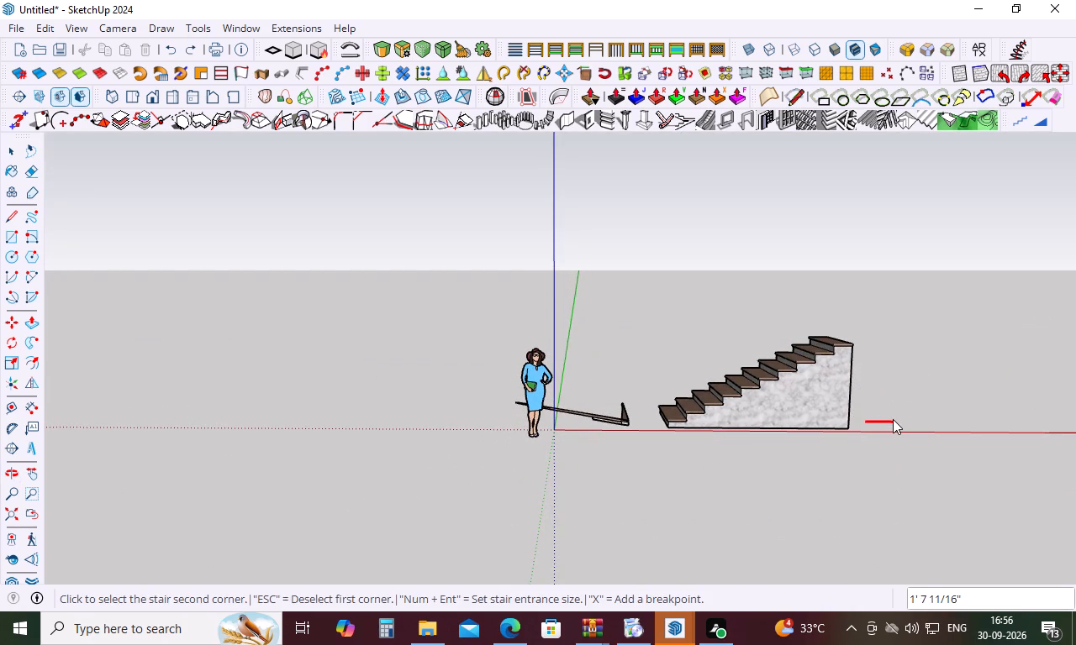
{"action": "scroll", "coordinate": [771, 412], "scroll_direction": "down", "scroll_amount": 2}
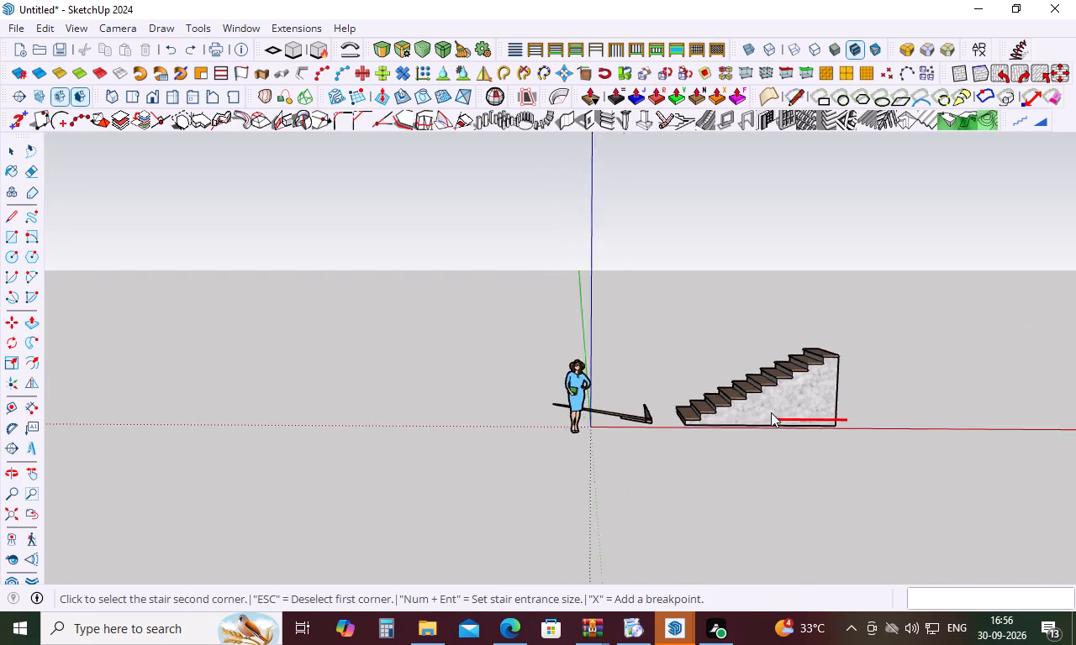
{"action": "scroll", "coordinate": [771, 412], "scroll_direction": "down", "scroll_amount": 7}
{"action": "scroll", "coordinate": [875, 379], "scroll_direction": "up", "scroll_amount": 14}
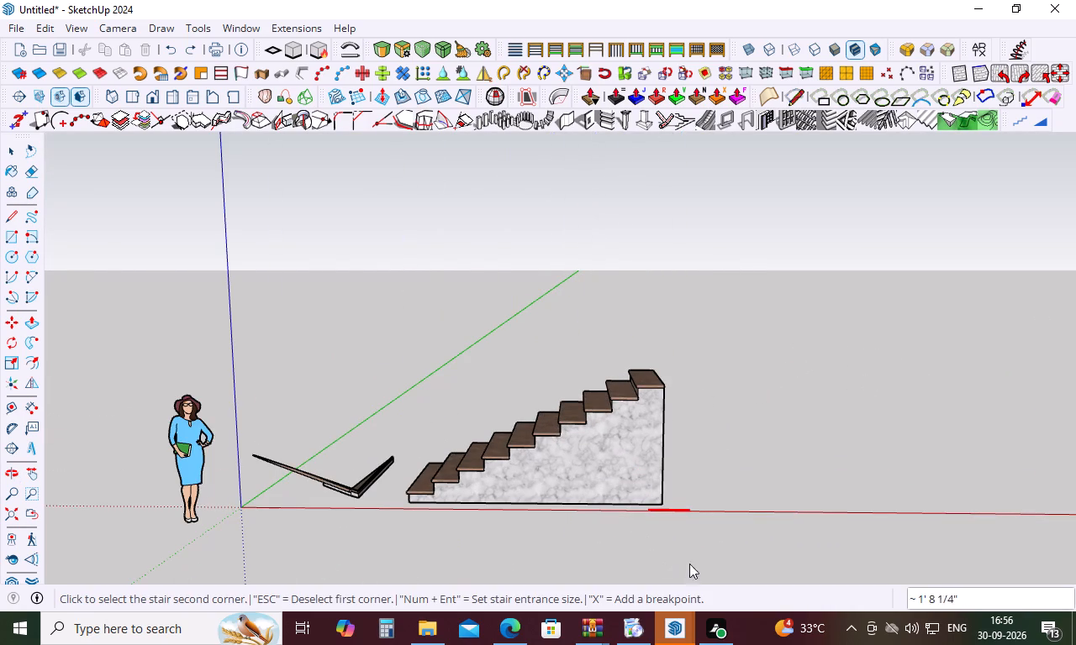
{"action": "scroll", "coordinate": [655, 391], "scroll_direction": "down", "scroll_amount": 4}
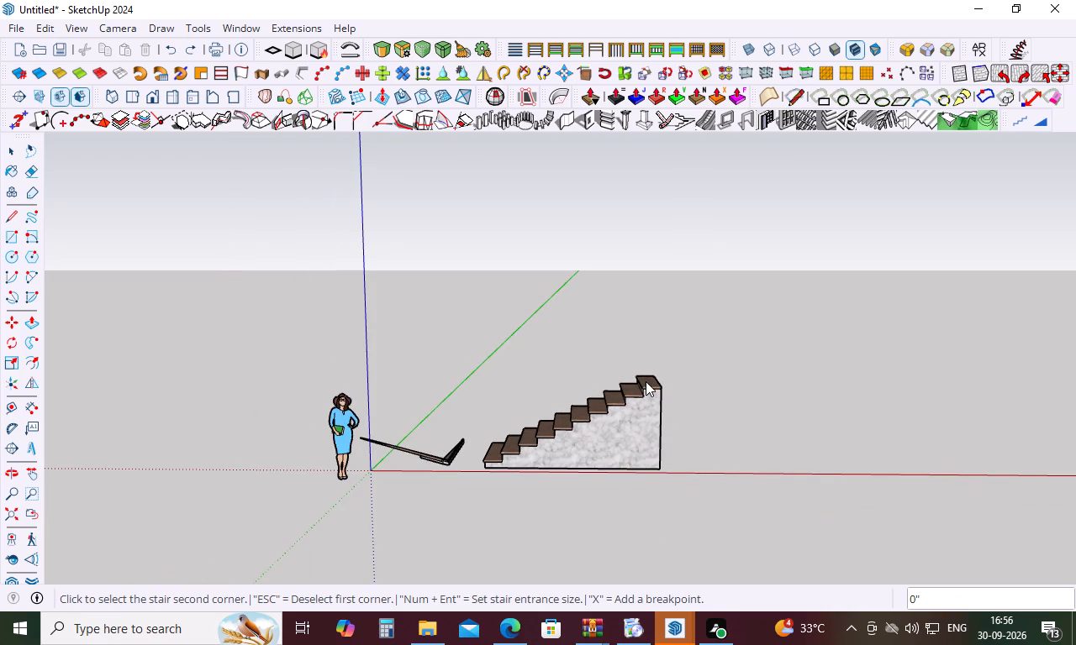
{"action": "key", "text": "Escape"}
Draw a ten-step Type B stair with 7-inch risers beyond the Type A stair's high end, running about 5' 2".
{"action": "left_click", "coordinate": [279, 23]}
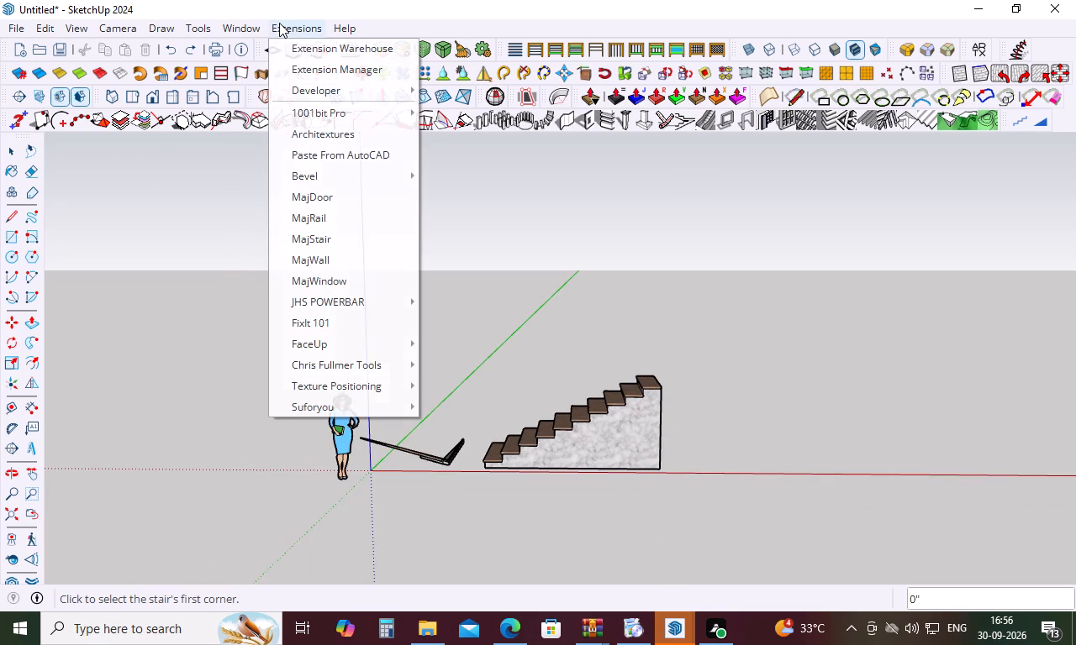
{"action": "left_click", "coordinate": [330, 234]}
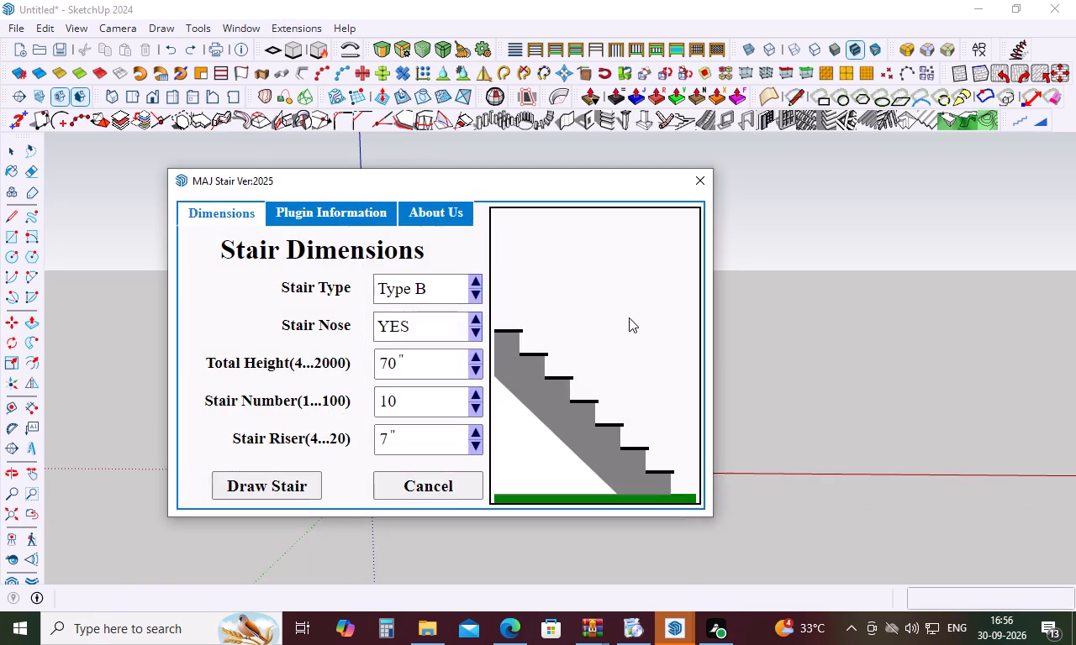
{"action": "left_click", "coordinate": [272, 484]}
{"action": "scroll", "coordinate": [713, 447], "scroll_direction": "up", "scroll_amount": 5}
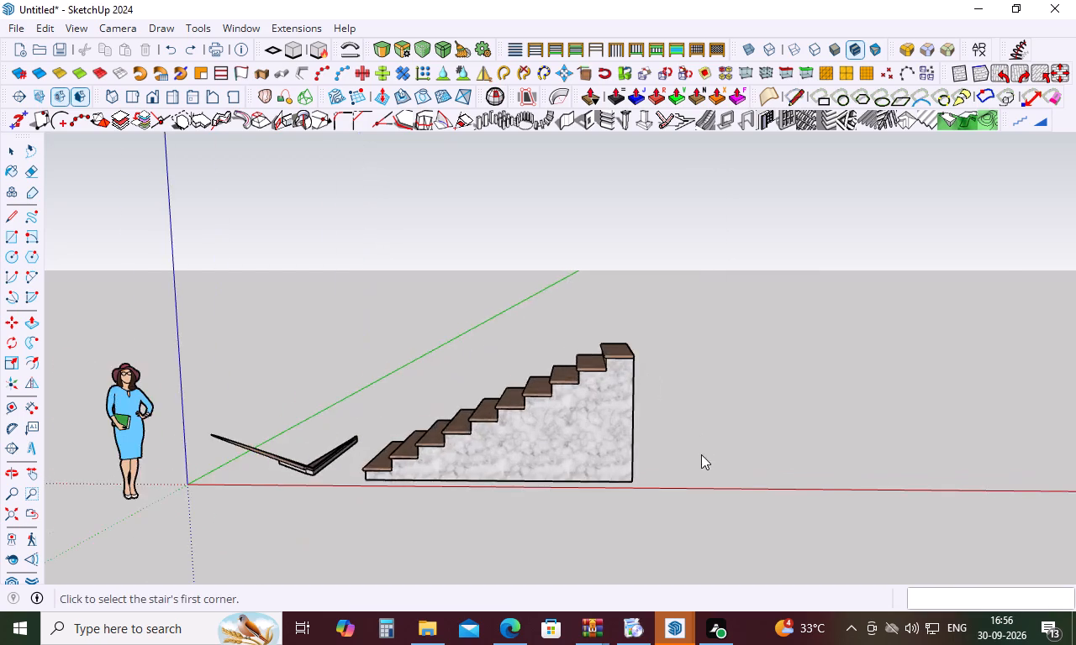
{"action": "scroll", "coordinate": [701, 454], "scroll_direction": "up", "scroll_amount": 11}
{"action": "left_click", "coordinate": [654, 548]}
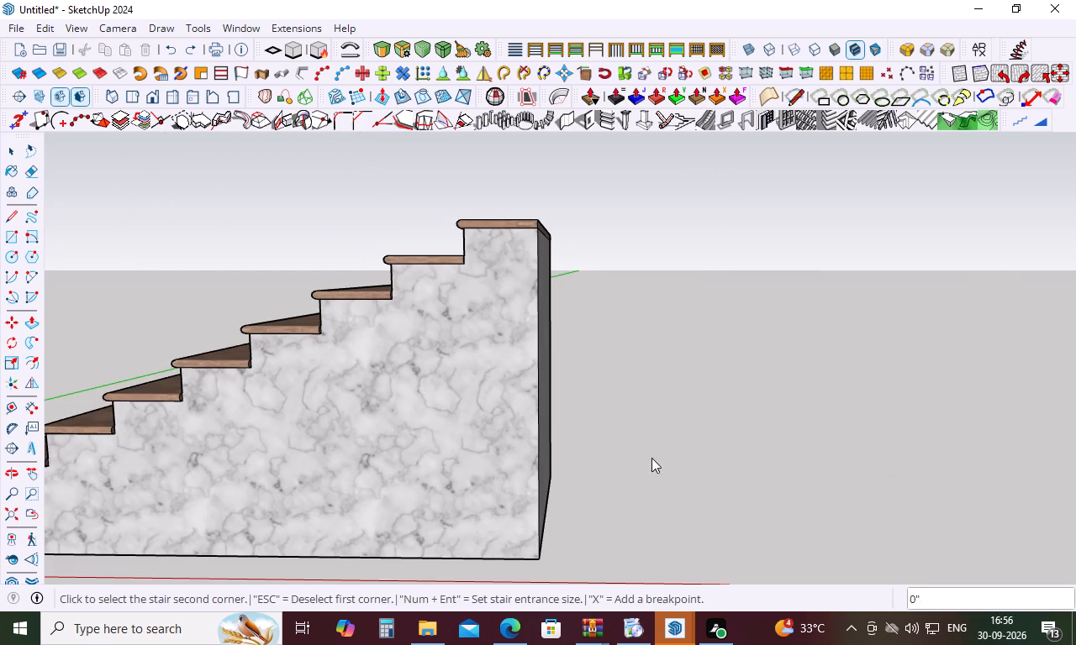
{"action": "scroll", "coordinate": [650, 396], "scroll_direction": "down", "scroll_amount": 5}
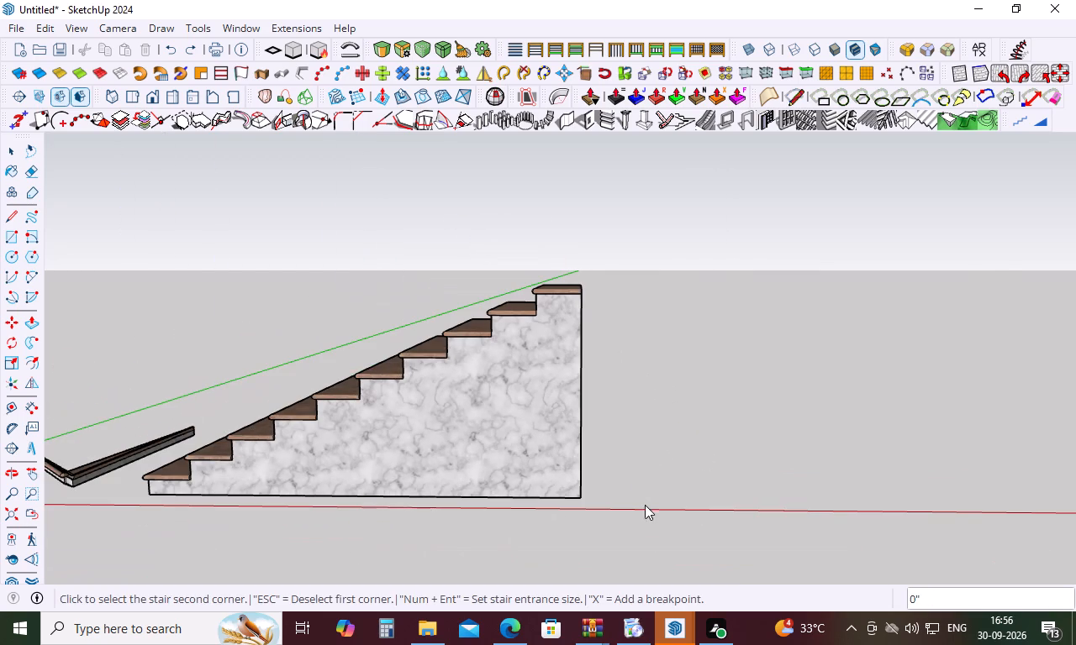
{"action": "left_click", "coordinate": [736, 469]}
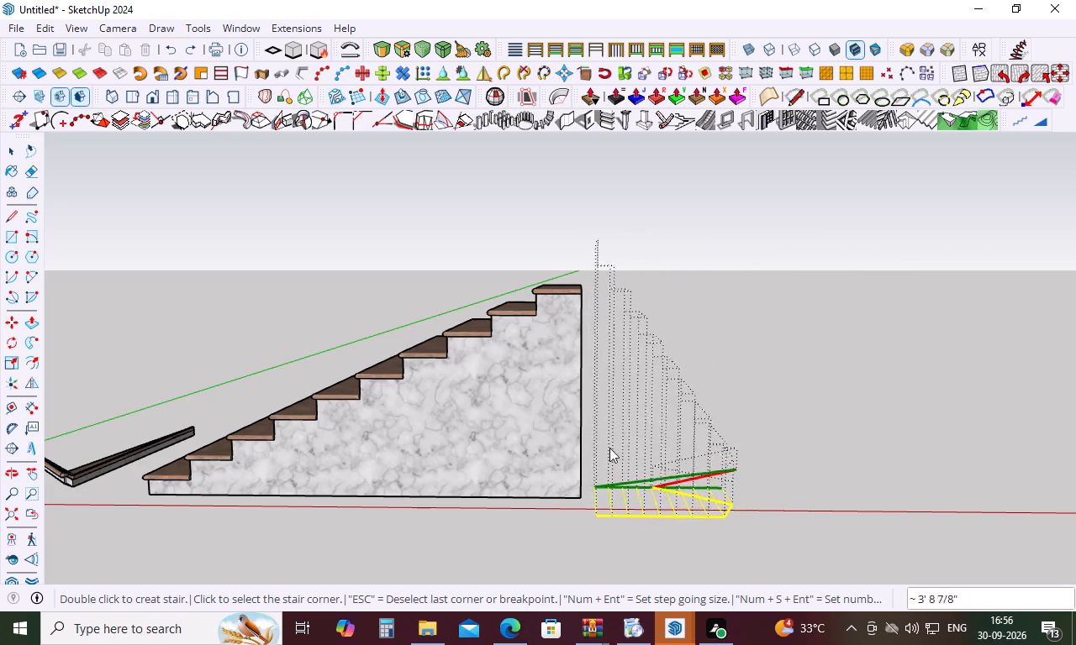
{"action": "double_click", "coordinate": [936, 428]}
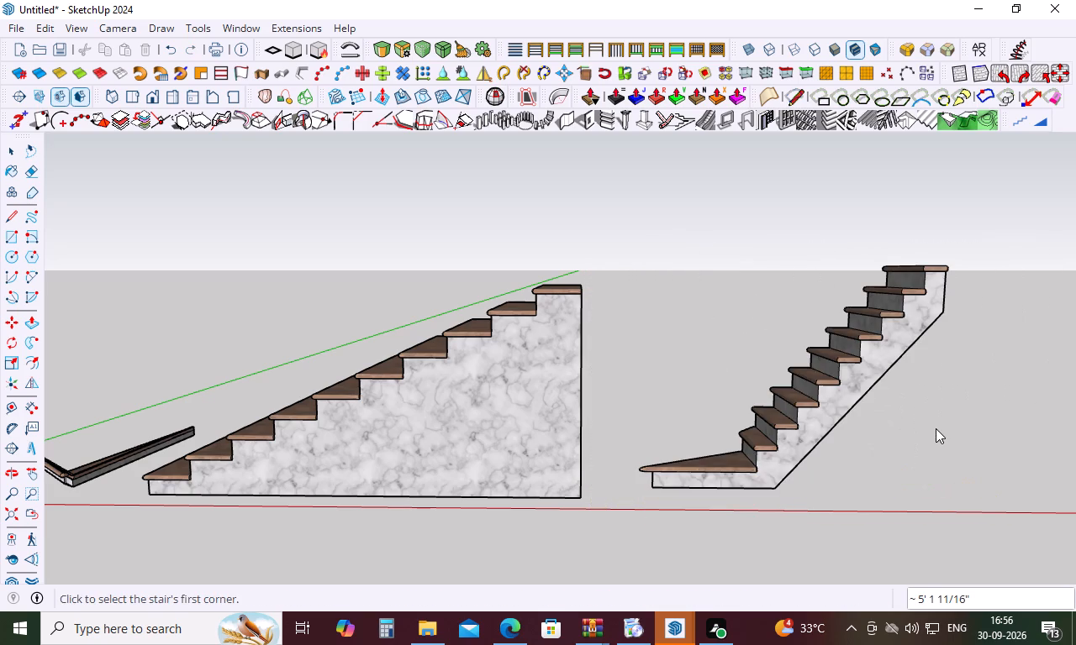
Delete the Type A stair, the Type B stair and the first single-step stair from the model.
{"action": "scroll", "coordinate": [818, 343], "scroll_direction": "down", "scroll_amount": 4}
{"action": "middle_click_drag", "start_coordinate": [818, 343], "coordinate": [831, 577]}
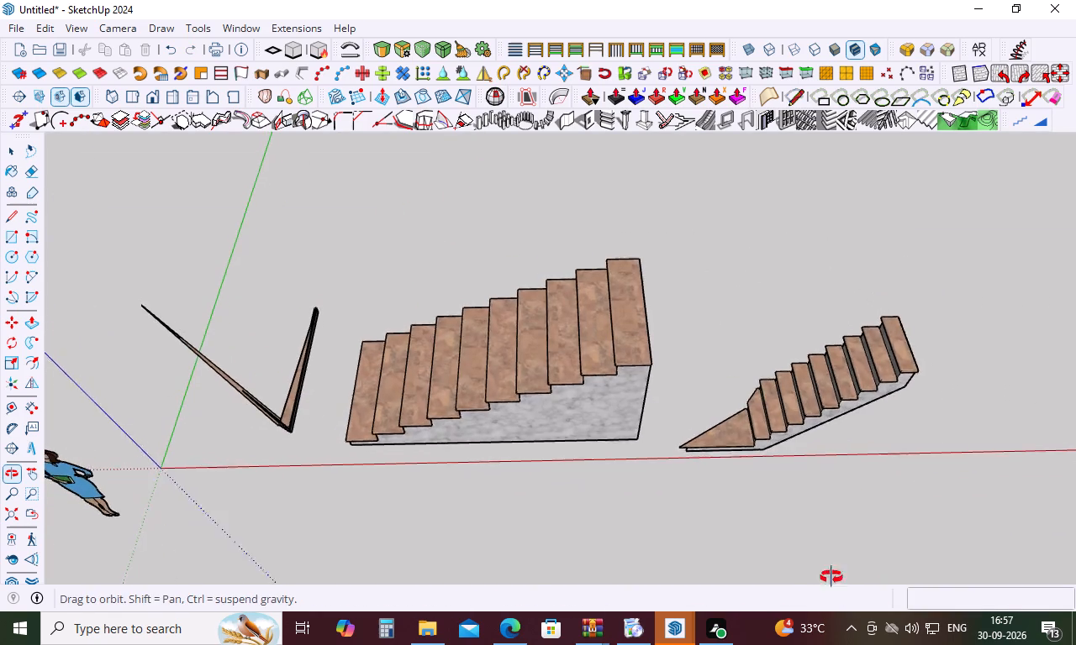
{"action": "middle_click_drag", "start_coordinate": [831, 577], "coordinate": [896, 483]}
{"action": "middle_click_drag", "start_coordinate": [876, 509], "coordinate": [857, 525]}
{"action": "middle_click", "coordinate": [692, 549]}
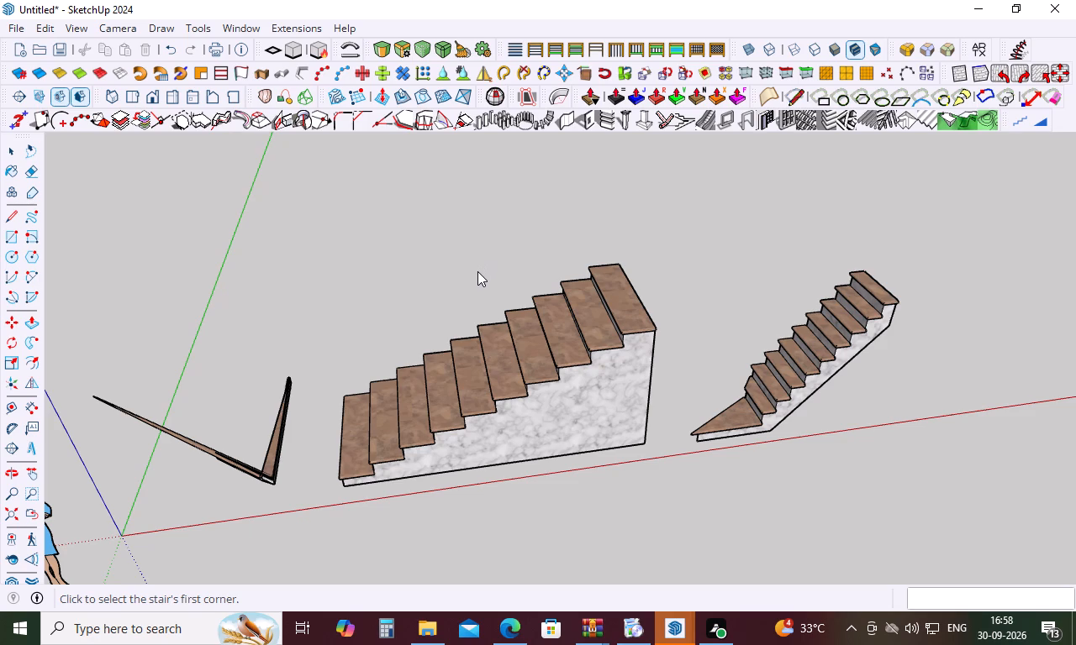
{"action": "key", "text": "space"}
{"action": "left_click", "coordinate": [521, 412]}
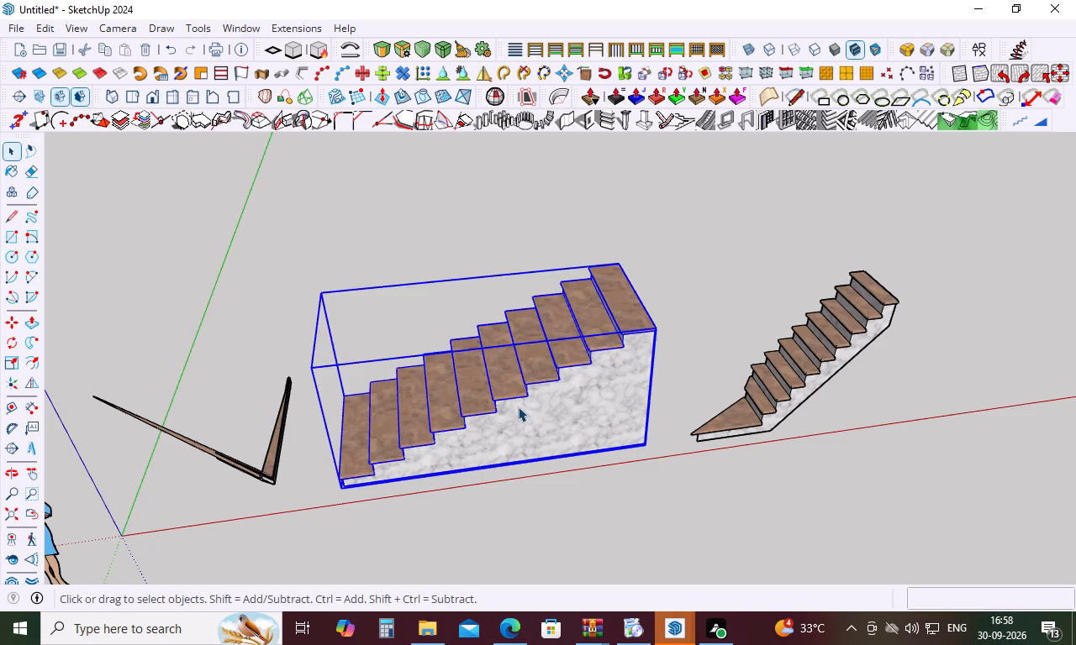
{"action": "key", "text": "Delete"}
{"action": "left_click", "coordinate": [747, 399]}
{"action": "key", "text": "Delete"}
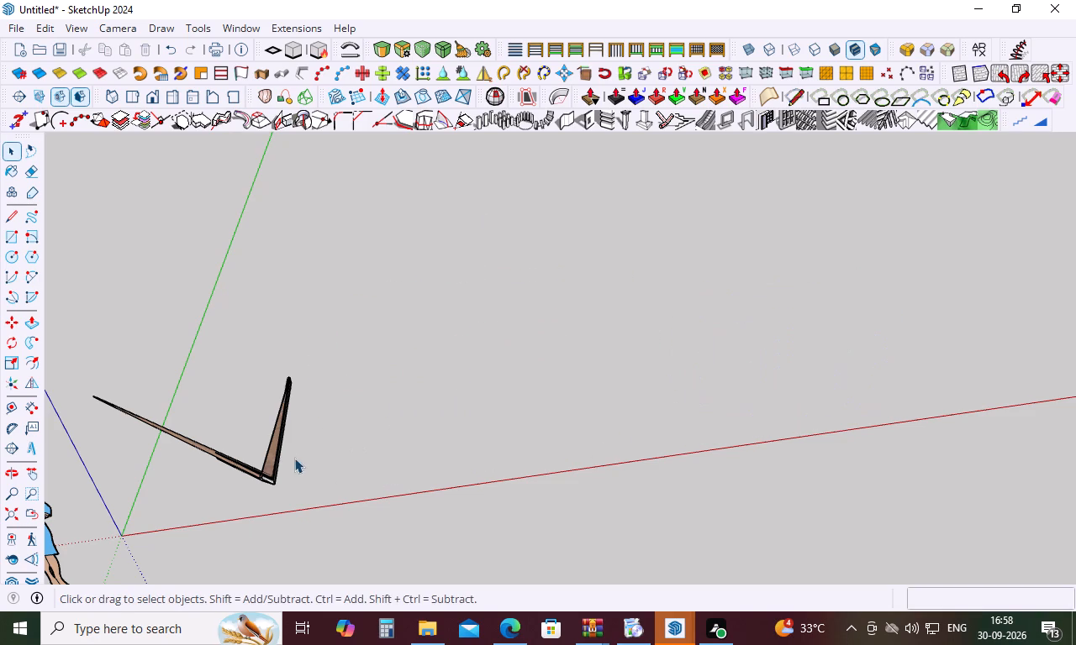
{"action": "left_click", "coordinate": [272, 469]}
{"action": "key", "text": "Delete"}
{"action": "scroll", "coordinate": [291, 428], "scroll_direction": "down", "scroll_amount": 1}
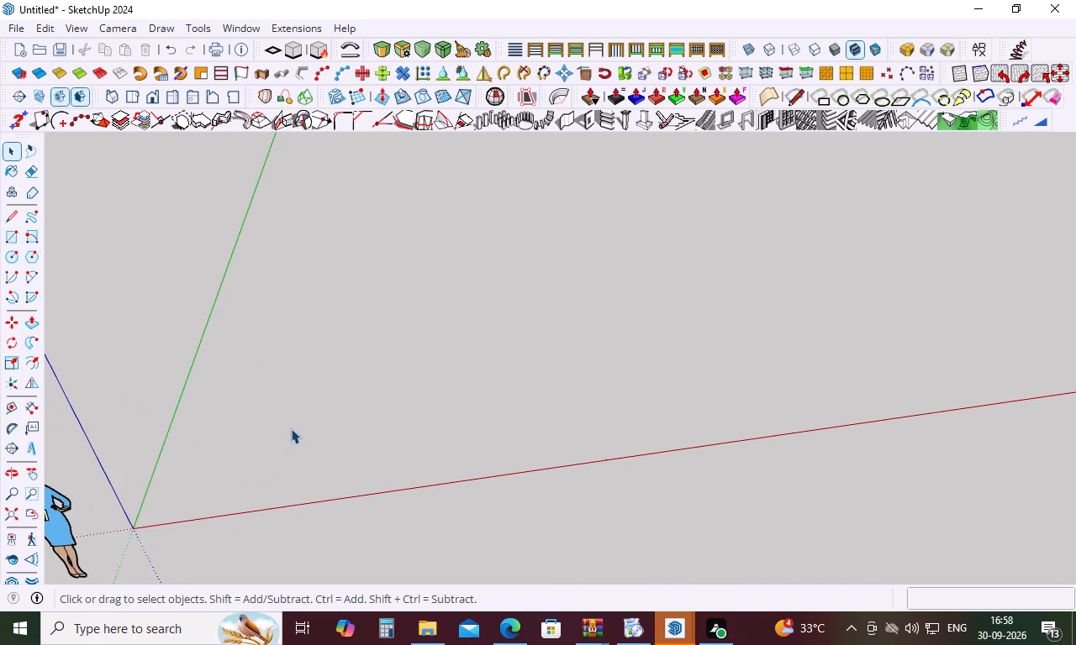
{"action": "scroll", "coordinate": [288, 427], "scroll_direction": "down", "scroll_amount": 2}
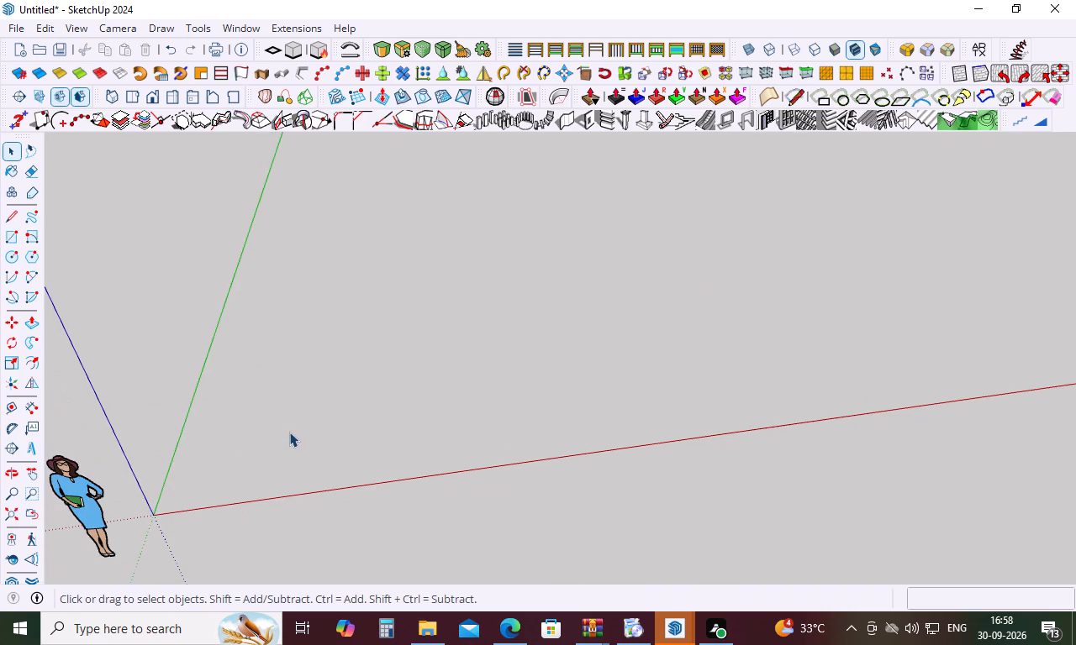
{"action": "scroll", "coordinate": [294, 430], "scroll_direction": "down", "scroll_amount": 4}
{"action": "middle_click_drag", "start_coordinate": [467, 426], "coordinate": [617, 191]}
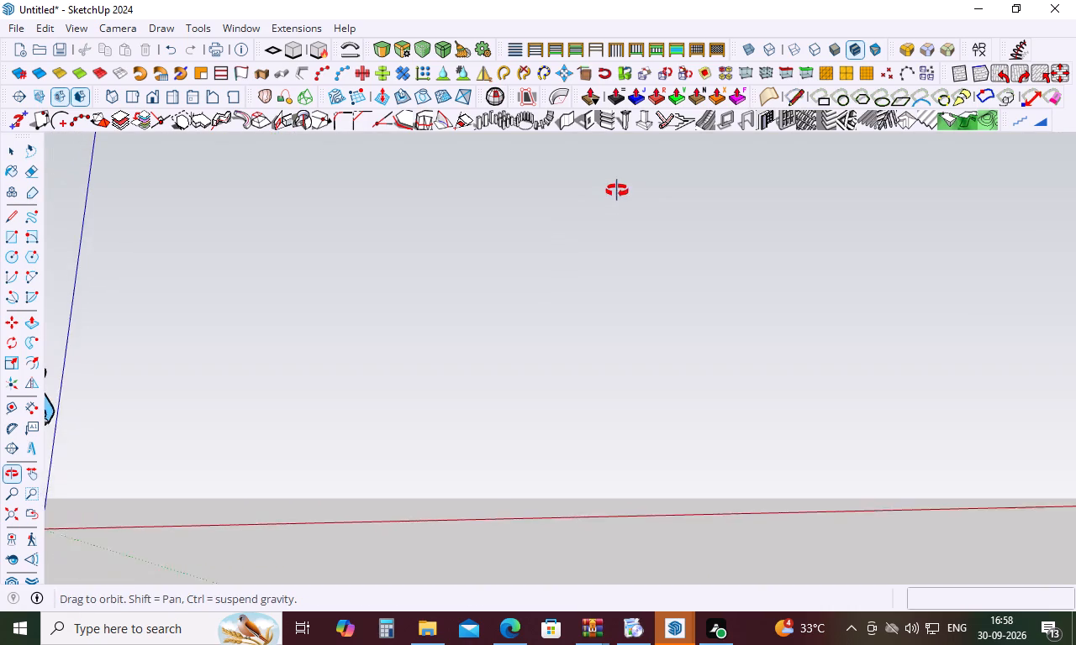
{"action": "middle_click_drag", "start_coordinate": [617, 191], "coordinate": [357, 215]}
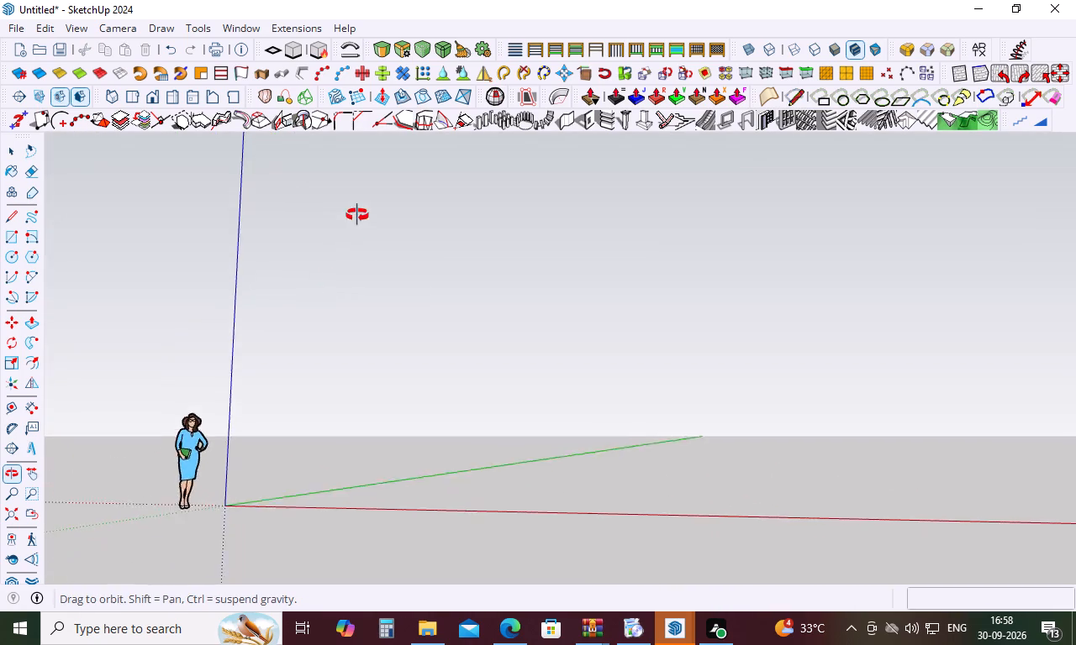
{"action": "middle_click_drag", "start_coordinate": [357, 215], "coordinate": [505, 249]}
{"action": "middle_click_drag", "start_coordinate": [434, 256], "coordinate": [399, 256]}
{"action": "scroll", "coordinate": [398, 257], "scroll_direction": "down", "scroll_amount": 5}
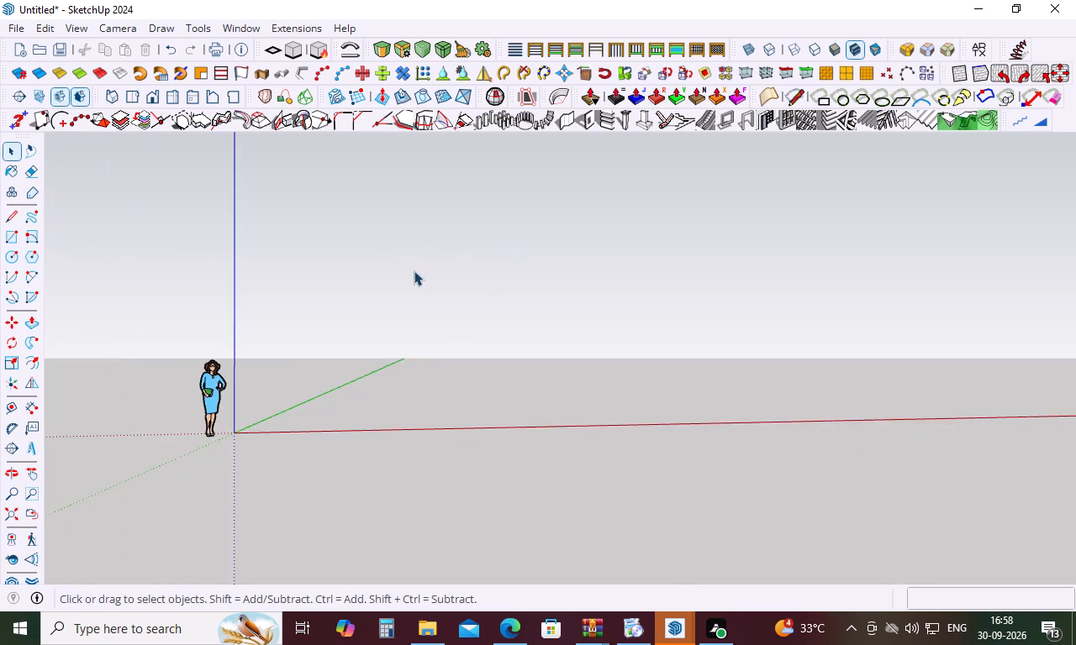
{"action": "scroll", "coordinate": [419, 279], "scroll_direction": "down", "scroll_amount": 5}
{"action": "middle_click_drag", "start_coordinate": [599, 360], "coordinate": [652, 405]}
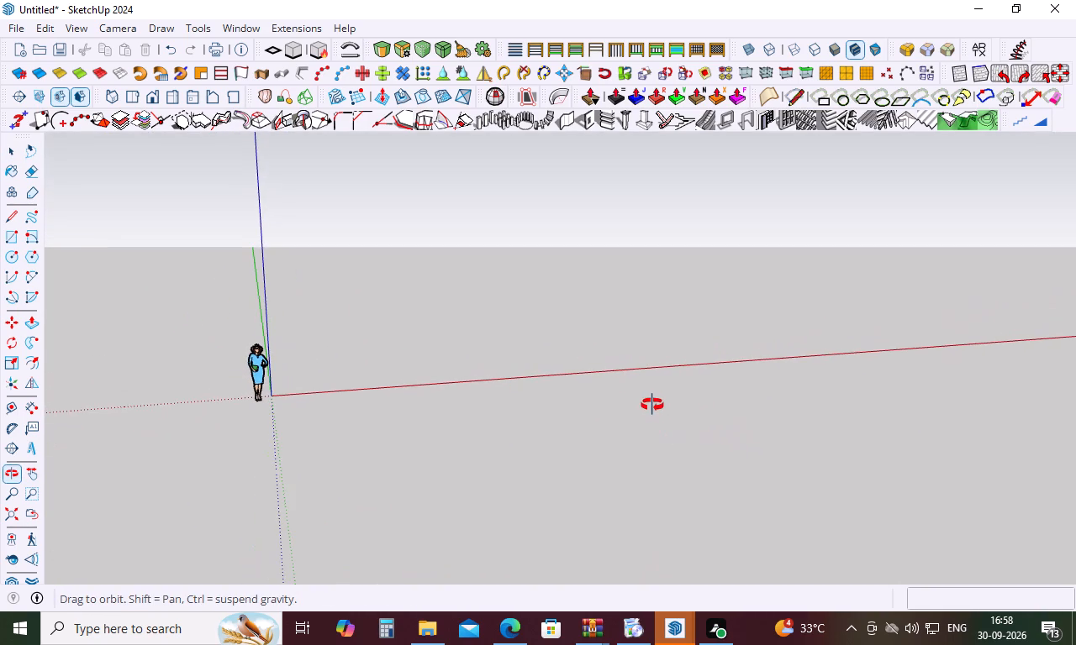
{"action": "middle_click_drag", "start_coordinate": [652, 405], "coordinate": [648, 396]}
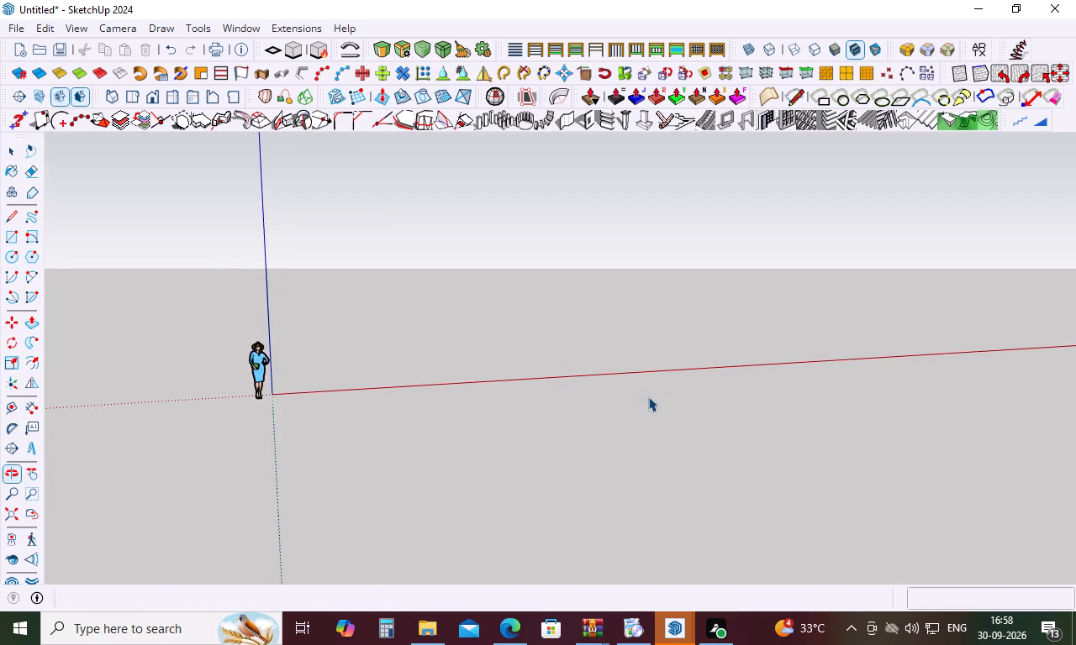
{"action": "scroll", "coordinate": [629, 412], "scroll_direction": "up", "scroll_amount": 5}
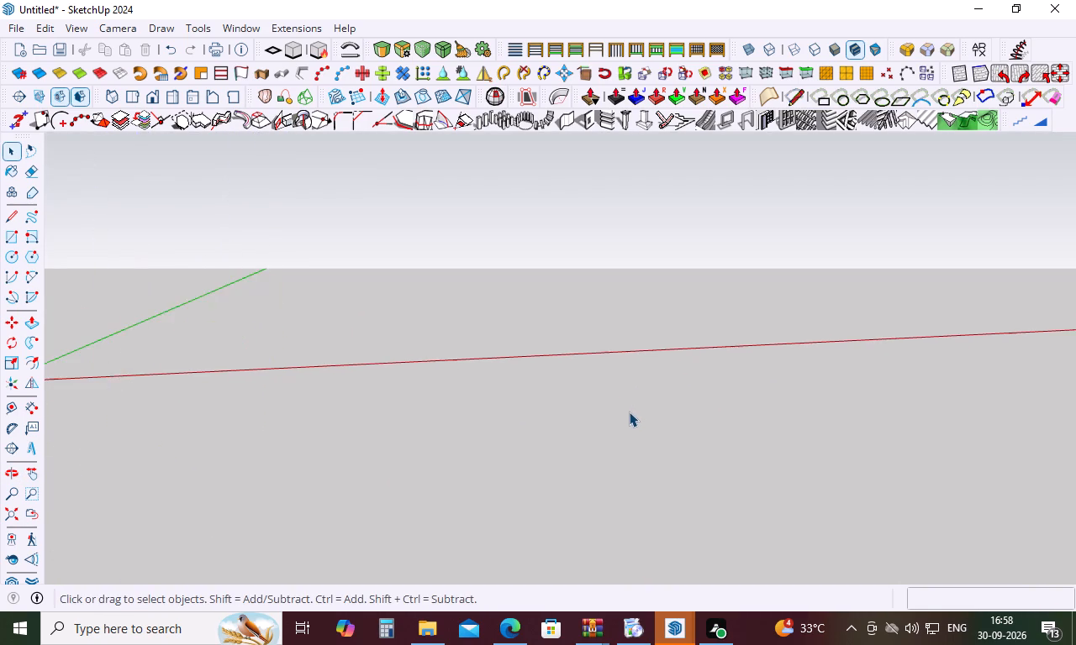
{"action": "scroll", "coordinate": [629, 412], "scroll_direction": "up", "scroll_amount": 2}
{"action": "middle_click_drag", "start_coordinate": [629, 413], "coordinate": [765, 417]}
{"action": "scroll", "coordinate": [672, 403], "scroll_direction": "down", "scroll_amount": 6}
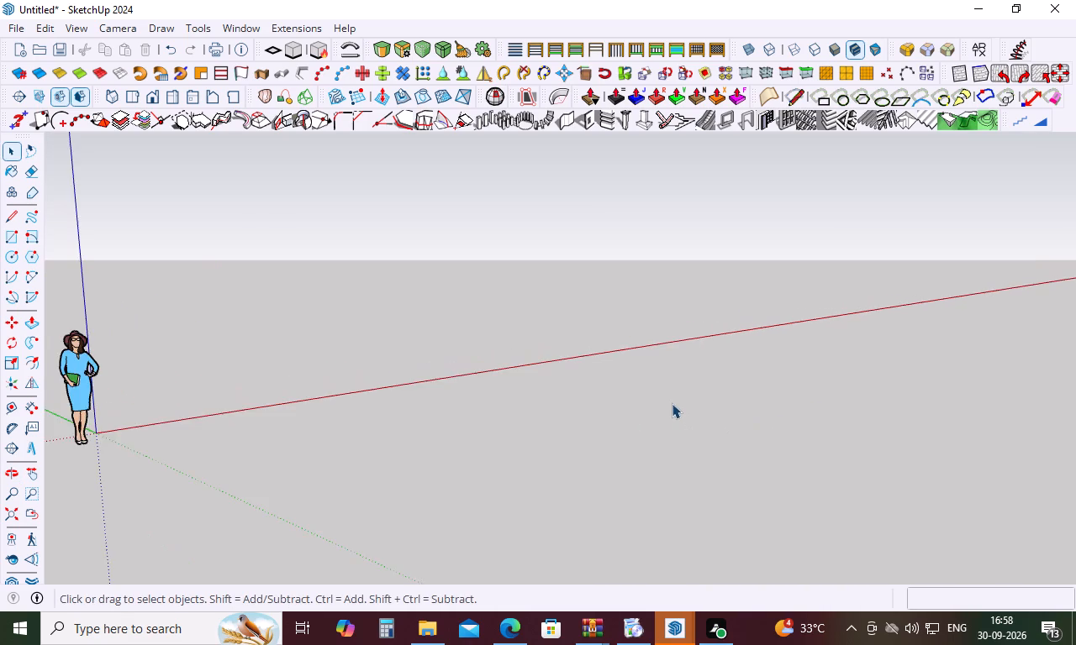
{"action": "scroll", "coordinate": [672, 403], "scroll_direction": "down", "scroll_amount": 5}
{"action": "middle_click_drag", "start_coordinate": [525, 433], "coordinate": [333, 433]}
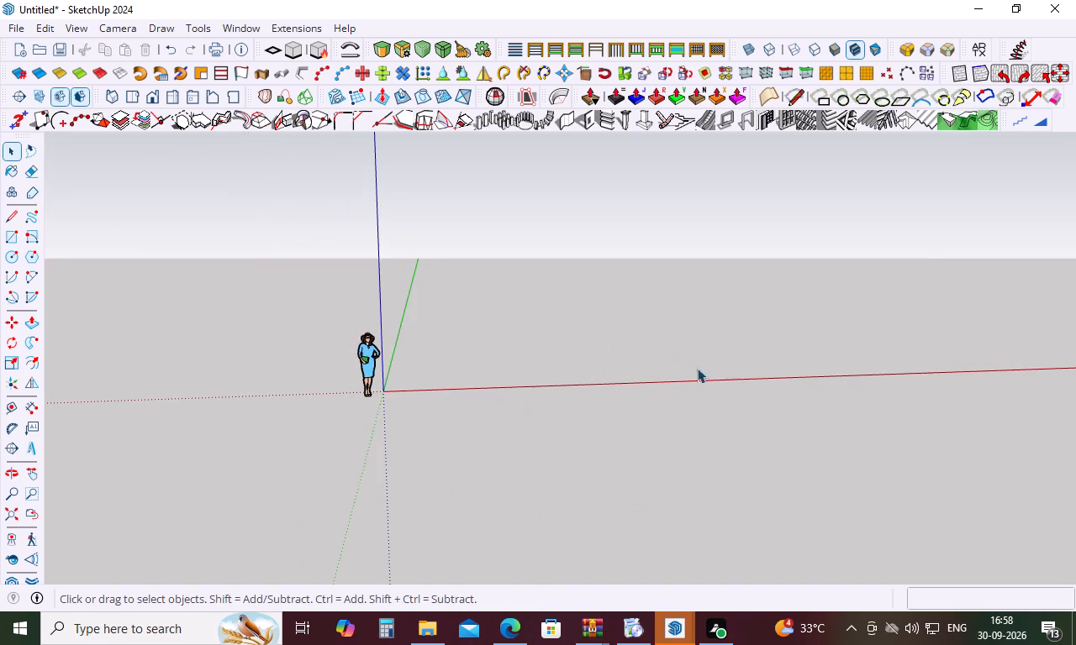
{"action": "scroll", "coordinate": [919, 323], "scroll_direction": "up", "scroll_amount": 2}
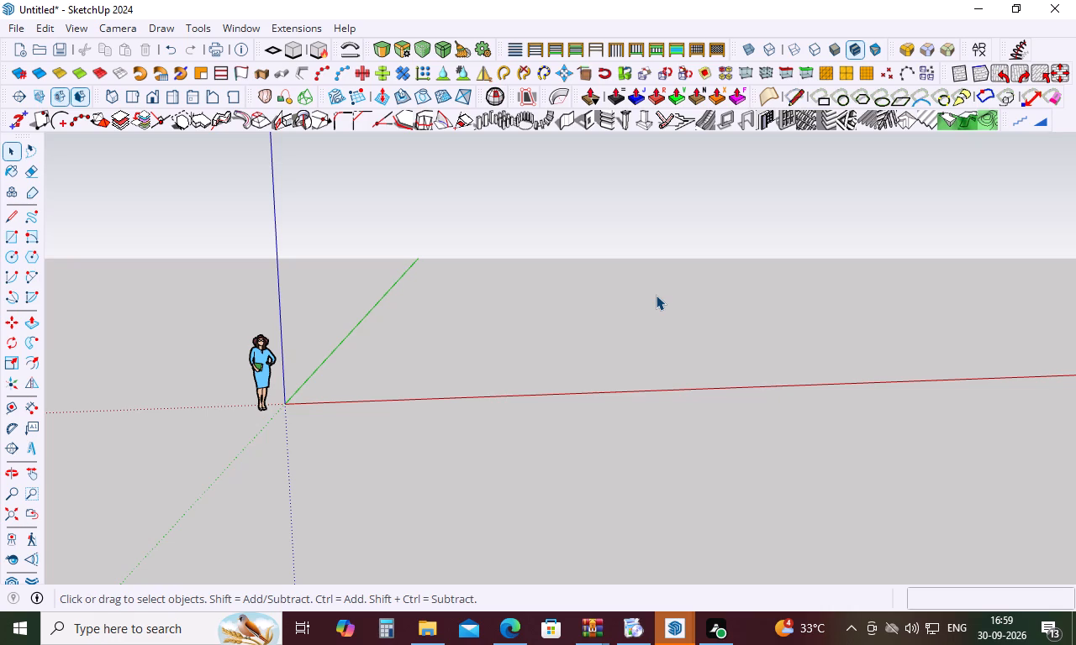
Draw a rectangle on the ground behind the red axis and push/pull it up into a tall upright box.
{"action": "left_click", "coordinate": [561, 93]}
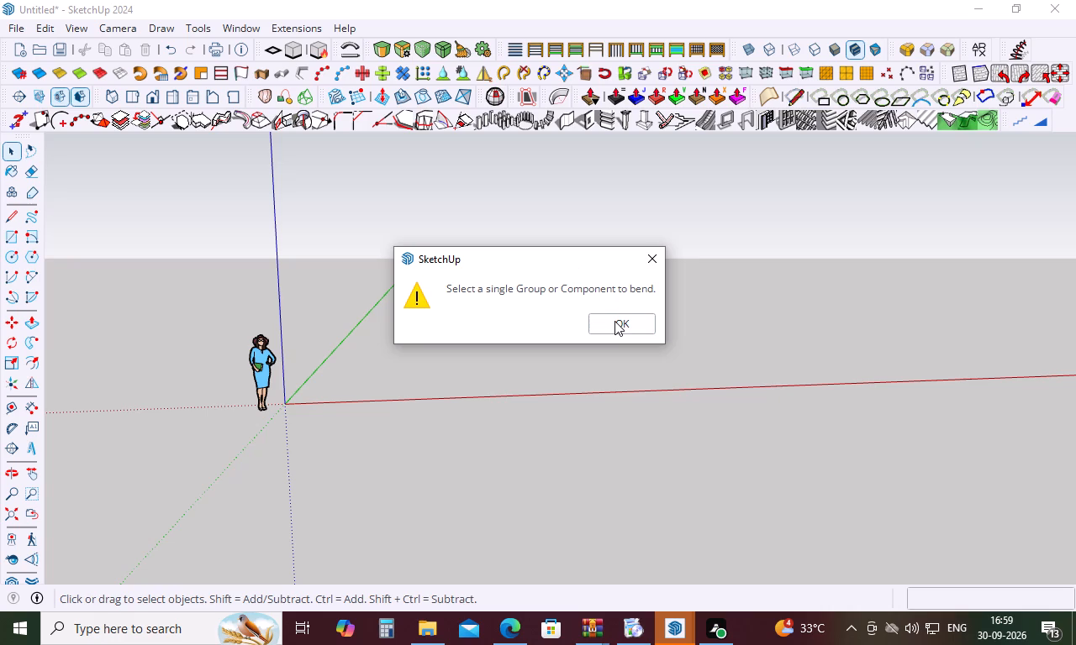
{"action": "left_click", "coordinate": [614, 321]}
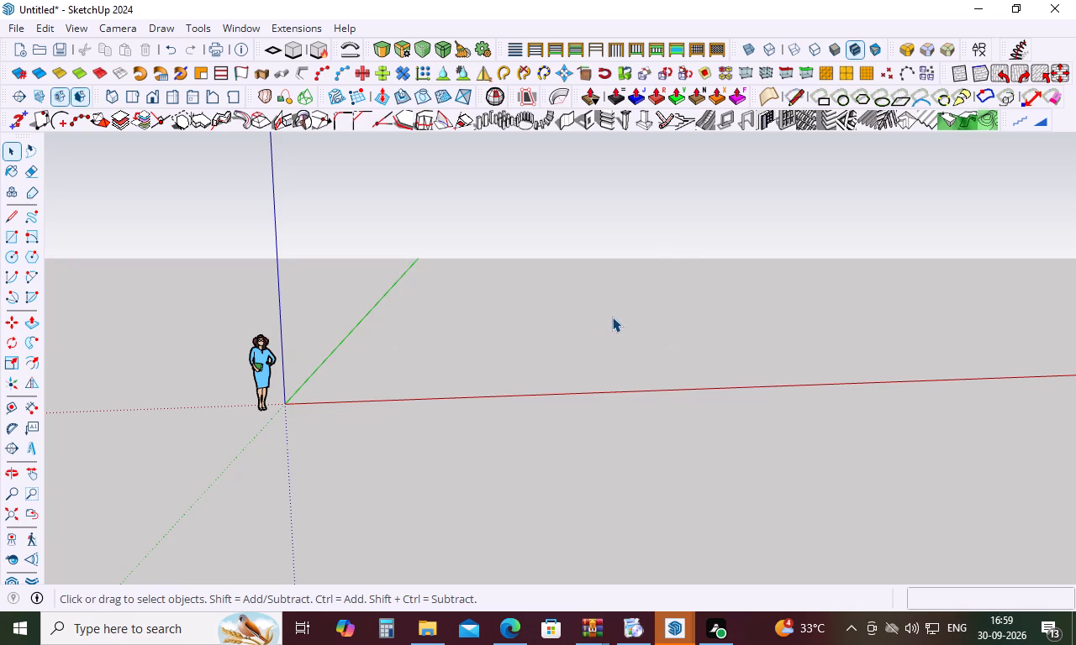
{"action": "key", "text": "r"}
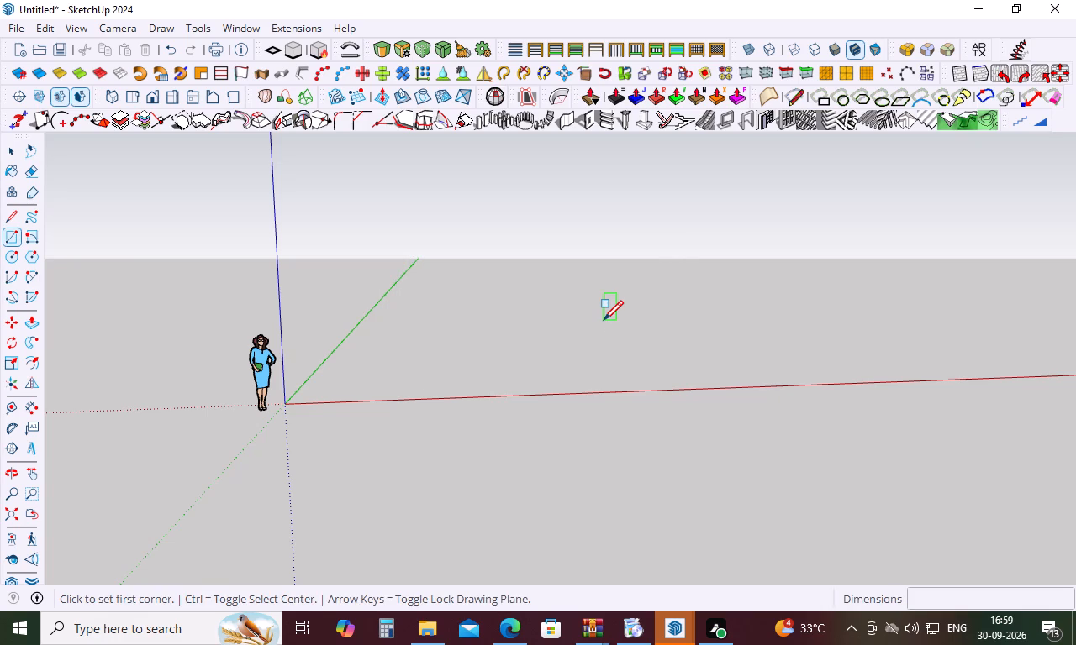
{"action": "left_click", "coordinate": [453, 340]}
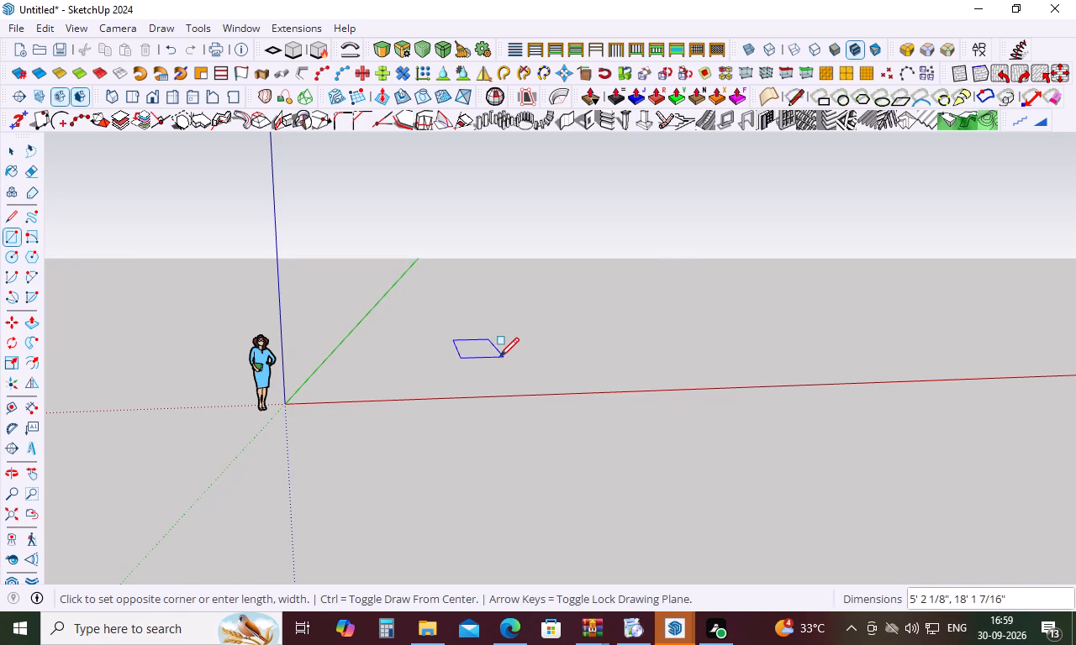
{"action": "left_click", "coordinate": [487, 356]}
{"action": "key", "text": "space"}
{"action": "key", "text": "p"}
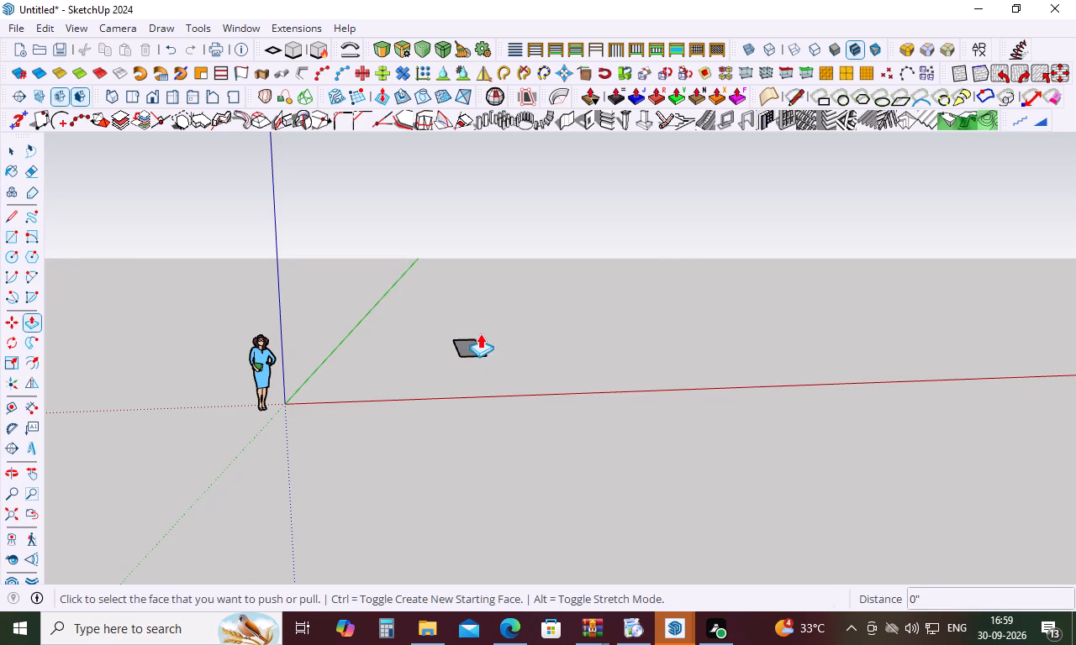
{"action": "left_click", "coordinate": [473, 345]}
{"action": "left_click", "coordinate": [472, 292]}
{"action": "key", "text": "space"}
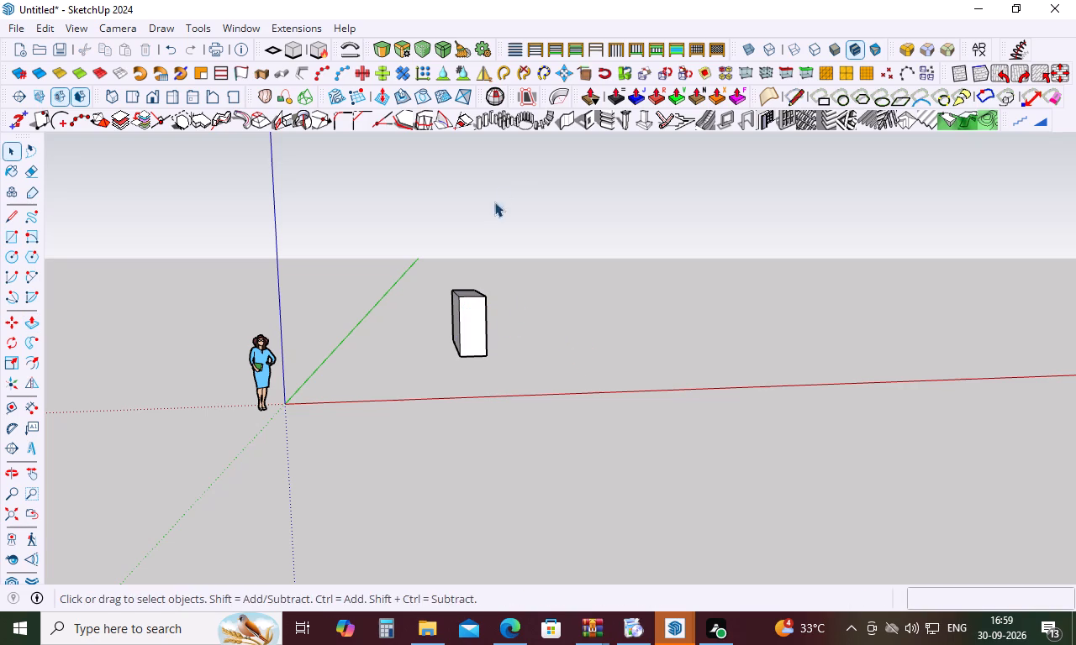
Turn the upright box into a group.
{"action": "triple_click", "coordinate": [469, 334]}
{"action": "double_click", "coordinate": [469, 334]}
{"action": "right_click", "coordinate": [469, 334]}
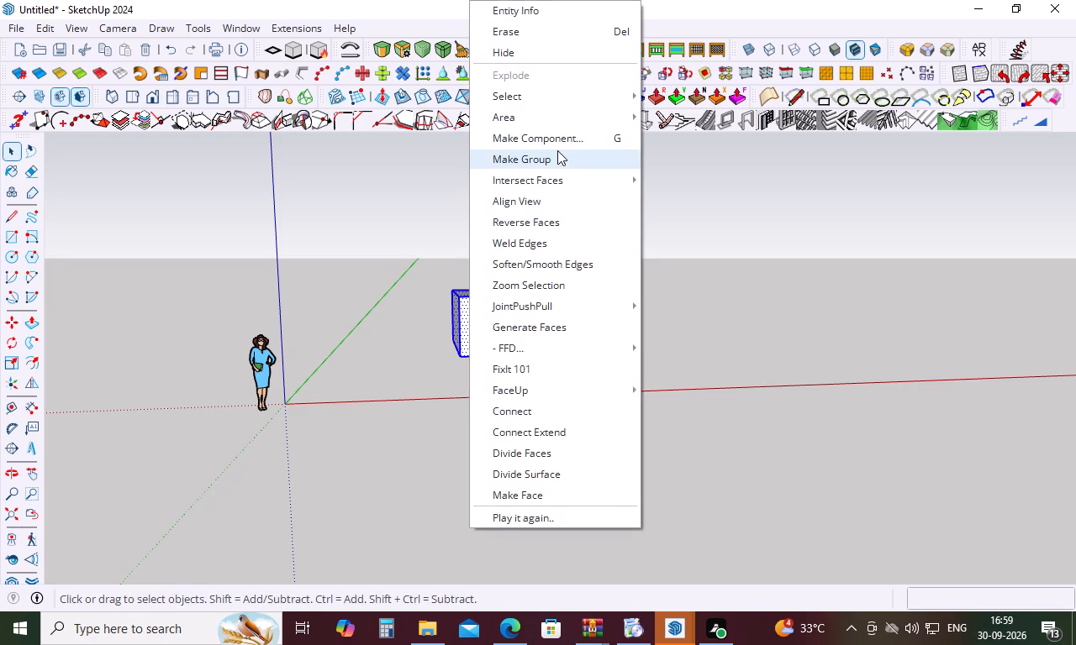
{"action": "left_click", "coordinate": [558, 159]}
{"action": "left_click", "coordinate": [645, 324]}
Bend the grouped box through 360 degrees, using the bend handle on its front face.
{"action": "left_click", "coordinate": [555, 97]}
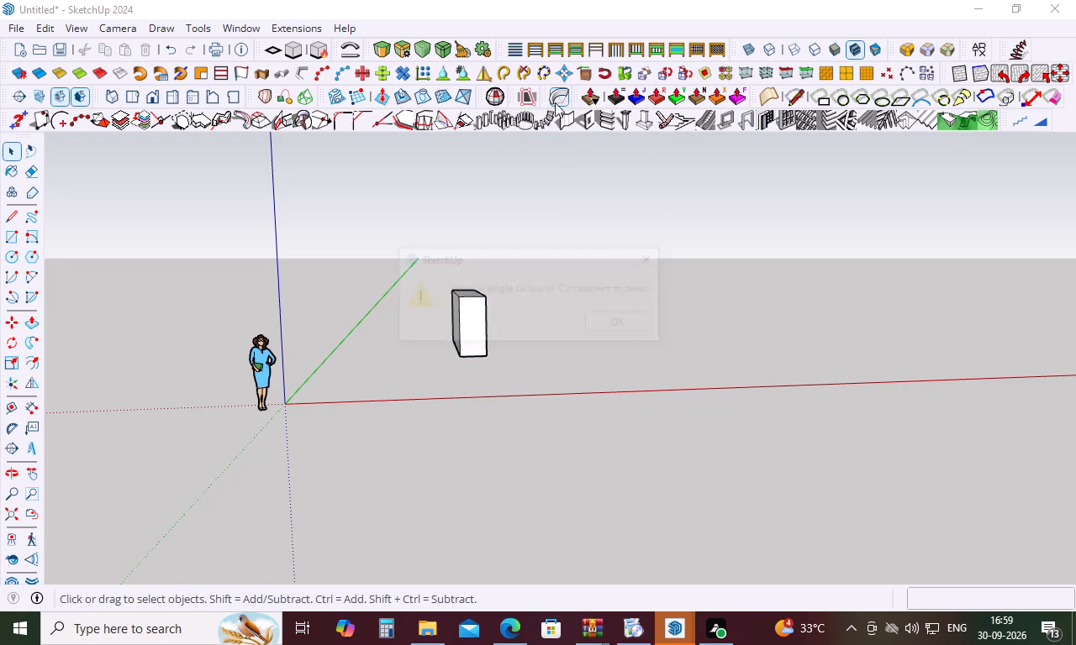
{"action": "left_click", "coordinate": [599, 318]}
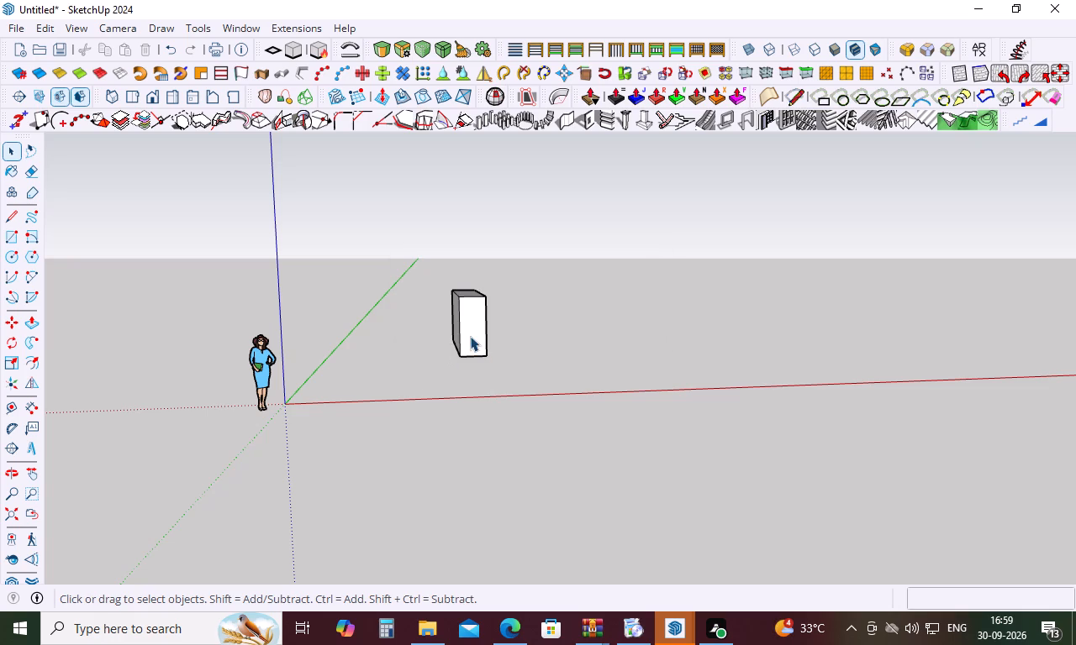
{"action": "left_click", "coordinate": [470, 336]}
{"action": "left_click", "coordinate": [553, 98]}
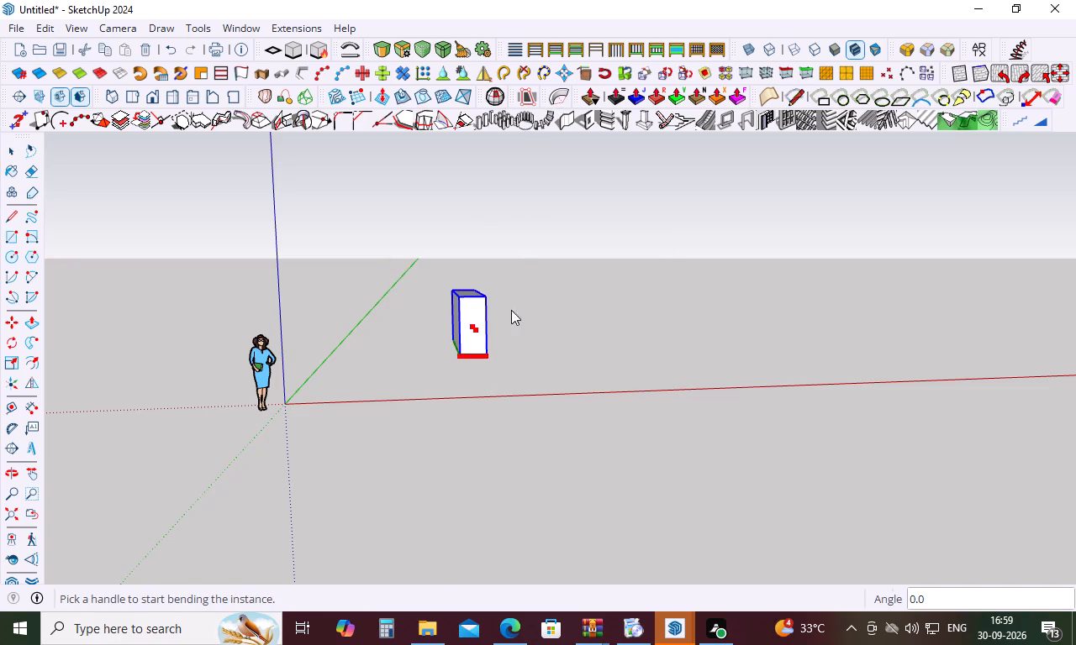
{"action": "scroll", "coordinate": [509, 307], "scroll_direction": "up", "scroll_amount": 13}
{"action": "left_click", "coordinate": [444, 448]}
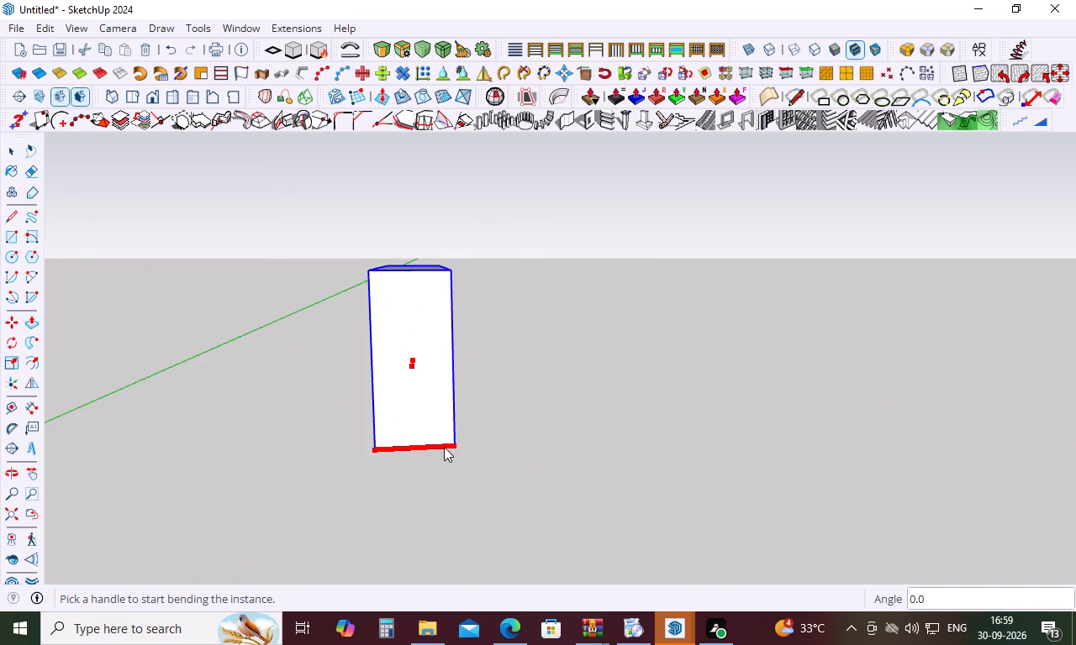
{"action": "left_click_drag", "start_coordinate": [456, 443], "coordinate": [443, 405]}
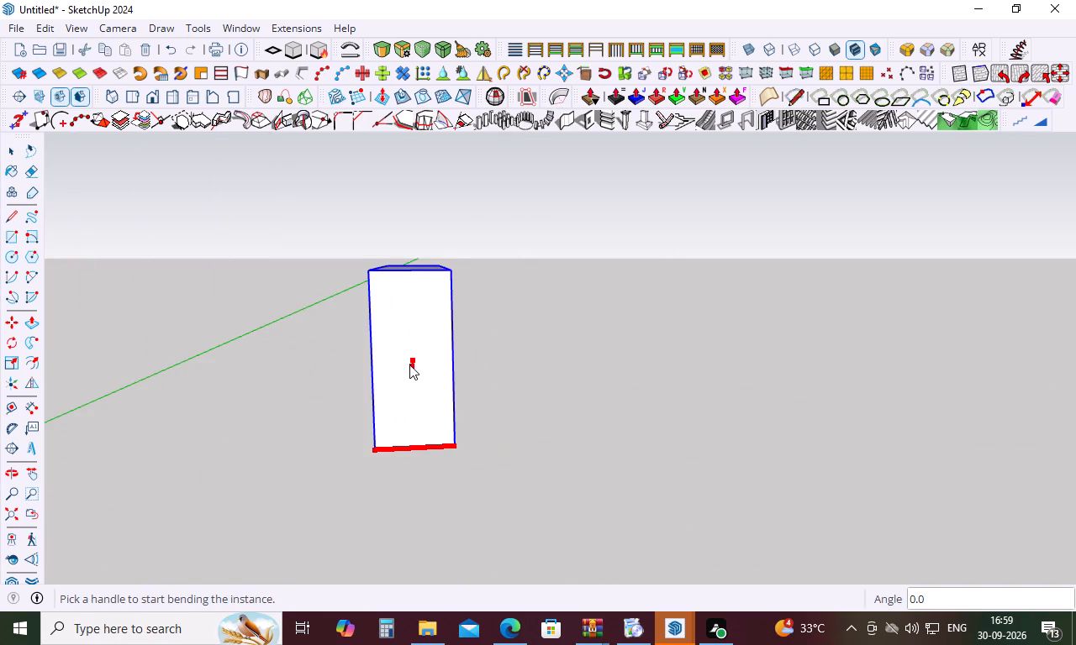
{"action": "left_click", "coordinate": [411, 365]}
{"action": "middle_click_drag", "start_coordinate": [434, 374], "coordinate": [427, 257]}
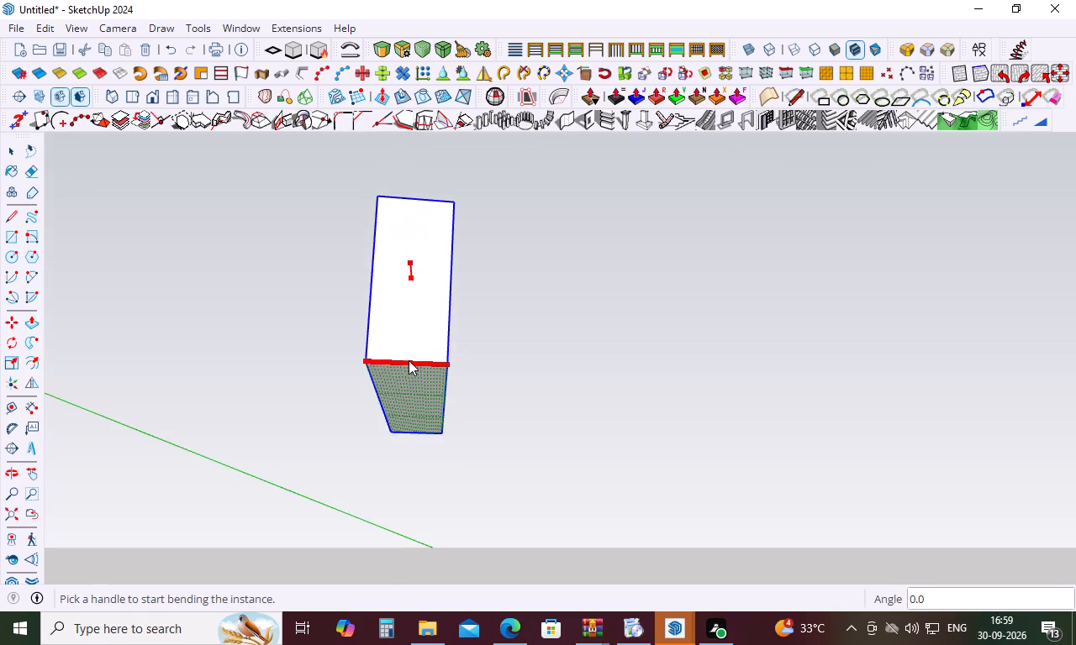
{"action": "left_click_drag", "start_coordinate": [409, 370], "coordinate": [414, 396]}
{"action": "left_click_drag", "start_coordinate": [440, 361], "coordinate": [438, 370]}
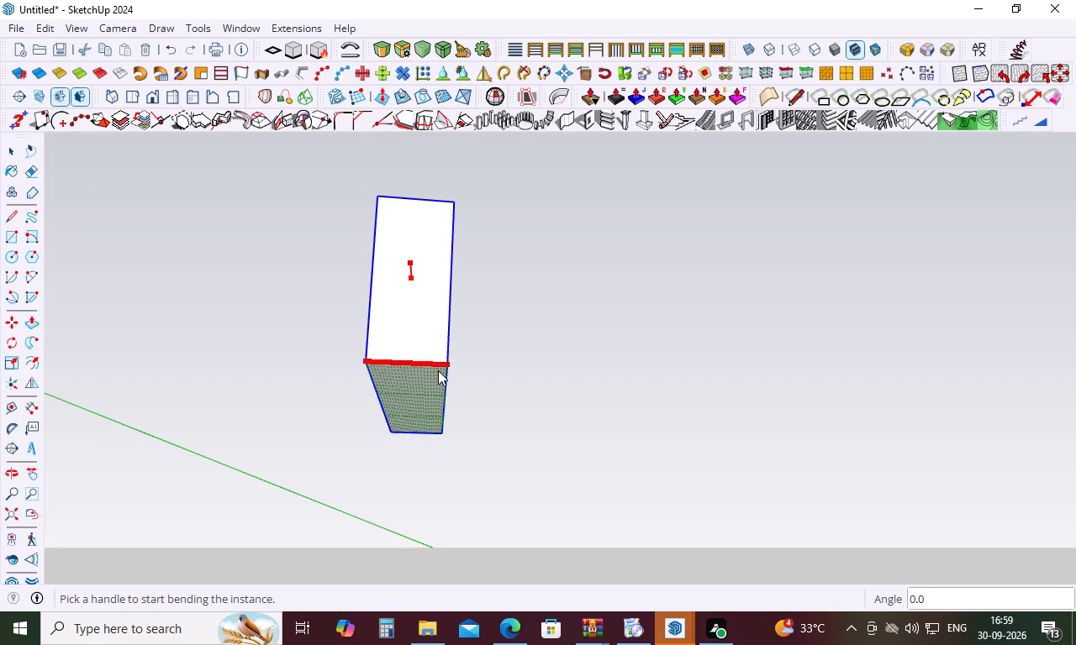
{"action": "left_click_drag", "start_coordinate": [438, 370], "coordinate": [438, 386]}
{"action": "double_click", "coordinate": [438, 364]}
{"action": "left_click_drag", "start_coordinate": [439, 364], "coordinate": [431, 316]}
{"action": "left_click_drag", "start_coordinate": [403, 275], "coordinate": [429, 290]}
{"action": "left_click_drag", "start_coordinate": [409, 263], "coordinate": [406, 273]}
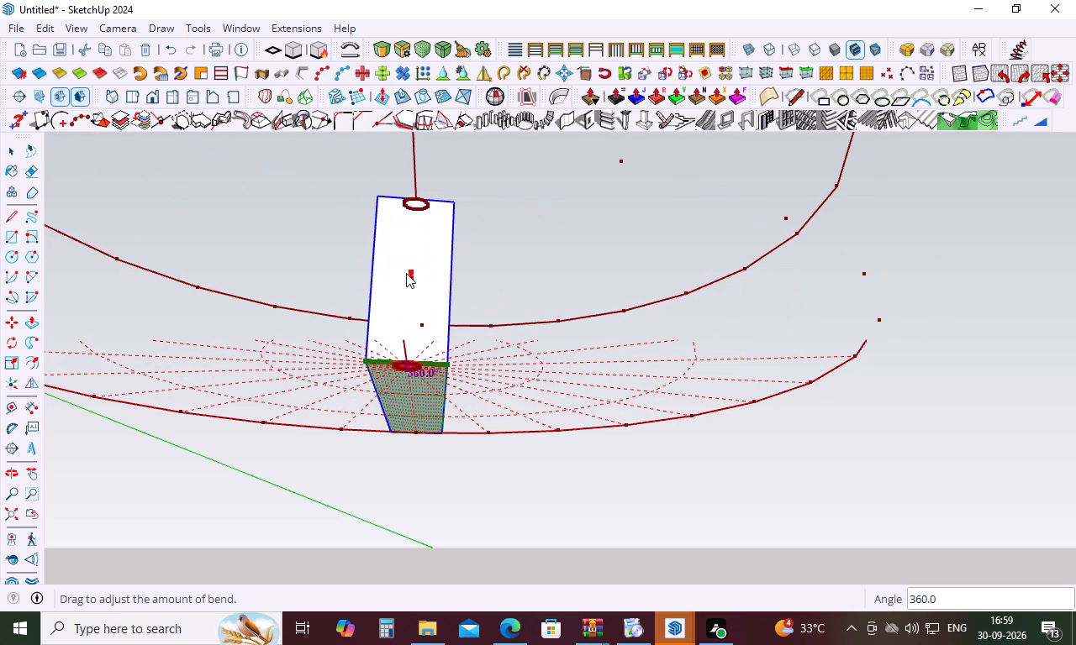
{"action": "left_click_drag", "start_coordinate": [406, 273], "coordinate": [488, 318]}
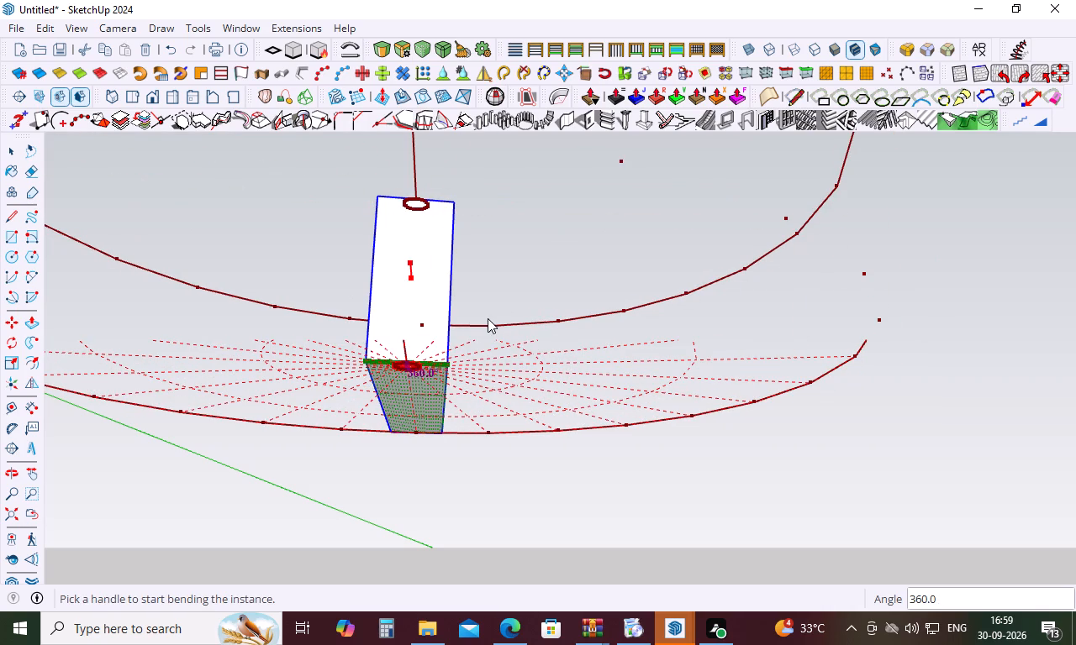
{"action": "double_click", "coordinate": [467, 345]}
Examine the bent group from below, from above and from the side.
{"action": "scroll", "coordinate": [467, 341], "scroll_direction": "down", "scroll_amount": 10}
{"action": "middle_click_drag", "start_coordinate": [467, 333], "coordinate": [468, 333]}
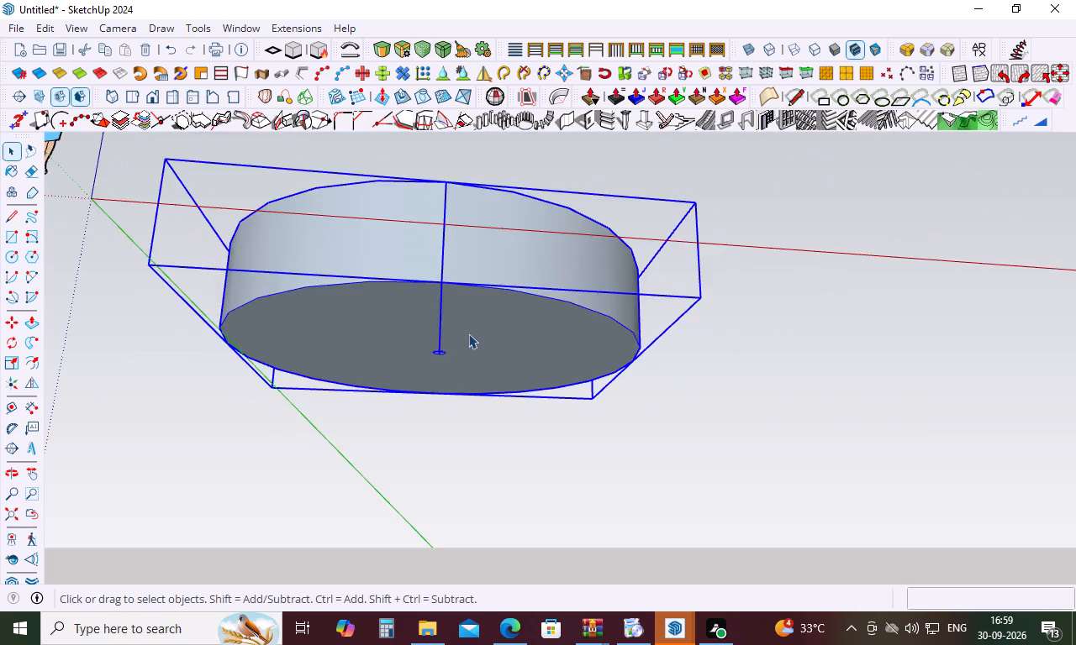
{"action": "middle_click_drag", "start_coordinate": [468, 333], "coordinate": [511, 590]}
{"action": "scroll", "coordinate": [460, 343], "scroll_direction": "down", "scroll_amount": 9}
{"action": "middle_click_drag", "start_coordinate": [465, 338], "coordinate": [468, 428]}
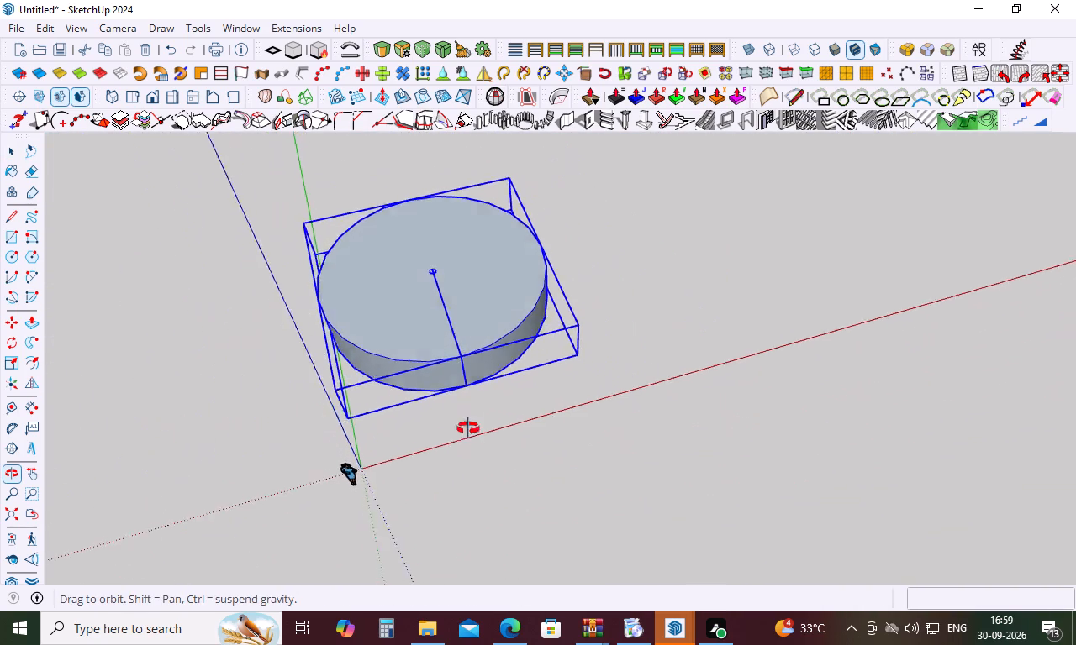
{"action": "middle_click_drag", "start_coordinate": [468, 428], "coordinate": [360, 331]}
{"action": "scroll", "coordinate": [567, 239], "scroll_direction": "up", "scroll_amount": 3}
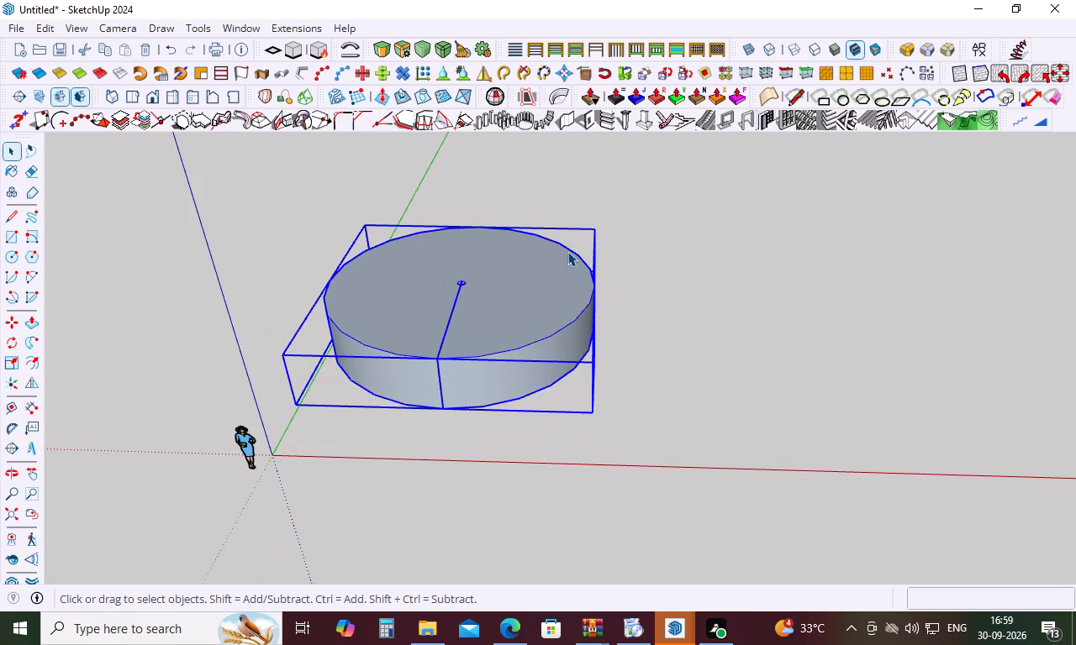
Draw a second rectangle on the ground beside the disc-shaped group and push/pull it up into an upright box.
{"action": "key", "text": "space"}
{"action": "key", "text": "r"}
{"action": "left_click", "coordinate": [698, 372]}
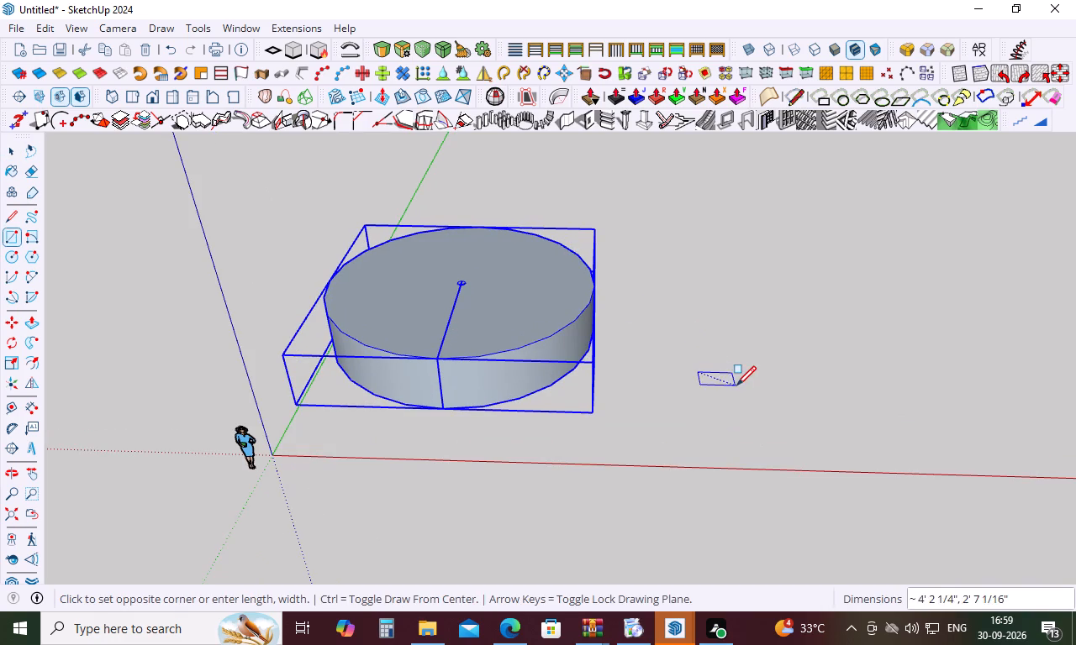
{"action": "left_click", "coordinate": [736, 396]}
{"action": "key", "text": "p"}
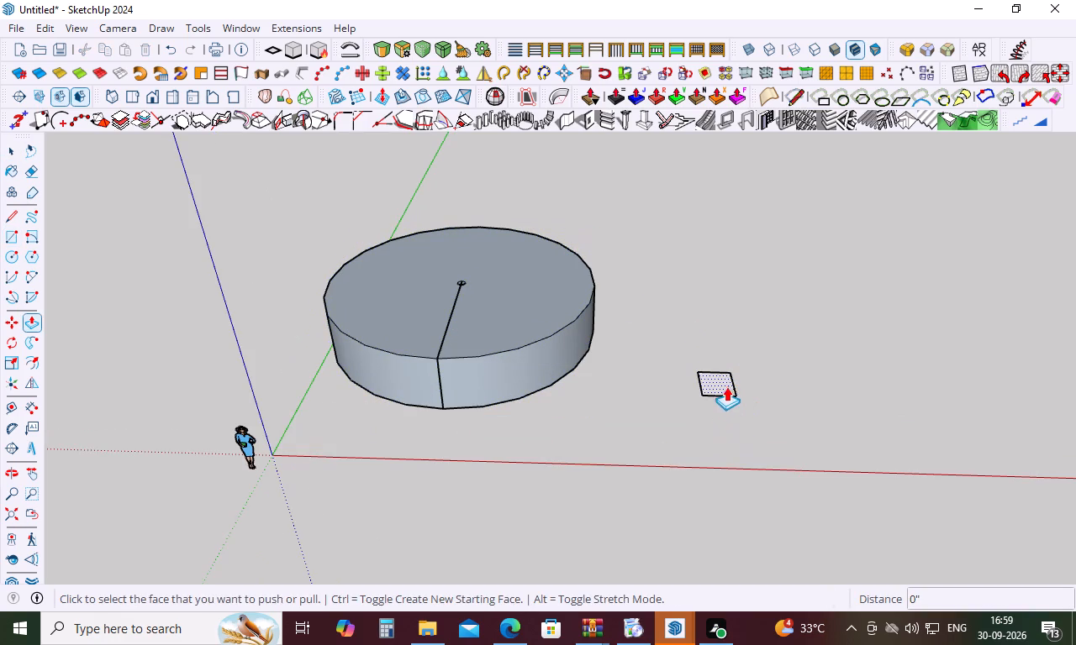
{"action": "left_click", "coordinate": [723, 385]}
{"action": "left_click", "coordinate": [704, 309]}
{"action": "key", "text": "space"}
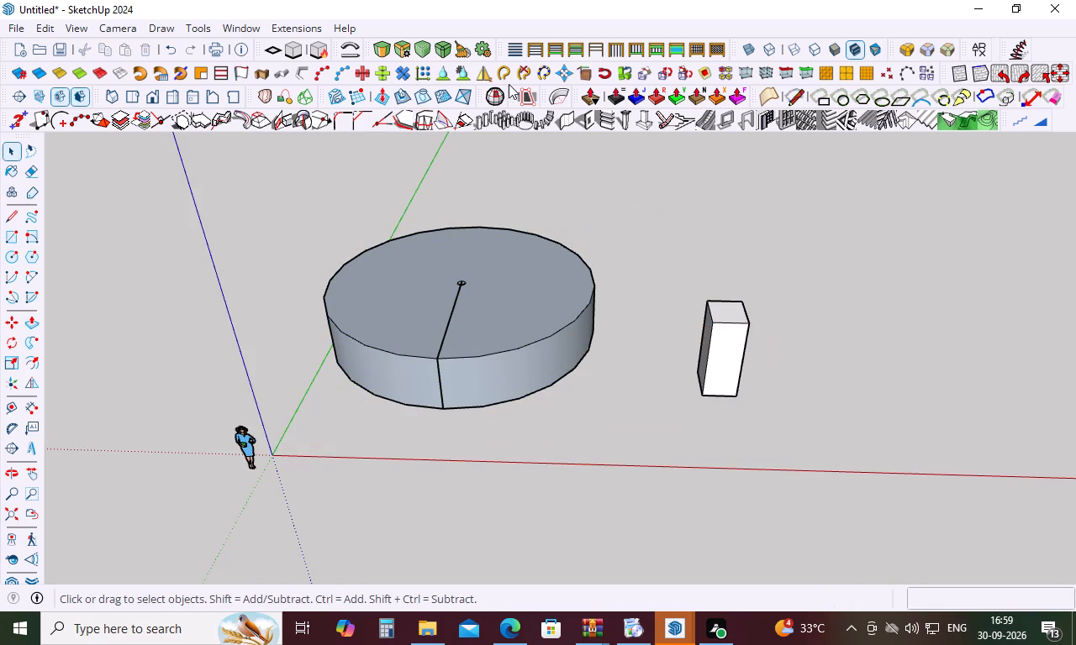
Turn the whole second box, including all its faces and edges, into a group.
{"action": "left_click", "coordinate": [523, 104]}
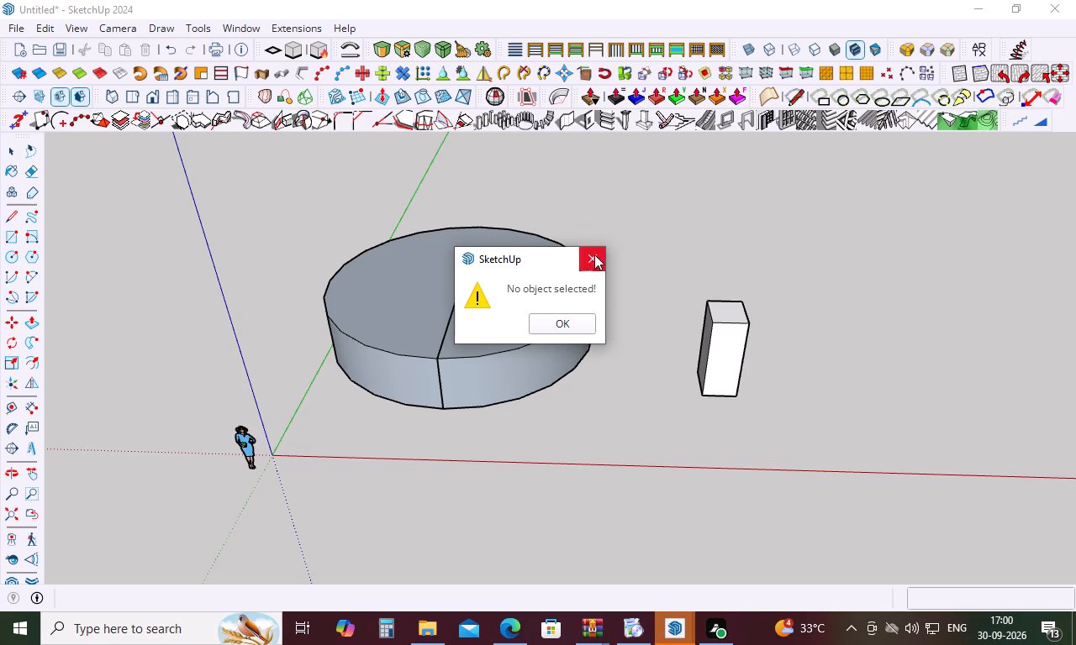
{"action": "left_click", "coordinate": [594, 255]}
{"action": "triple_click", "coordinate": [705, 349]}
{"action": "double_click", "coordinate": [705, 349]}
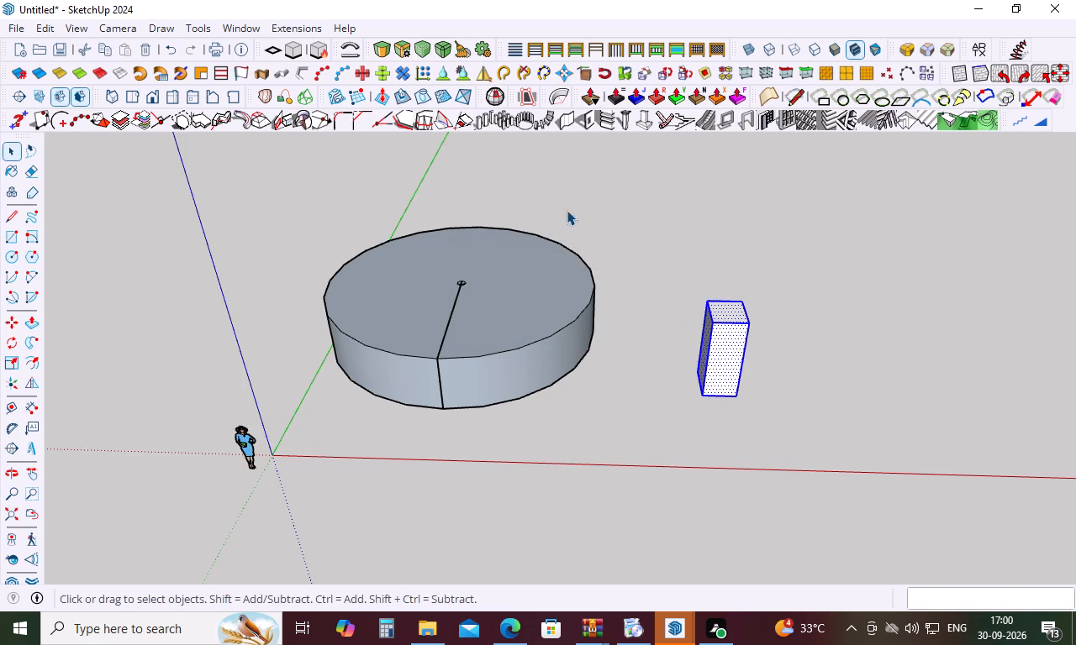
{"action": "left_click", "coordinate": [549, 97]}
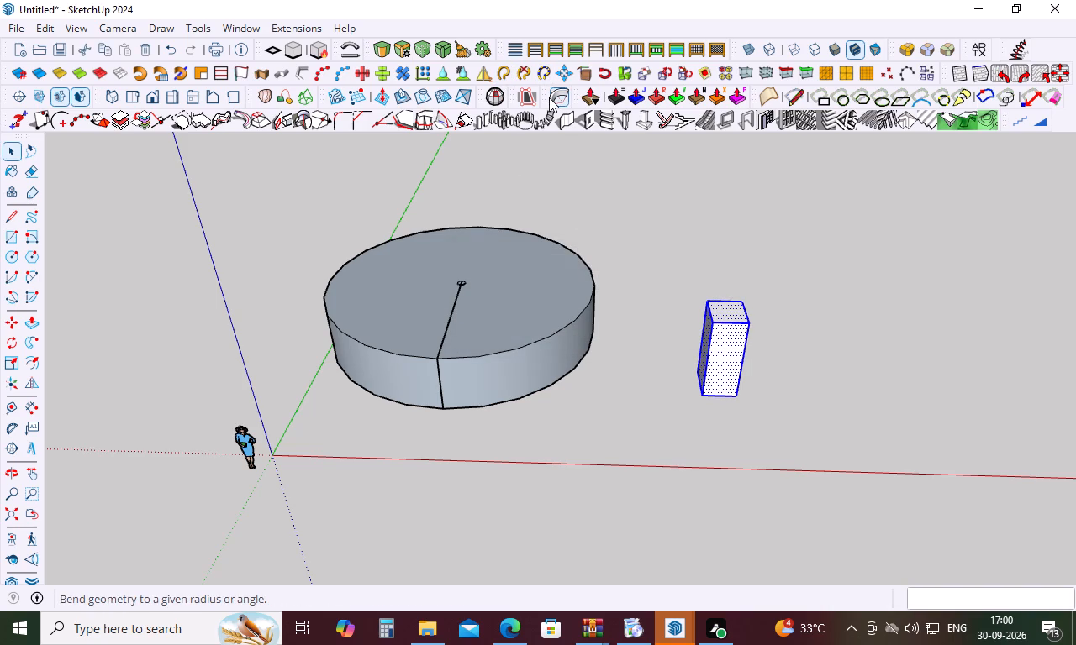
{"action": "left_click", "coordinate": [653, 262]}
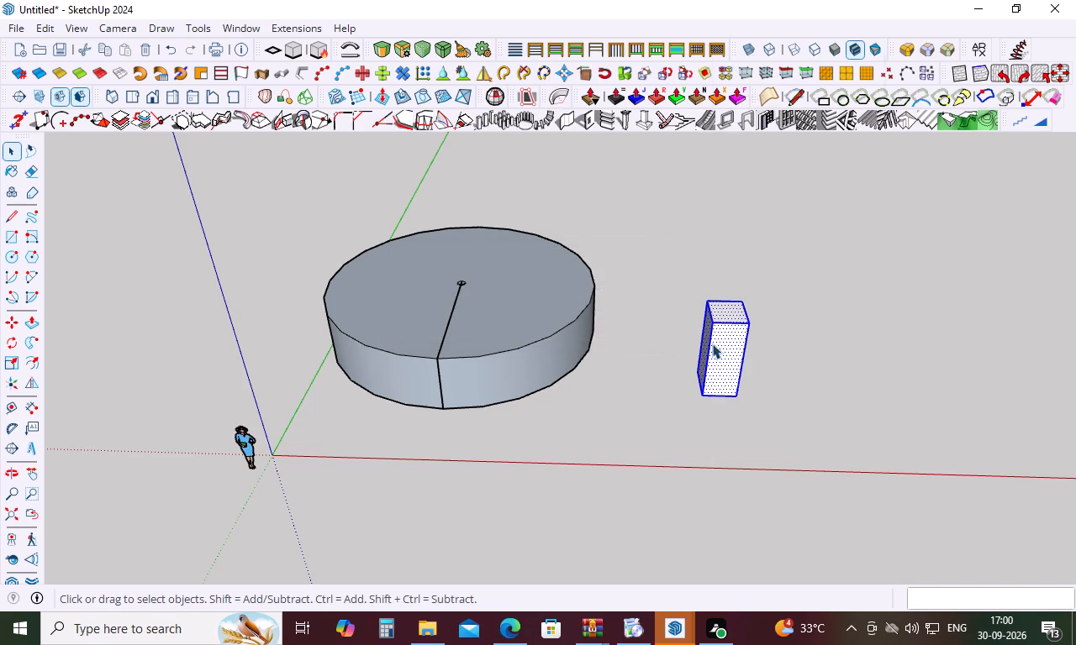
{"action": "right_click", "coordinate": [712, 343]}
{"action": "left_click", "coordinate": [780, 160]}
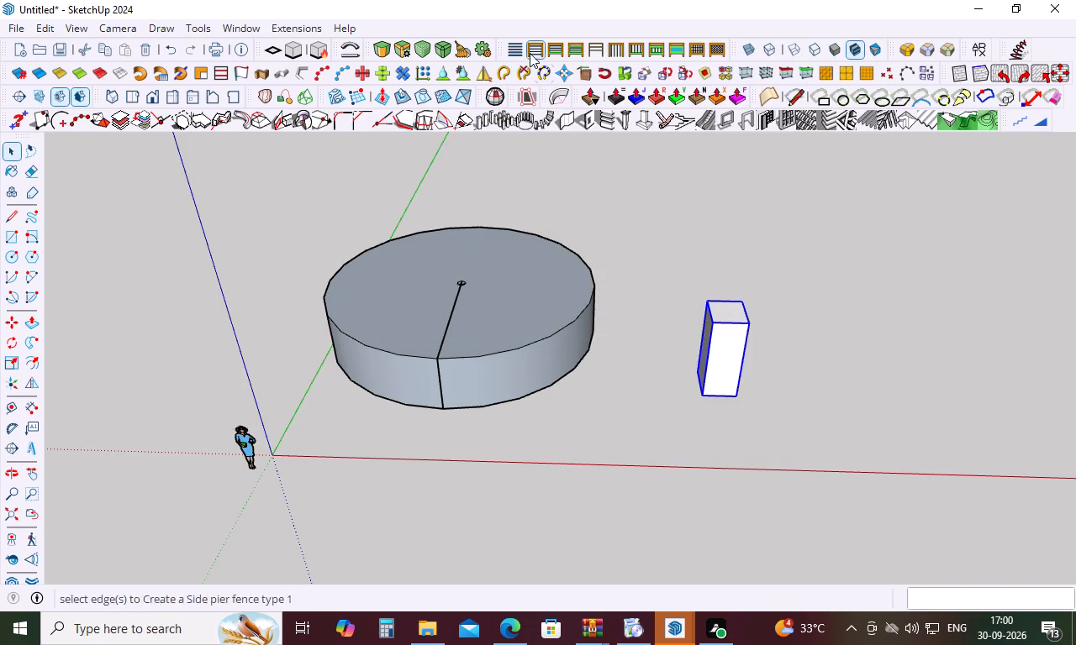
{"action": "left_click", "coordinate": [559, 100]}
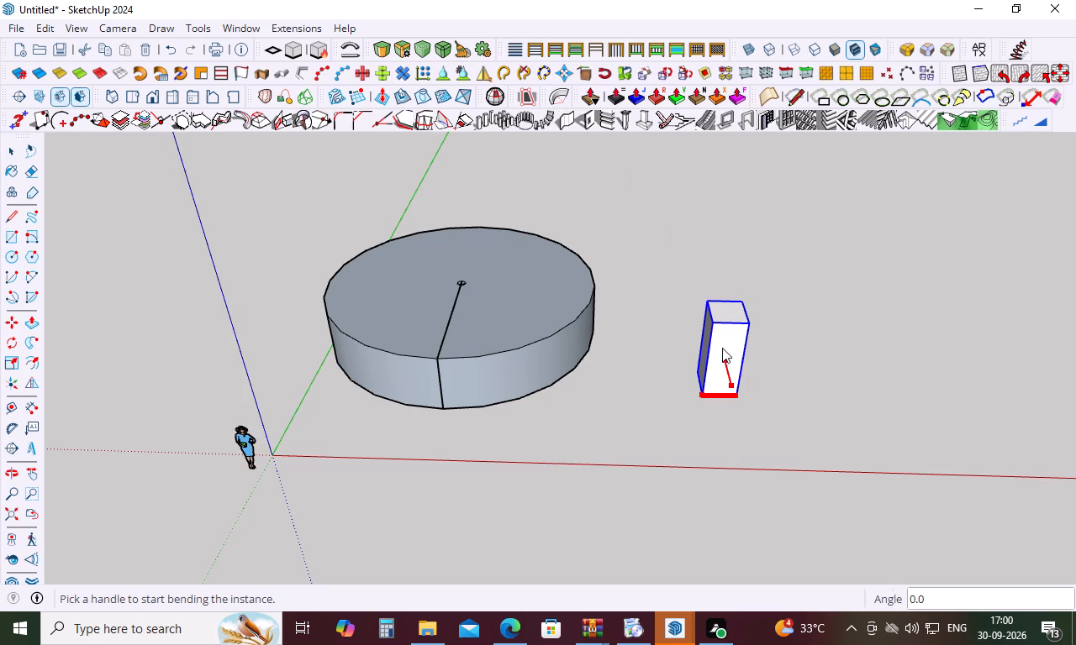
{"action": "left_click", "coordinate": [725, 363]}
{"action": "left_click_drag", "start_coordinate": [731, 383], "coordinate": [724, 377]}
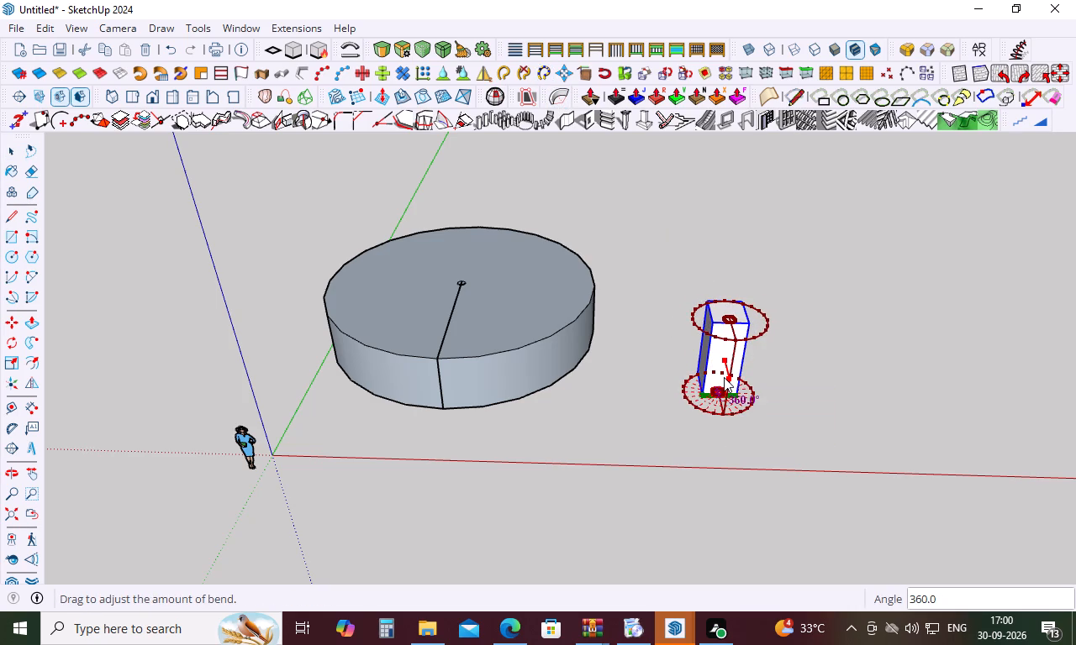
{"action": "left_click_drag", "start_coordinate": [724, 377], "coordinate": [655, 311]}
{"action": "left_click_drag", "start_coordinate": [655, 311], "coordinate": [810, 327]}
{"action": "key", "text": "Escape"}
Bend the second grouped box freehand into a slightly curved wedge, using the bend handle on its front face.
{"action": "left_click", "coordinate": [731, 386]}
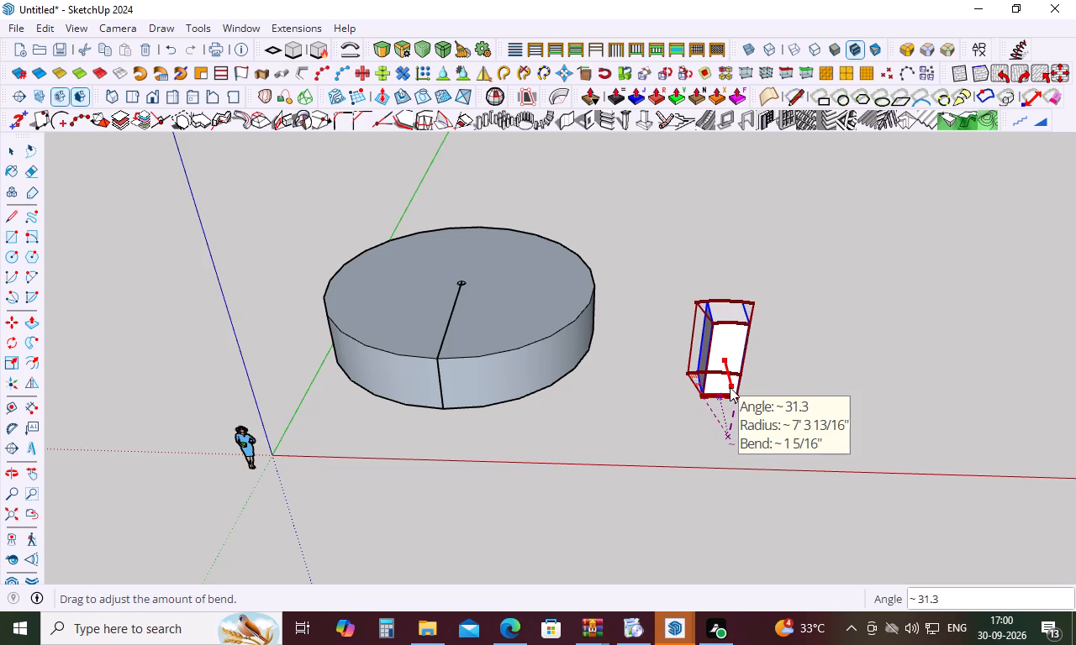
{"action": "double_click", "coordinate": [731, 387]}
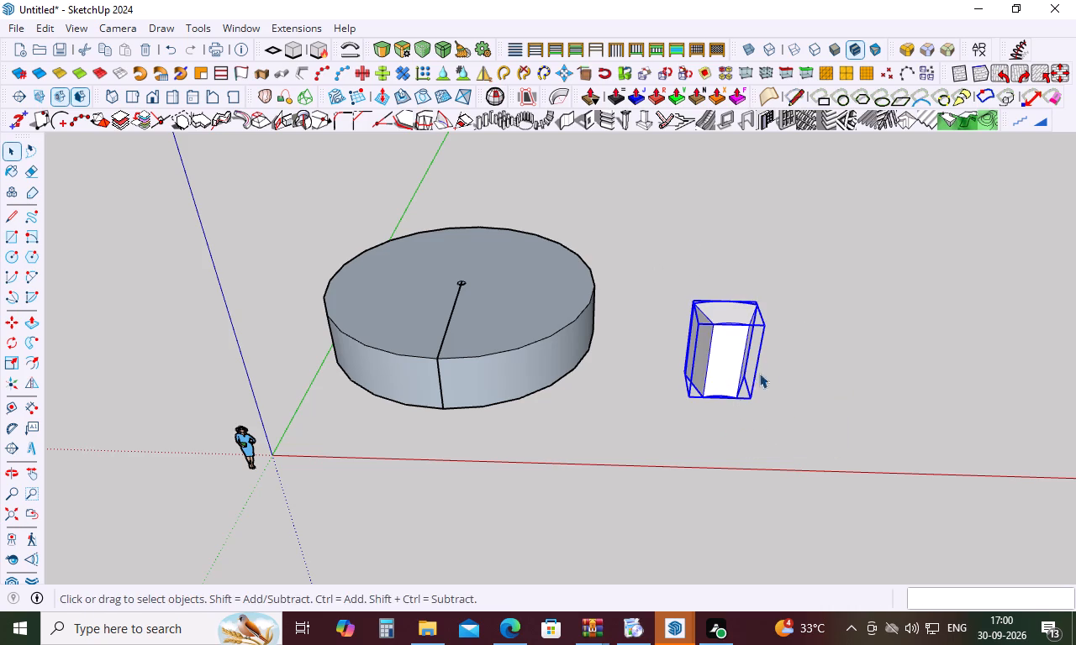
{"action": "middle_click_drag", "start_coordinate": [780, 345], "coordinate": [776, 443]}
{"action": "scroll", "coordinate": [731, 284], "scroll_direction": "up", "scroll_amount": 6}
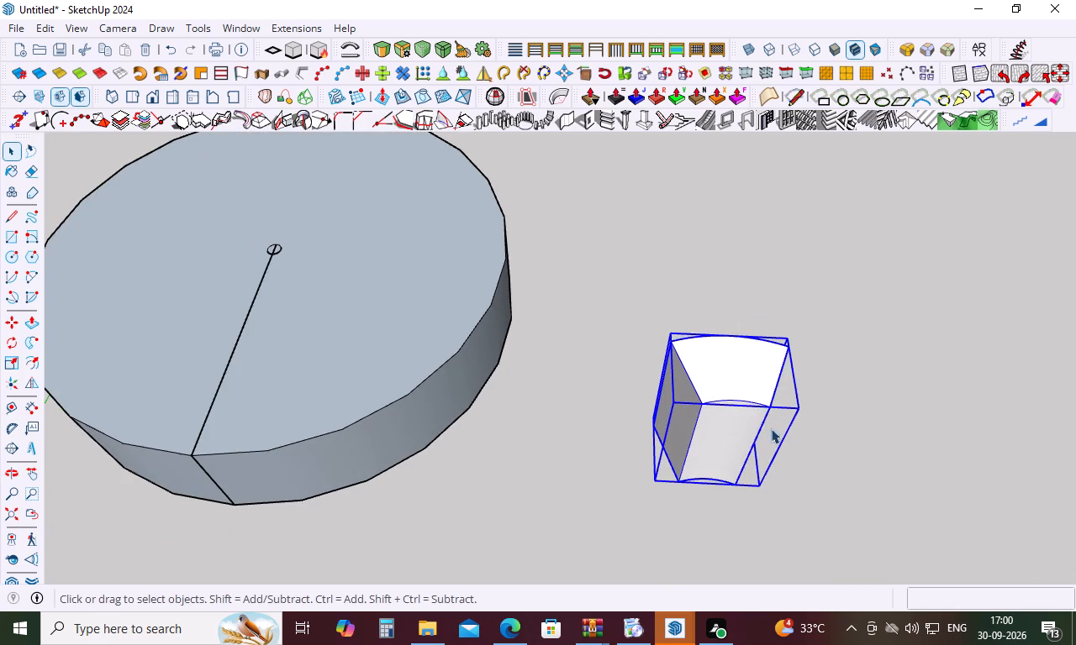
{"action": "scroll", "coordinate": [801, 428], "scroll_direction": "up", "scroll_amount": 5}
{"action": "scroll", "coordinate": [587, 292], "scroll_direction": "down", "scroll_amount": 10}
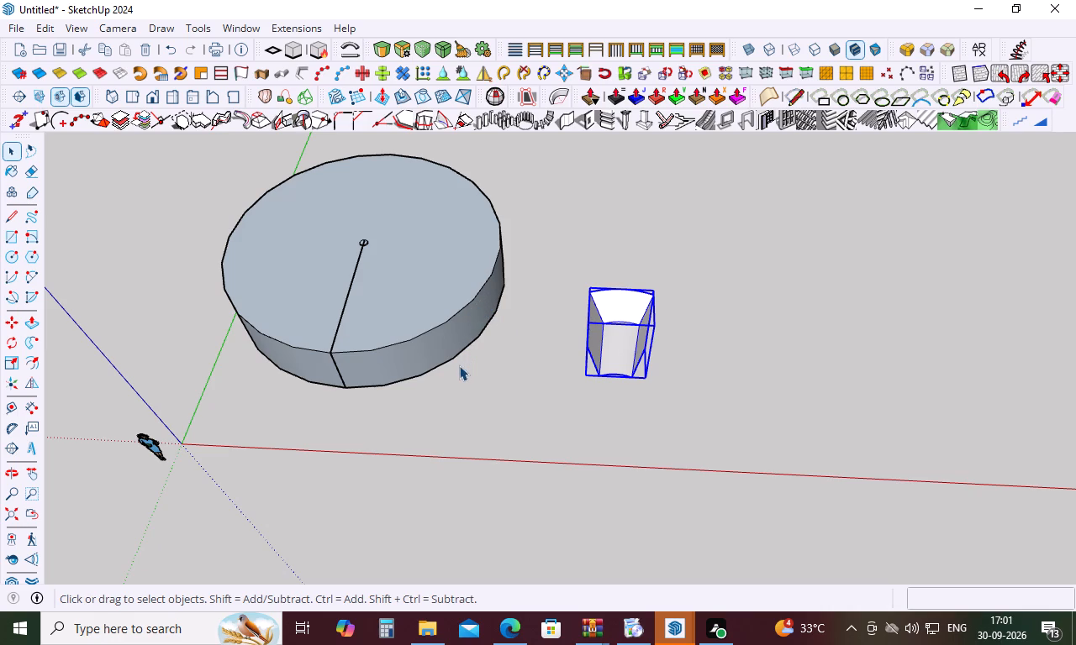
Draw a large upright rectangle beside the bent box and push/pull it 9 inches into a thin panel.
{"action": "key", "text": "space"}
{"action": "key", "text": "e"}
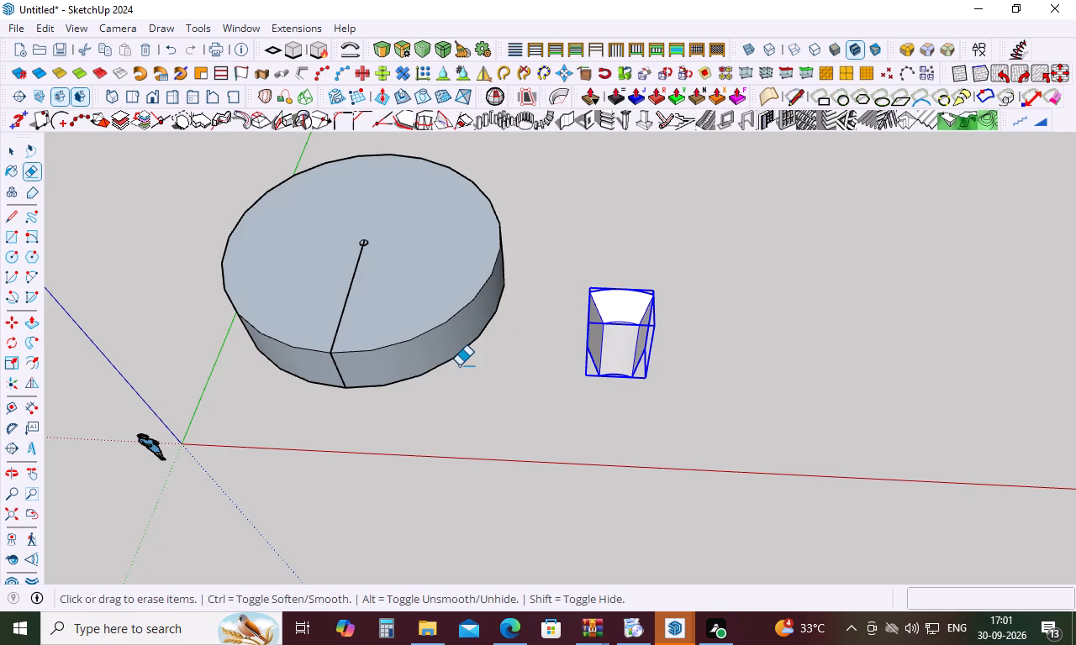
{"action": "key", "text": "Escape"}
{"action": "key", "text": "r"}
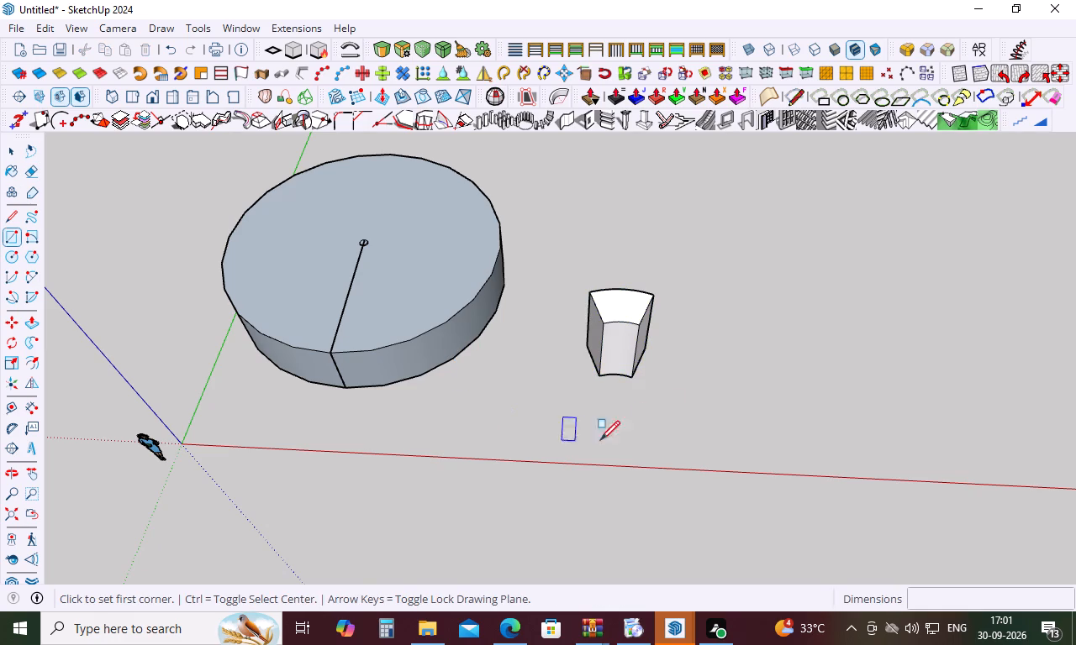
{"action": "left_click_drag", "start_coordinate": [688, 388], "coordinate": [717, 391]}
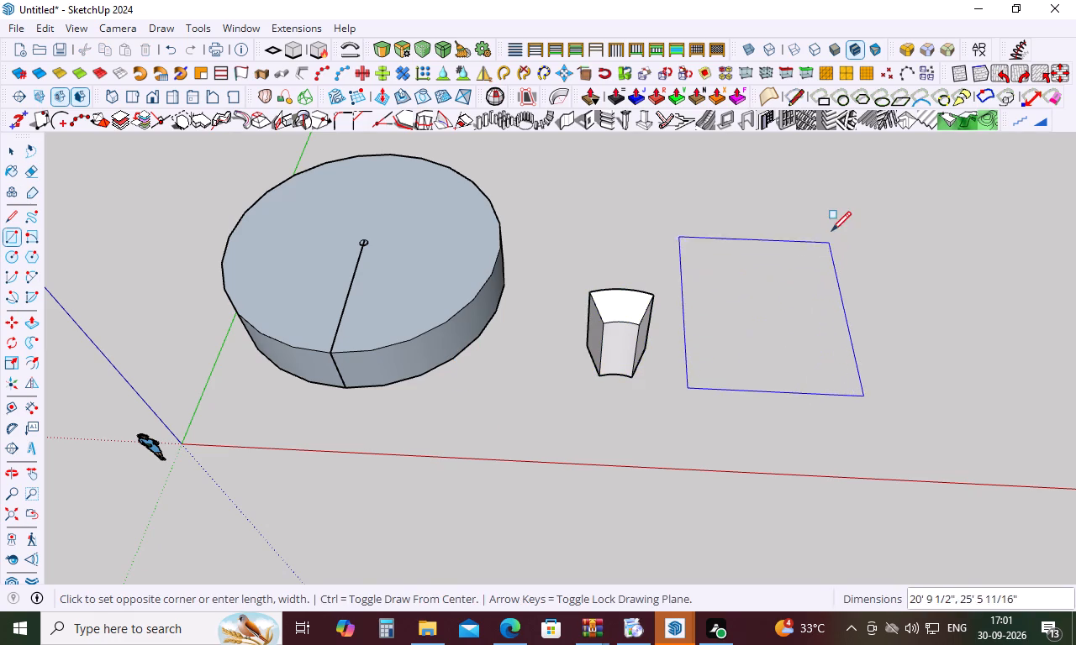
{"action": "scroll", "coordinate": [814, 265], "scroll_direction": "down", "scroll_amount": 1}
{"action": "middle_click_drag", "start_coordinate": [806, 313], "coordinate": [756, 134]}
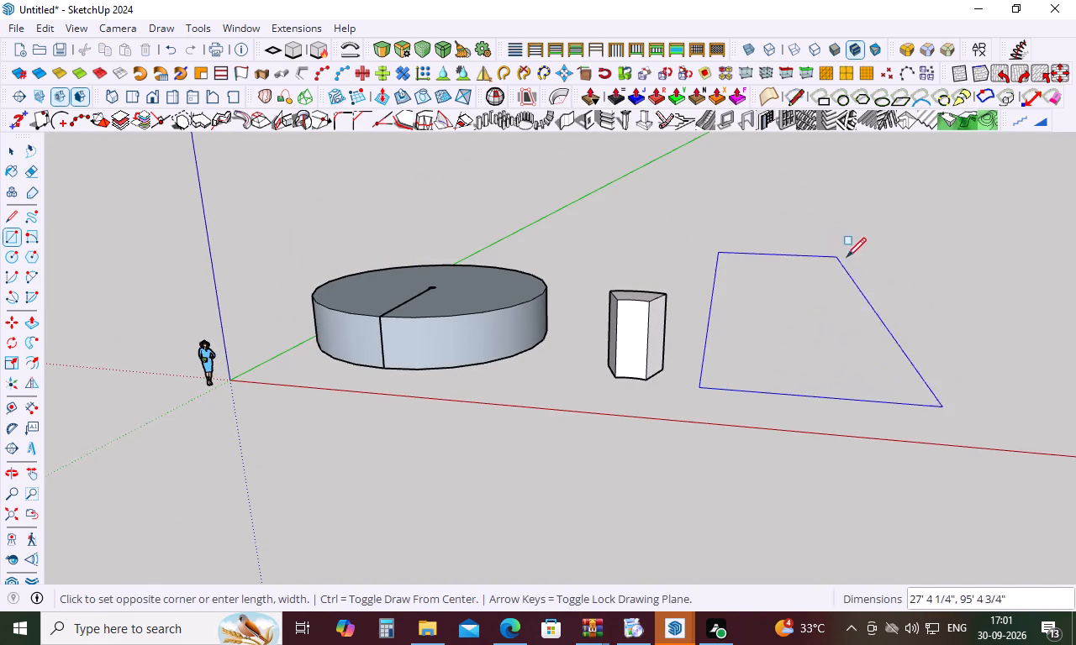
{"action": "middle_click_drag", "start_coordinate": [739, 395], "coordinate": [751, 305]}
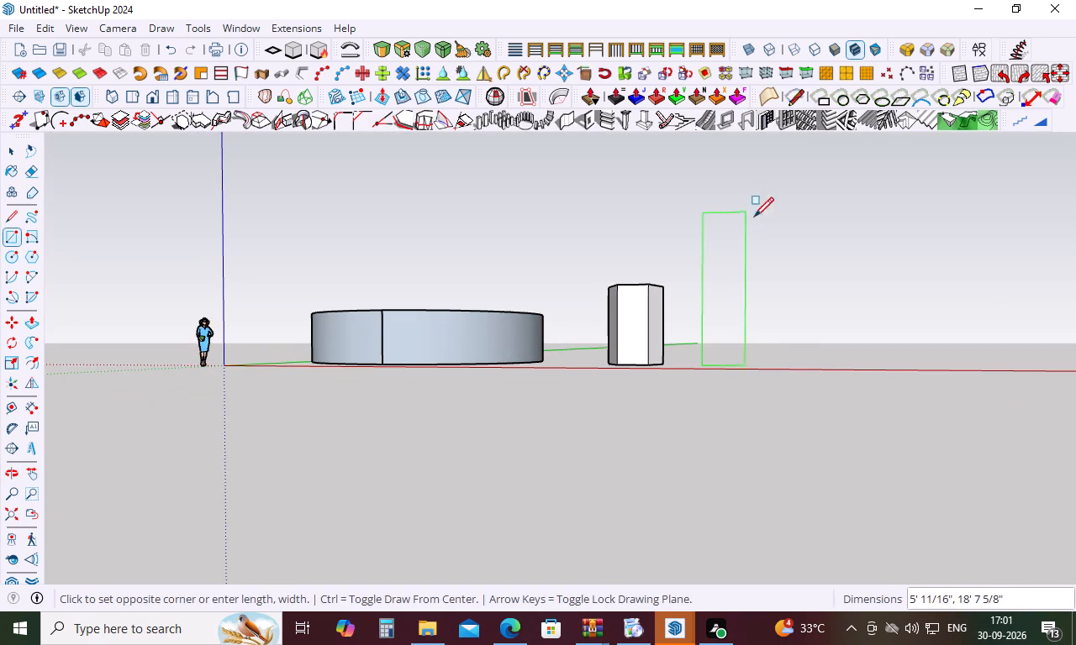
{"action": "left_click", "coordinate": [809, 223]}
{"action": "key", "text": "p"}
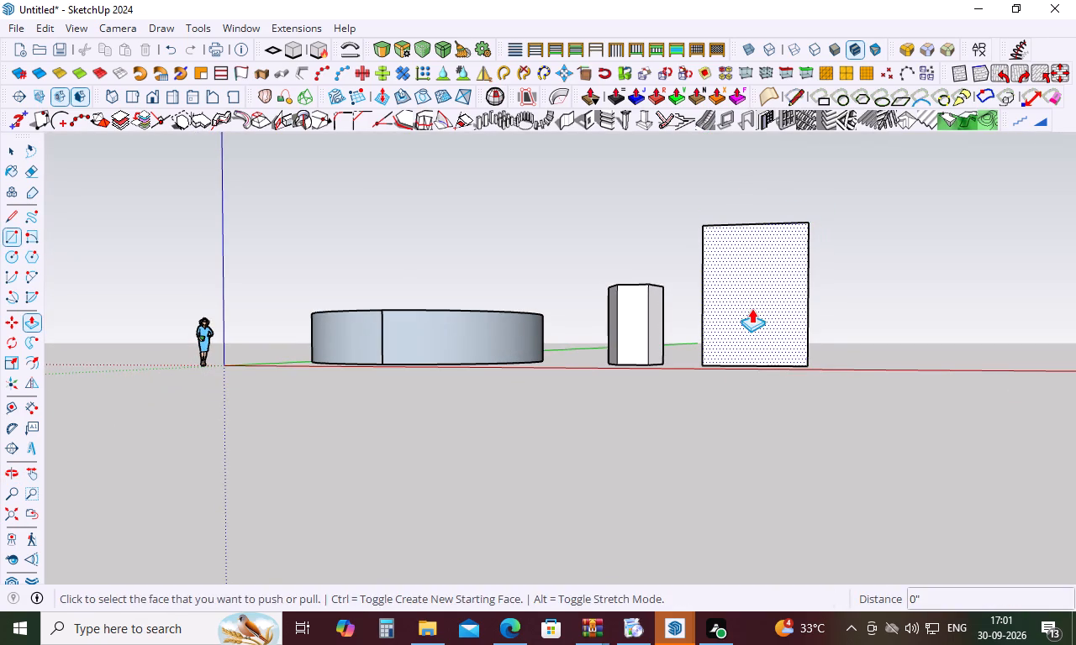
{"action": "left_click", "coordinate": [752, 308]}
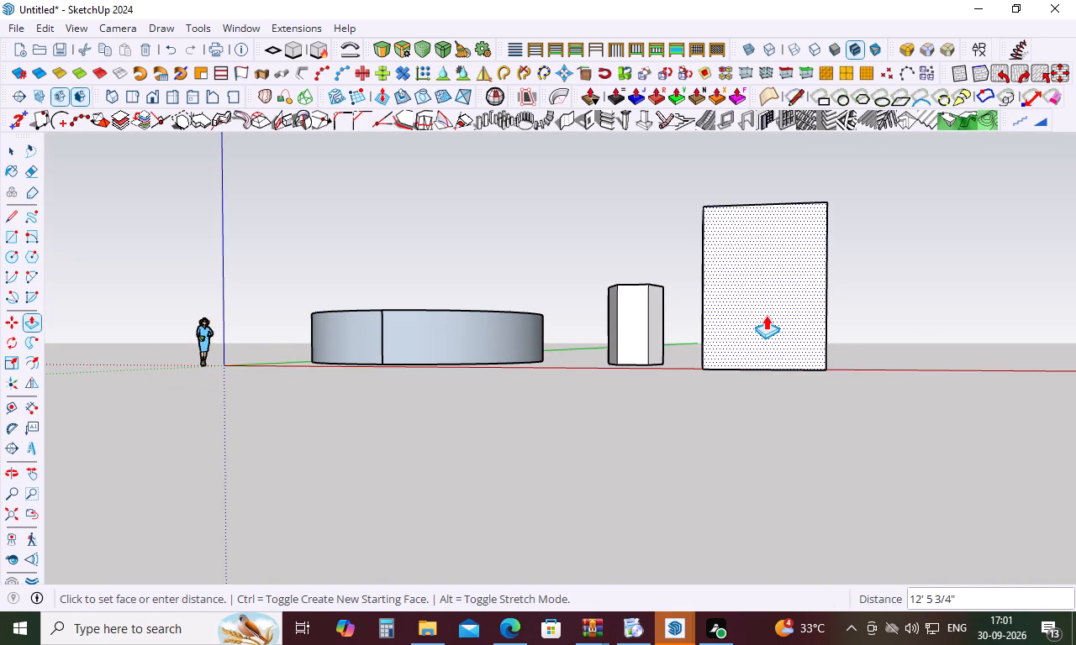
{"action": "key", "text": "9"}
{"action": "key", "text": "Return"}
Turn the whole upright panel, including all its faces and edges, into a group.
{"action": "middle_click_drag", "start_coordinate": [820, 294], "coordinate": [560, 412]}
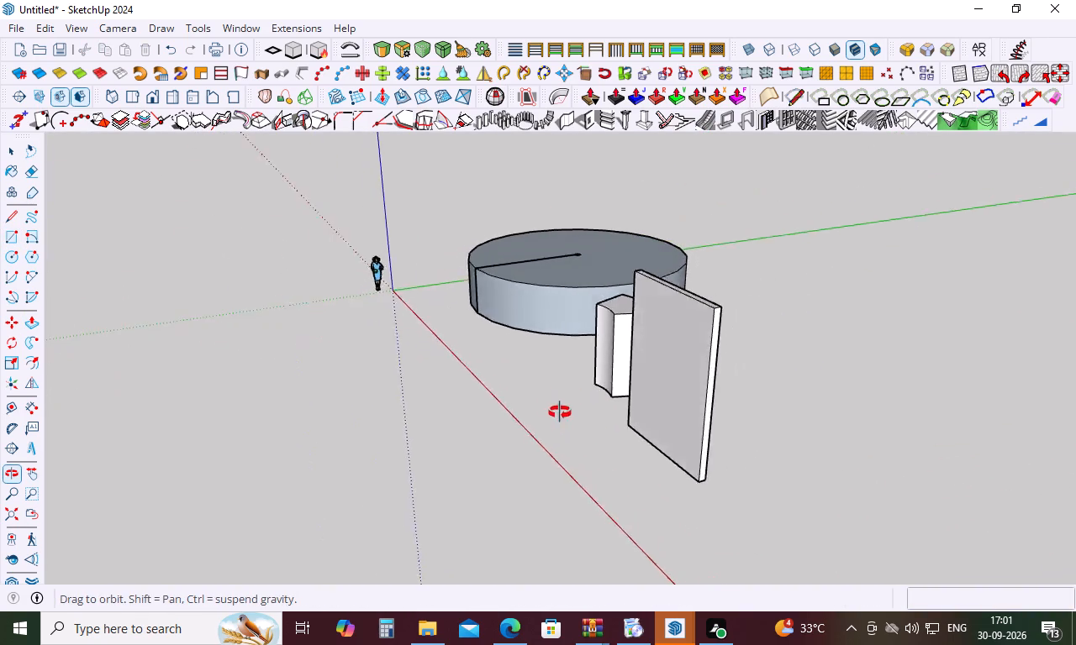
{"action": "middle_click_drag", "start_coordinate": [560, 412], "coordinate": [832, 416]}
{"action": "key", "text": "space"}
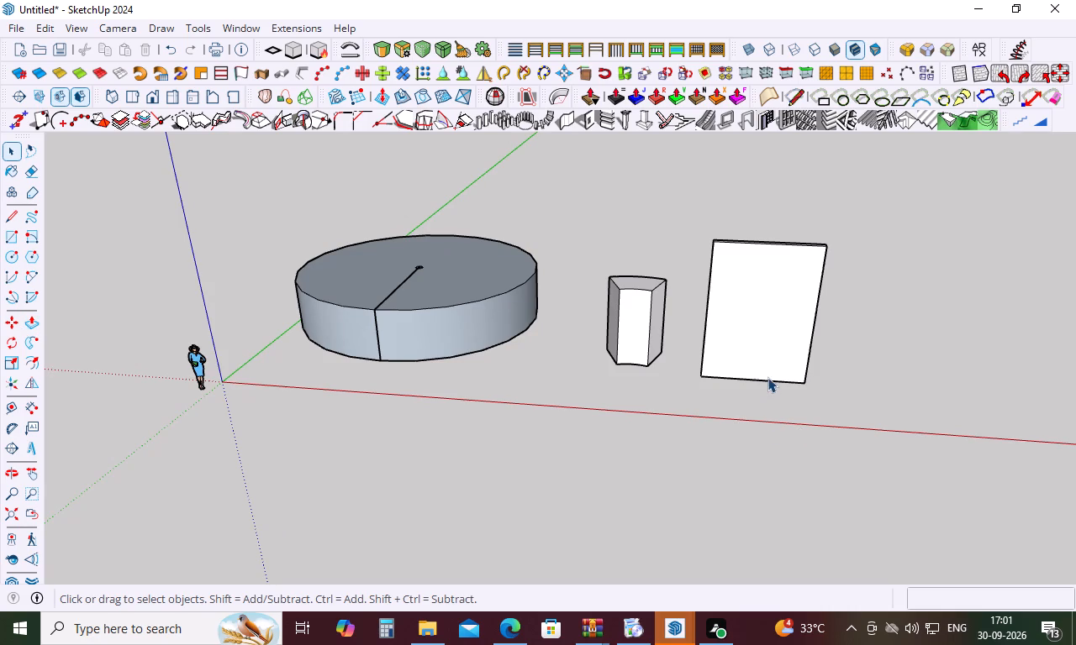
{"action": "triple_click", "coordinate": [767, 377]}
{"action": "triple_click", "coordinate": [767, 377]}
{"action": "right_click", "coordinate": [767, 377]}
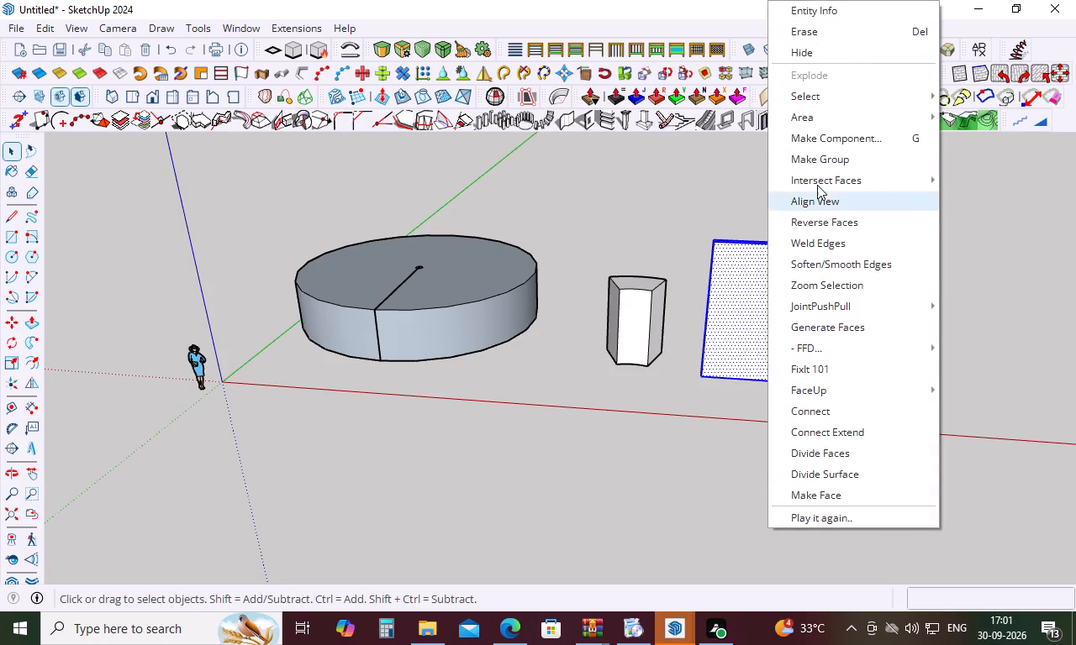
{"action": "left_click", "coordinate": [825, 163]}
{"action": "left_click", "coordinate": [833, 364]}
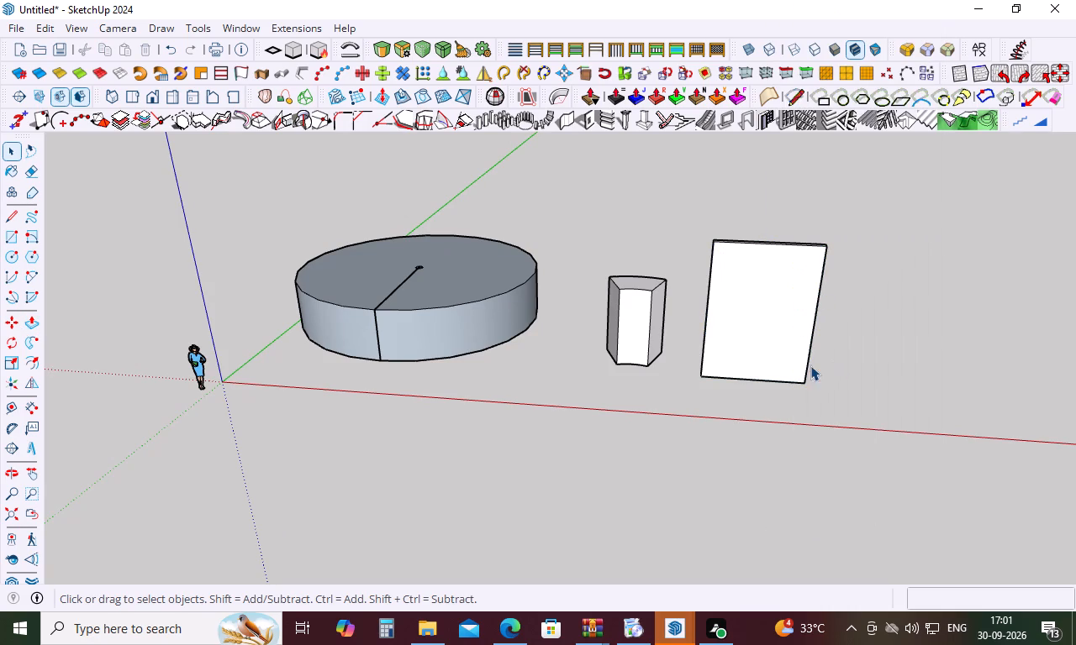
Bend the grouped panel freehand through about 111 degrees, using the bend handle on its front face.
{"action": "left_click", "coordinate": [772, 364]}
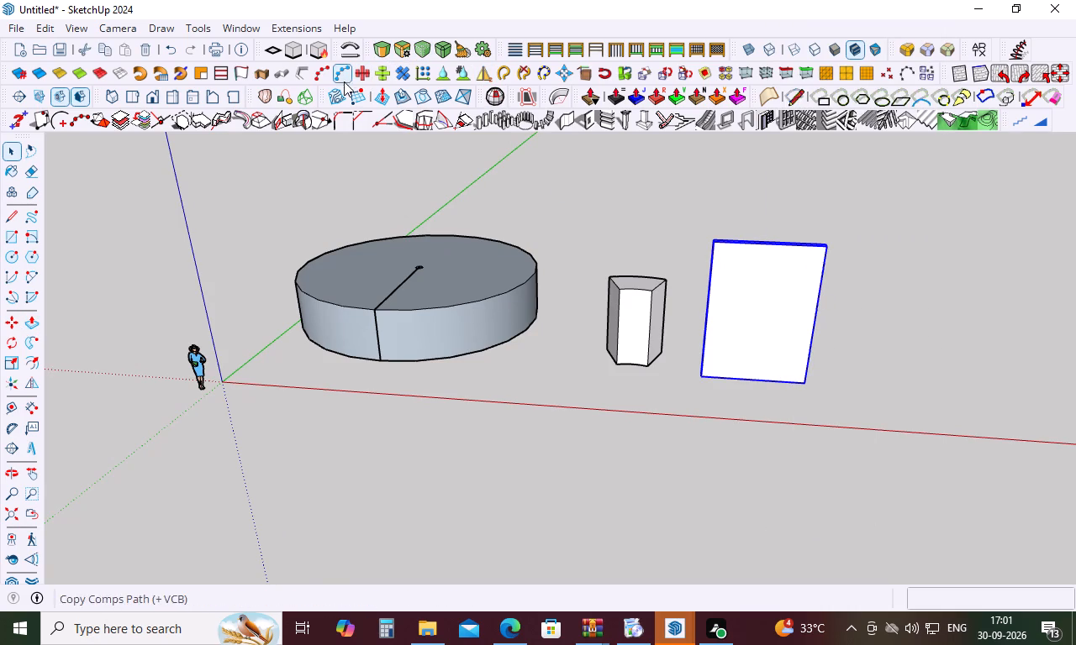
{"action": "left_click", "coordinate": [553, 98]}
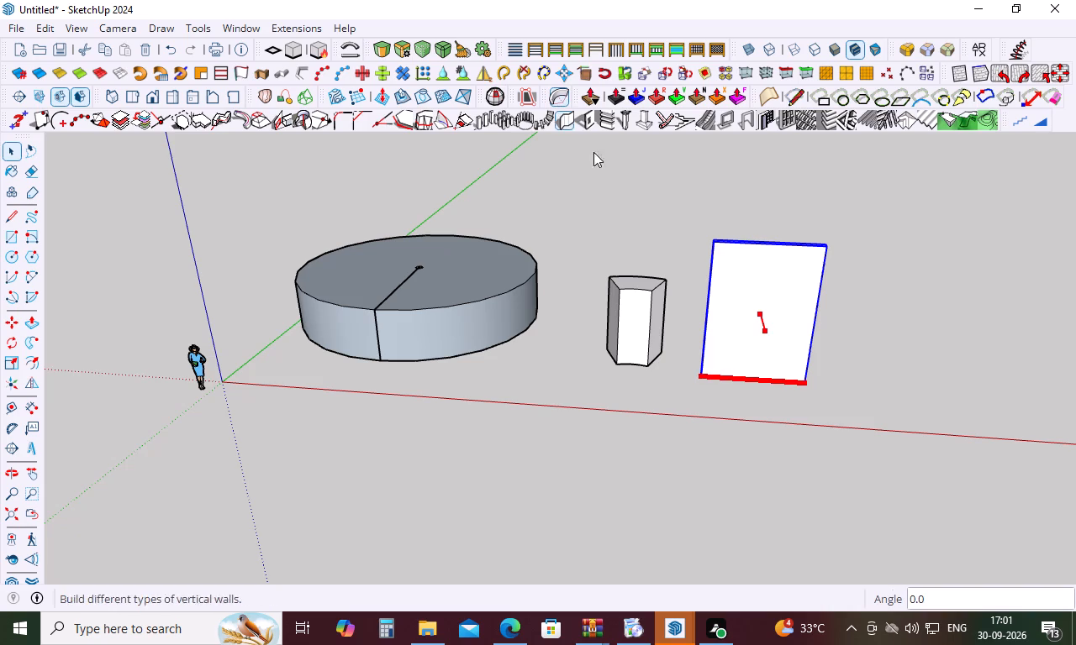
{"action": "left_click", "coordinate": [767, 331]}
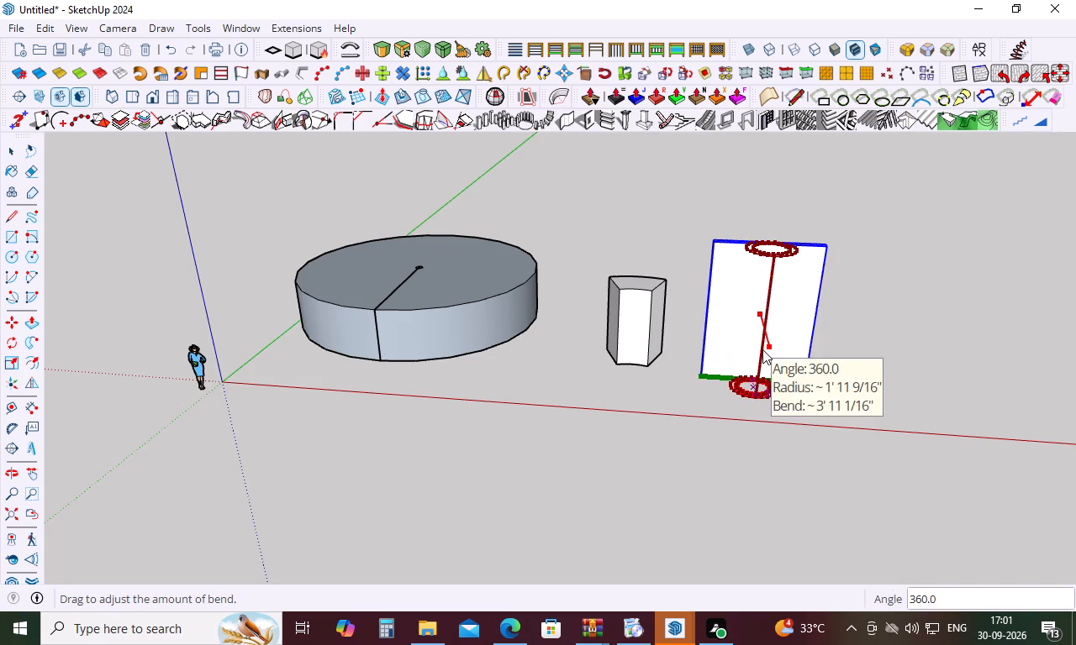
{"action": "double_click", "coordinate": [765, 336]}
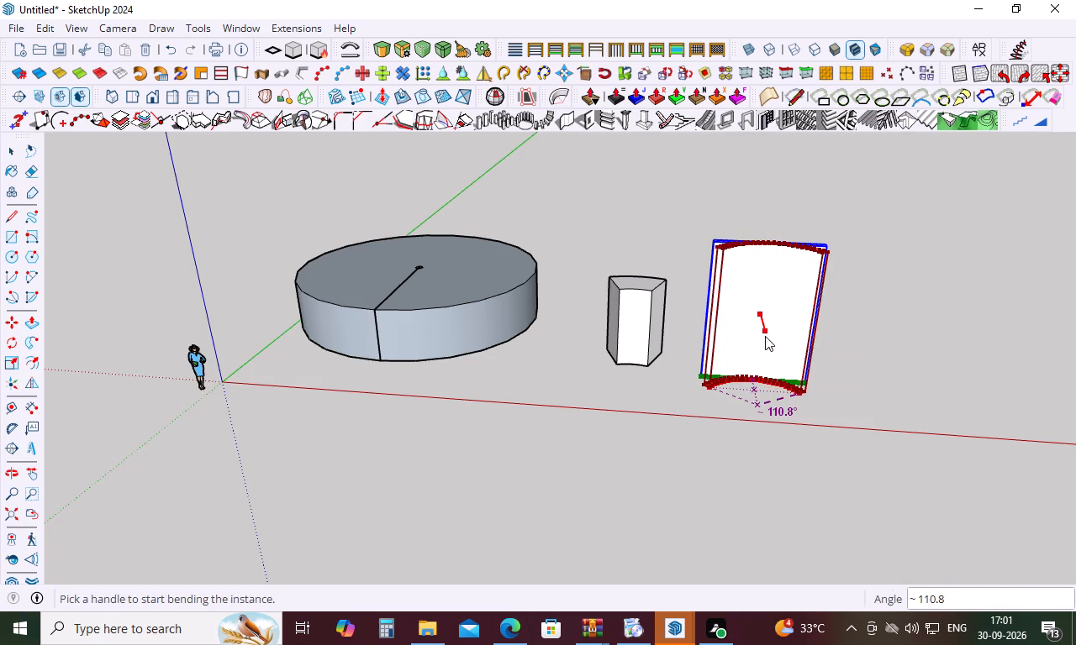
Examine the curved panel beside the other bent groups from above, from the front and from the side.
{"action": "middle_click_drag", "start_coordinate": [820, 289], "coordinate": [767, 485]}
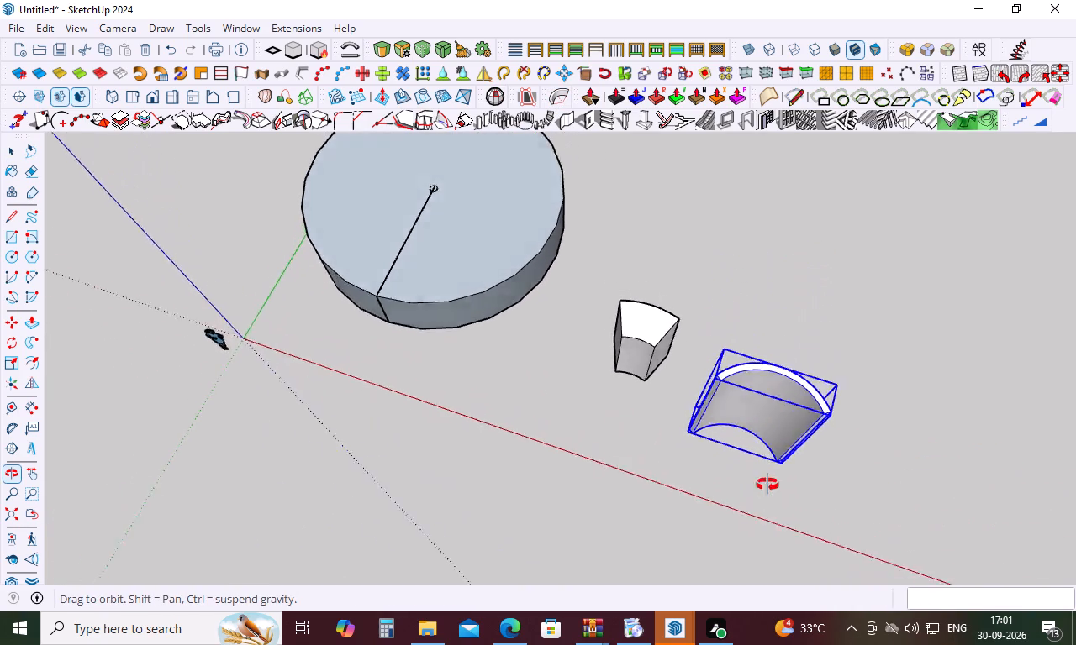
{"action": "middle_click_drag", "start_coordinate": [767, 485], "coordinate": [786, 423]}
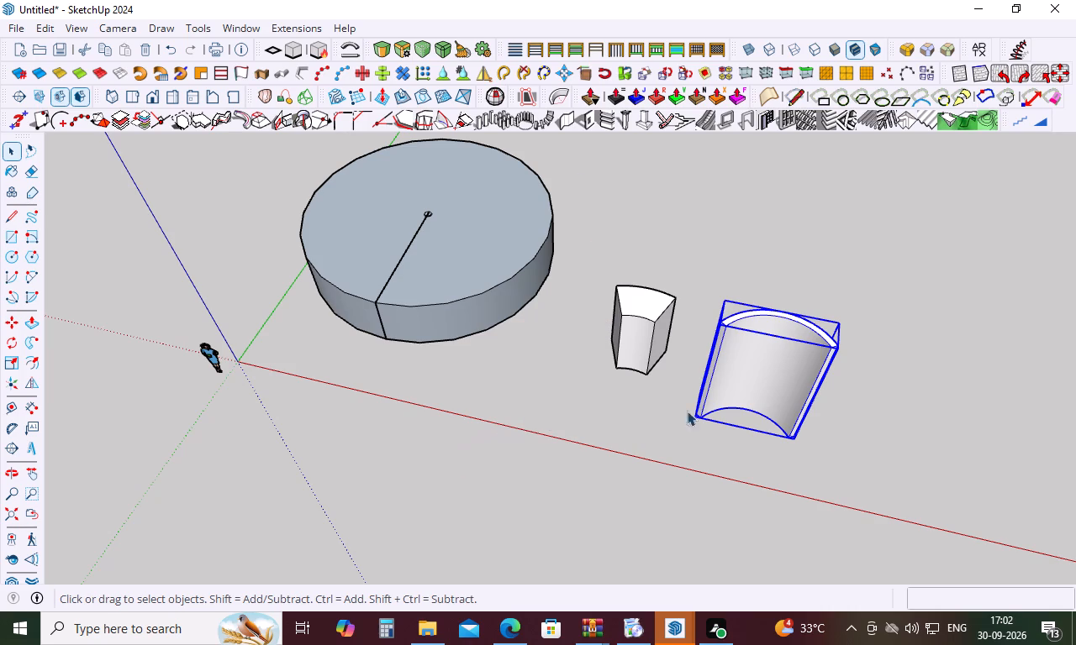
{"action": "middle_click_drag", "start_coordinate": [704, 415], "coordinate": [715, 198]}
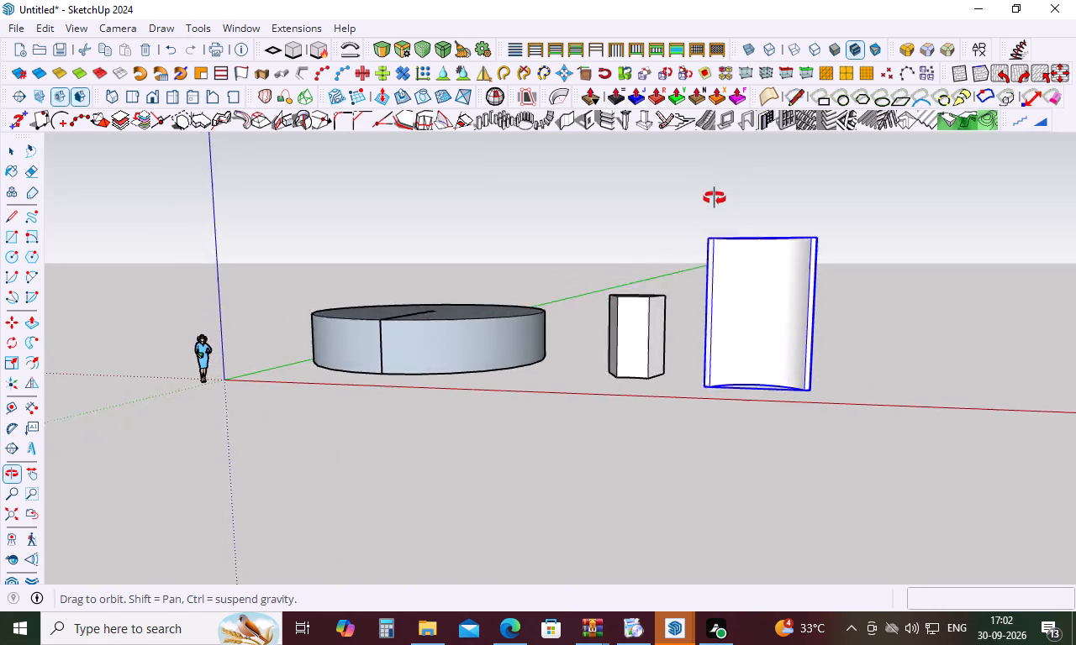
{"action": "middle_click_drag", "start_coordinate": [715, 198], "coordinate": [688, 248]}
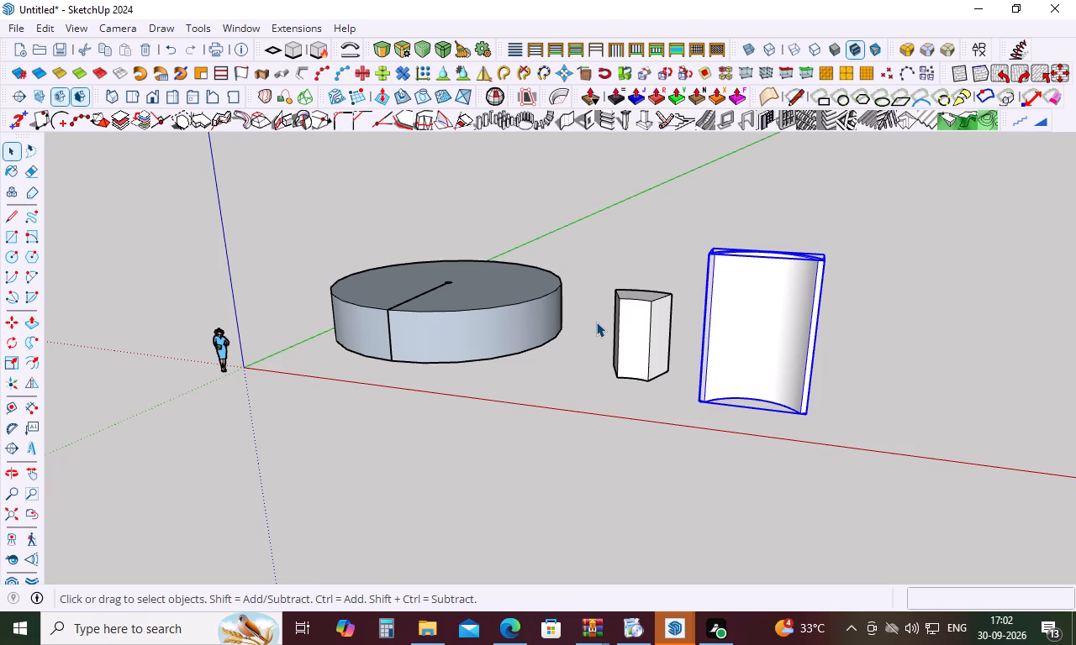
{"action": "scroll", "coordinate": [520, 282], "scroll_direction": "down", "scroll_amount": 4}
{"action": "middle_click_drag", "start_coordinate": [551, 314], "coordinate": [565, 347]}
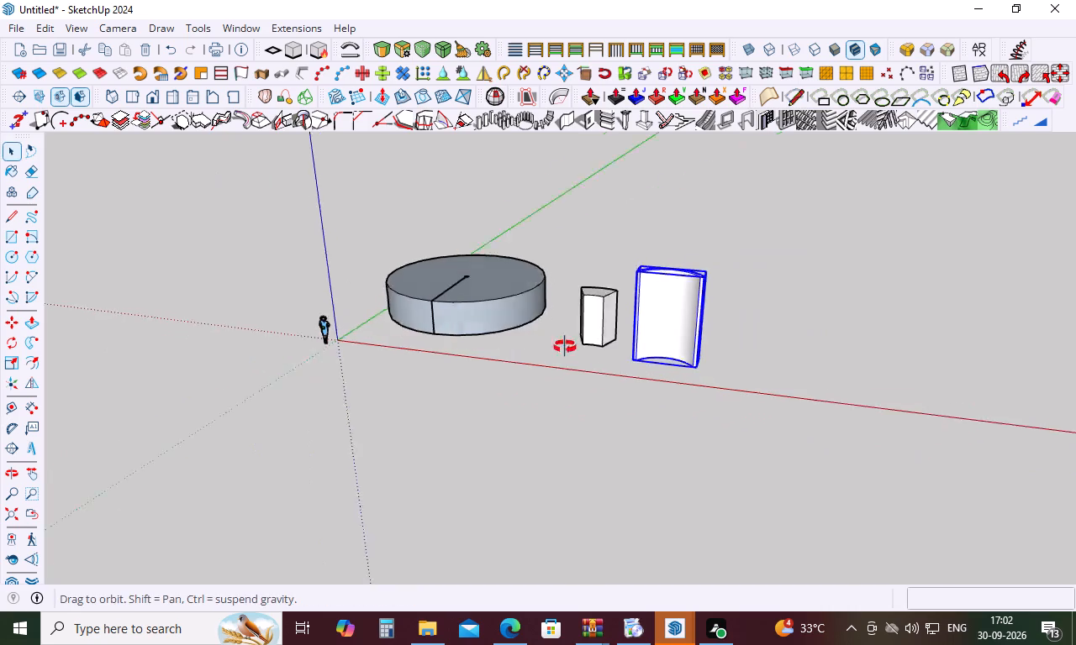
{"action": "middle_click_drag", "start_coordinate": [565, 347], "coordinate": [704, 404]}
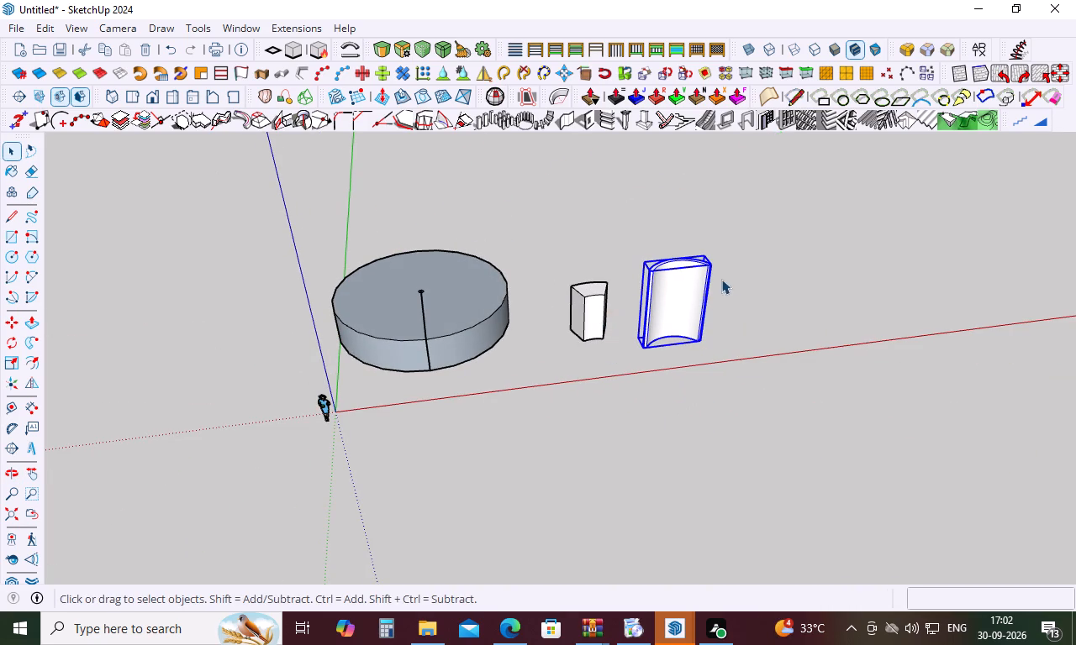
{"action": "scroll", "coordinate": [715, 303], "scroll_direction": "up", "scroll_amount": 5}
{"action": "middle_click_drag", "start_coordinate": [703, 303], "coordinate": [588, 288]}
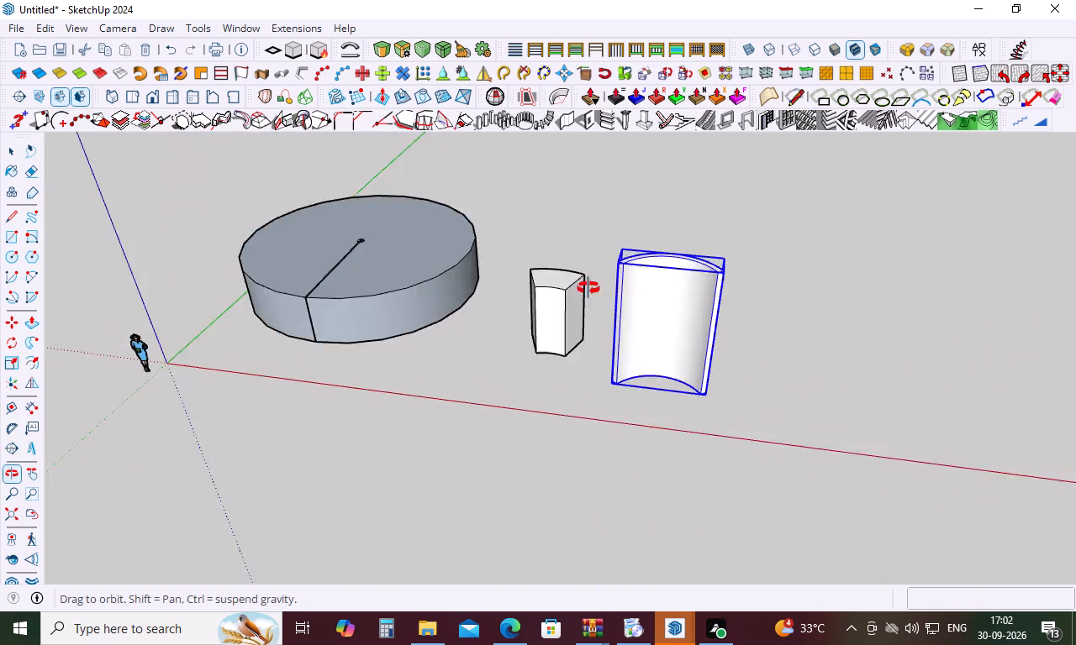
{"action": "middle_click_drag", "start_coordinate": [588, 288], "coordinate": [620, 205]}
{"action": "left_click", "coordinate": [551, 405]}
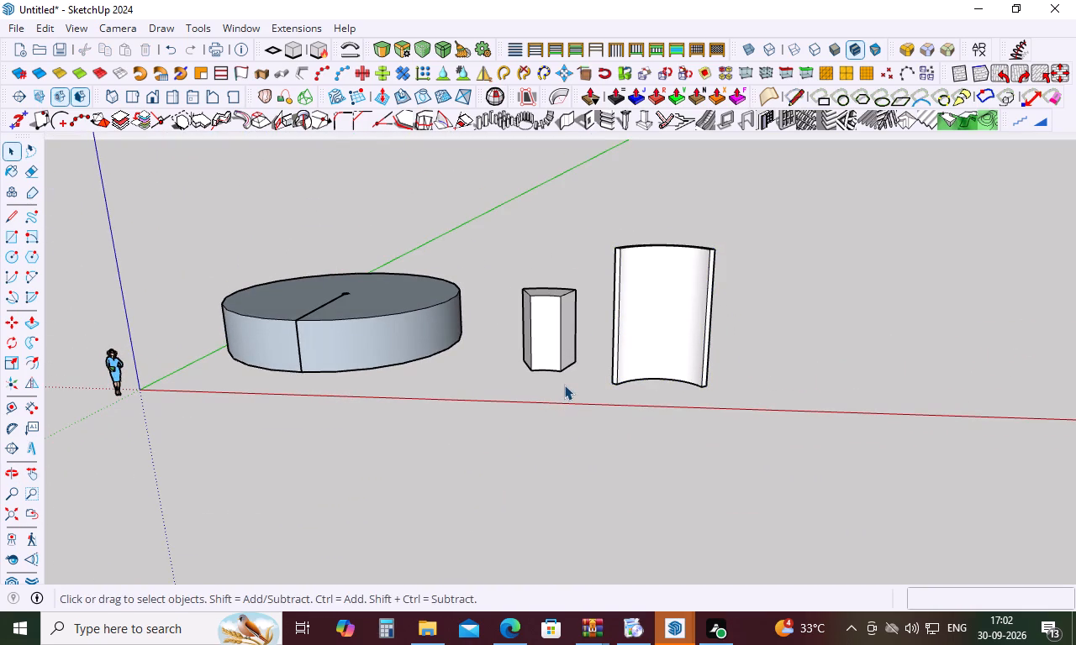
Open the curved panel group and check its geometry with Solid Inspector².
{"action": "triple_click", "coordinate": [642, 329]}
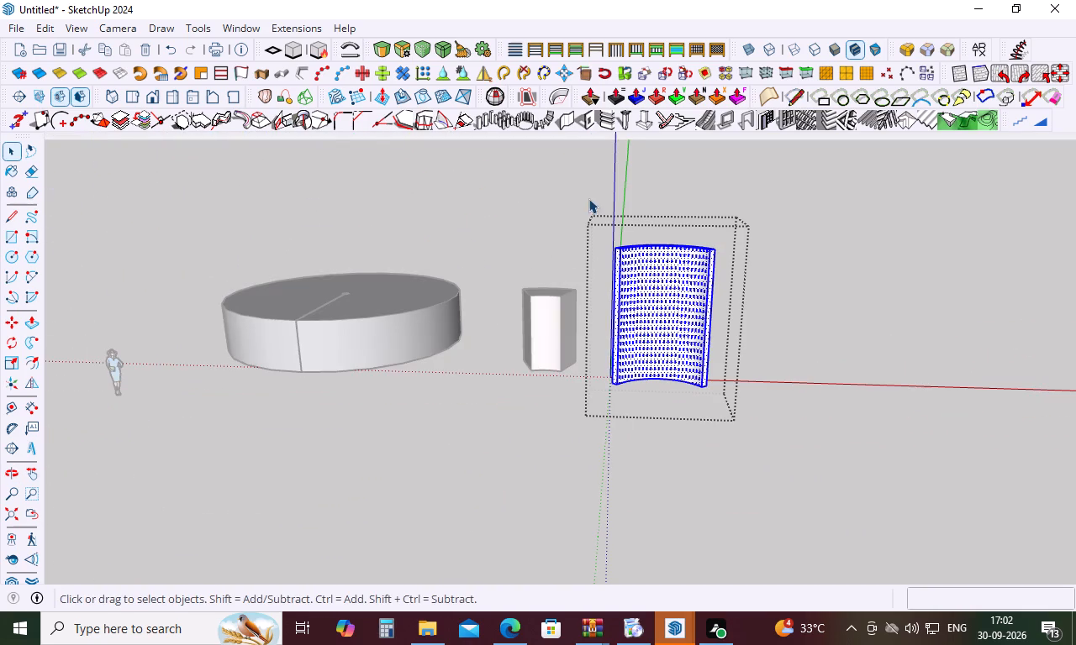
{"action": "left_click", "coordinate": [498, 102]}
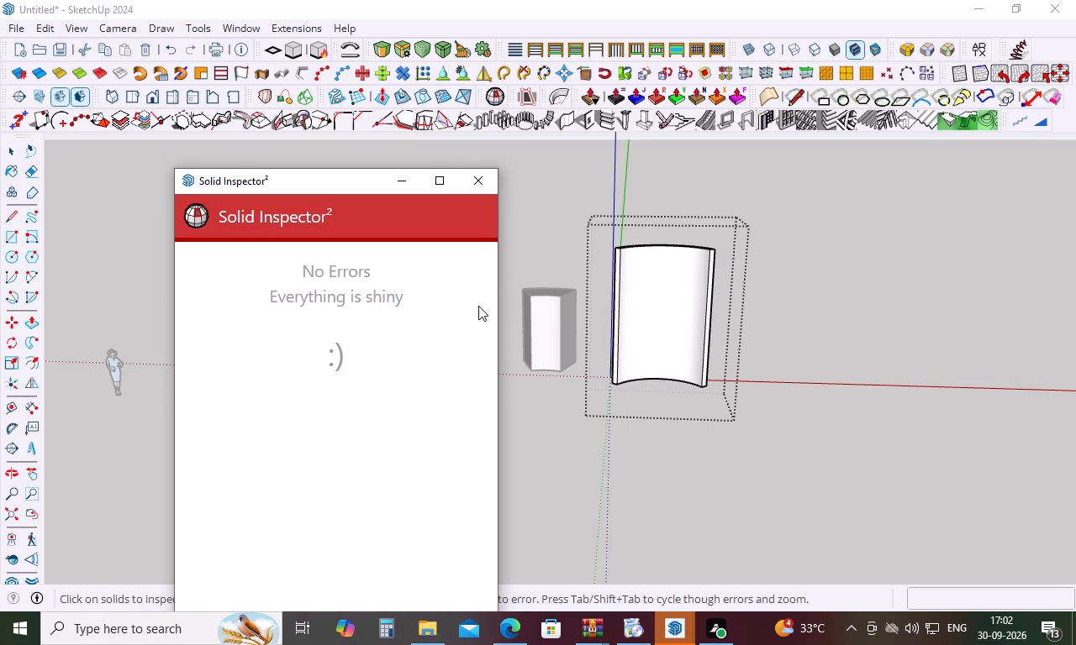
{"action": "left_click", "coordinate": [472, 175]}
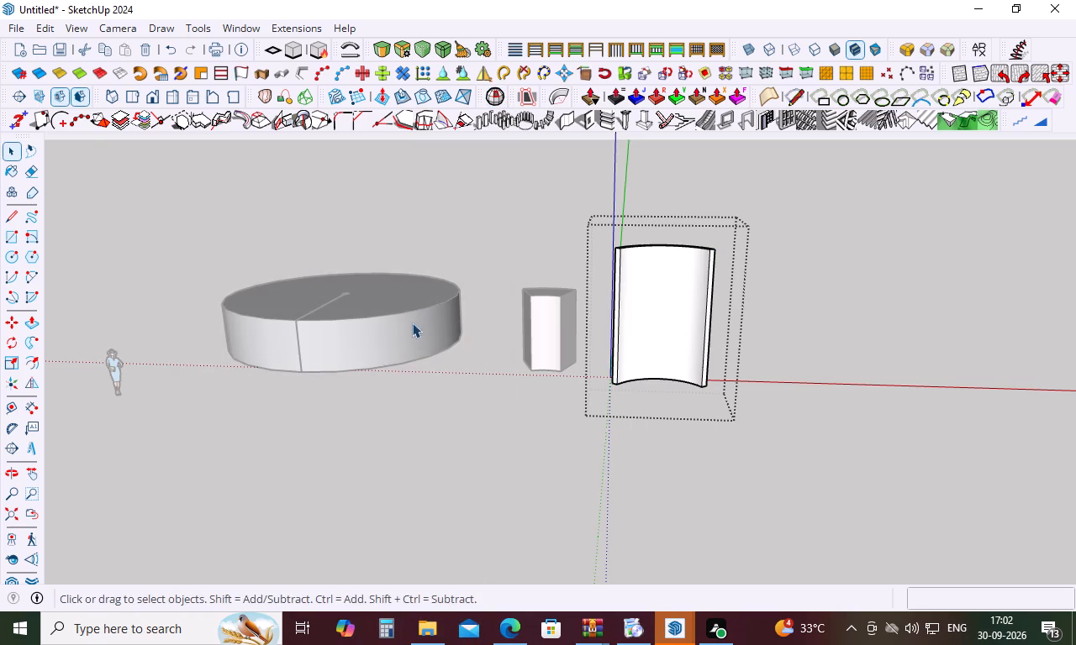
Open the round disc group and fix its reversed faces with Solid Inspector².
{"action": "double_click", "coordinate": [412, 322]}
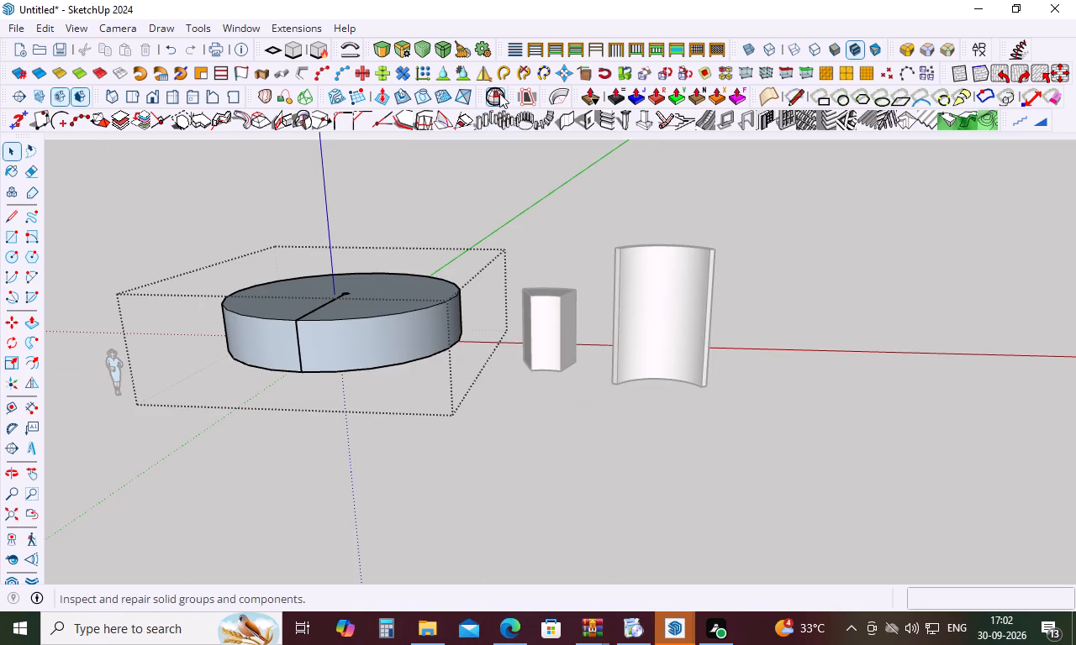
{"action": "left_click", "coordinate": [498, 90]}
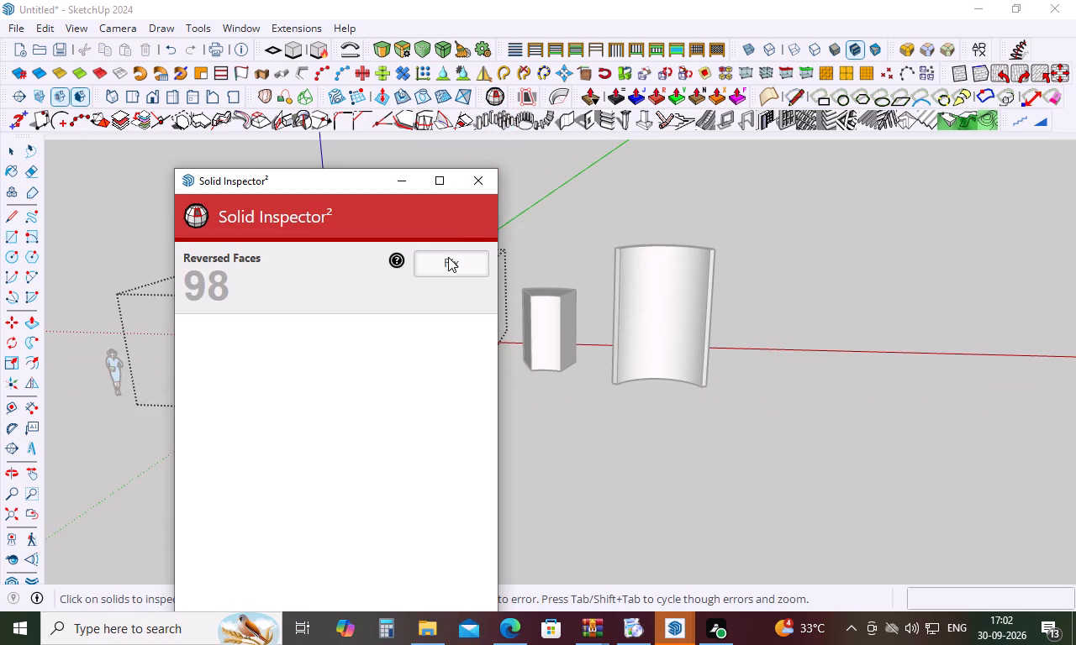
{"action": "left_click", "coordinate": [448, 264]}
{"action": "left_click", "coordinate": [518, 354]}
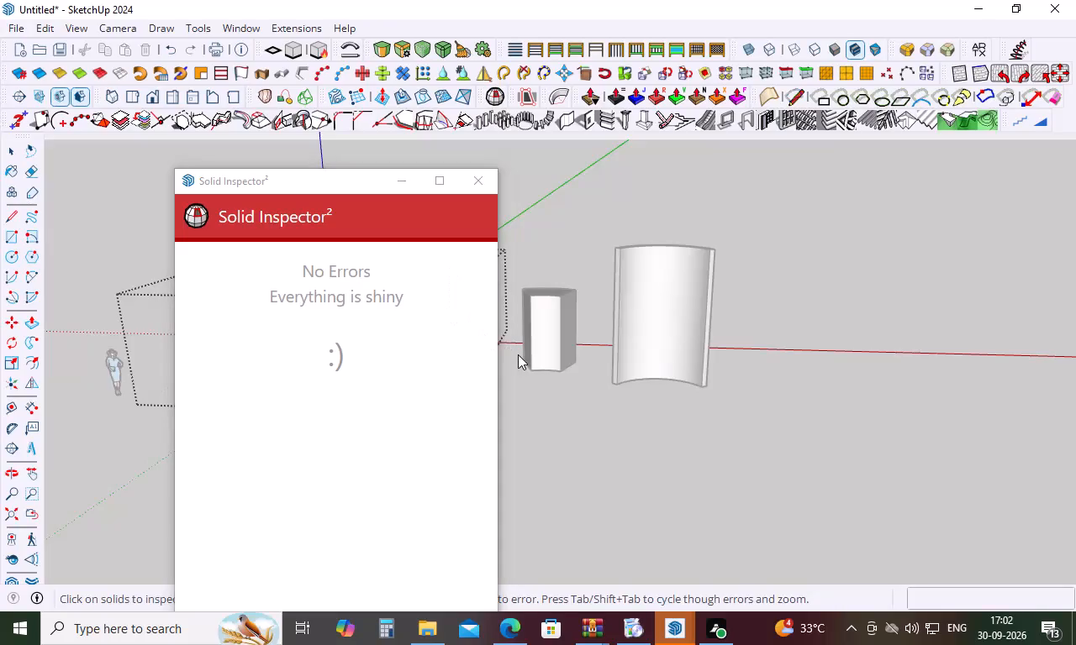
{"action": "left_click", "coordinate": [479, 181]}
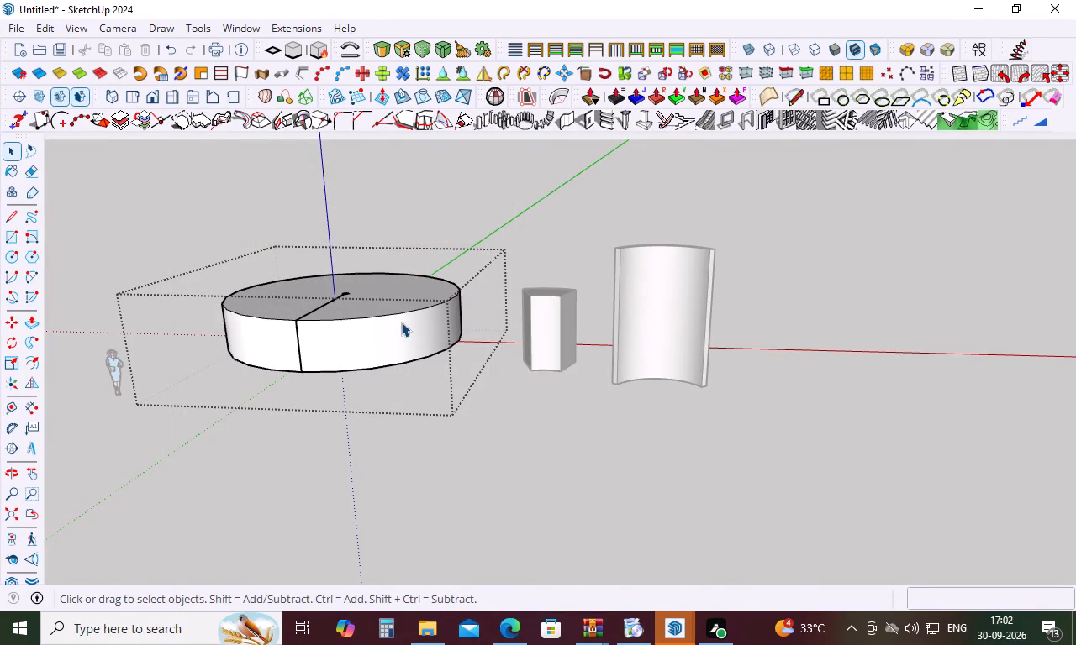
{"action": "left_click", "coordinate": [566, 223]}
Check the closed disc group again with Solid Inspector².
{"action": "left_click", "coordinate": [438, 306]}
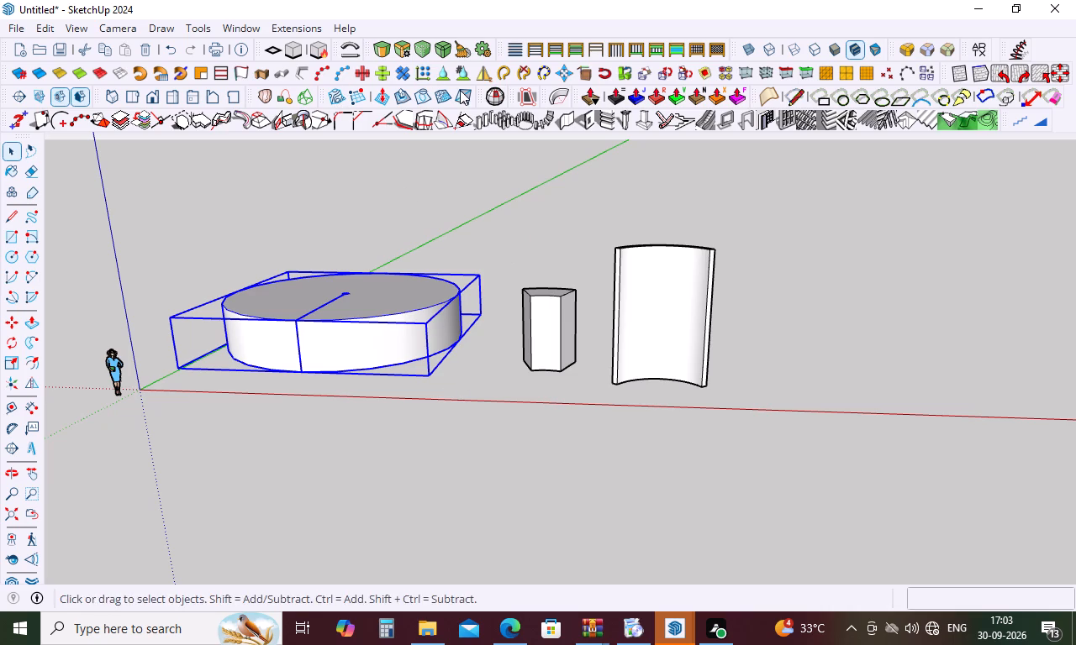
{"action": "left_click", "coordinate": [493, 95]}
{"action": "left_click", "coordinate": [517, 370]}
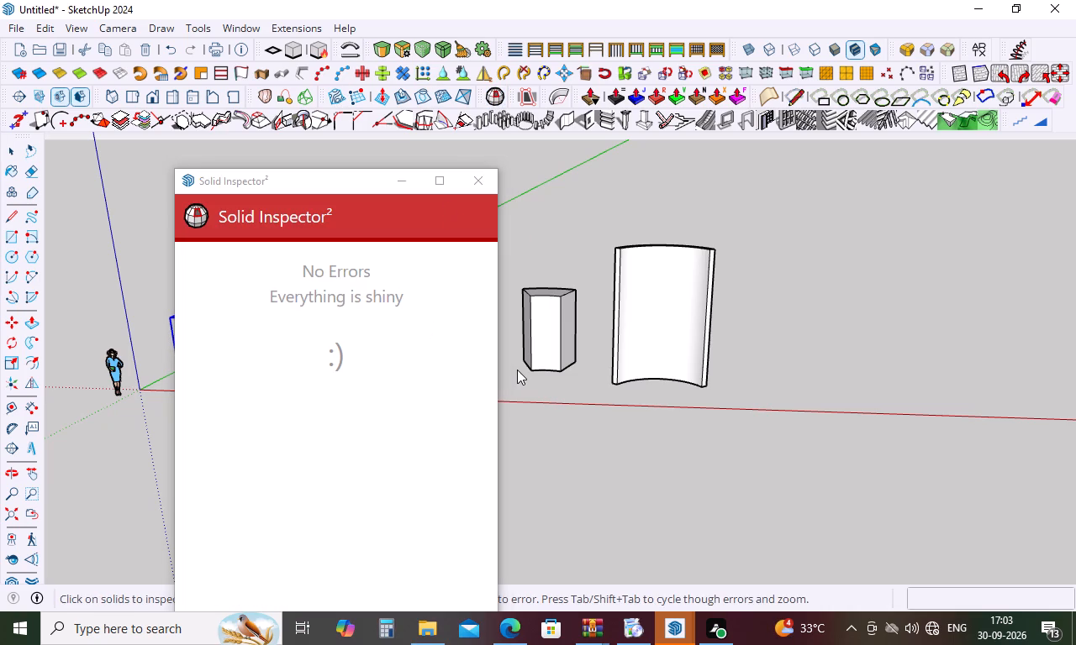
Inspect the whole model with Solid Inspector² and read the information on nested instances.
{"action": "left_click", "coordinate": [822, 401]}
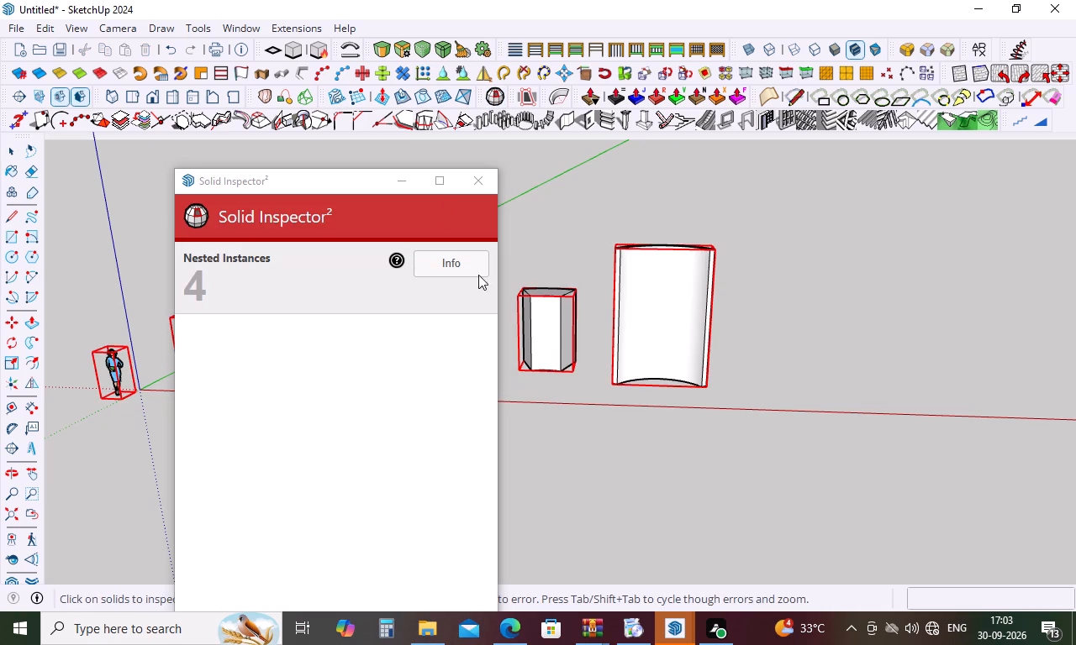
{"action": "left_click", "coordinate": [456, 262]}
{"action": "left_click", "coordinate": [578, 469]}
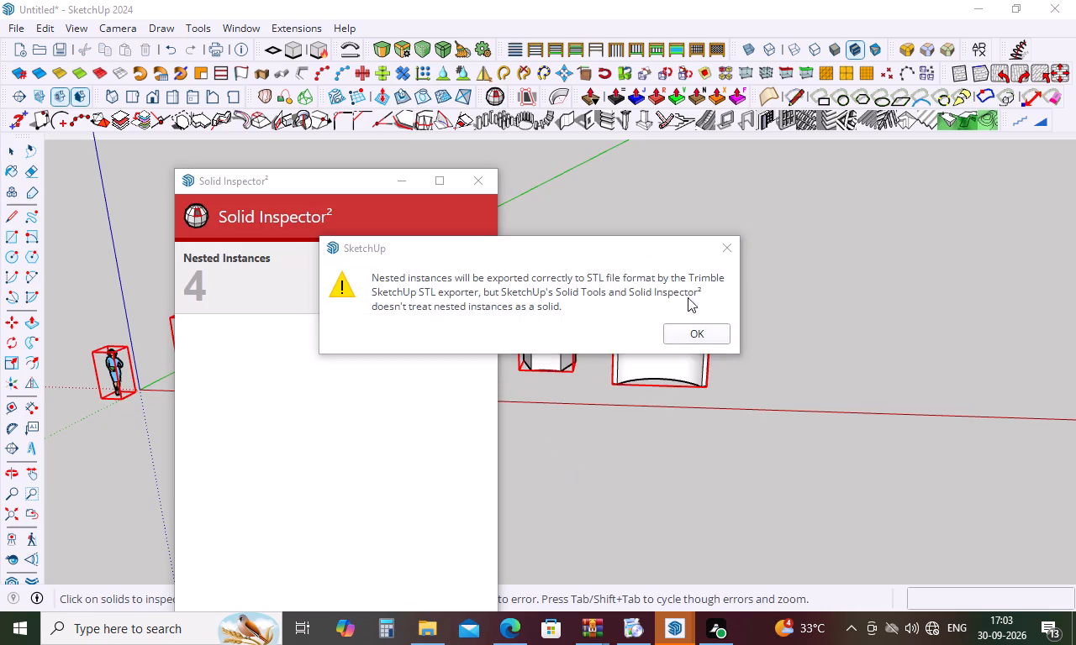
{"action": "left_click", "coordinate": [723, 249]}
{"action": "left_click", "coordinate": [474, 182]}
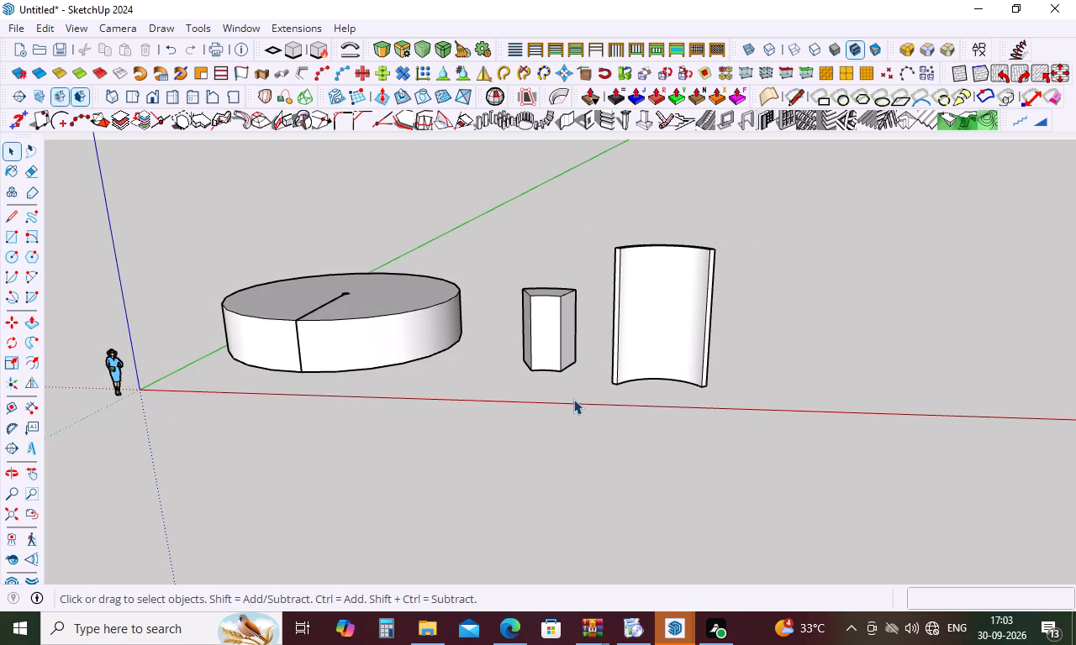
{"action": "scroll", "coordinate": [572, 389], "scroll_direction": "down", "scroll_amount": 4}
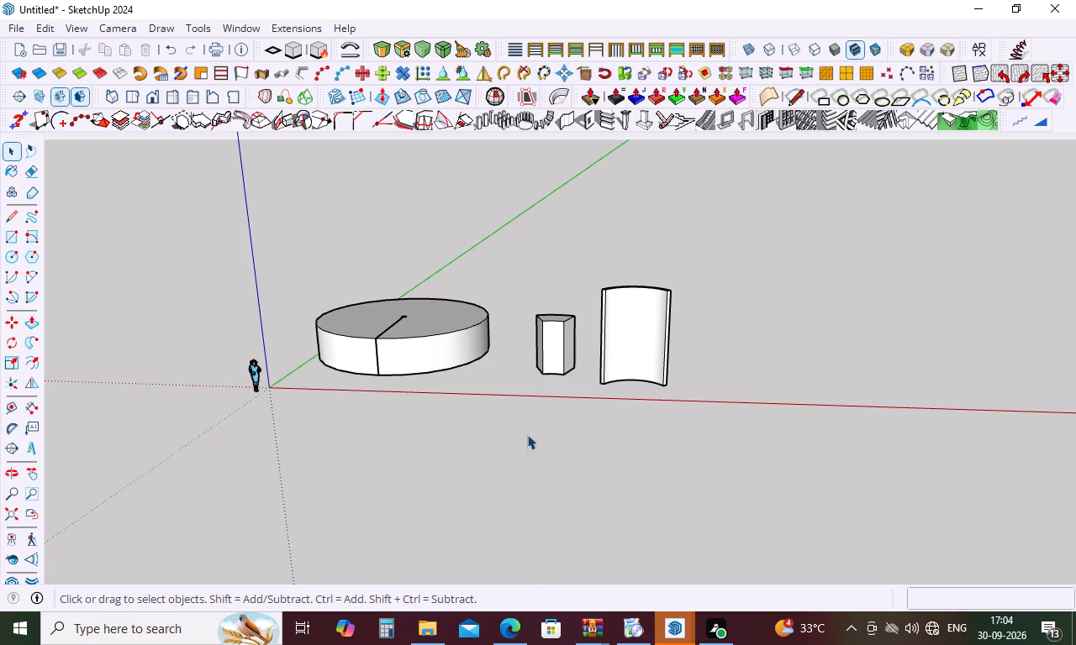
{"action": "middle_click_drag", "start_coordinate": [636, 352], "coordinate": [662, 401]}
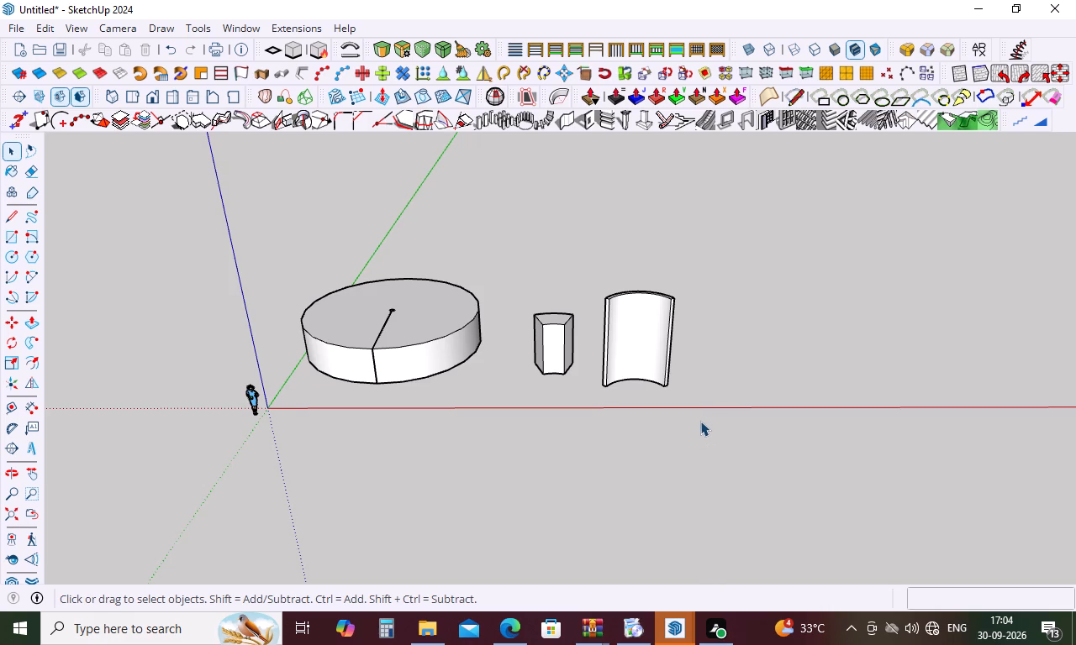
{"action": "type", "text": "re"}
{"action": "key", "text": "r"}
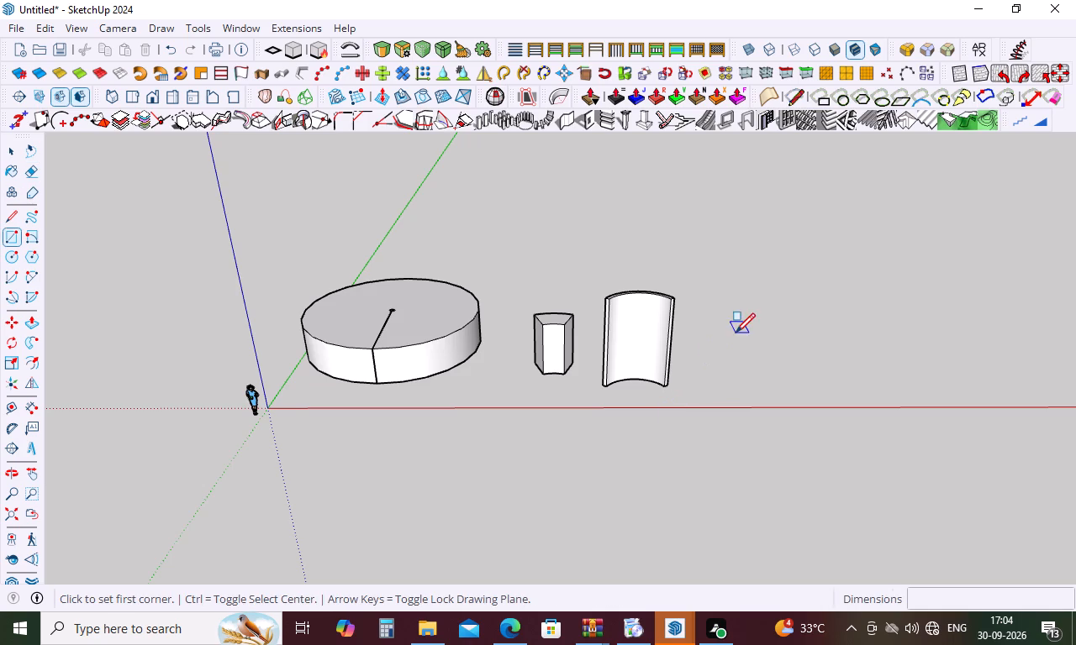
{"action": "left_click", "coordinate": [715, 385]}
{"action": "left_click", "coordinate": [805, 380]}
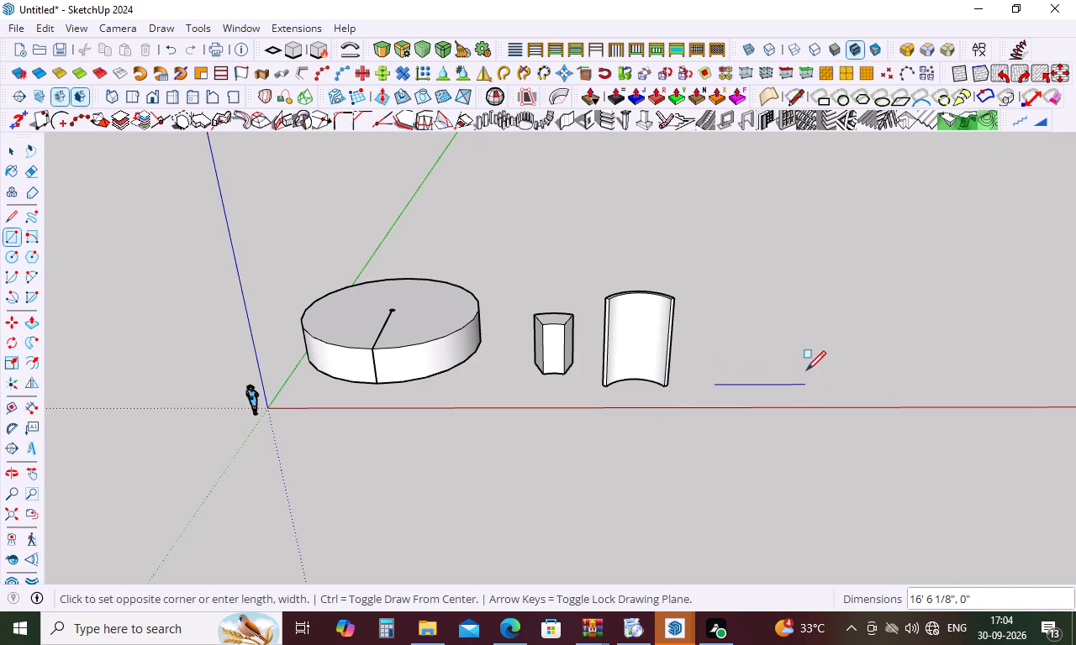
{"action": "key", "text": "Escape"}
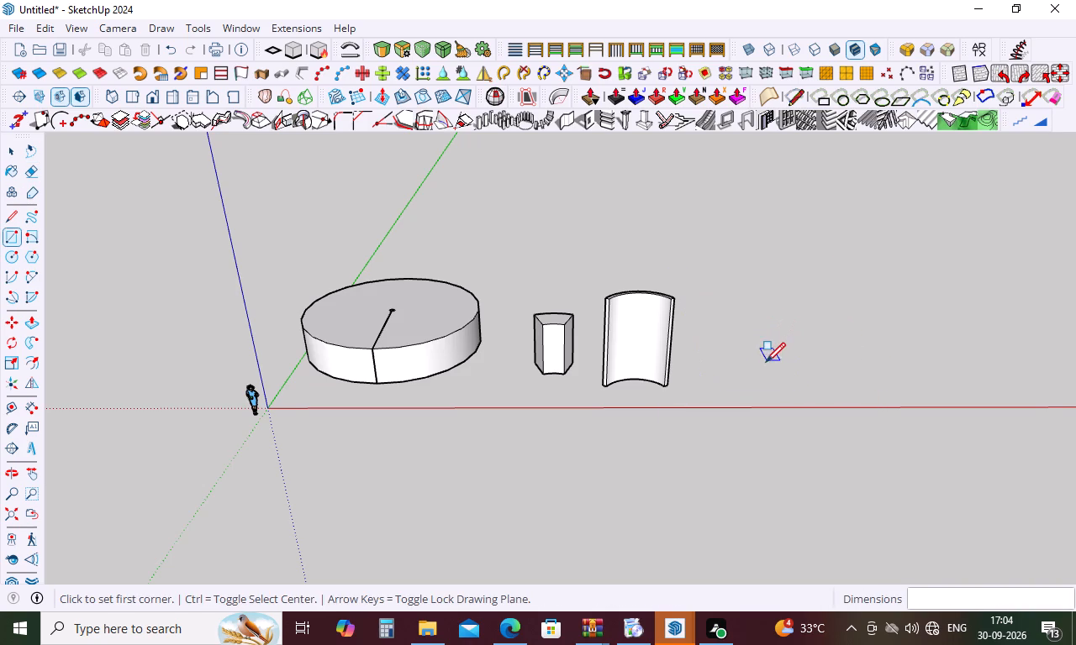
Draw an upright rectangle beside the curved panel, about 10' 6" wide and 11' 11" high.
{"action": "key", "text": "r"}
{"action": "left_click", "coordinate": [712, 396]}
{"action": "middle_click_drag", "start_coordinate": [768, 359], "coordinate": [738, 219]}
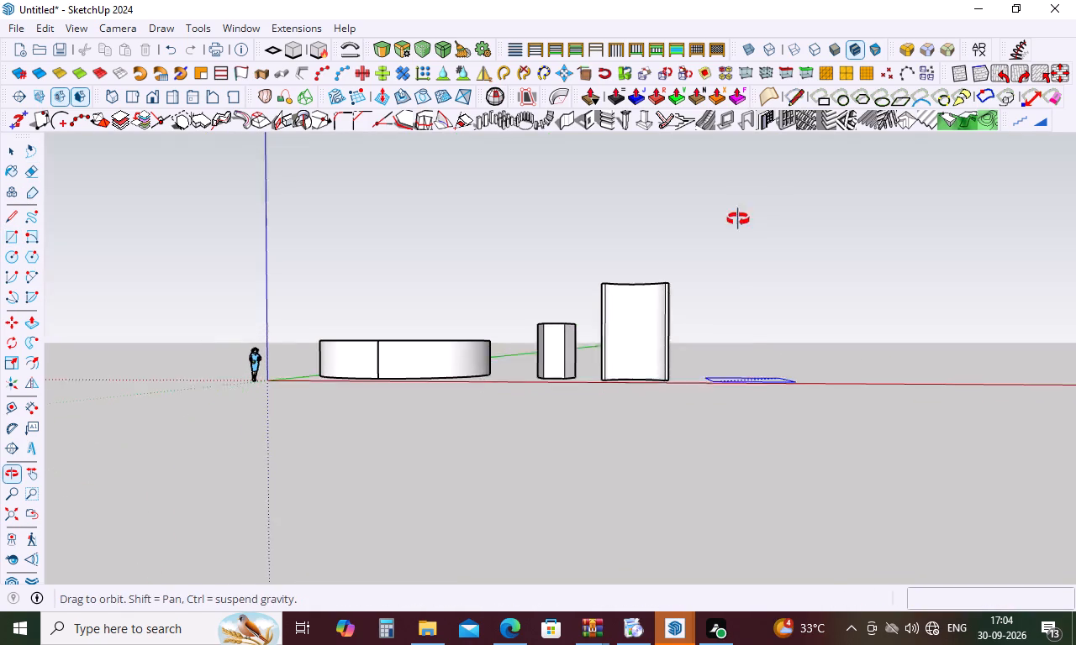
{"action": "middle_click_drag", "start_coordinate": [738, 219], "coordinate": [738, 218]}
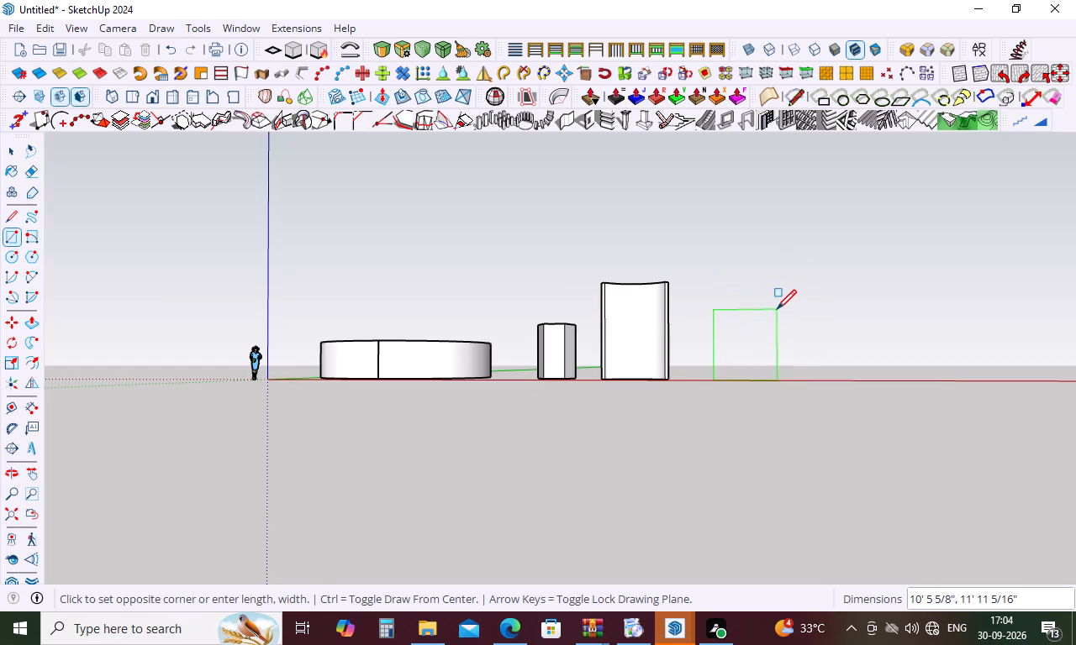
{"action": "left_click", "coordinate": [777, 309]}
Extrude the upright rectangle 9" with Push/Pull into a thin panel.
{"action": "key", "text": "p"}
{"action": "left_click", "coordinate": [757, 336]}
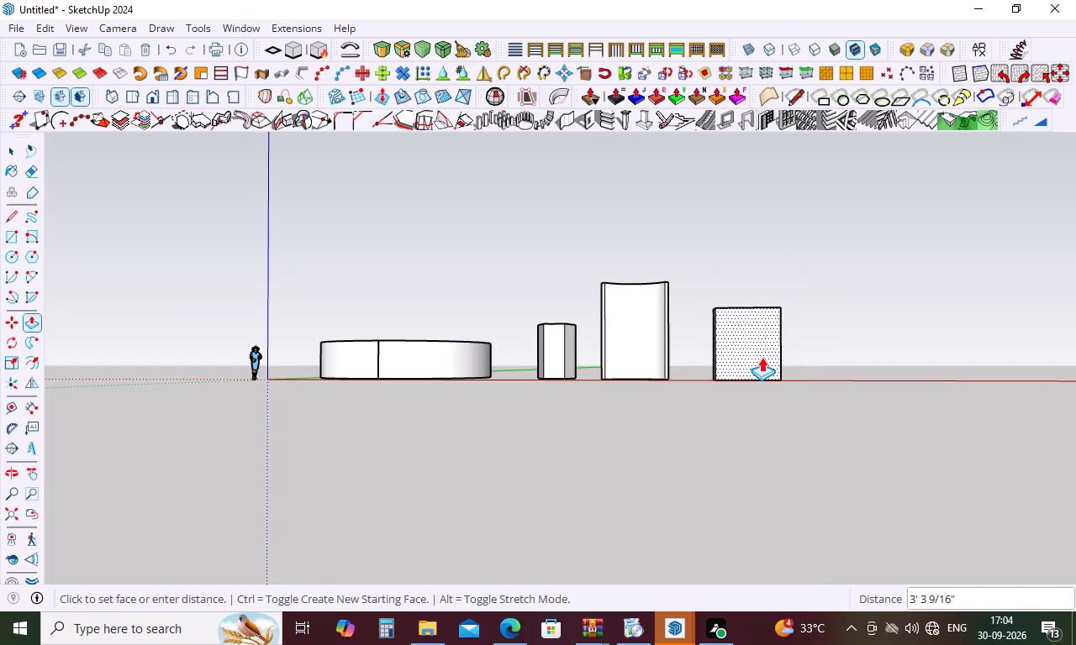
{"action": "key", "text": "9"}
{"action": "key", "text": "Return"}
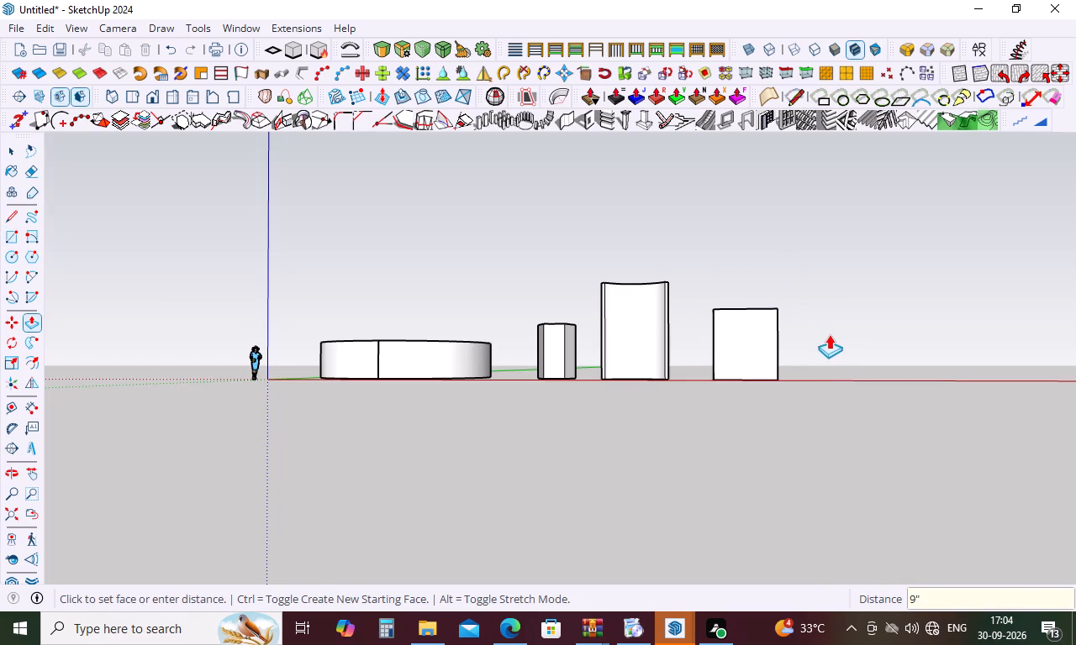
{"action": "key", "text": "space"}
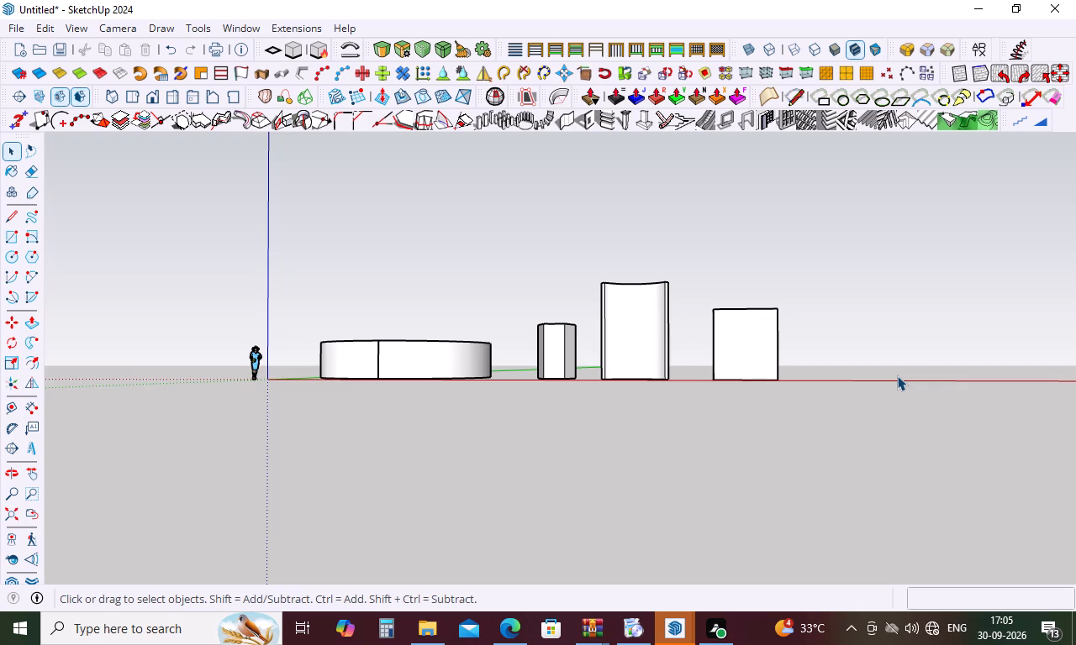
Turn the whole new flat panel, including all its faces and edges, into a group.
{"action": "middle_click_drag", "start_coordinate": [775, 339], "coordinate": [778, 360]}
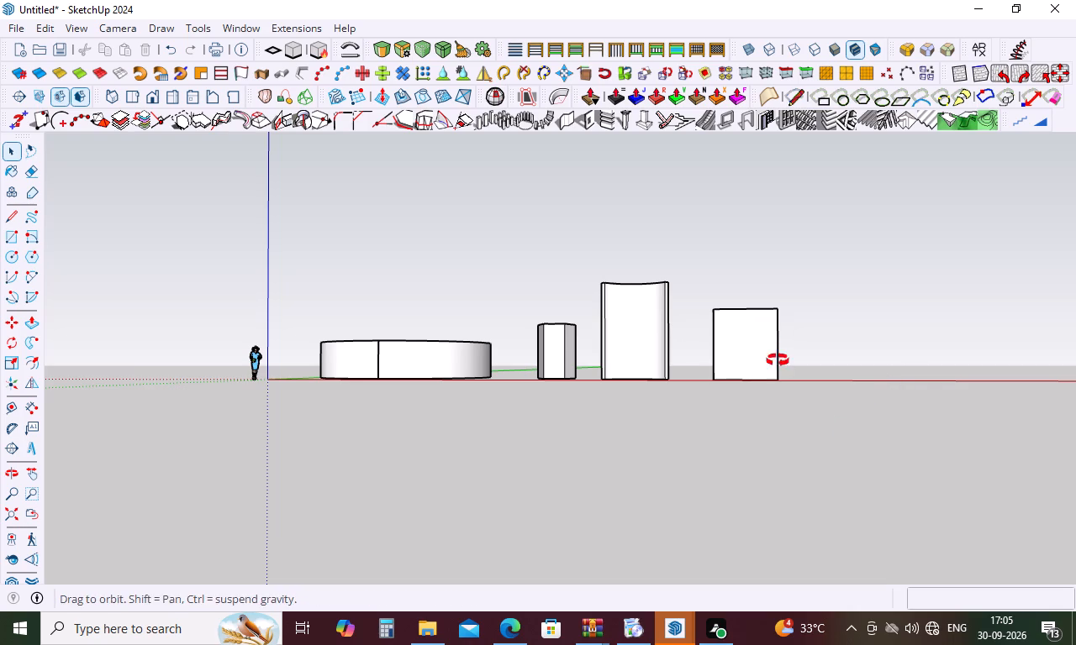
{"action": "middle_click_drag", "start_coordinate": [778, 360], "coordinate": [819, 518]}
{"action": "scroll", "coordinate": [798, 426], "scroll_direction": "up", "scroll_amount": 5}
{"action": "scroll", "coordinate": [786, 341], "scroll_direction": "up", "scroll_amount": 5}
{"action": "middle_click_drag", "start_coordinate": [785, 337], "coordinate": [785, 335]}
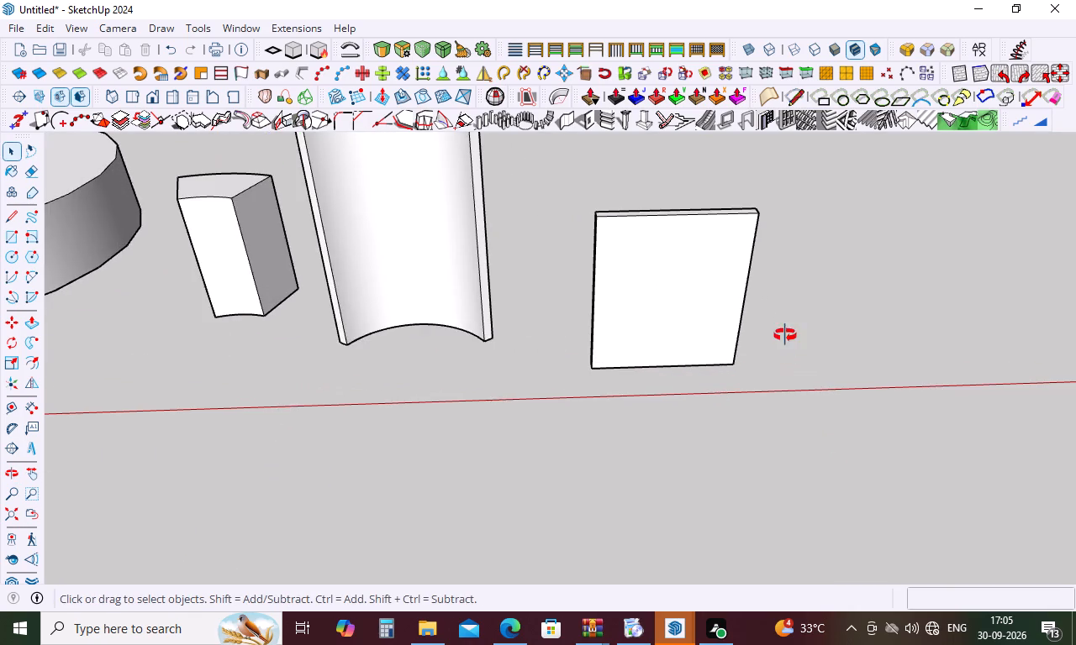
{"action": "middle_click_drag", "start_coordinate": [785, 335], "coordinate": [768, 216]}
{"action": "middle_click_drag", "start_coordinate": [767, 210], "coordinate": [767, 197]}
{"action": "scroll", "coordinate": [751, 216], "scroll_direction": "up", "scroll_amount": 4}
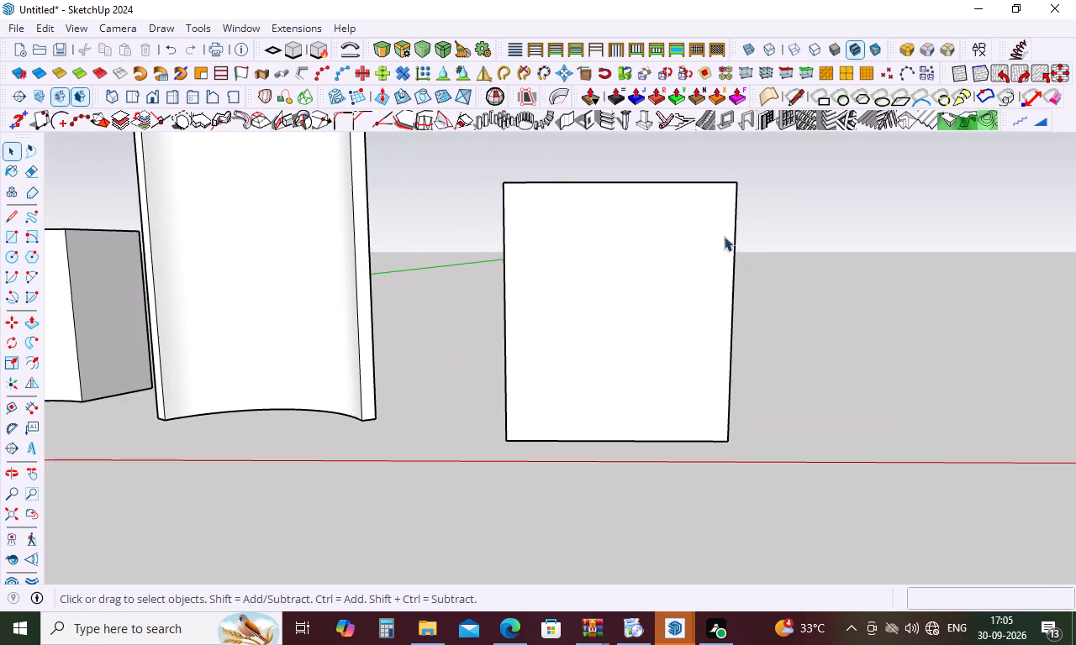
{"action": "triple_click", "coordinate": [694, 256]}
{"action": "left_click", "coordinate": [694, 256]}
{"action": "right_click", "coordinate": [694, 256]}
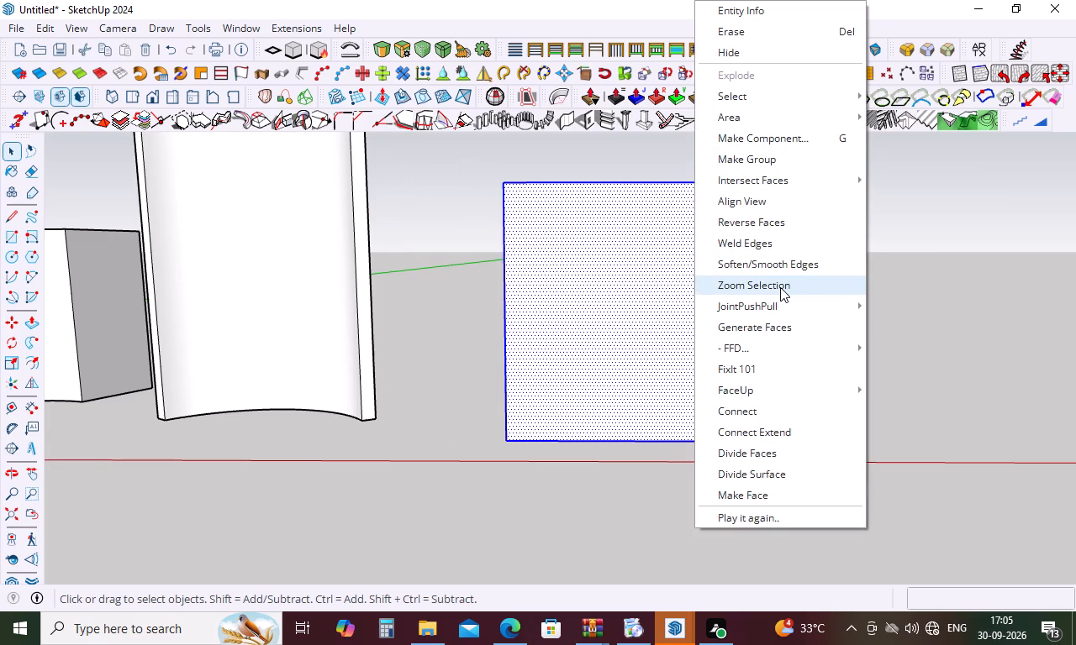
{"action": "left_click", "coordinate": [793, 160]}
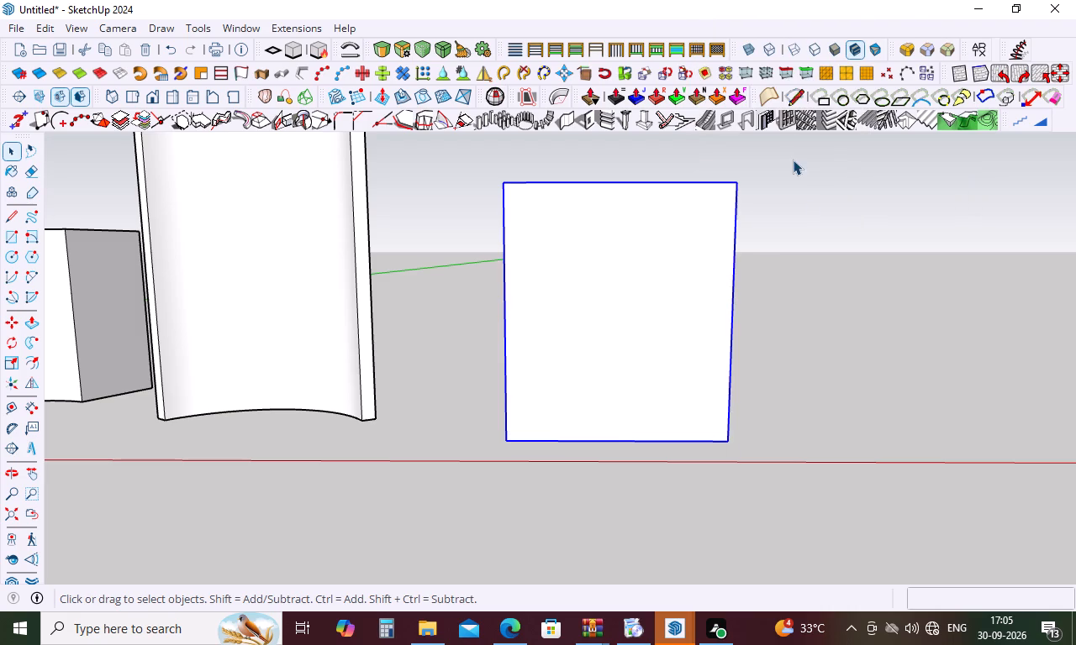
{"action": "left_click", "coordinate": [820, 305]}
Copy the front face with its bounding edges from inside the flat panel group and paste it in place outside the group.
{"action": "triple_click", "coordinate": [694, 349]}
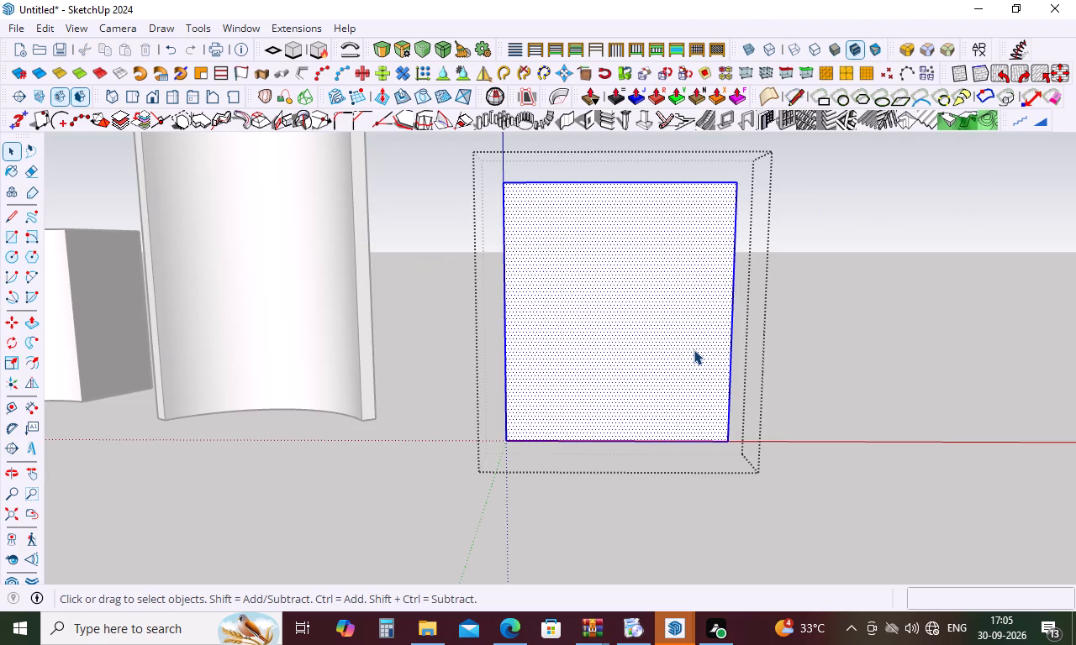
{"action": "left_click", "coordinate": [694, 349]}
{"action": "left_click", "coordinate": [694, 349]}
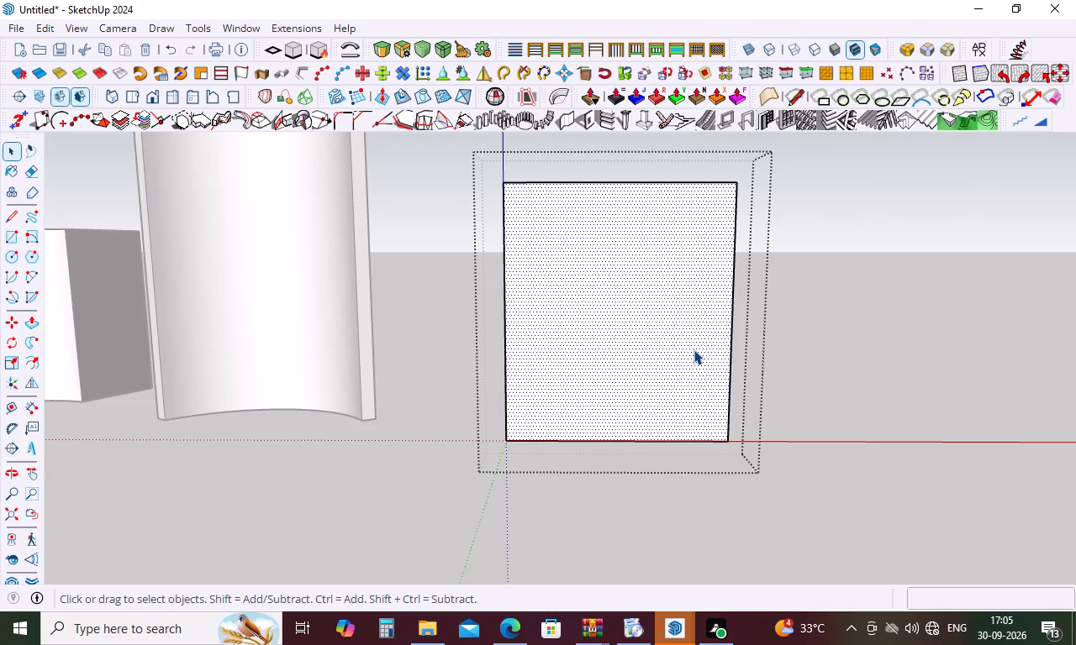
{"action": "double_click", "coordinate": [655, 333]}
{"action": "middle_click_drag", "start_coordinate": [758, 300], "coordinate": [610, 359]}
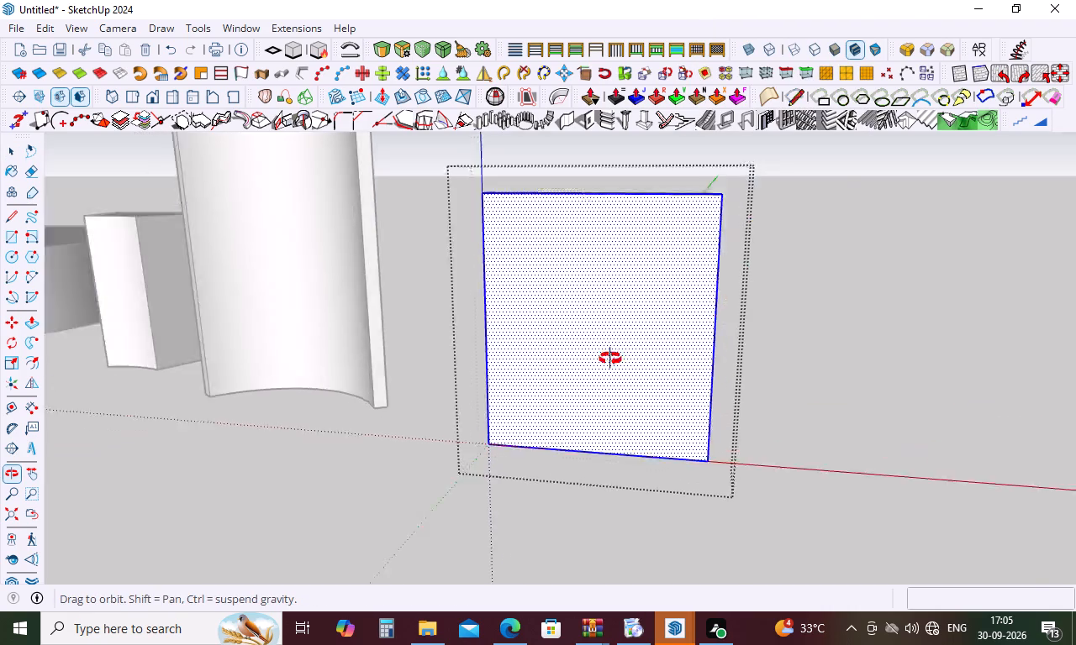
{"action": "middle_click_drag", "start_coordinate": [610, 359], "coordinate": [796, 288]}
{"action": "left_click", "coordinate": [681, 343]}
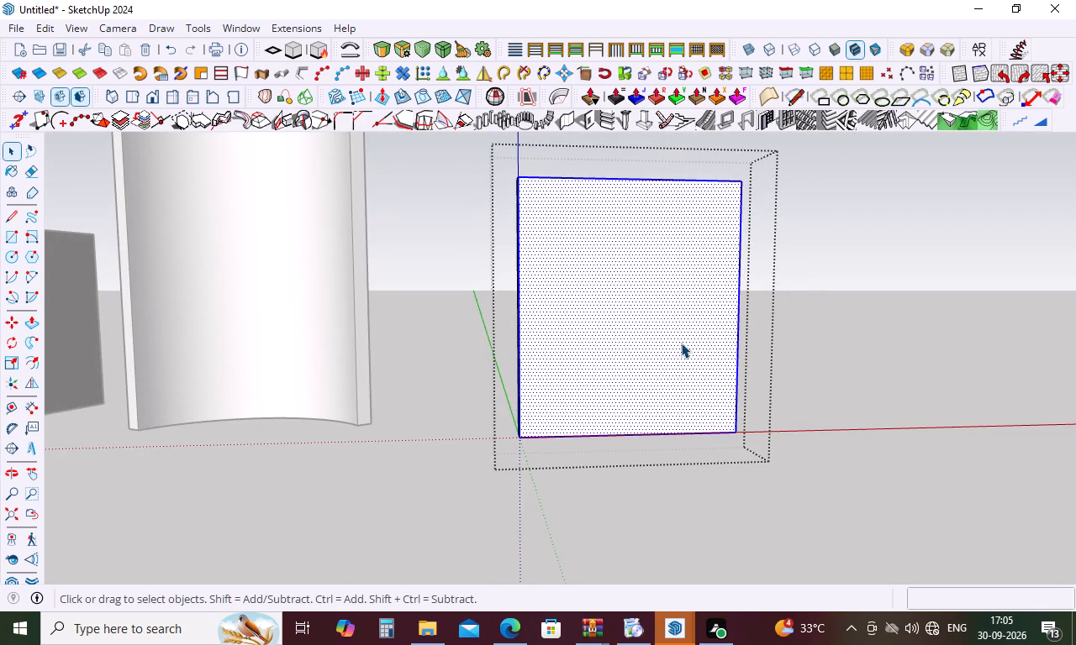
{"action": "left_click", "coordinate": [681, 343]}
{"action": "double_click", "coordinate": [681, 343]}
{"action": "key", "text": "ctrl+c"}
{"action": "left_click", "coordinate": [810, 490]}
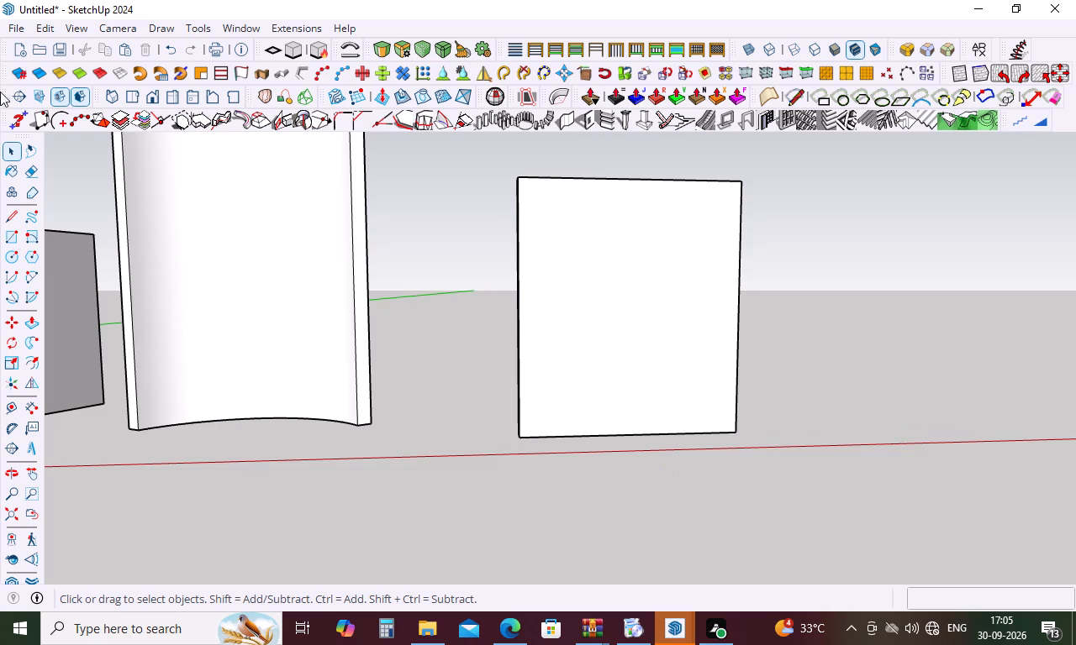
{"action": "left_click", "coordinate": [40, 25]}
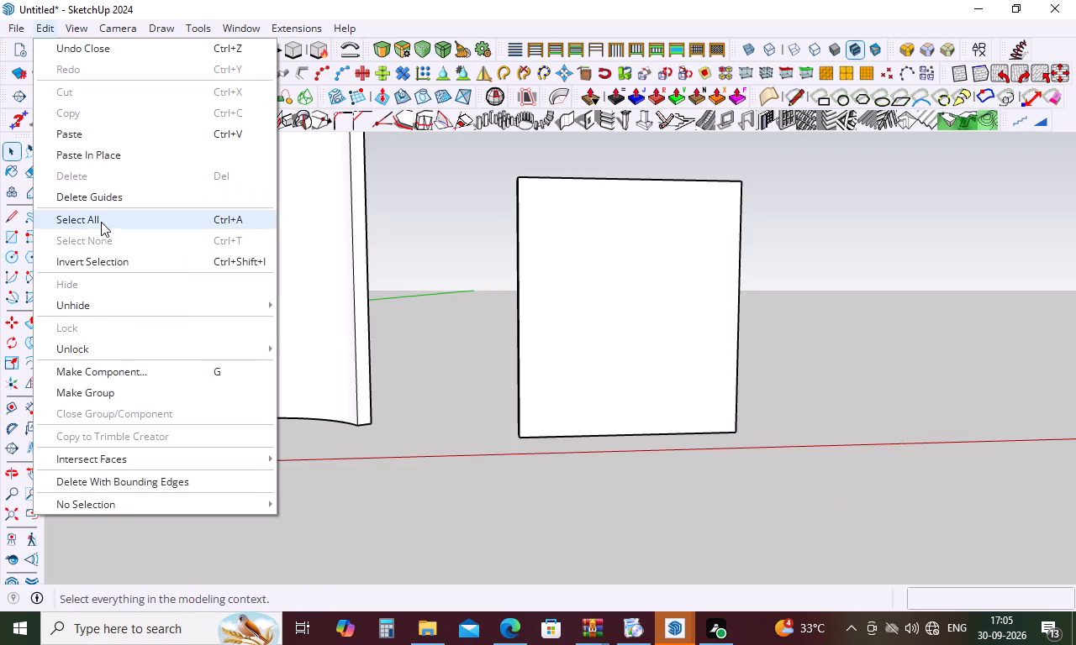
{"action": "left_click", "coordinate": [126, 155]}
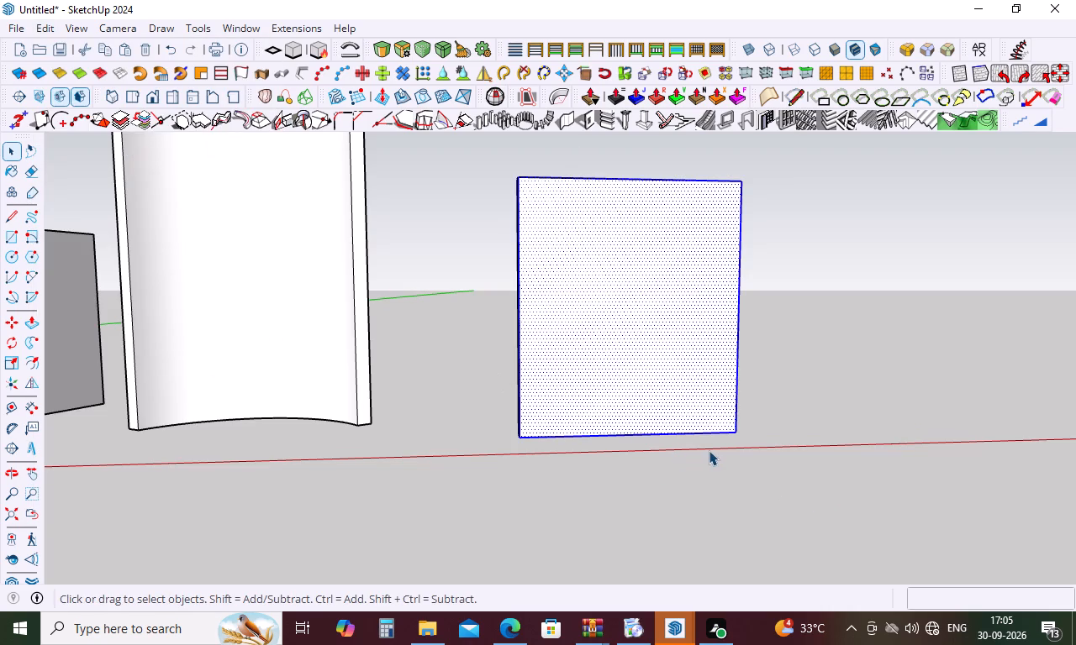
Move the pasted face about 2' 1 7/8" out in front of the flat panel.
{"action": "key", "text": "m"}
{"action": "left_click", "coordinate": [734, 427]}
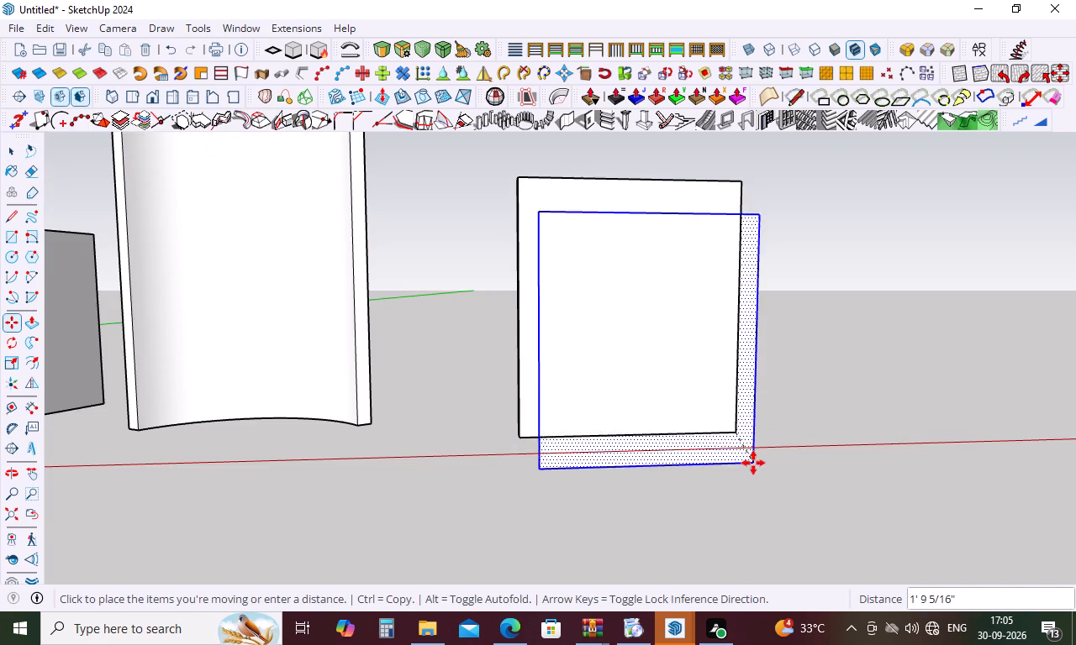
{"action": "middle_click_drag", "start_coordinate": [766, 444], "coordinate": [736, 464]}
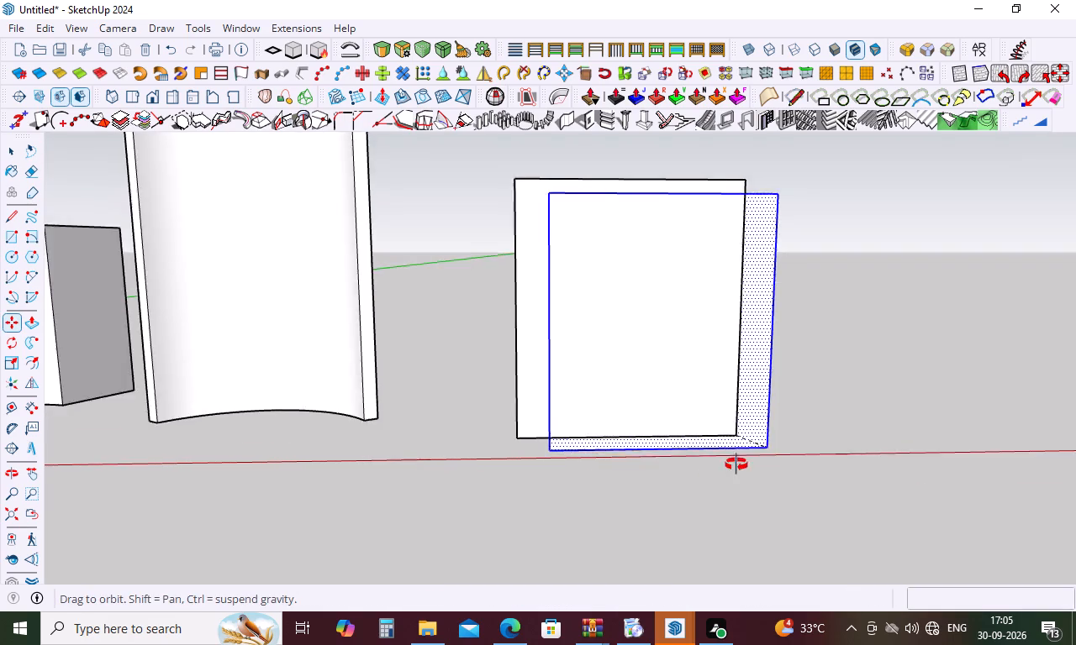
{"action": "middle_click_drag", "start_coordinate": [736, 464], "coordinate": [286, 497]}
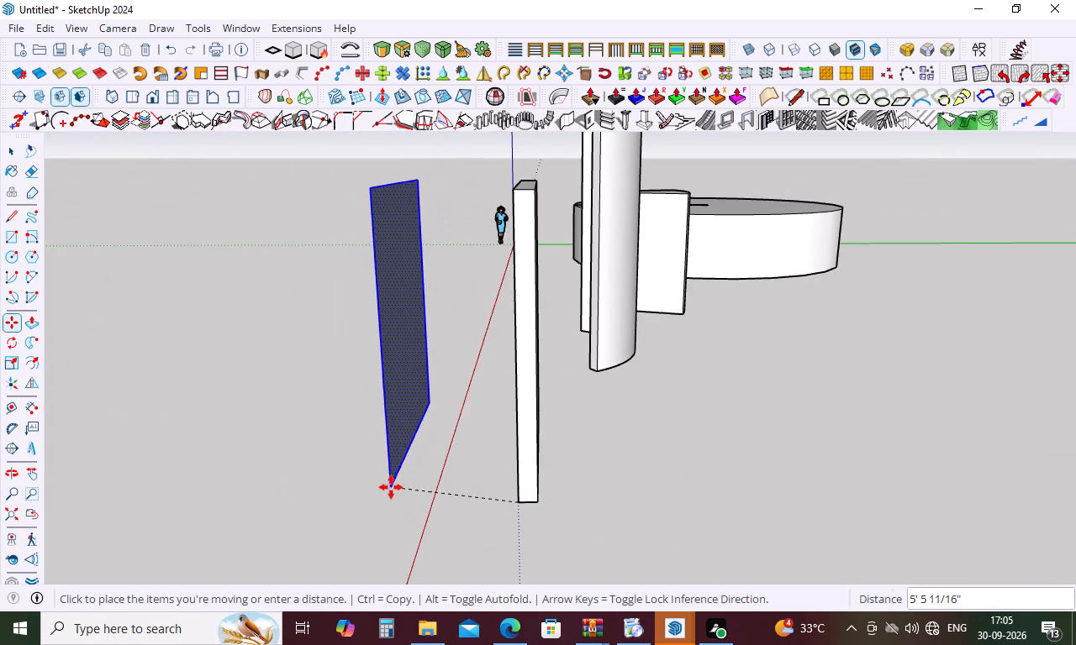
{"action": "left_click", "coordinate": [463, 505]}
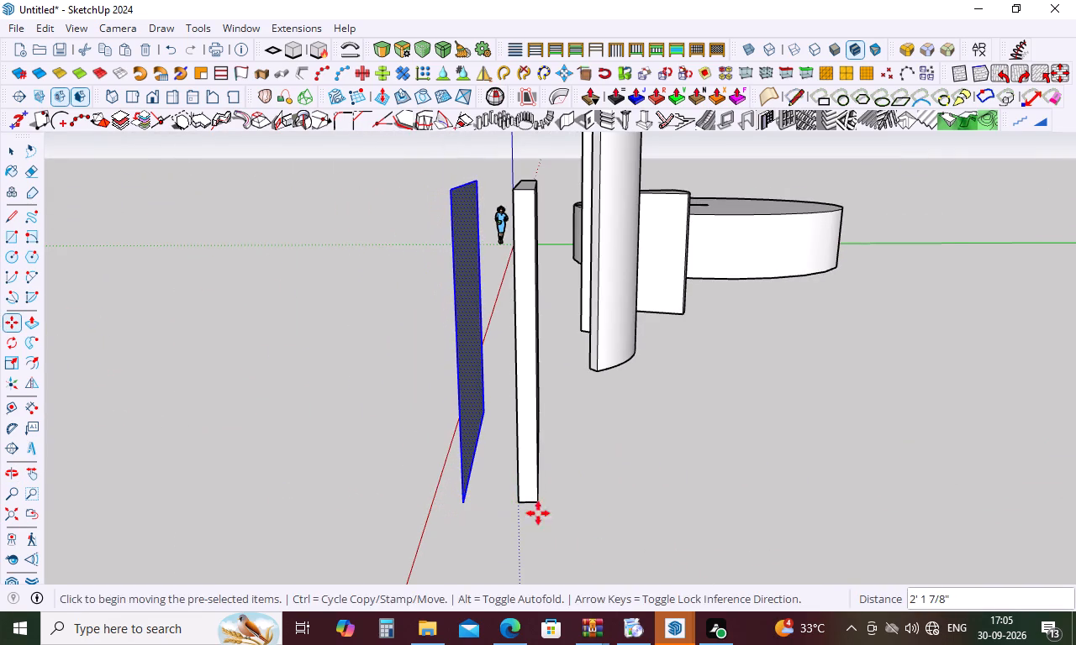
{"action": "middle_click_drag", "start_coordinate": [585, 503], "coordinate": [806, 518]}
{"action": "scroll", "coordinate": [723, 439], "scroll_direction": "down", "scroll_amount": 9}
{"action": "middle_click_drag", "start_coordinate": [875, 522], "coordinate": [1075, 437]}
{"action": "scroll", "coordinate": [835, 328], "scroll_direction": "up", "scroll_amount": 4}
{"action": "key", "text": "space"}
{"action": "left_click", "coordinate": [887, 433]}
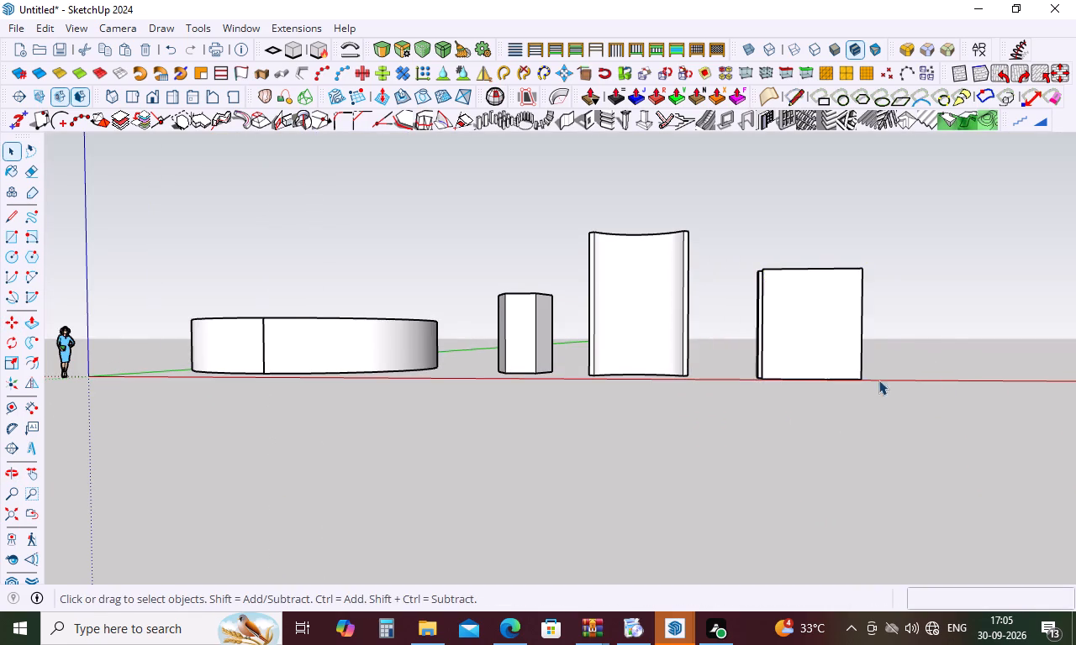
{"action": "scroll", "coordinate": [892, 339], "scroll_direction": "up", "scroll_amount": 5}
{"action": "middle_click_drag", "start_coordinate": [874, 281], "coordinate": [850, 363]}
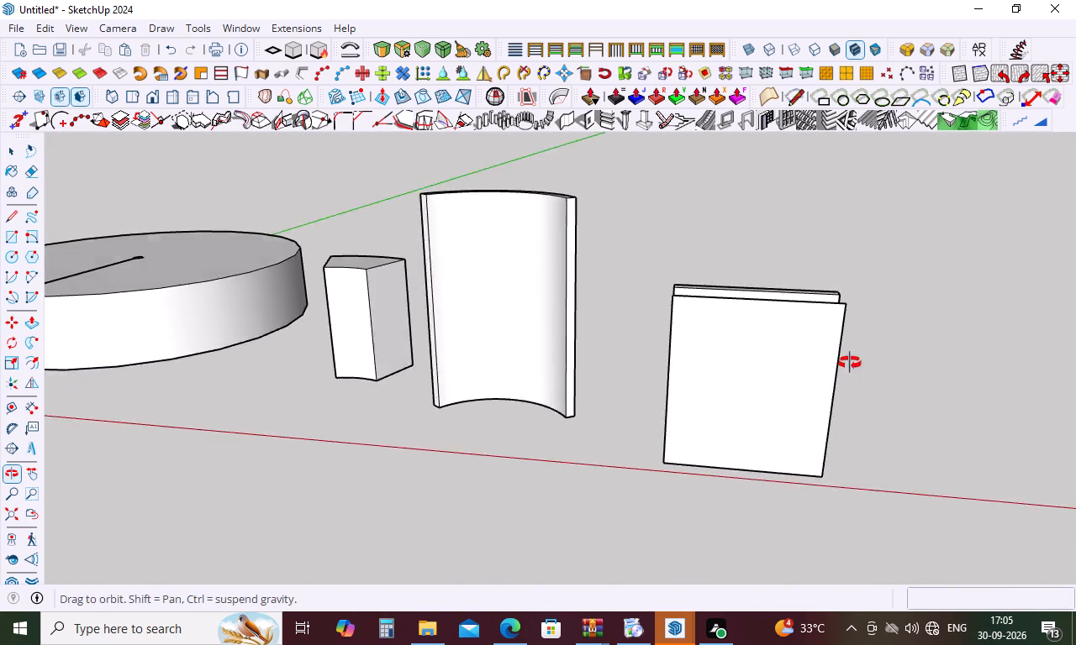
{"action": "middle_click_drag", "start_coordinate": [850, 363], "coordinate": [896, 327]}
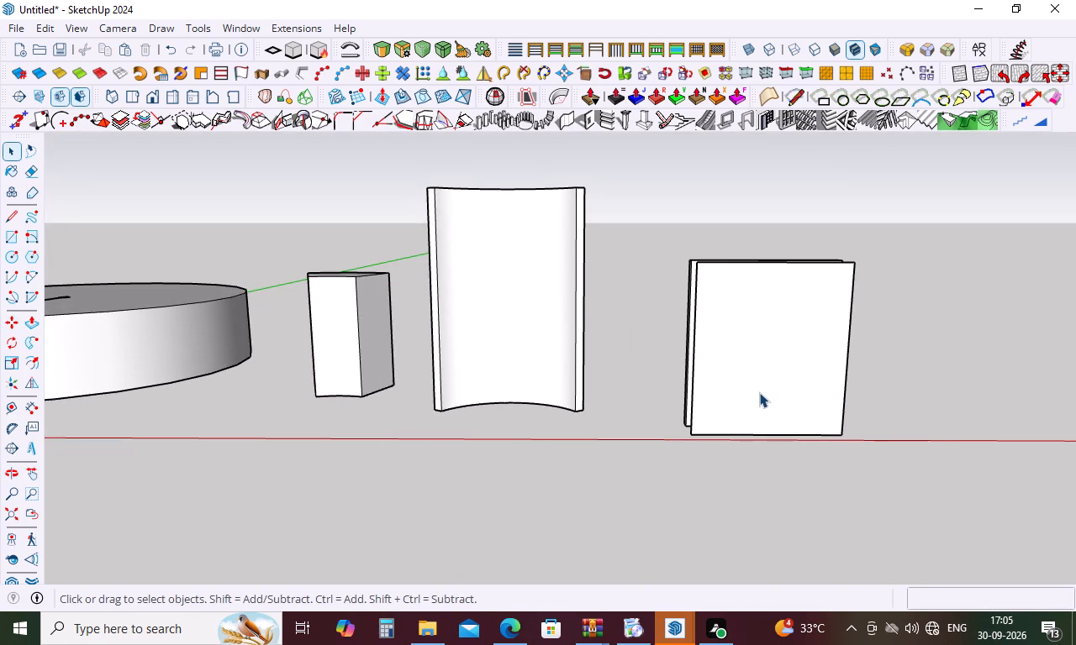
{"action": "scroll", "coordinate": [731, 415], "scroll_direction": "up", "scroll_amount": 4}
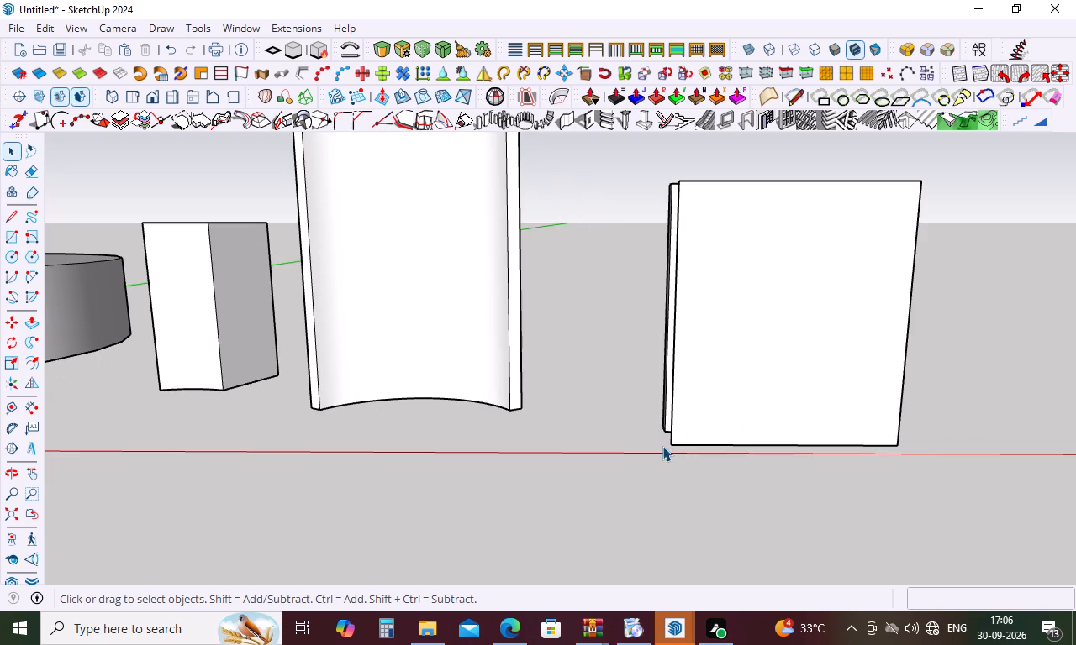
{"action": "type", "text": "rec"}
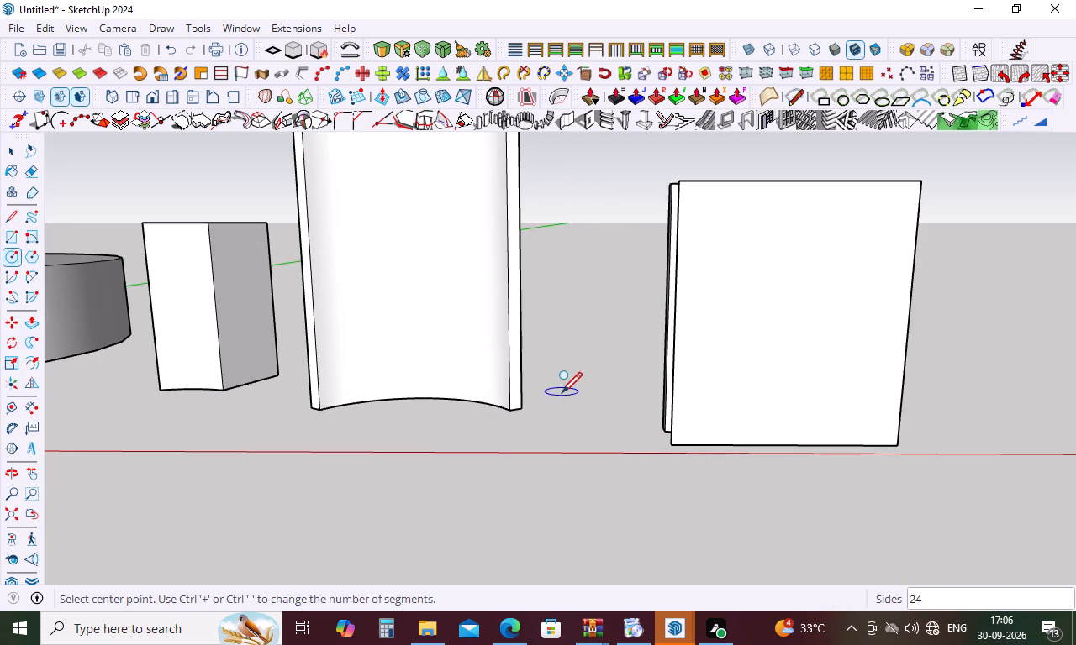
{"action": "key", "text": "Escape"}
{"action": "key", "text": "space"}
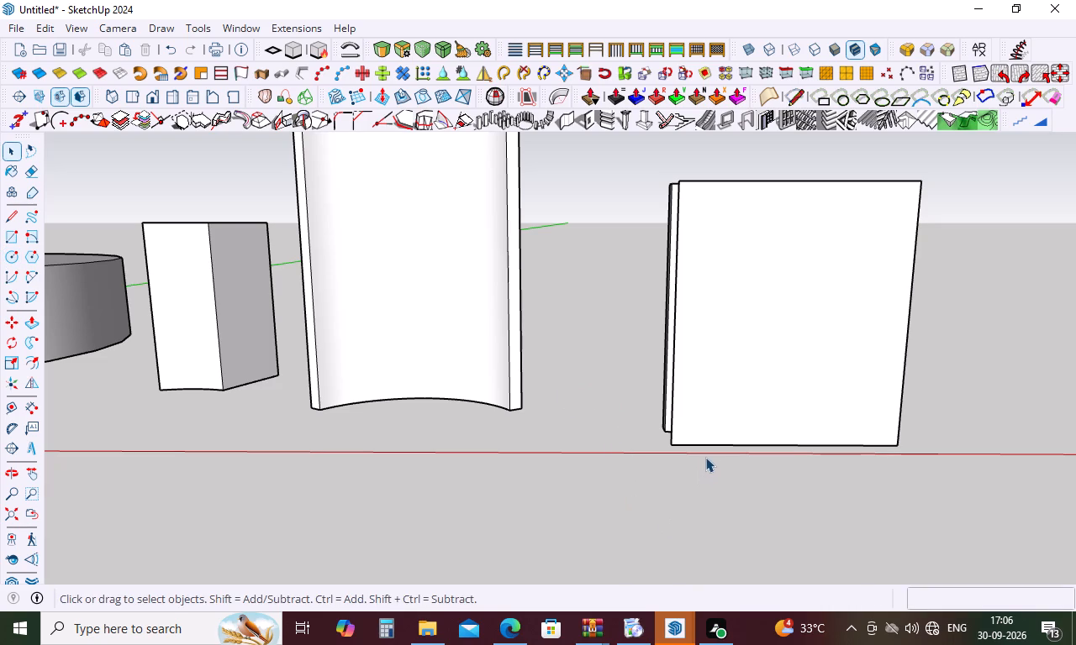
Delete the loose copied face and its bounding edges in front of the flat panel.
{"action": "double_click", "coordinate": [730, 429]}
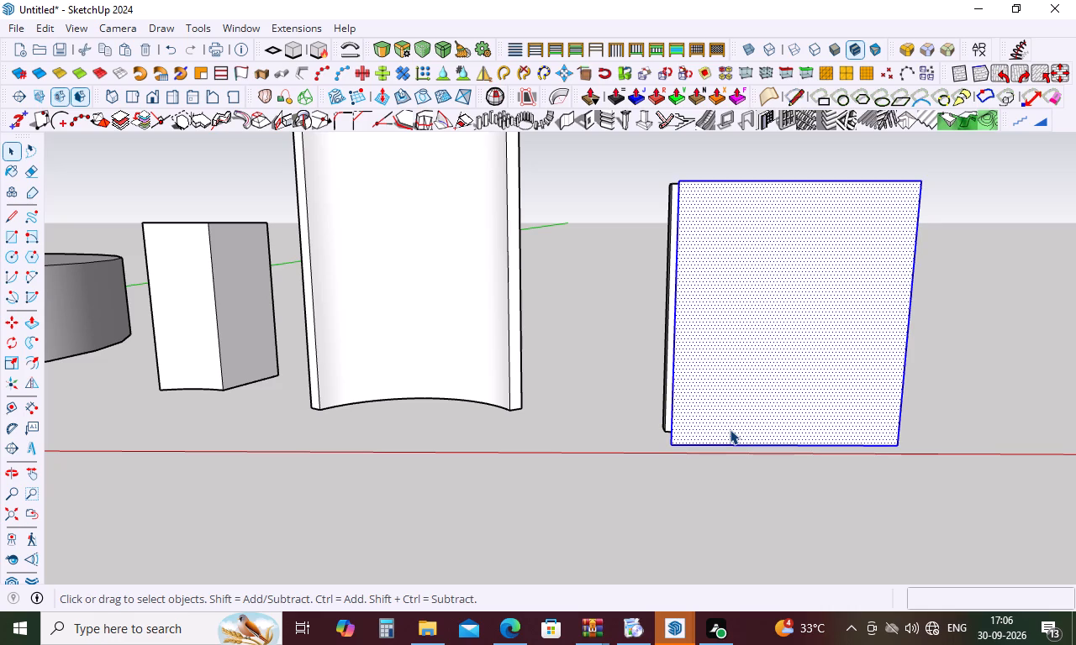
{"action": "key", "text": "Delete"}
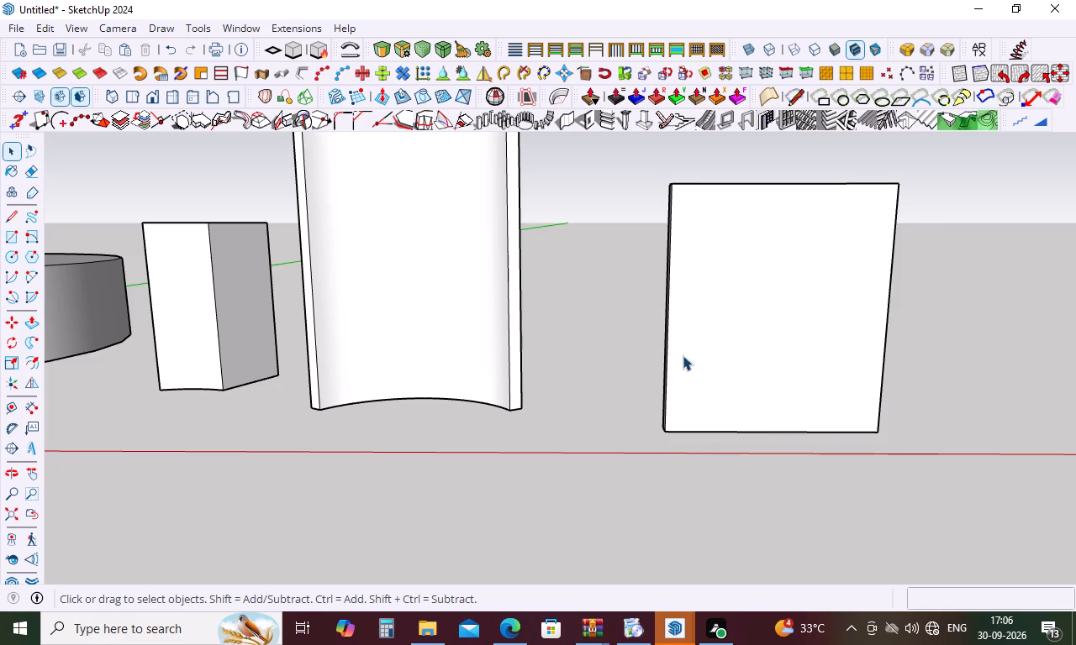
Inside the flat panel group, draw an arc from the front face's left edge, about 4' 4 11/16" long with a 1' 3 1/16" bulge.
{"action": "scroll", "coordinate": [683, 357], "scroll_direction": "down", "scroll_amount": 3}
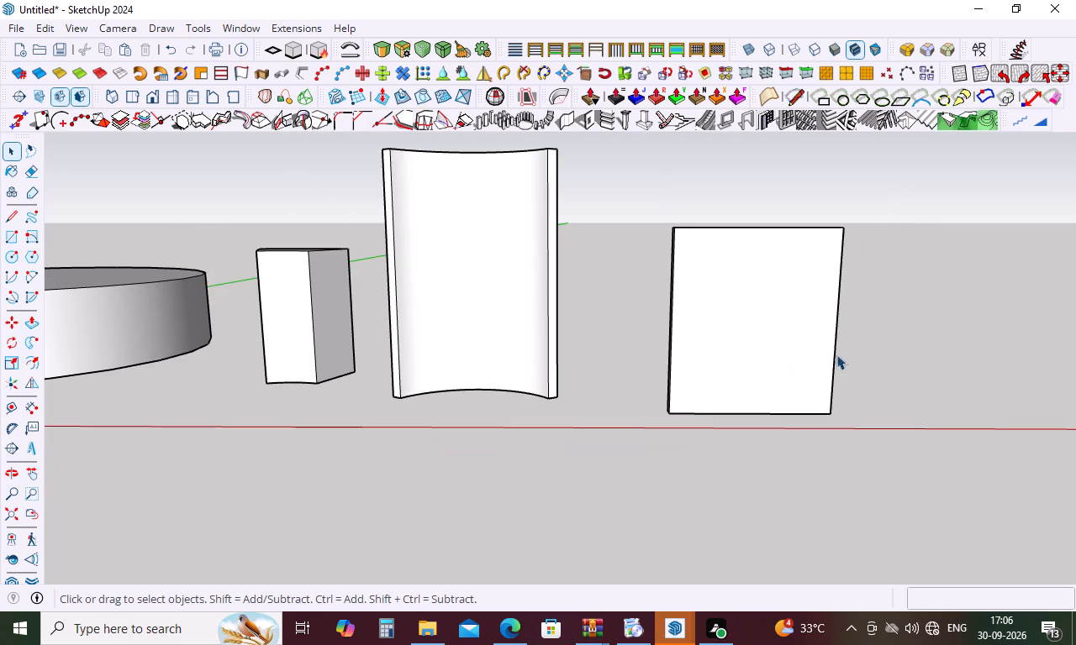
{"action": "middle_click_drag", "start_coordinate": [836, 354], "coordinate": [853, 455]}
{"action": "scroll", "coordinate": [900, 447], "scroll_direction": "up", "scroll_amount": 4}
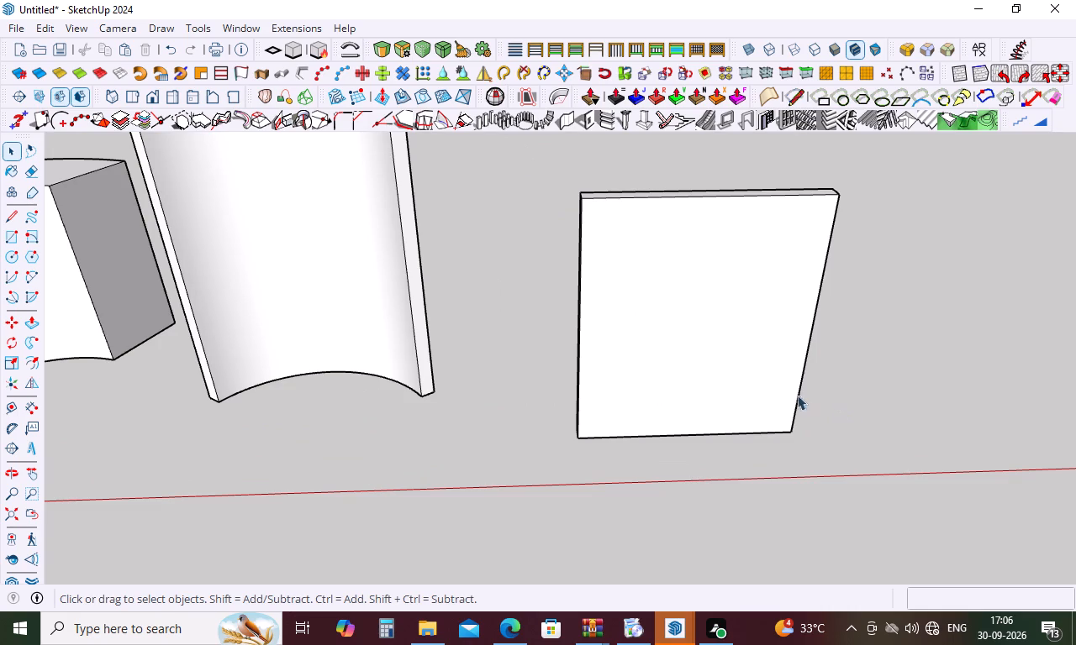
{"action": "double_click", "coordinate": [715, 401]}
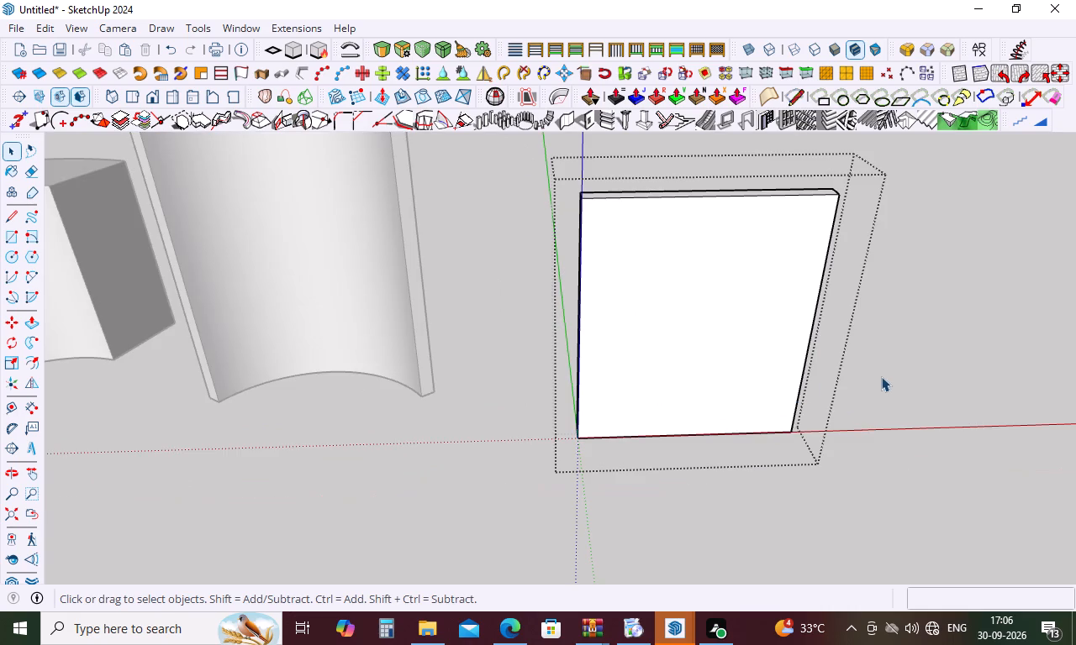
{"action": "key", "text": "a"}
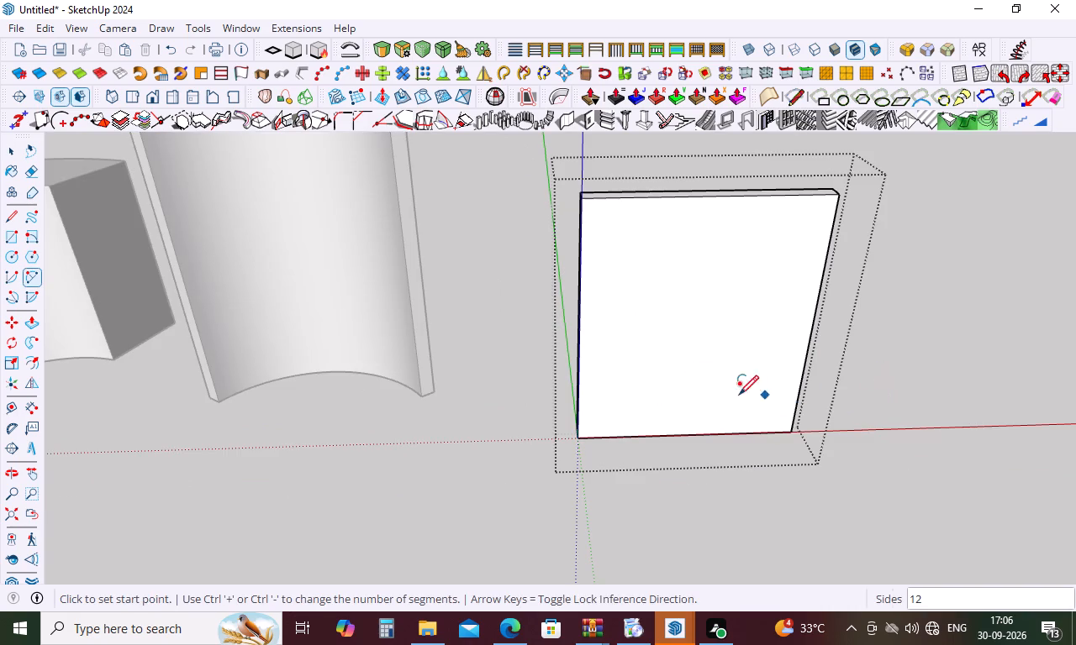
{"action": "left_click", "coordinate": [579, 328]}
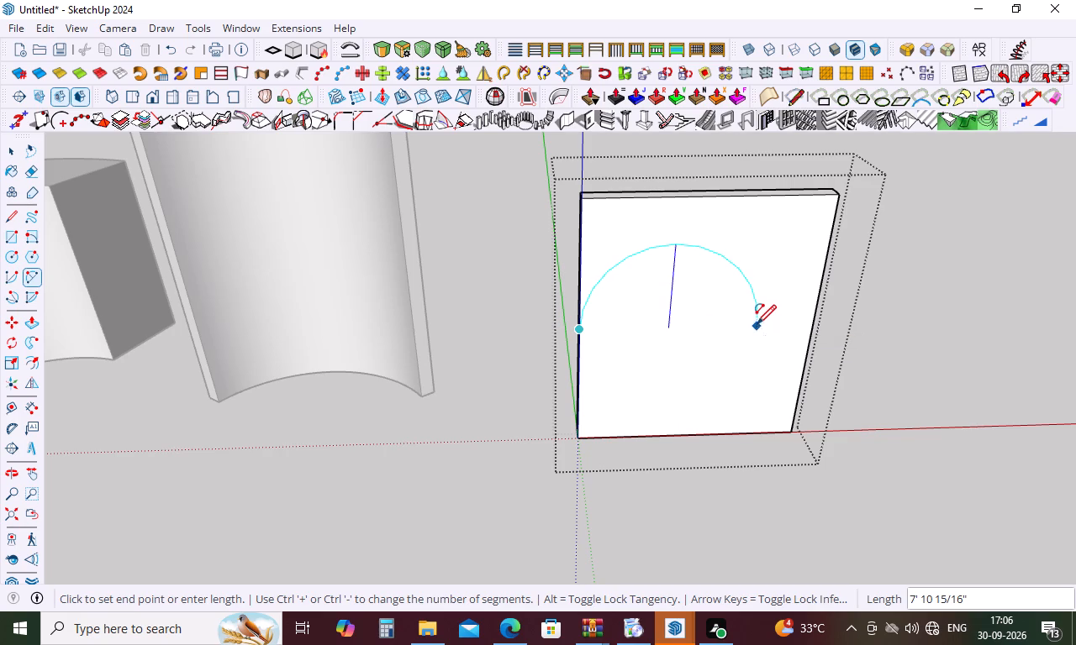
{"action": "middle_click_drag", "start_coordinate": [674, 358], "coordinate": [670, 215]}
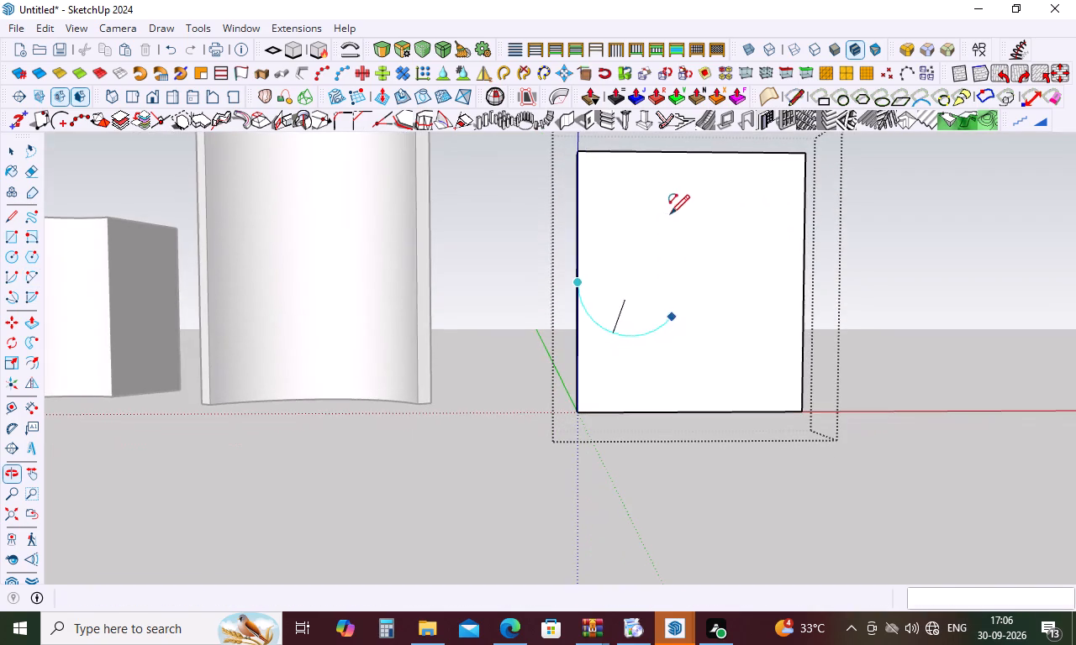
{"action": "left_click", "coordinate": [670, 258]}
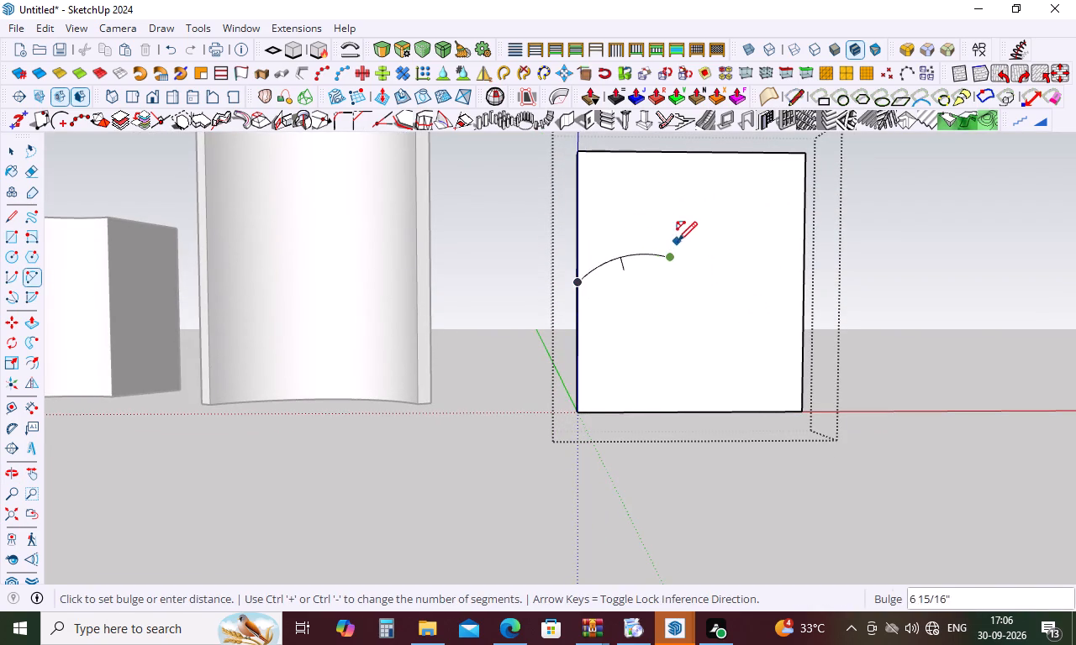
{"action": "left_click", "coordinate": [723, 215]}
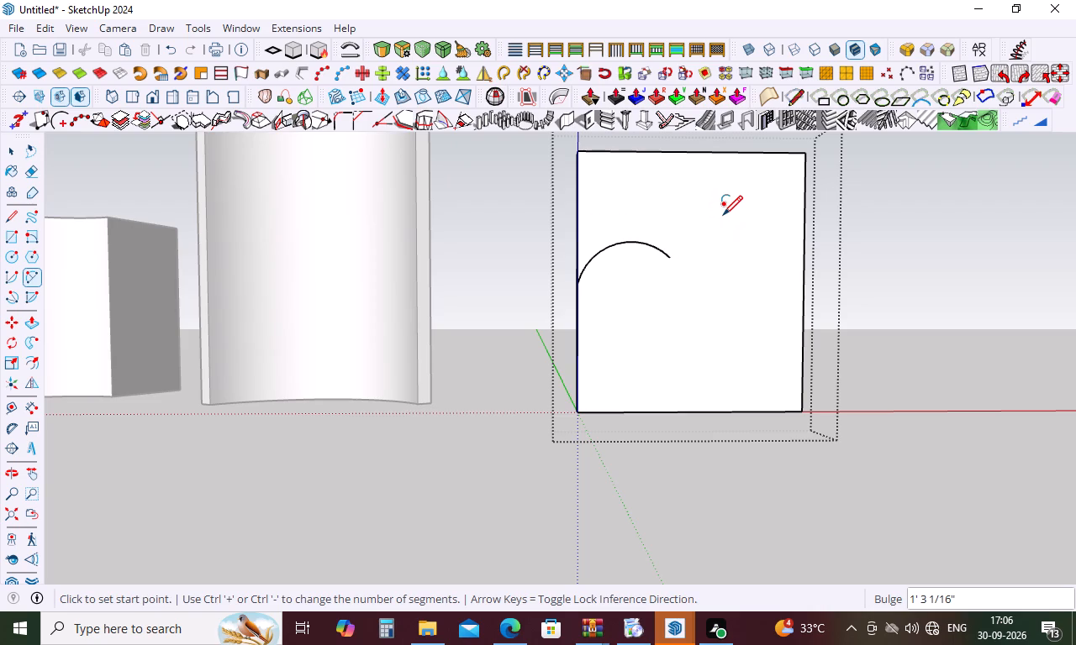
Continue the curve with a downward arc to the face's right edge, about 6' 4 7/8" long with a 1' 5 11/16" bulge.
{"action": "key", "text": "a"}
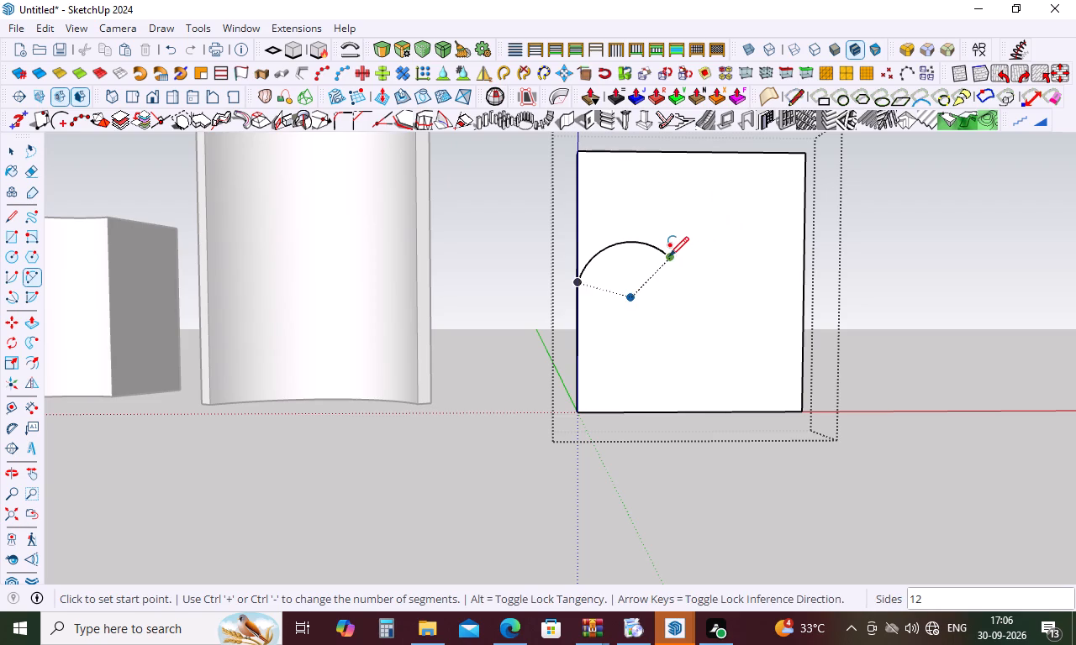
{"action": "left_click", "coordinate": [669, 256]}
{"action": "scroll", "coordinate": [801, 301], "scroll_direction": "up", "scroll_amount": 2}
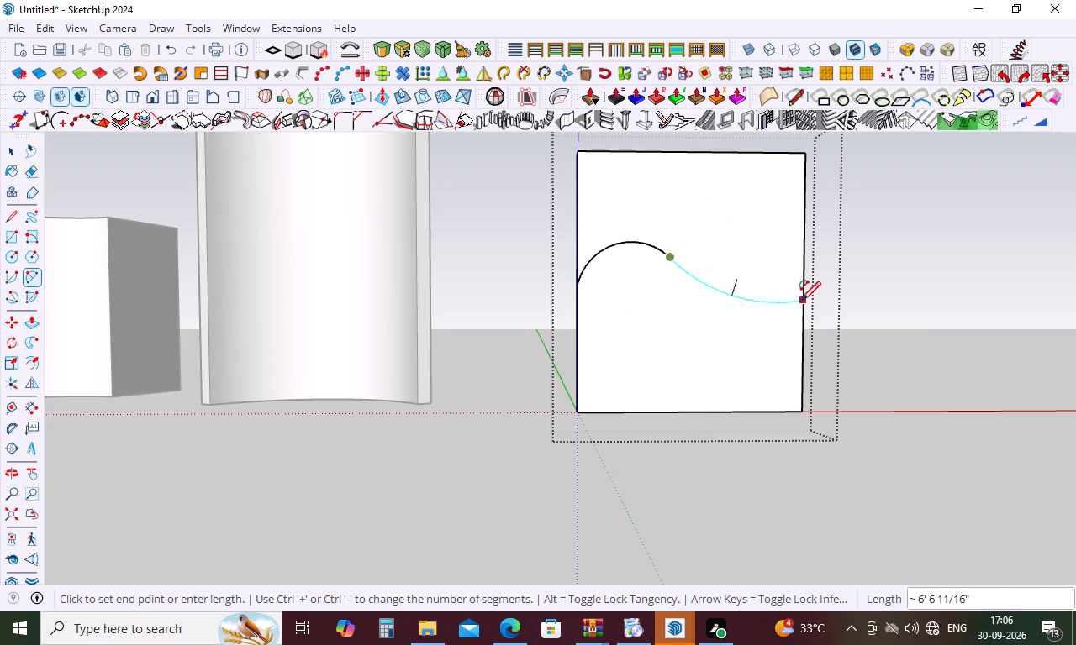
{"action": "scroll", "coordinate": [801, 301], "scroll_direction": "up", "scroll_amount": 3}
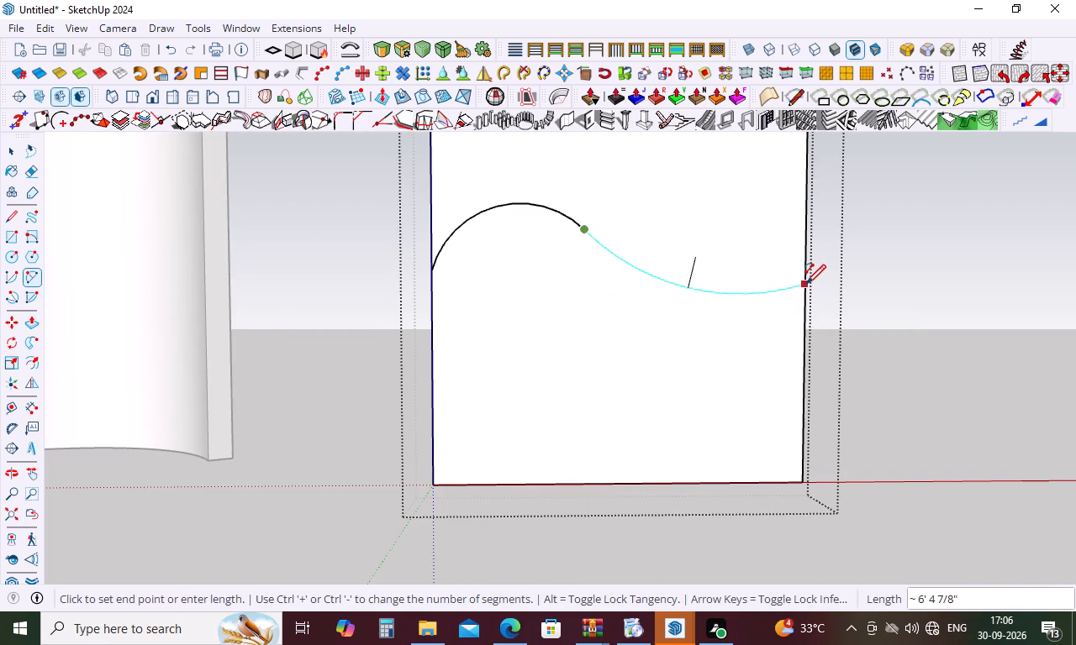
{"action": "left_click", "coordinate": [806, 284]}
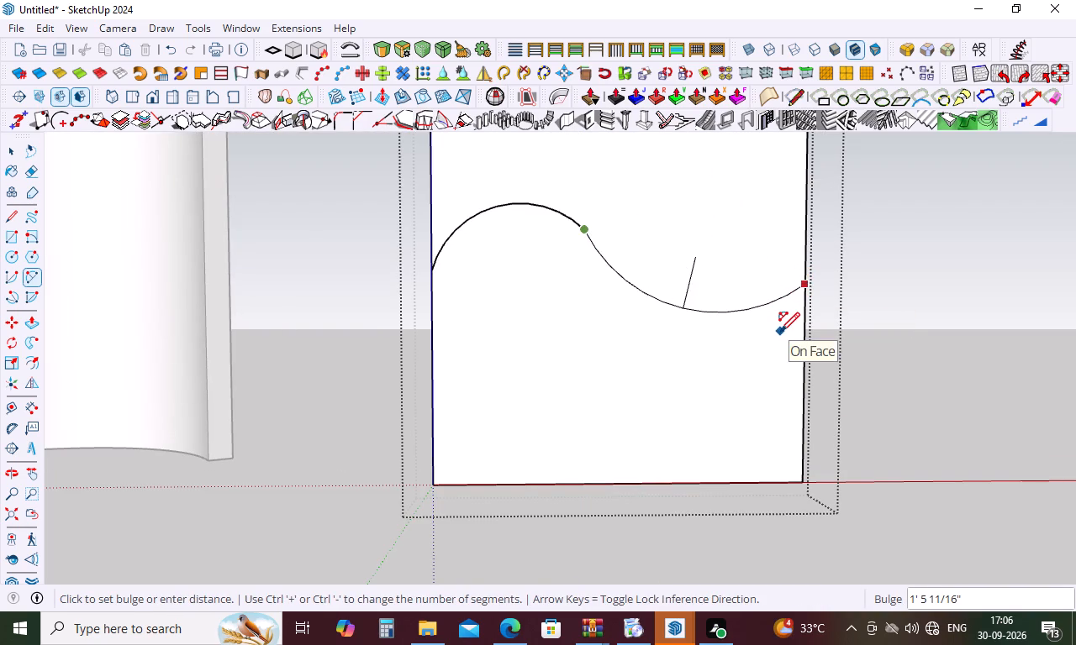
{"action": "left_click", "coordinate": [780, 332]}
{"action": "key", "text": "space"}
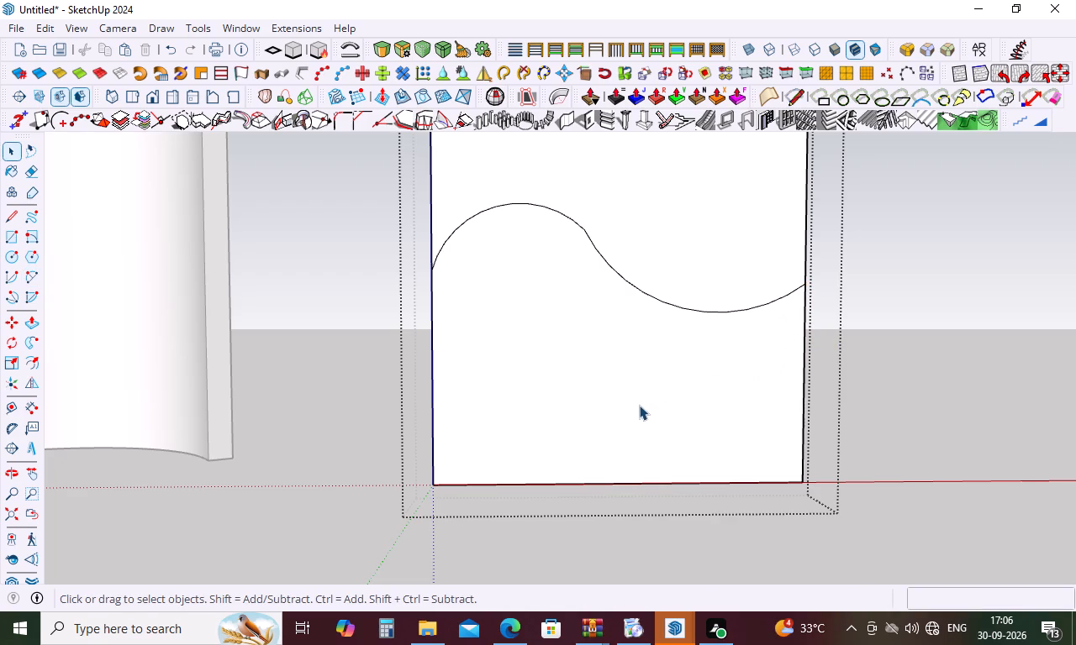
Copy the front face area below the wavy curve and paste it in place outside the panel group.
{"action": "left_click", "coordinate": [639, 405]}
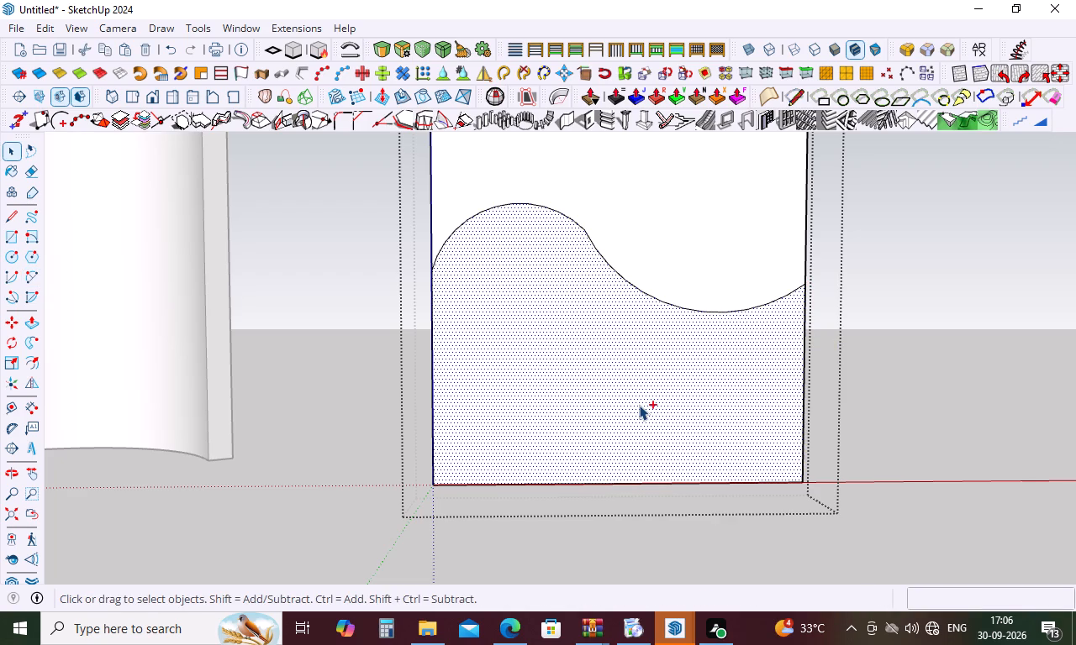
{"action": "key", "text": "ctrl+c"}
{"action": "left_click", "coordinate": [899, 422]}
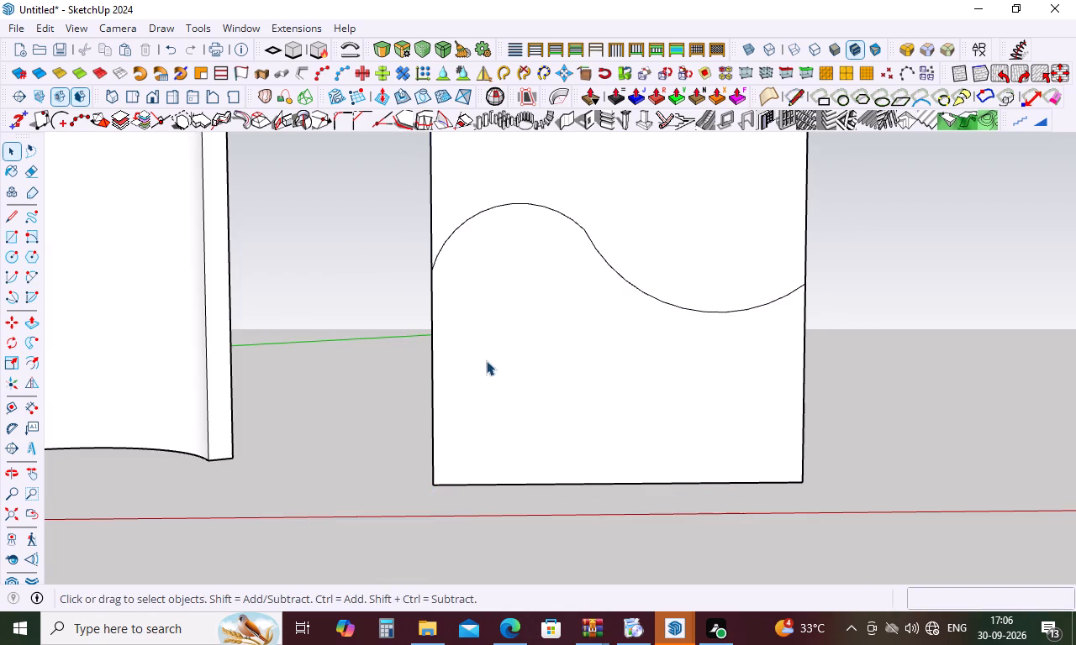
{"action": "scroll", "coordinate": [355, 246], "scroll_direction": "down", "scroll_amount": 3}
{"action": "scroll", "coordinate": [459, 310], "scroll_direction": "down", "scroll_amount": 3}
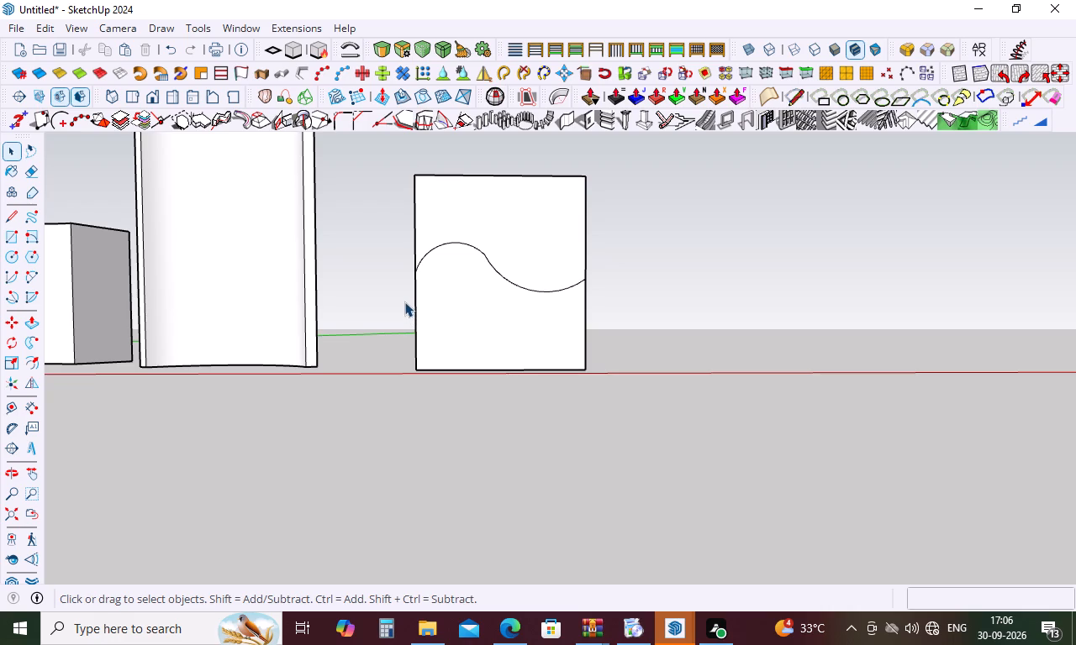
{"action": "left_click", "coordinate": [47, 24]}
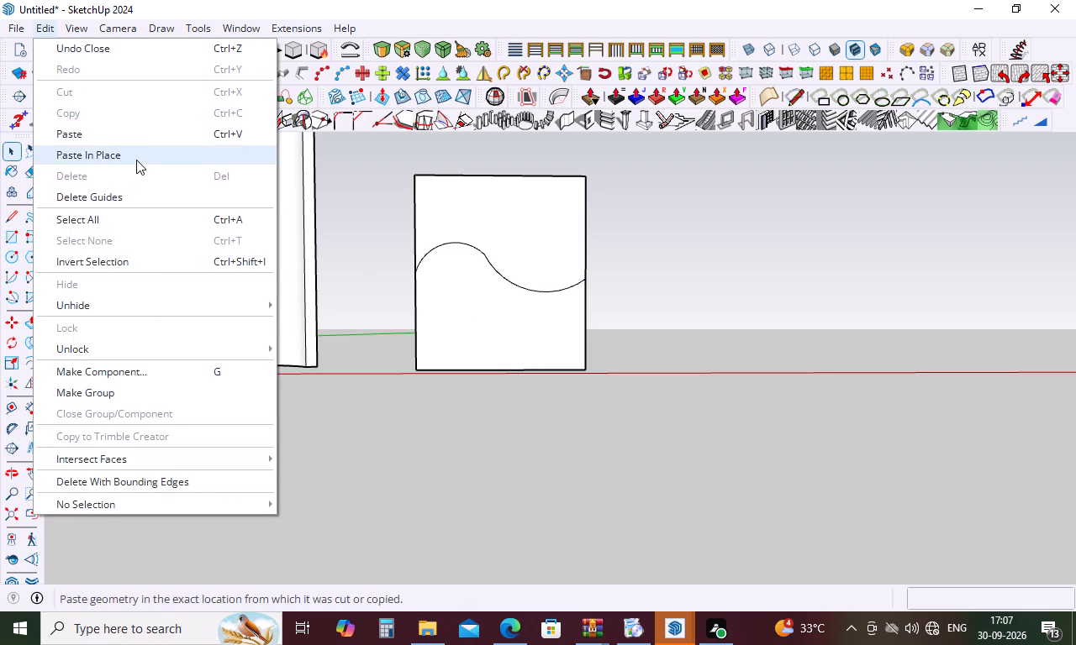
{"action": "left_click", "coordinate": [136, 160]}
{"action": "left_click", "coordinate": [549, 406]}
Move the pasted wavy face out in front of the flat panel along the green axis, about 3' 5 1/4".
{"action": "key", "text": "m"}
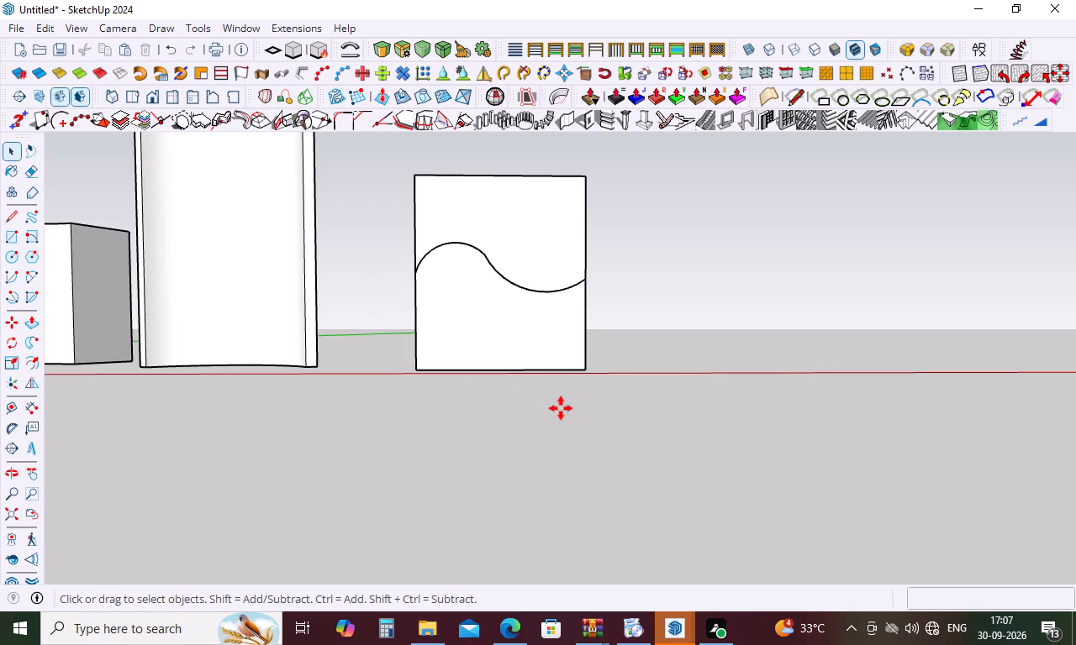
{"action": "middle_click_drag", "start_coordinate": [554, 386], "coordinate": [659, 501]}
{"action": "scroll", "coordinate": [456, 375], "scroll_direction": "up", "scroll_amount": 4}
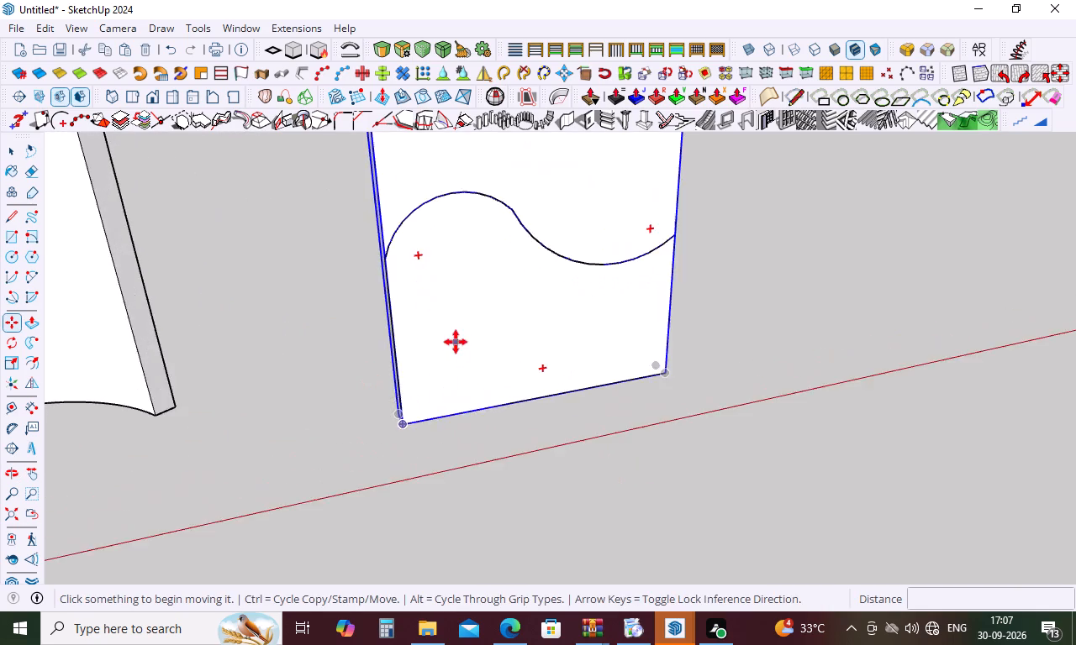
{"action": "scroll", "coordinate": [456, 342], "scroll_direction": "up", "scroll_amount": 4}
{"action": "key", "text": "space"}
{"action": "double_click", "coordinate": [421, 409]}
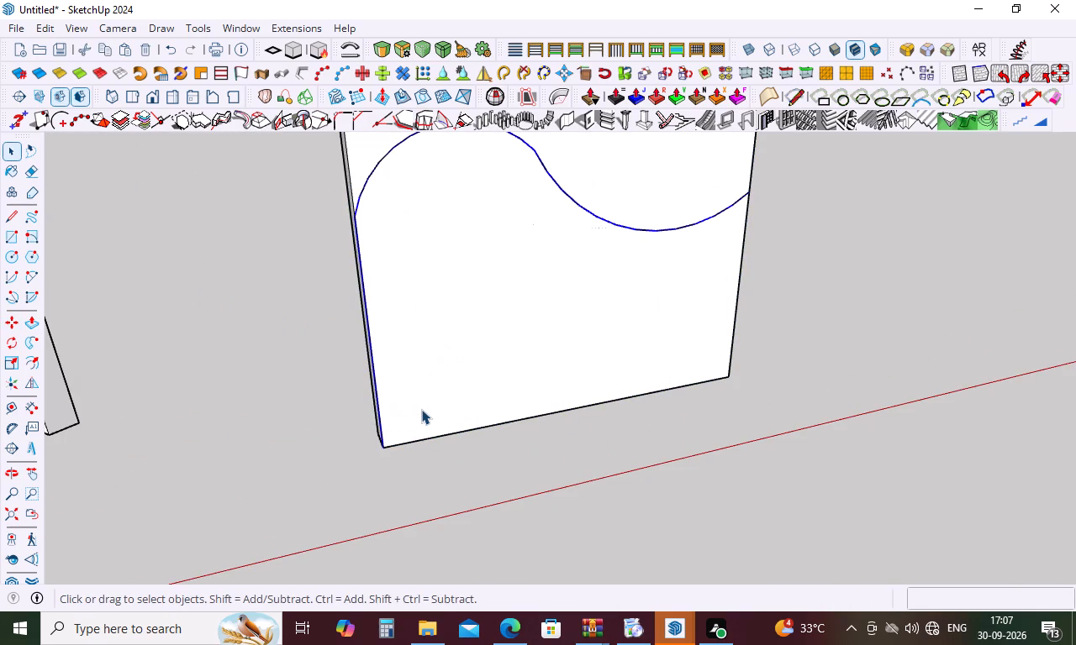
{"action": "left_click", "coordinate": [493, 364]}
{"action": "left_click", "coordinate": [506, 343]}
{"action": "left_click", "coordinate": [661, 465]}
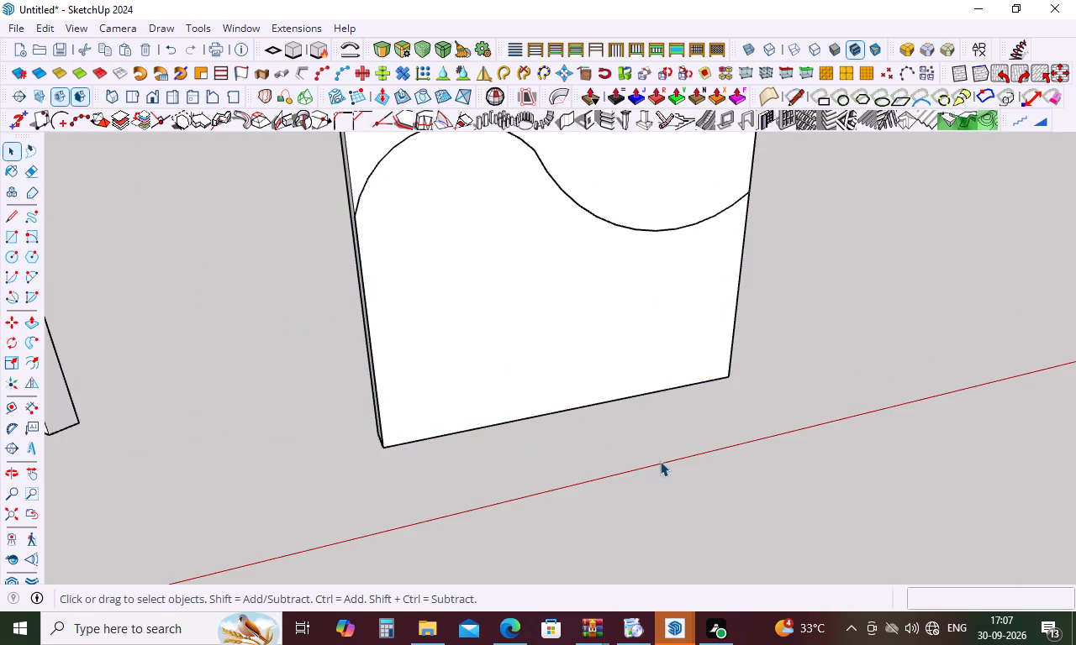
{"action": "left_click", "coordinate": [613, 302]}
{"action": "scroll", "coordinate": [613, 276], "scroll_direction": "down", "scroll_amount": 4}
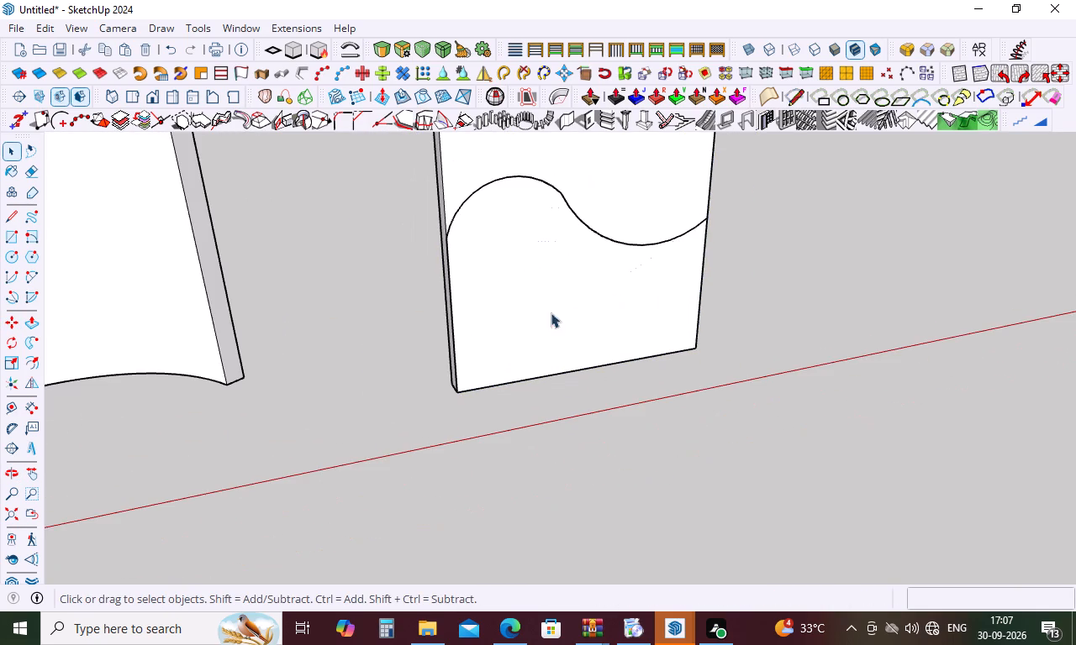
{"action": "double_click", "coordinate": [626, 261]}
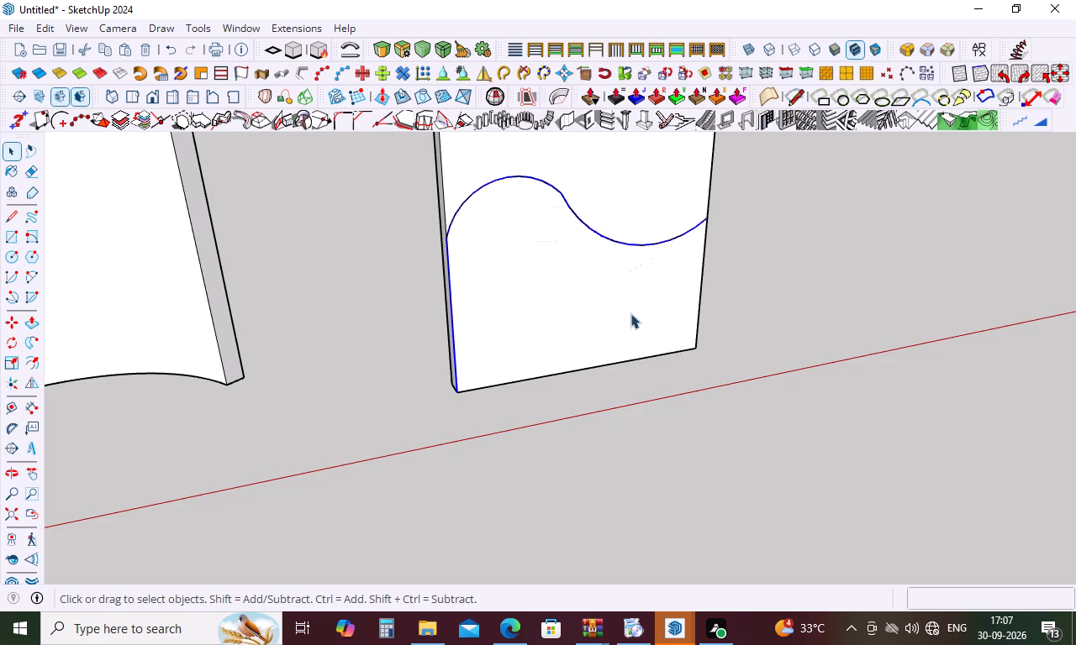
{"action": "middle_click_drag", "start_coordinate": [630, 313], "coordinate": [689, 307]}
{"action": "key", "text": "m"}
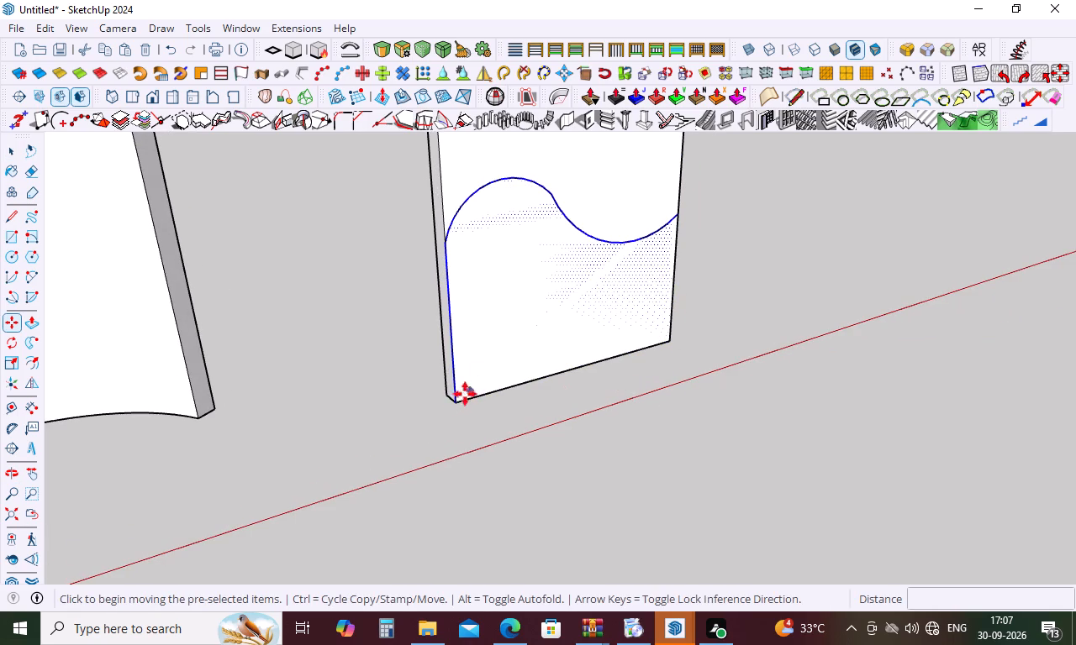
{"action": "left_click", "coordinate": [456, 401]}
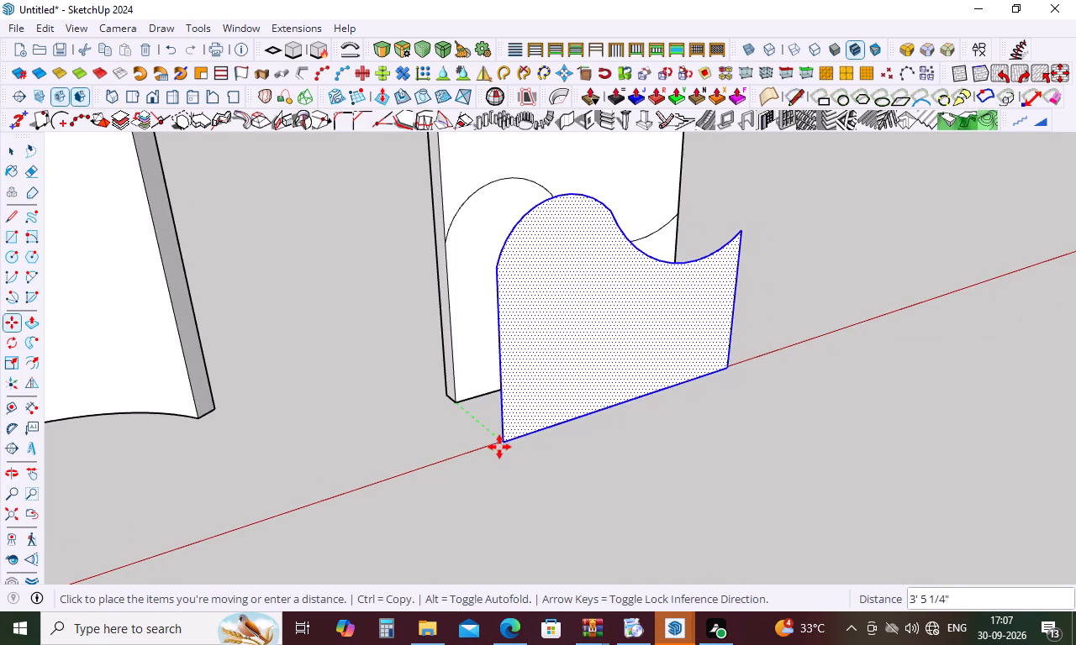
{"action": "left_click", "coordinate": [496, 442]}
{"action": "middle_click_drag", "start_coordinate": [705, 417], "coordinate": [566, 270]}
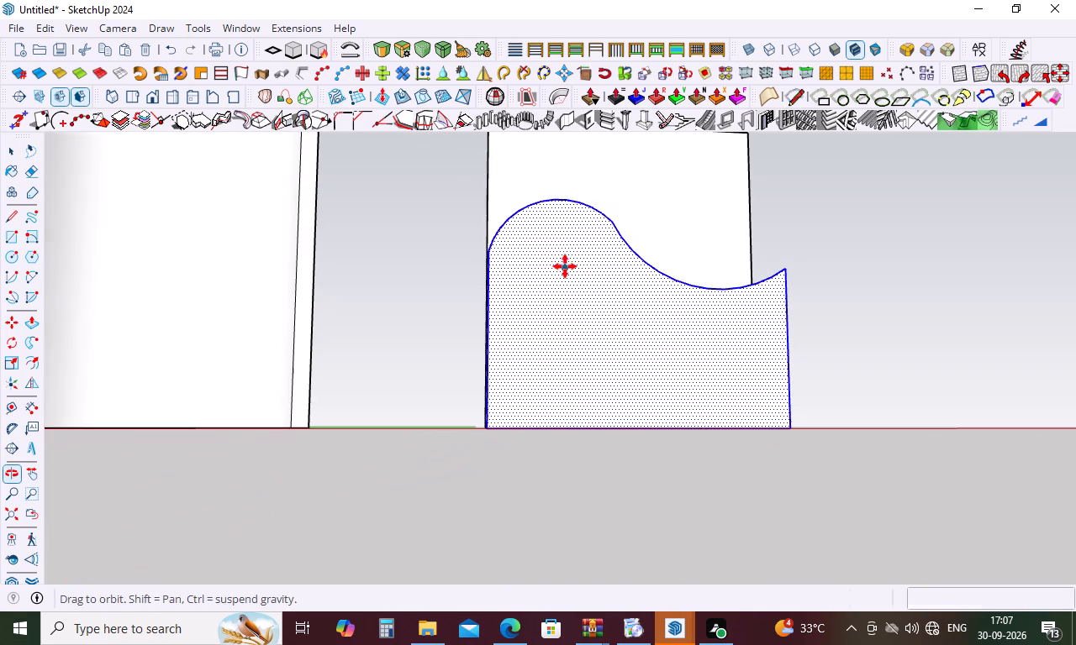
{"action": "key", "text": "space"}
{"action": "left_click", "coordinate": [693, 466]}
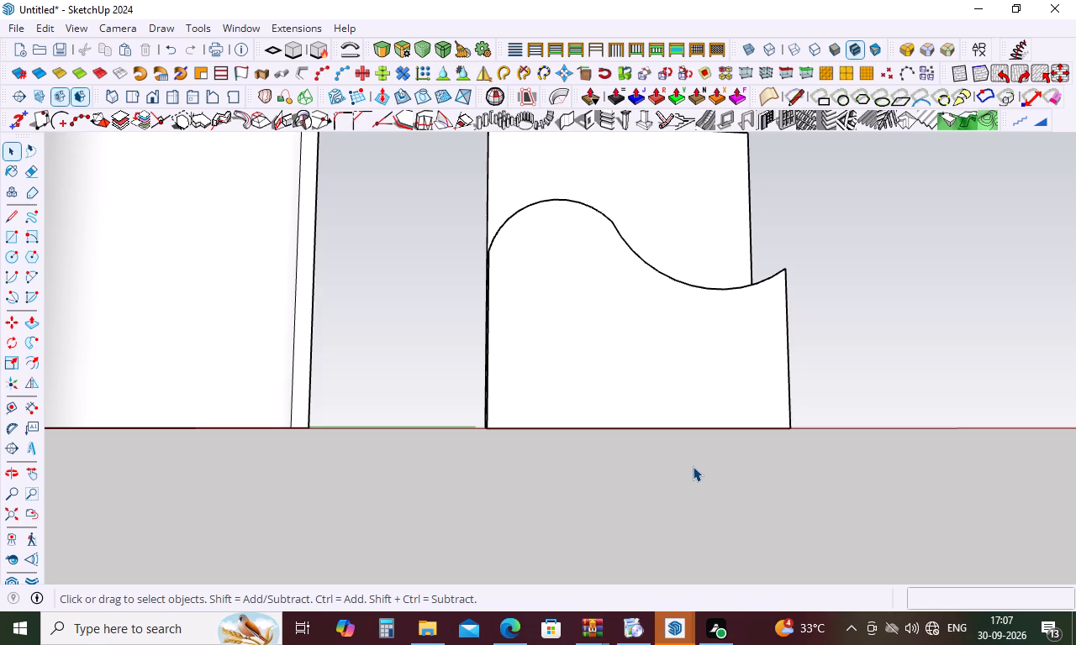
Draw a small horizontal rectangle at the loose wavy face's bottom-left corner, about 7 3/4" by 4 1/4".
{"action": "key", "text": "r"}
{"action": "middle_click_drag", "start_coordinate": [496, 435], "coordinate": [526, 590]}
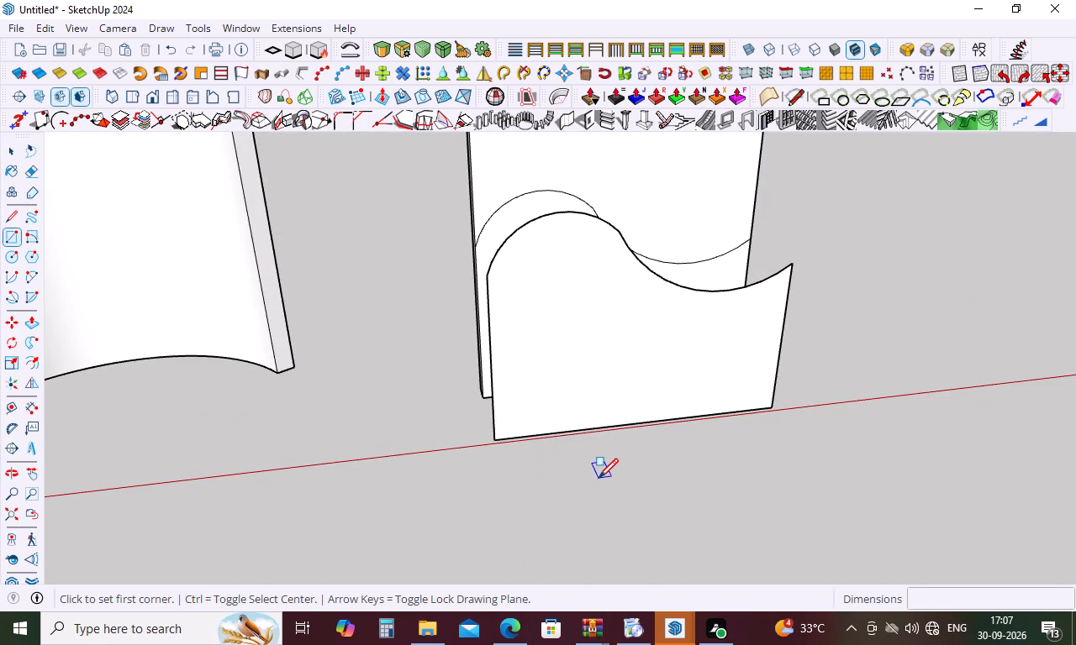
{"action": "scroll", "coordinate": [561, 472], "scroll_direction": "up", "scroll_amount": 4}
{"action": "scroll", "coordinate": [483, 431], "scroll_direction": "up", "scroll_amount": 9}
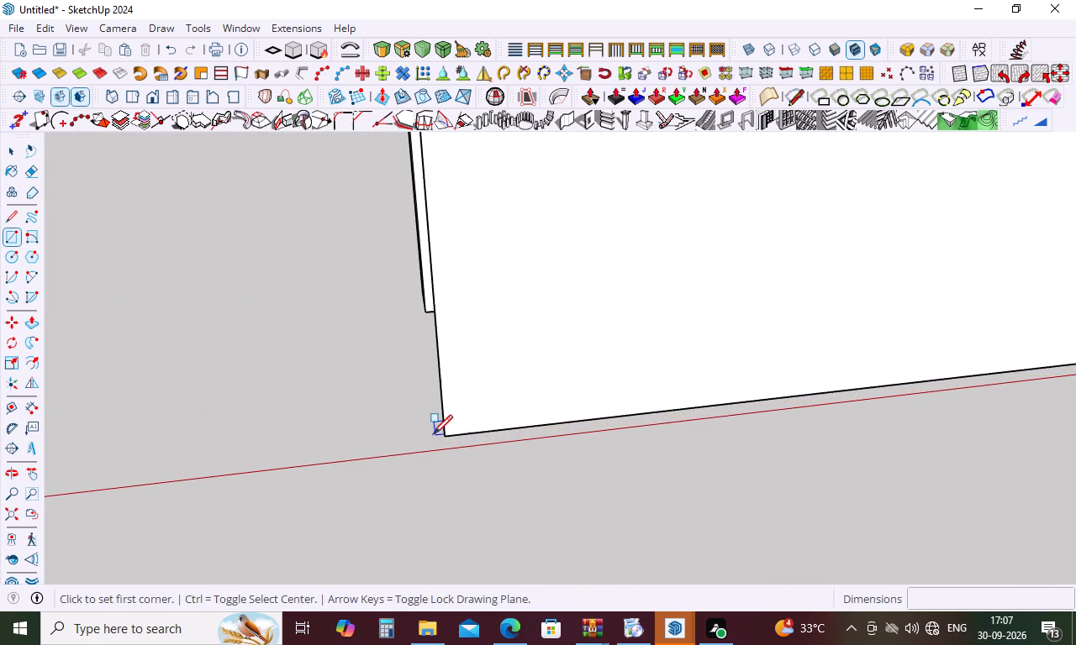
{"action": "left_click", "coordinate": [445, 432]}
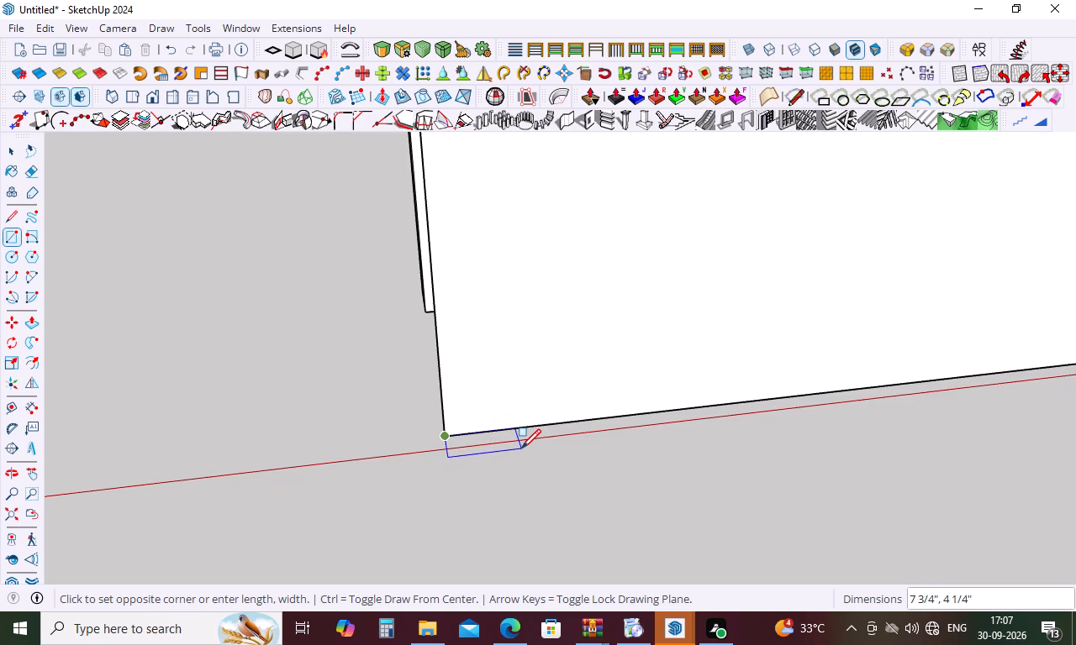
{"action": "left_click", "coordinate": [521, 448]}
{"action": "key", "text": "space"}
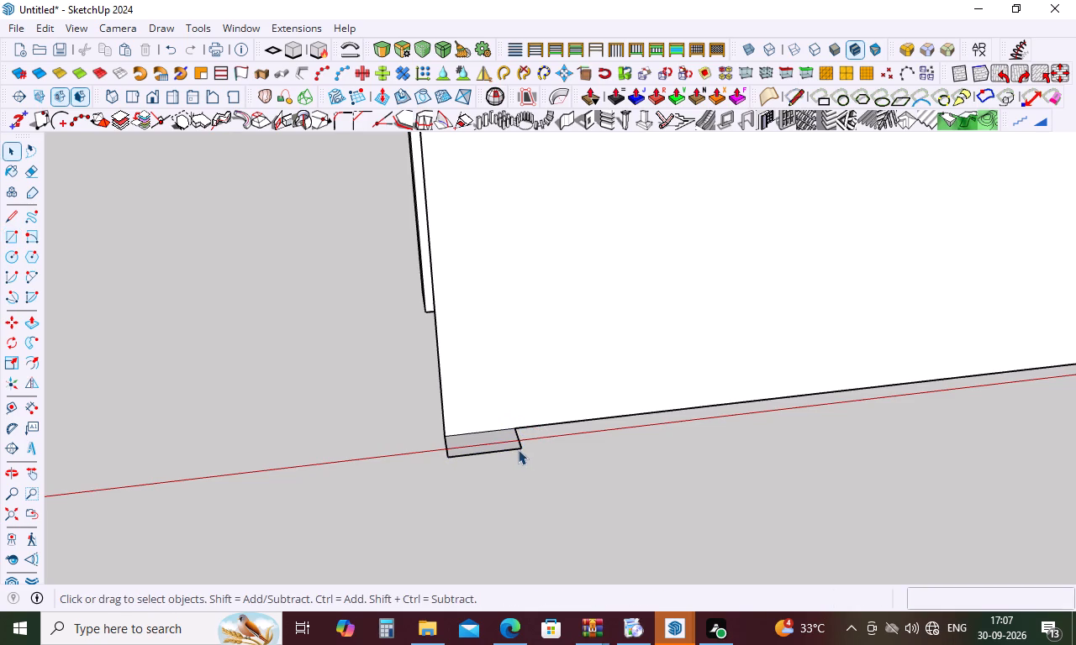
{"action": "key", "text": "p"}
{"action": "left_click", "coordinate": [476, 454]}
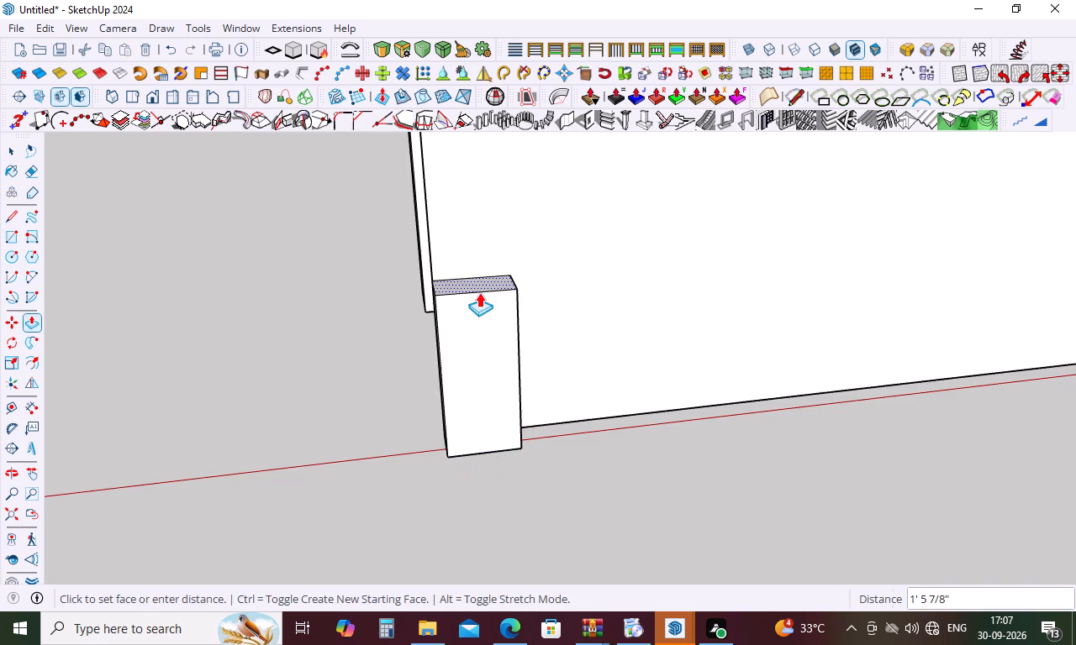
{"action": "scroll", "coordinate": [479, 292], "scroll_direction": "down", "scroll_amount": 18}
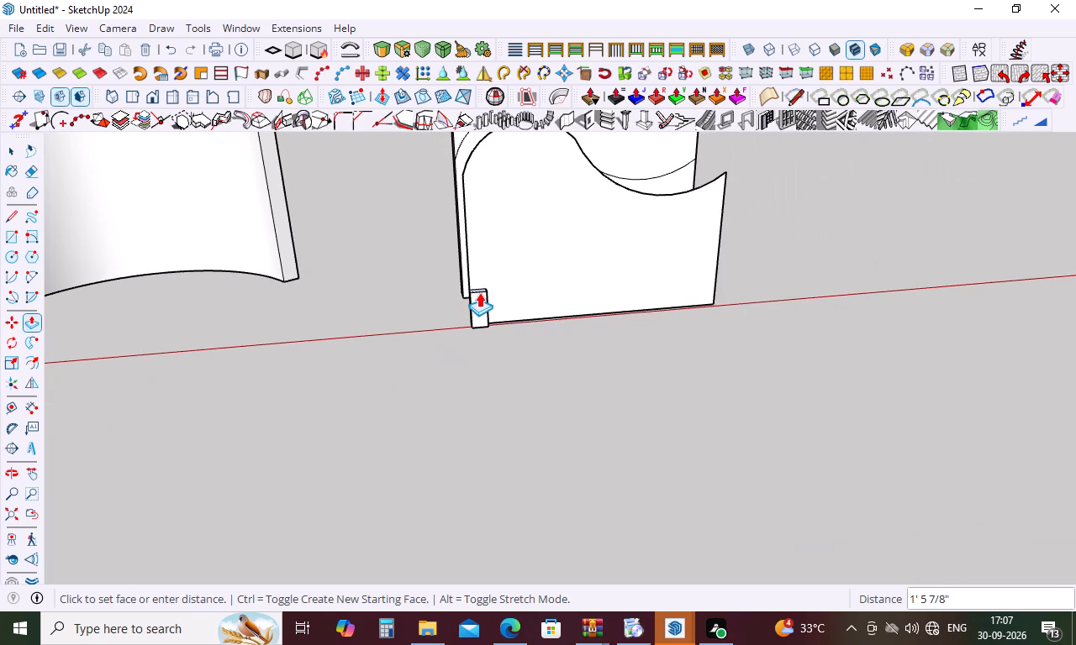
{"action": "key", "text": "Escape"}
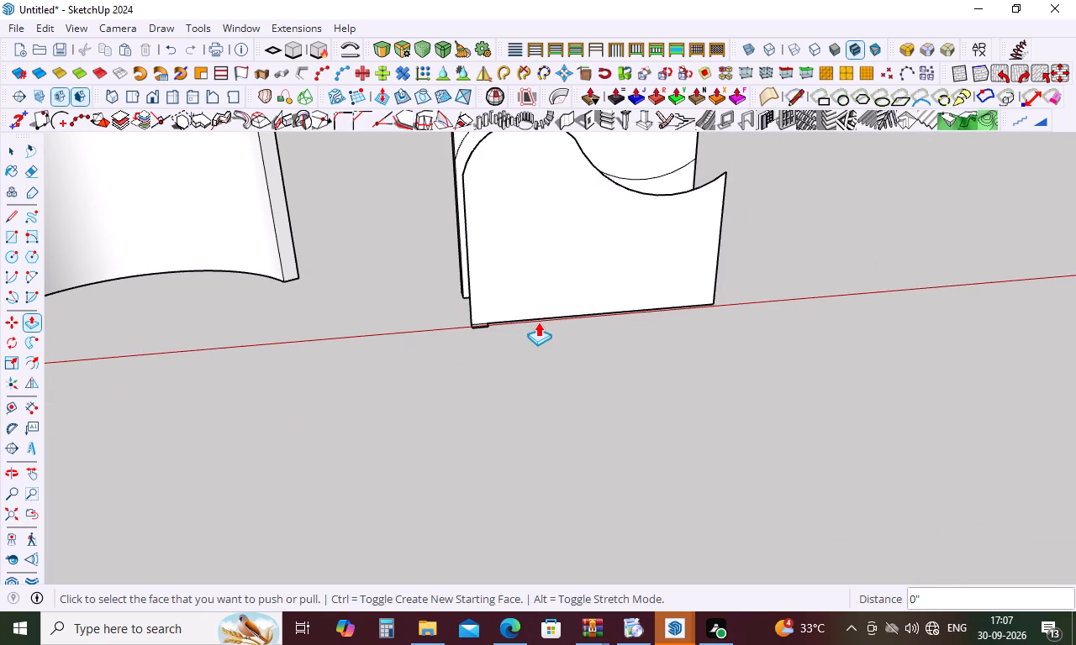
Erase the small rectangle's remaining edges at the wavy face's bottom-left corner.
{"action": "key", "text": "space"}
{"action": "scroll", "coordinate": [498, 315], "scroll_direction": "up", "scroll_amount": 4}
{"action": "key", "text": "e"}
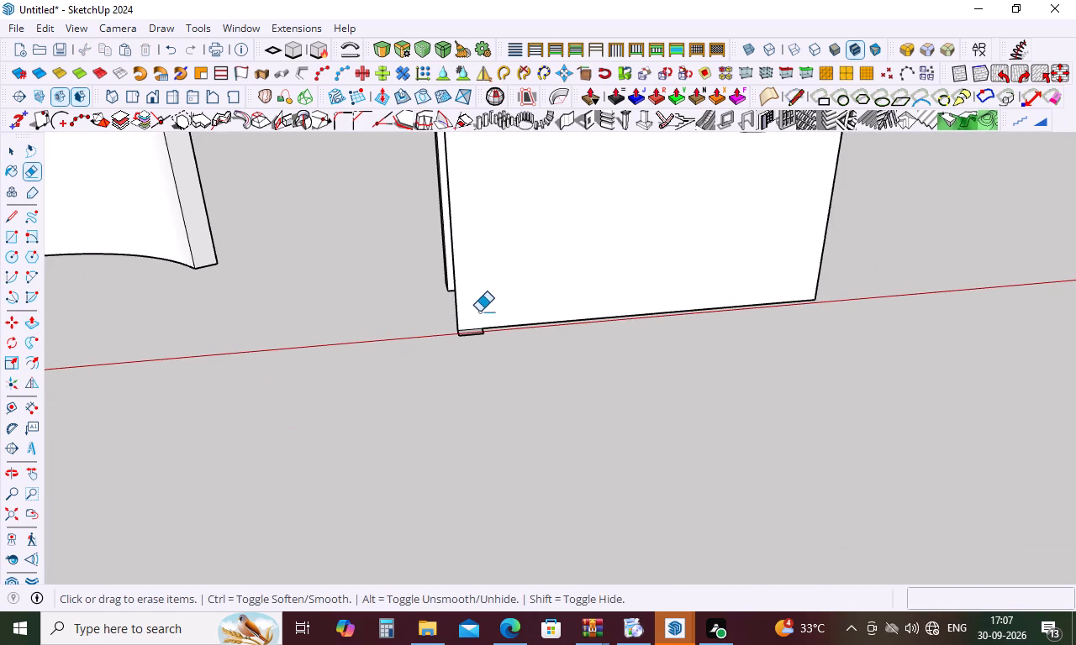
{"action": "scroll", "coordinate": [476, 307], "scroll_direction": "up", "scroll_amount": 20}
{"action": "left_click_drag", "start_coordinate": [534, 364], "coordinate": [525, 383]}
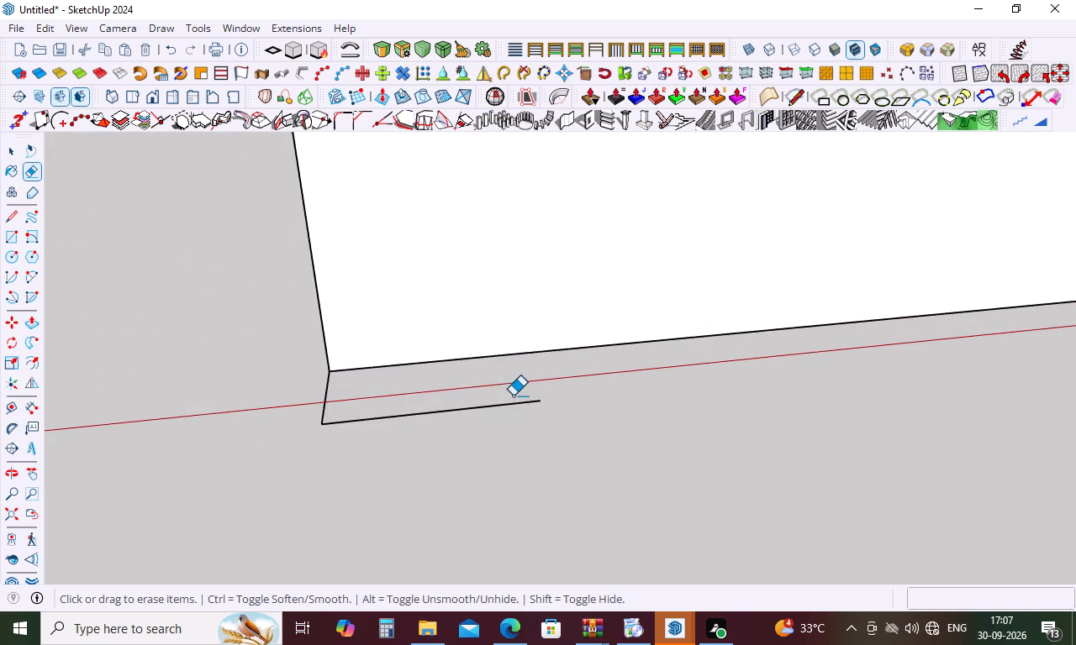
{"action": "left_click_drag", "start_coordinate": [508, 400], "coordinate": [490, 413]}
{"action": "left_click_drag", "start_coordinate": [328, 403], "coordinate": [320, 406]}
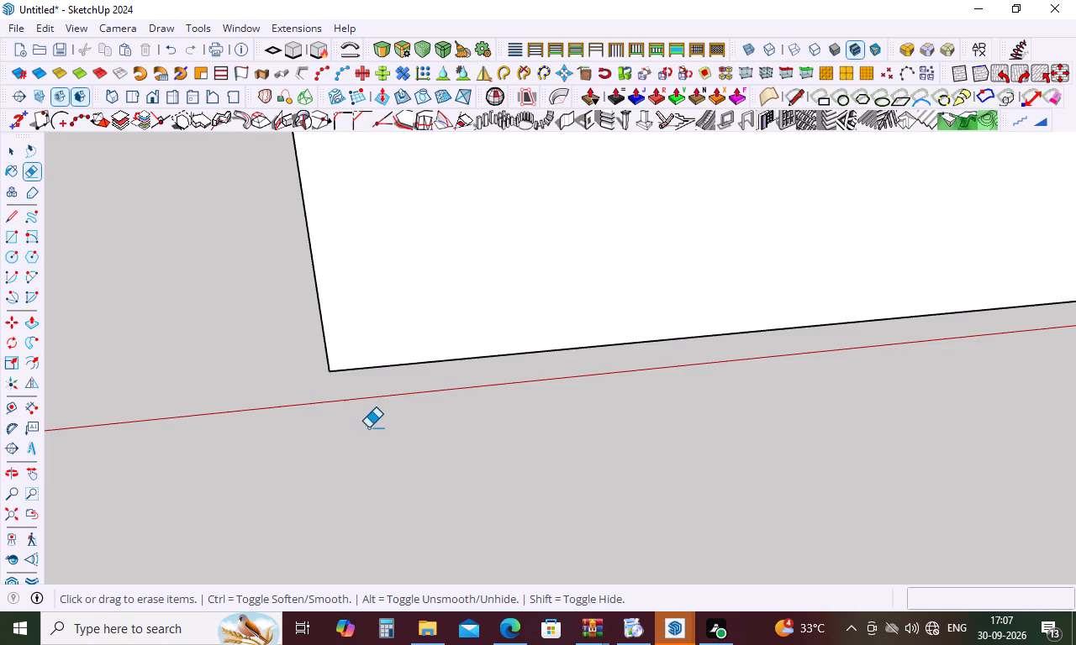
Group the loose wavy face together with its bounding edges.
{"action": "key", "text": "space"}
{"action": "triple_click", "coordinate": [438, 351]}
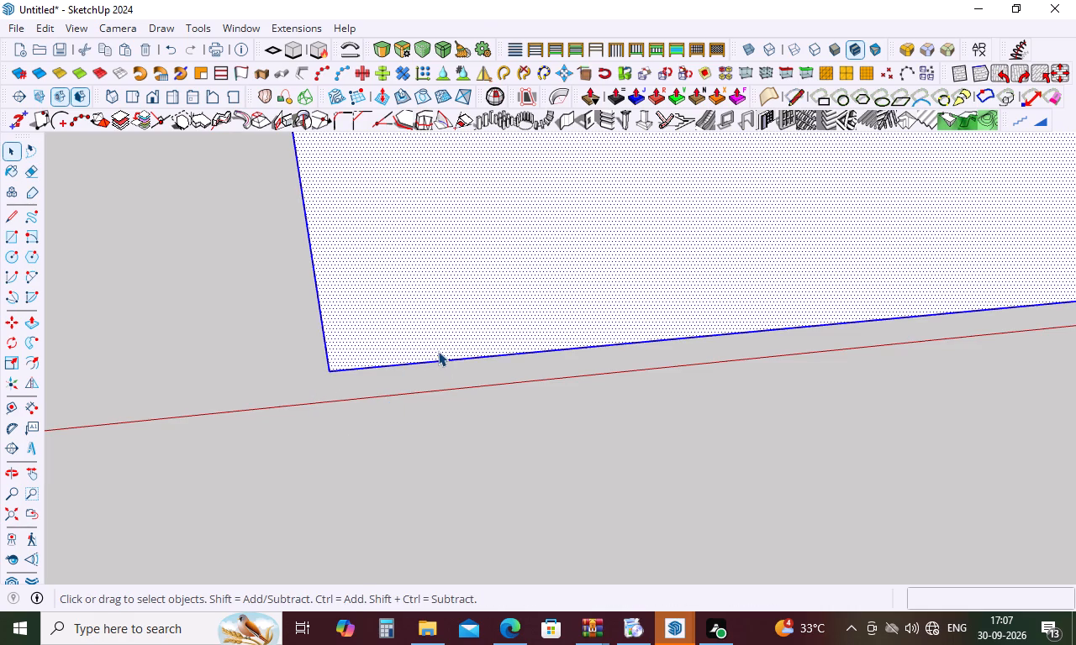
{"action": "right_click", "coordinate": [438, 351]}
{"action": "left_click", "coordinate": [512, 157]}
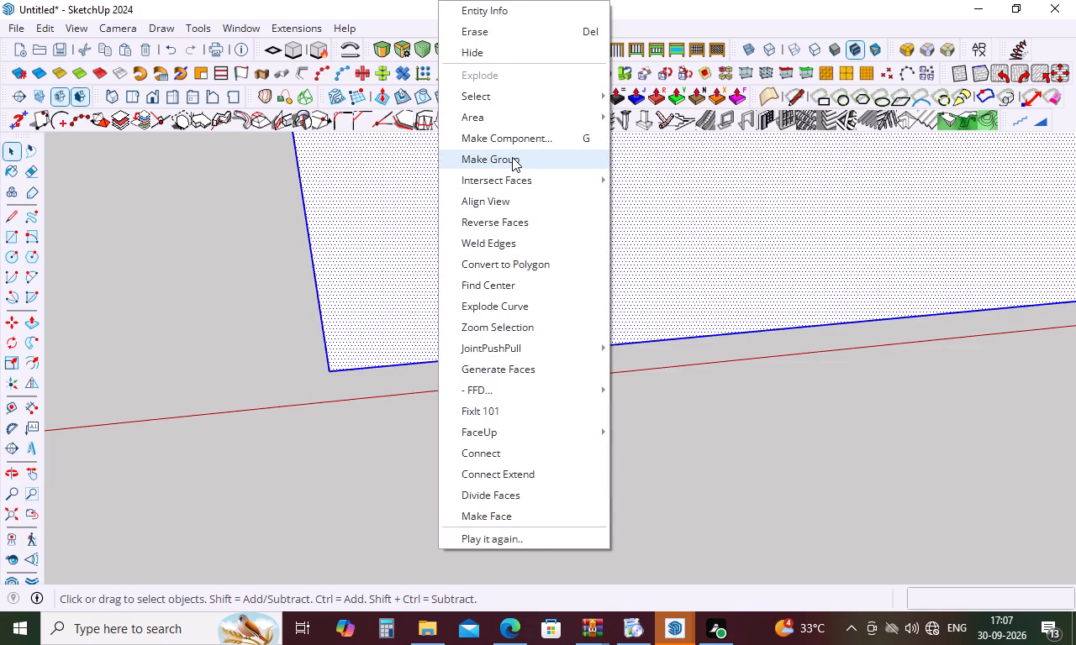
{"action": "left_click", "coordinate": [515, 371]}
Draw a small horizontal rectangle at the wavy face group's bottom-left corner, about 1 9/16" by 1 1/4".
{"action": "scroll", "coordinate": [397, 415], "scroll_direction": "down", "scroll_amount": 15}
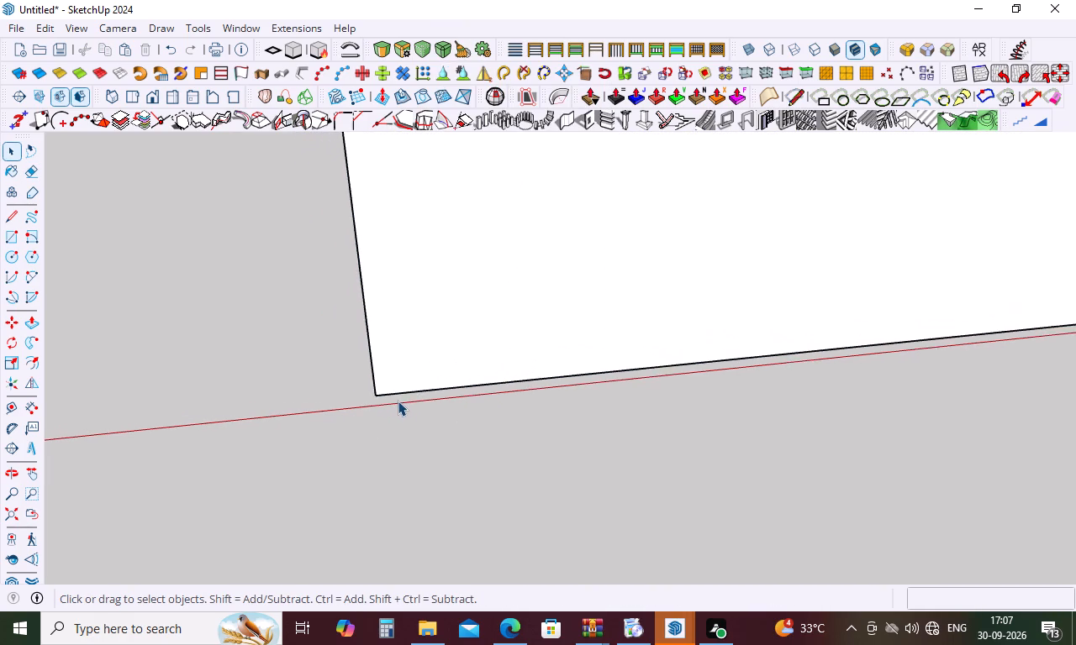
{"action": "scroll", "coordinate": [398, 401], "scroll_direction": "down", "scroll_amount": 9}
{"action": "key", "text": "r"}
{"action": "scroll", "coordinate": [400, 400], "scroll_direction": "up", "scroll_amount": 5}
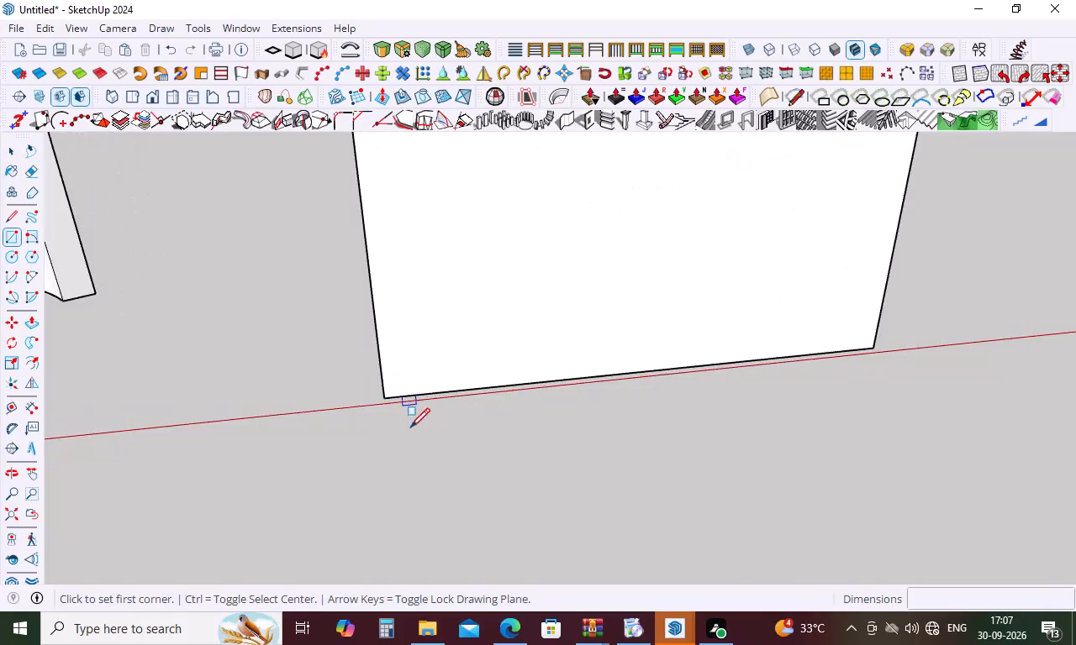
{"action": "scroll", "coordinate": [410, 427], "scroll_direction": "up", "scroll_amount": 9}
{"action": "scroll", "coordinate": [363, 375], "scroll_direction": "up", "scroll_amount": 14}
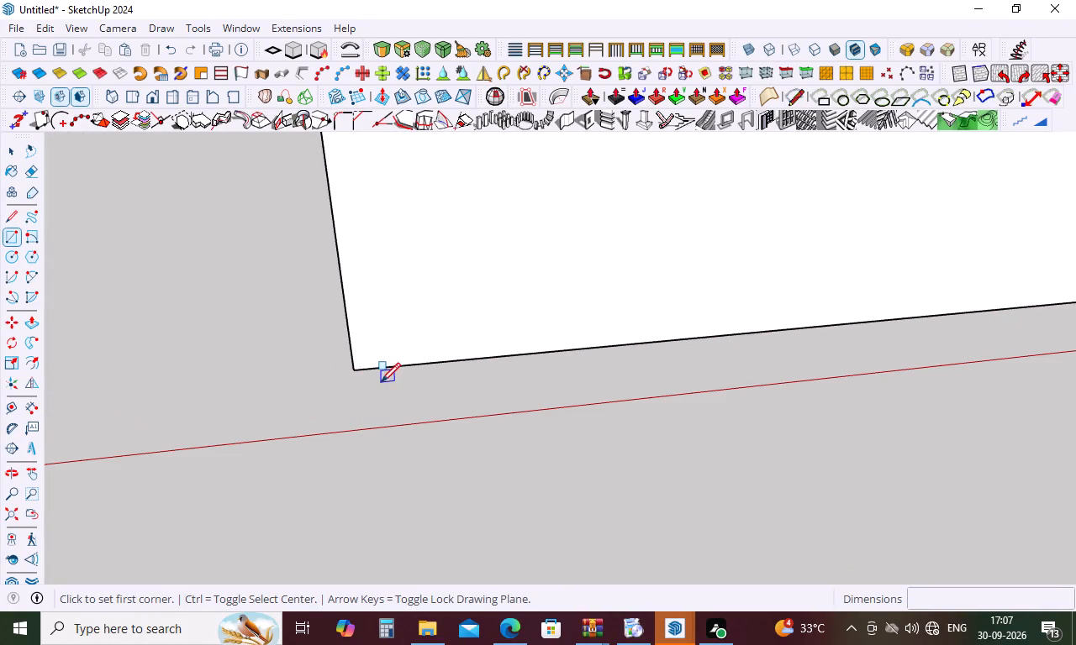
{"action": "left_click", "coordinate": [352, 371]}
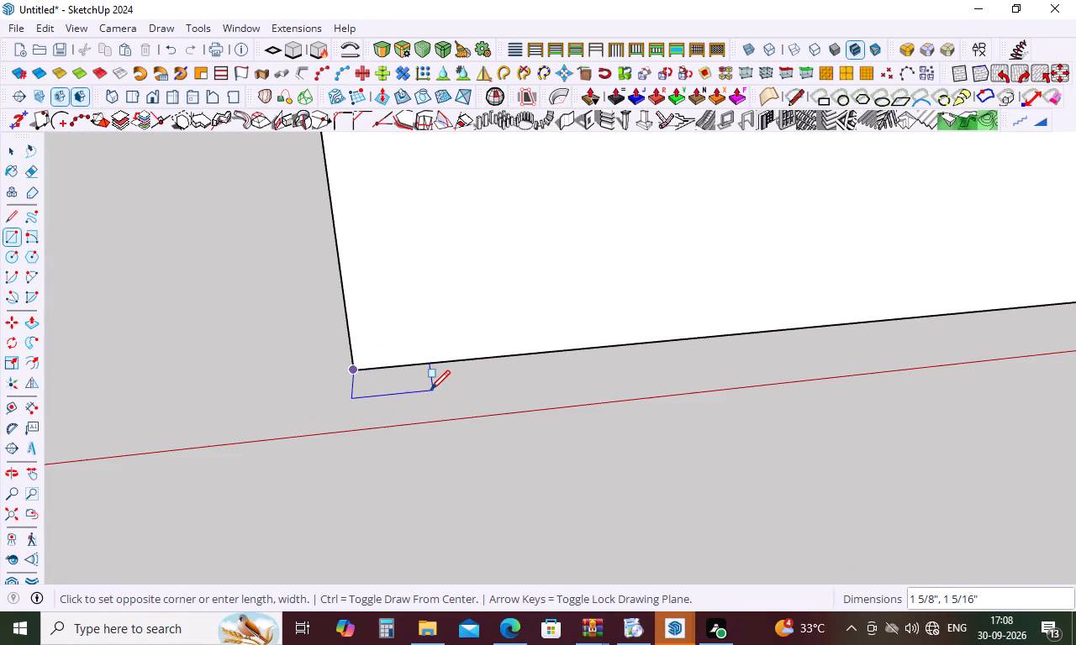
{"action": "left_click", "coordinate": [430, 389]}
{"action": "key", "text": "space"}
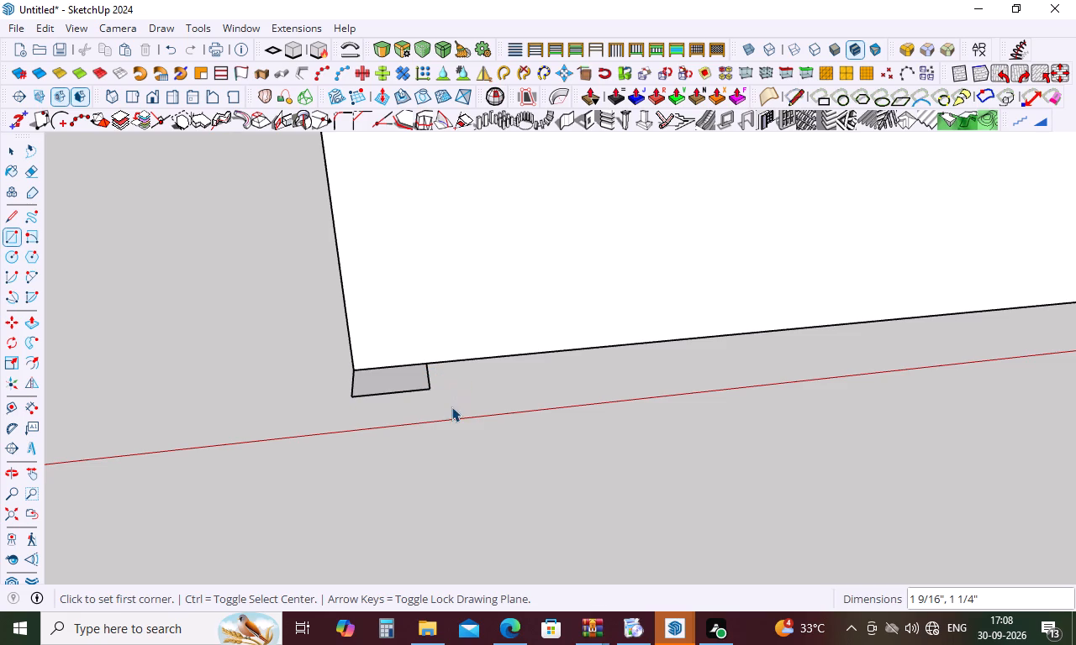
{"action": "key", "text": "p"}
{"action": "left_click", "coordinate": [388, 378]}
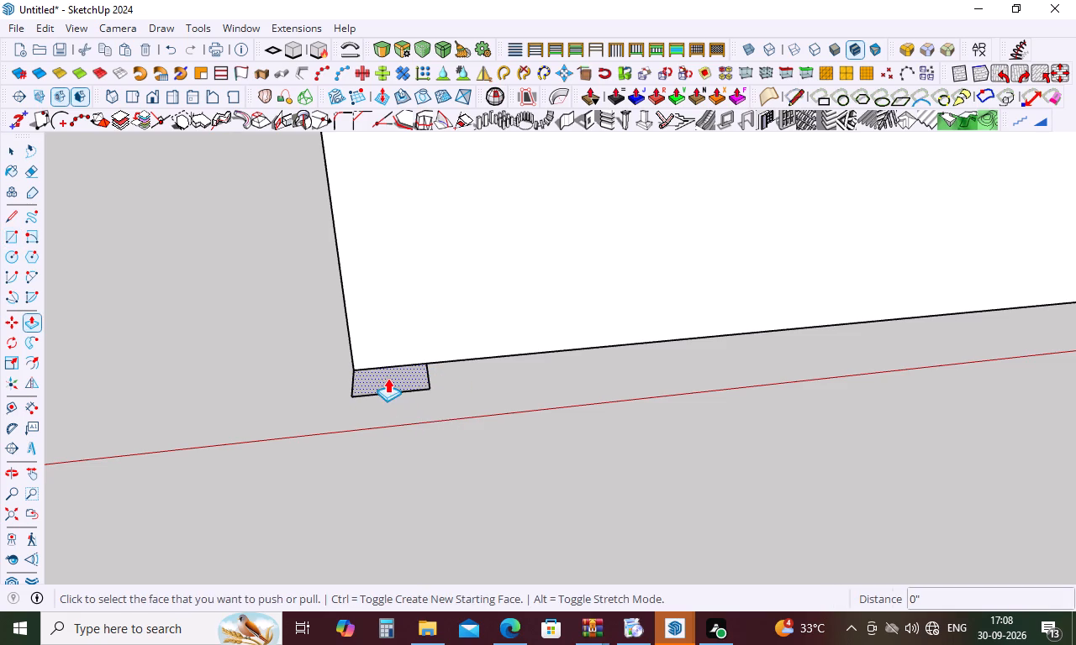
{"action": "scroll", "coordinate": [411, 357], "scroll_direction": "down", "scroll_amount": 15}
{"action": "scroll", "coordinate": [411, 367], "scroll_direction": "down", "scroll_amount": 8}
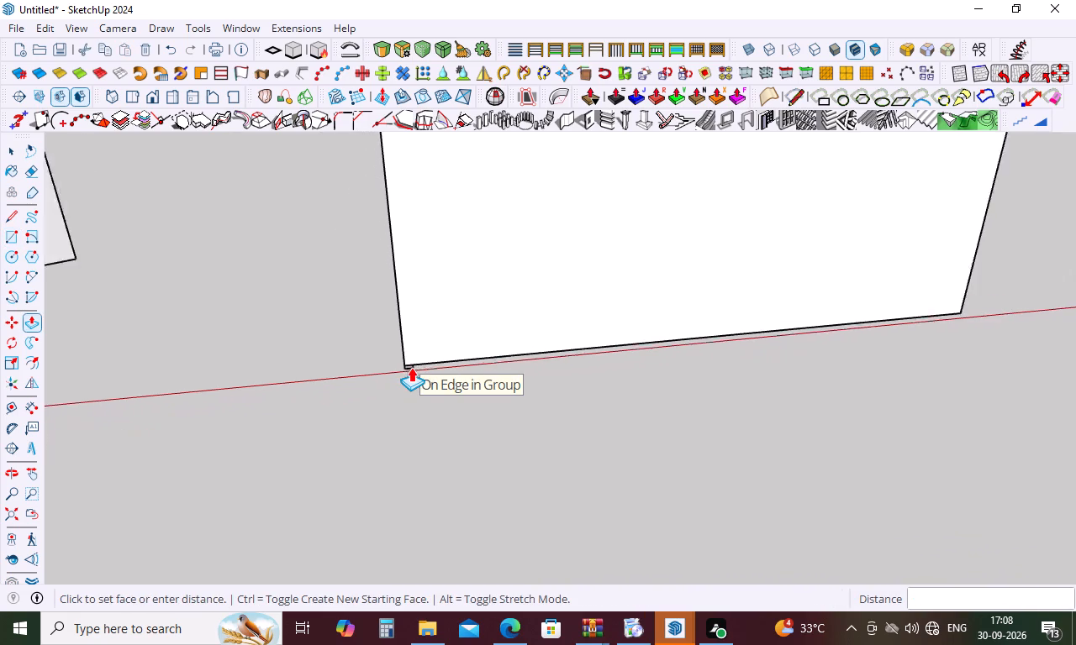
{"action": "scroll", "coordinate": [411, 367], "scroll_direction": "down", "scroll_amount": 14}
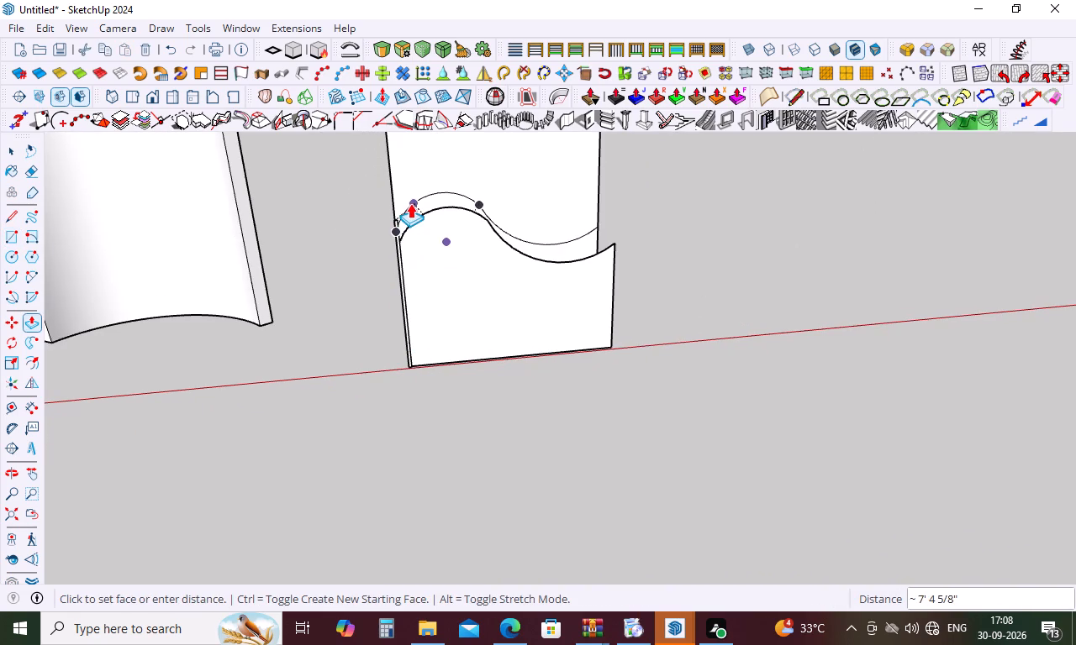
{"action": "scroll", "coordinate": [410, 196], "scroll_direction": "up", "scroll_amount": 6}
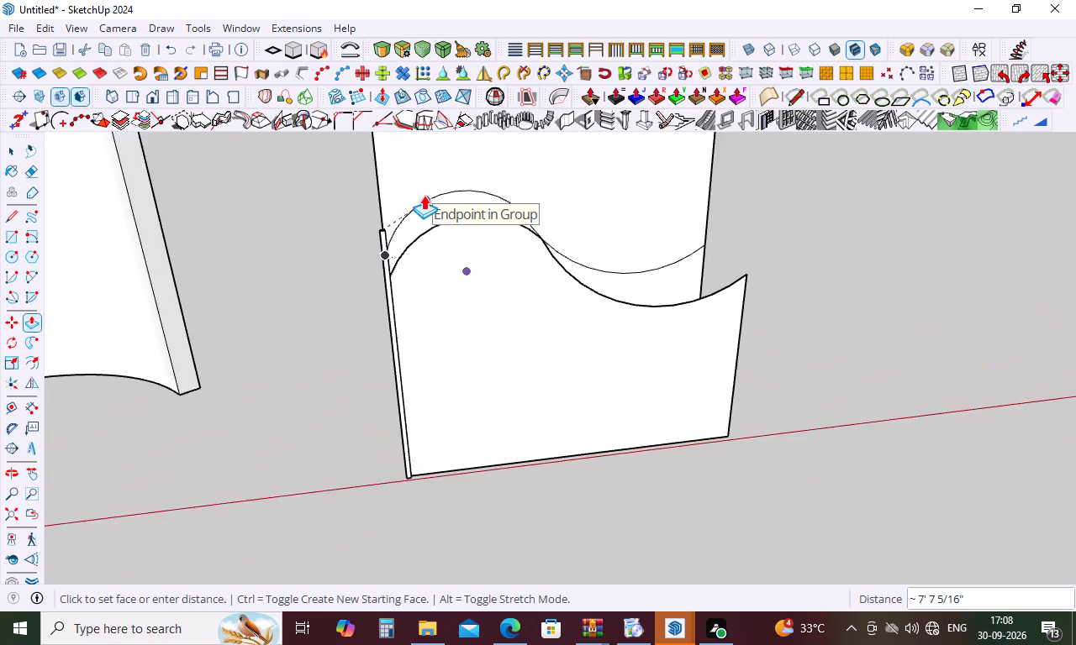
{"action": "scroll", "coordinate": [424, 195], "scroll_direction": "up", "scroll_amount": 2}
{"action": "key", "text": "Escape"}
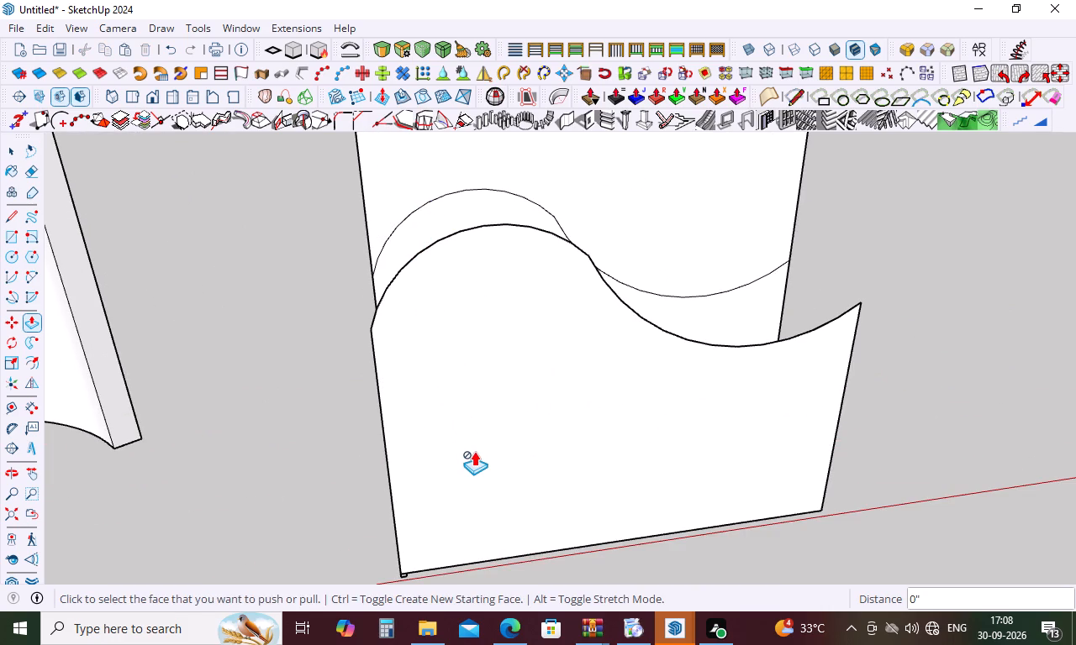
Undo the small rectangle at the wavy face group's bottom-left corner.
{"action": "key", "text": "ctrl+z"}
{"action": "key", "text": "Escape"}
Draw a small horizontal rectangle at the wavy face group's bottom-left corner, about 7 7/16" by 3 5/8".
{"action": "key", "text": "r"}
{"action": "scroll", "coordinate": [446, 432], "scroll_direction": "down", "scroll_amount": 5}
{"action": "scroll", "coordinate": [471, 553], "scroll_direction": "up", "scroll_amount": 5}
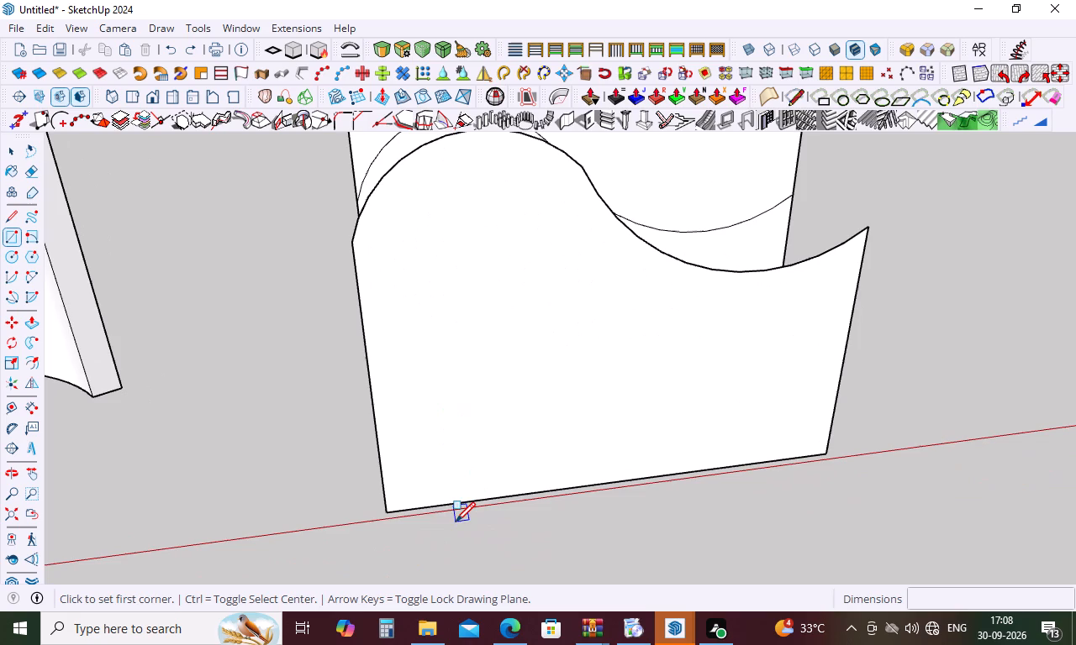
{"action": "scroll", "coordinate": [391, 527], "scroll_direction": "up", "scroll_amount": 10}
{"action": "left_click", "coordinate": [380, 508]}
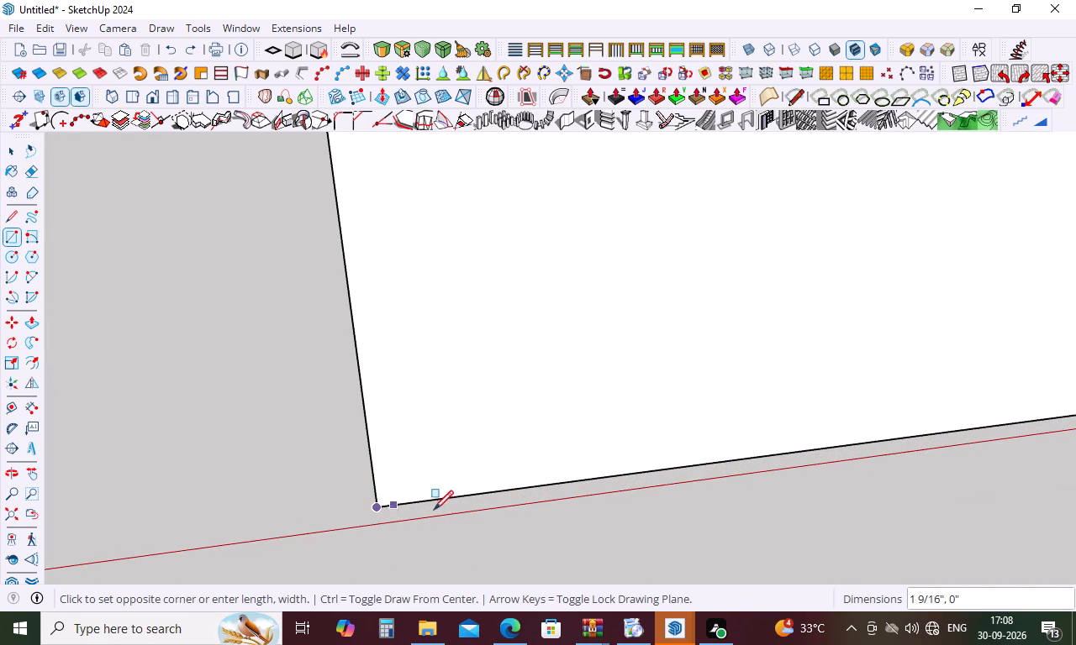
{"action": "left_click", "coordinate": [459, 520]}
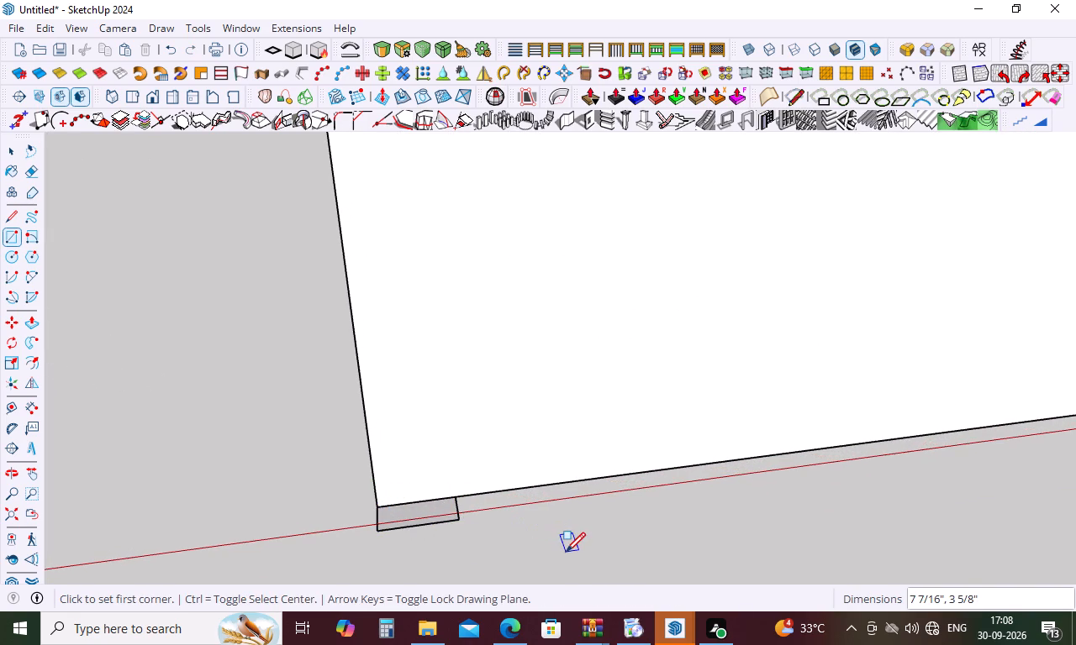
Push/Pull the small rectangle upward about 8' into a vertical strip reaching above the wavy face's crest.
{"action": "key", "text": "p"}
{"action": "left_click", "coordinate": [411, 513]}
{"action": "scroll", "coordinate": [467, 408], "scroll_direction": "down", "scroll_amount": 10}
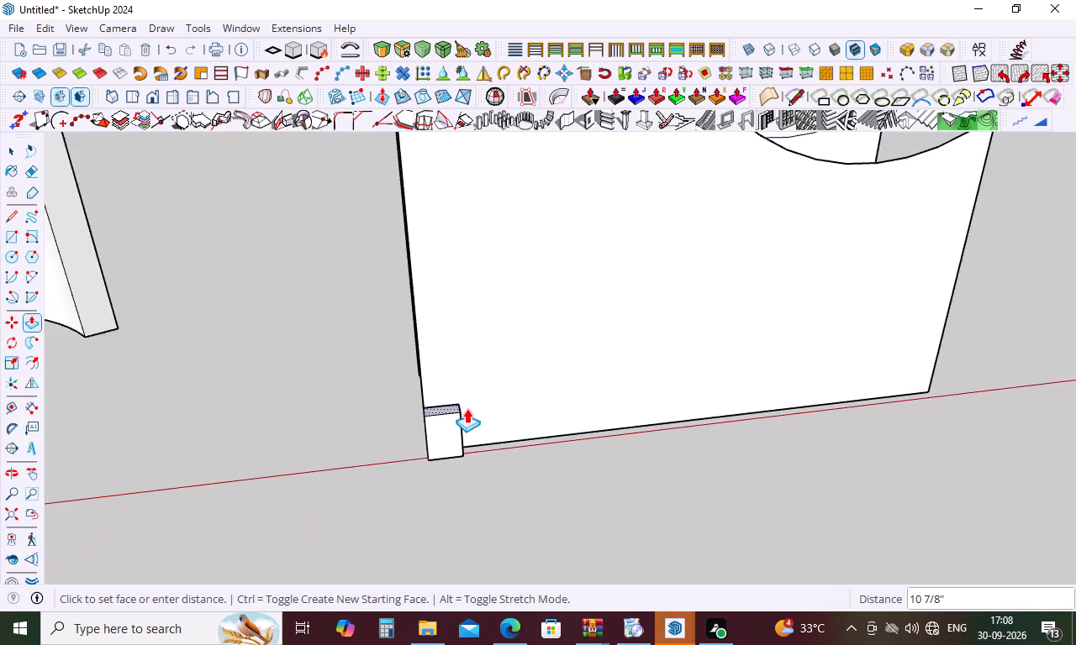
{"action": "scroll", "coordinate": [467, 408], "scroll_direction": "down", "scroll_amount": 10}
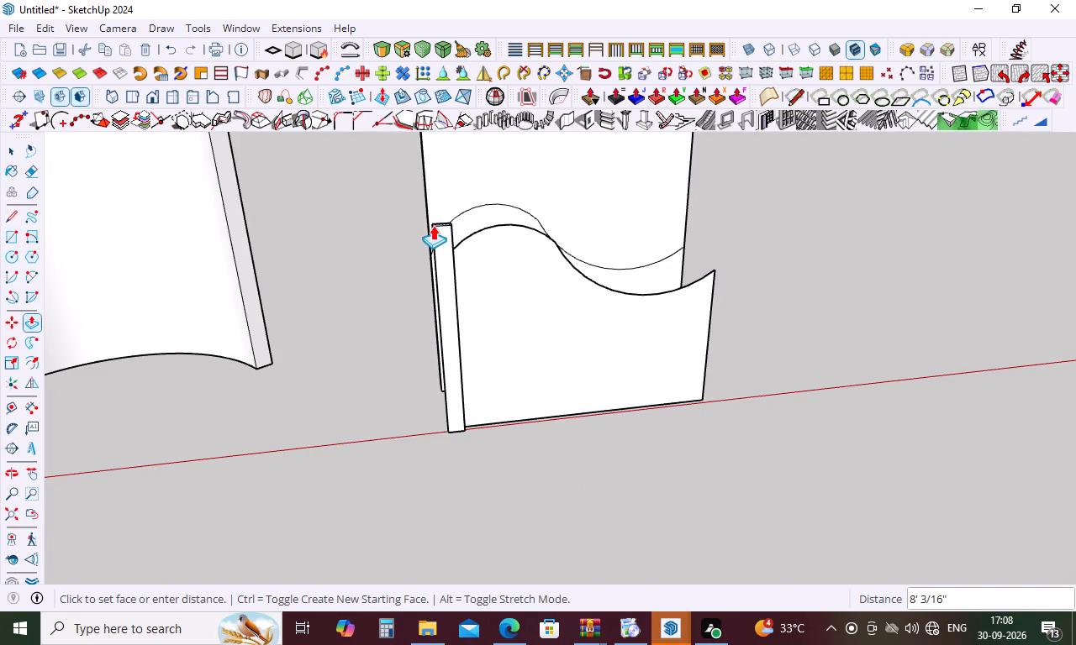
{"action": "left_click", "coordinate": [433, 225]}
Select all of the vertical strip's geometry and make it a component.
{"action": "key", "text": "space"}
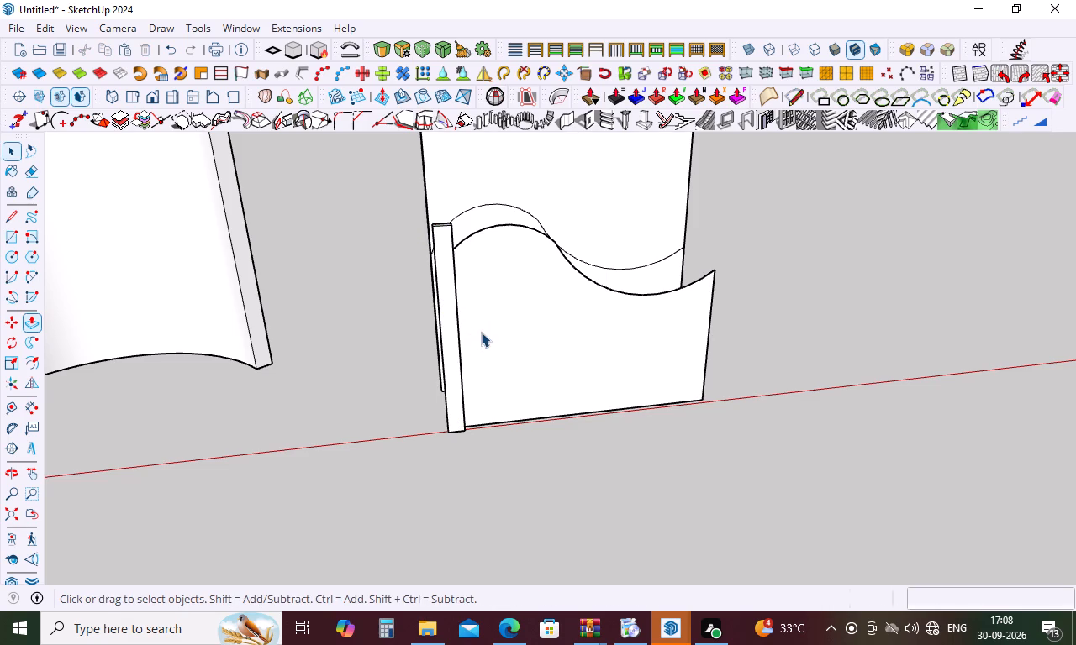
{"action": "double_click", "coordinate": [451, 362]}
{"action": "triple_click", "coordinate": [451, 362]}
{"action": "double_click", "coordinate": [451, 362]}
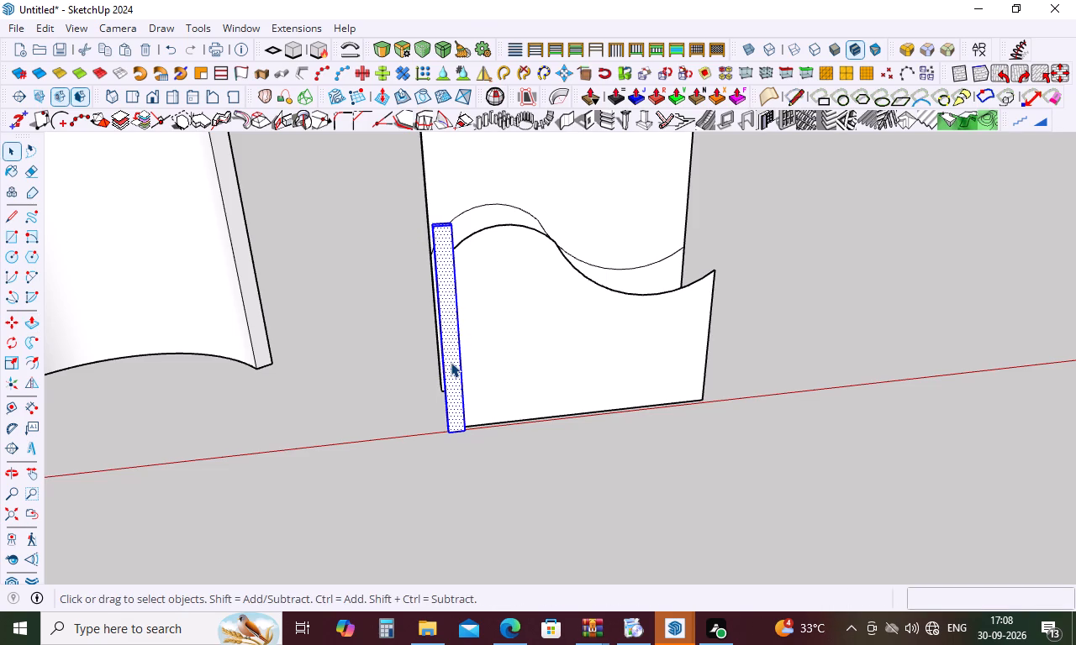
{"action": "right_click", "coordinate": [451, 362]}
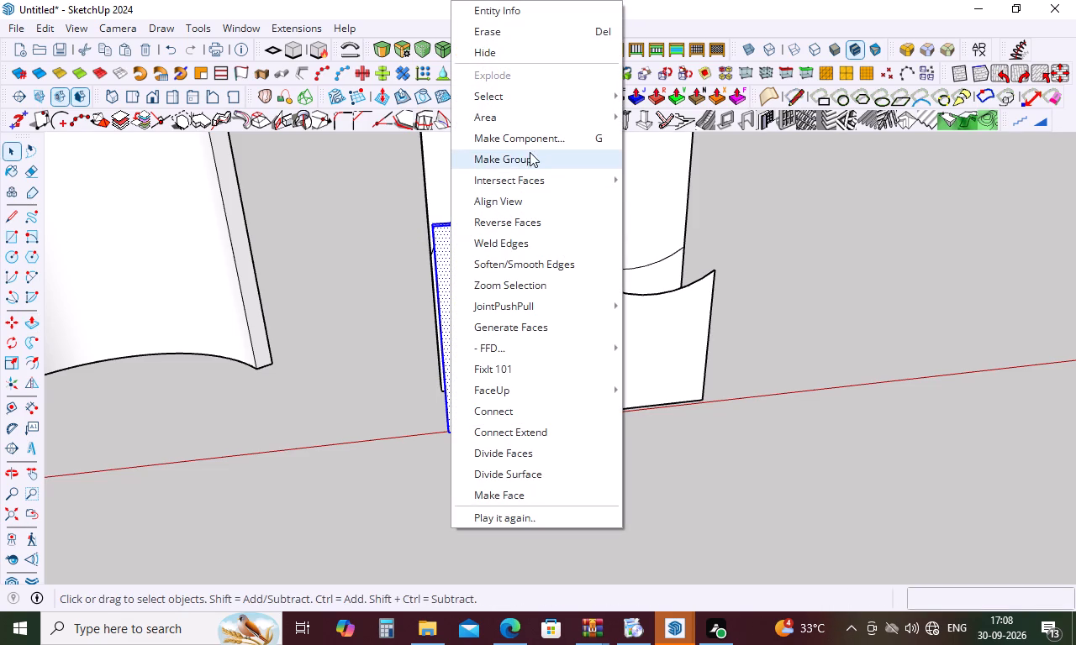
{"action": "left_click", "coordinate": [546, 135]}
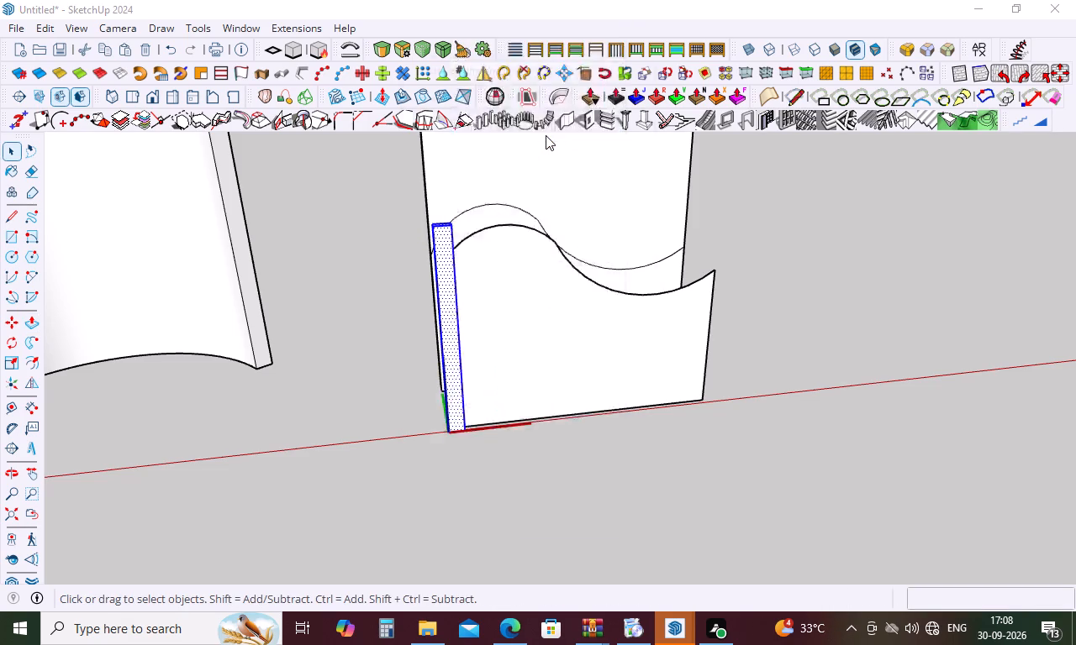
{"action": "left_click", "coordinate": [551, 526]}
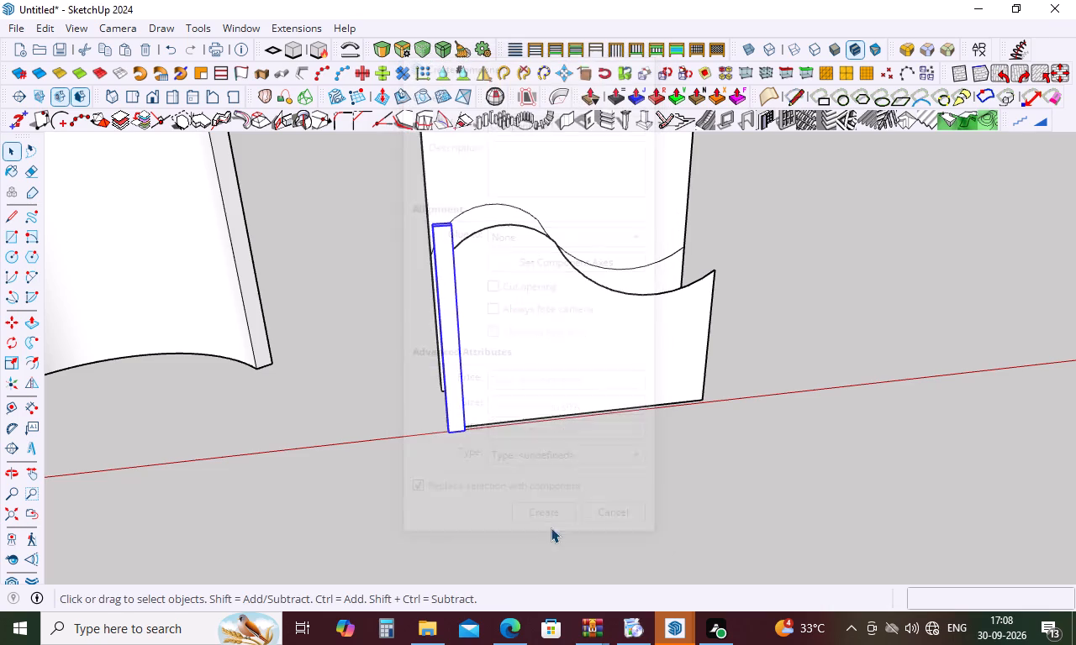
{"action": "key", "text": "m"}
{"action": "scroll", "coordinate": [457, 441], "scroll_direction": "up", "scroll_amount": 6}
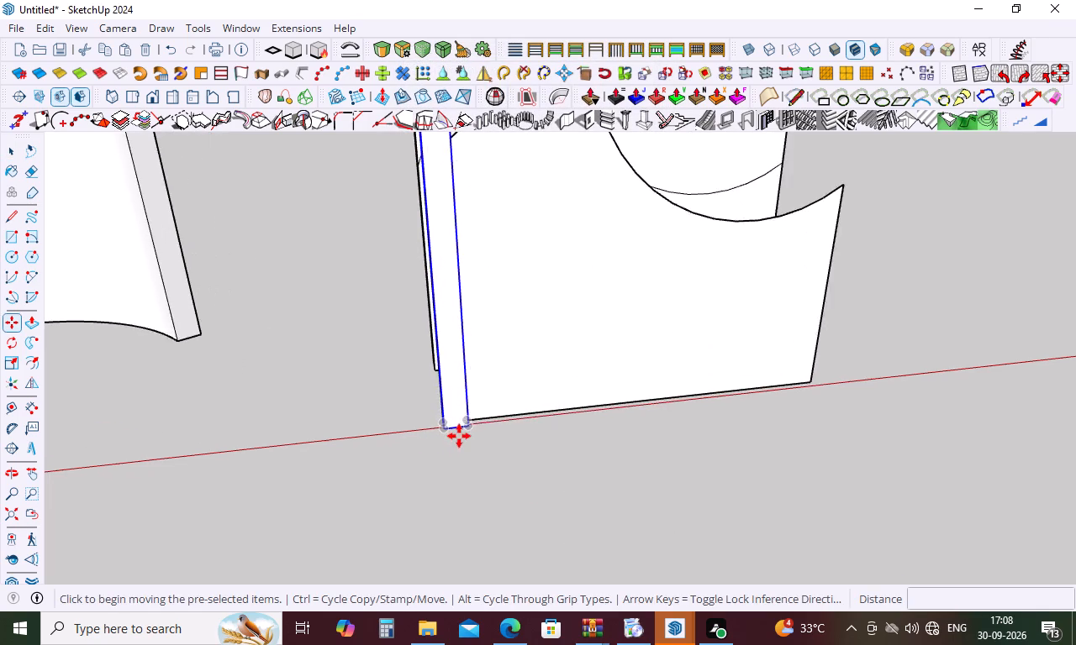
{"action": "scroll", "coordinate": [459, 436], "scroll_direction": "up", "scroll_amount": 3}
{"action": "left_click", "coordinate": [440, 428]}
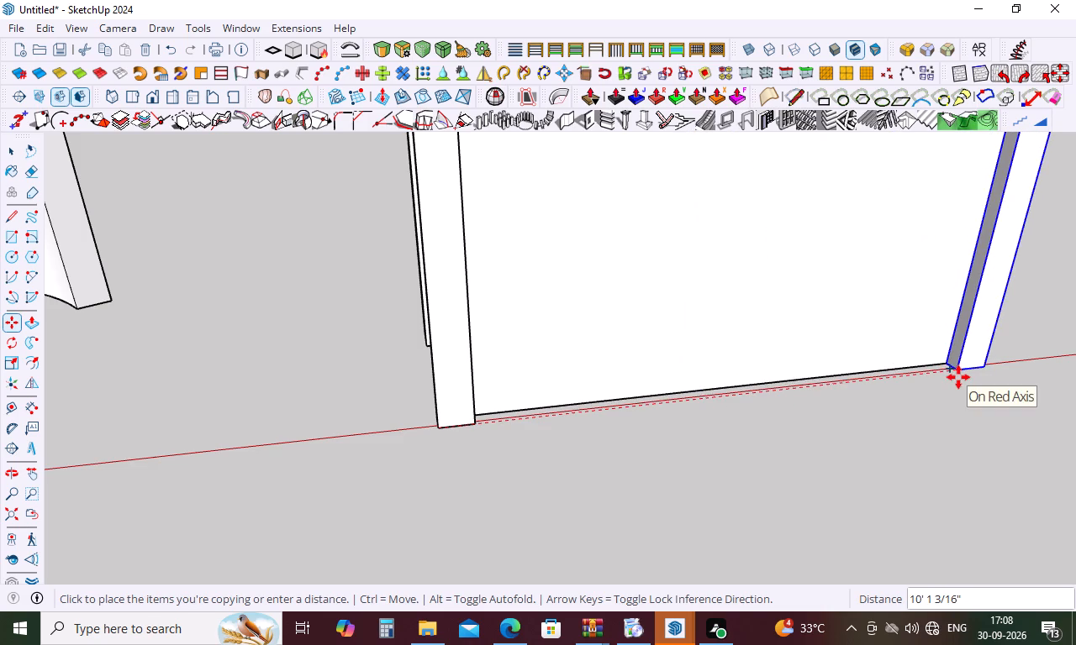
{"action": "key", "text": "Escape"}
Copy the strip component 9' 10 3/16" along the red axis, placing it at the wavy face's bottom-right corner.
{"action": "middle_click_drag", "start_coordinate": [567, 464], "coordinate": [756, 474]}
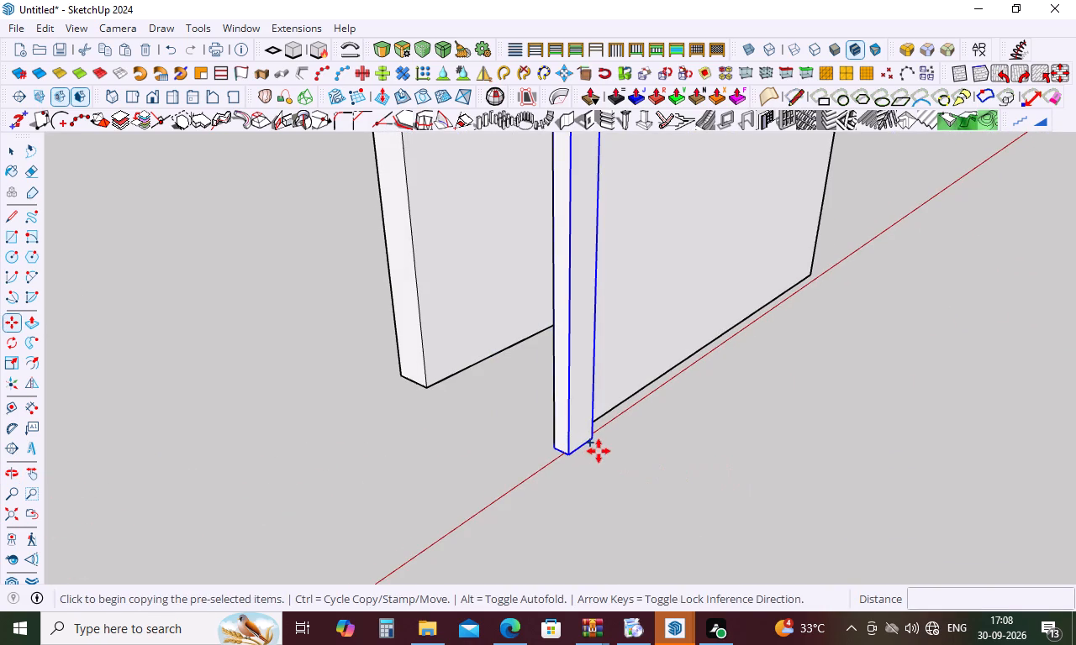
{"action": "scroll", "coordinate": [610, 440], "scroll_direction": "up", "scroll_amount": 1}
{"action": "middle_click_drag", "start_coordinate": [610, 440], "coordinate": [288, 409]}
{"action": "scroll", "coordinate": [463, 400], "scroll_direction": "up", "scroll_amount": 2}
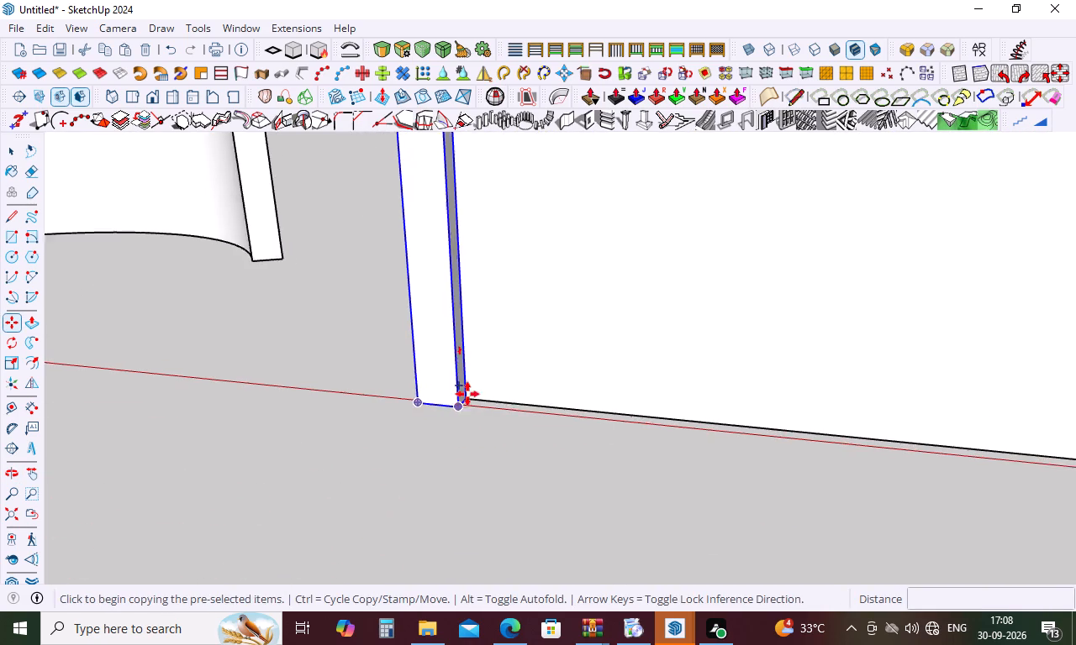
{"action": "scroll", "coordinate": [467, 394], "scroll_direction": "up", "scroll_amount": 7}
{"action": "left_click", "coordinate": [453, 395]}
{"action": "scroll", "coordinate": [511, 375], "scroll_direction": "down", "scroll_amount": 2}
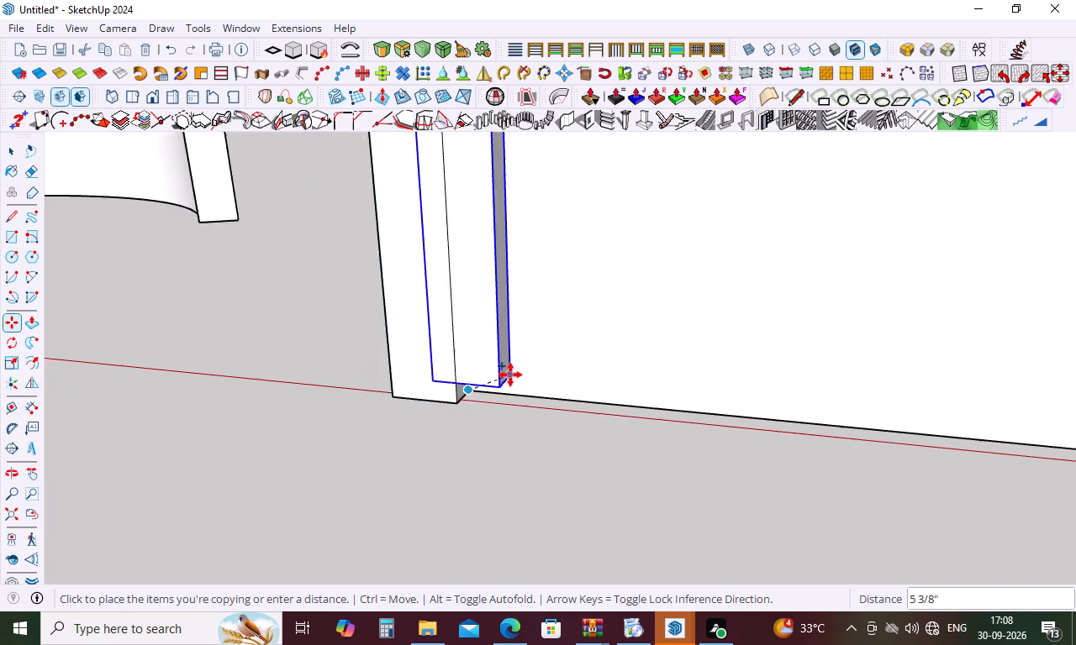
{"action": "scroll", "coordinate": [510, 375], "scroll_direction": "down", "scroll_amount": 17}
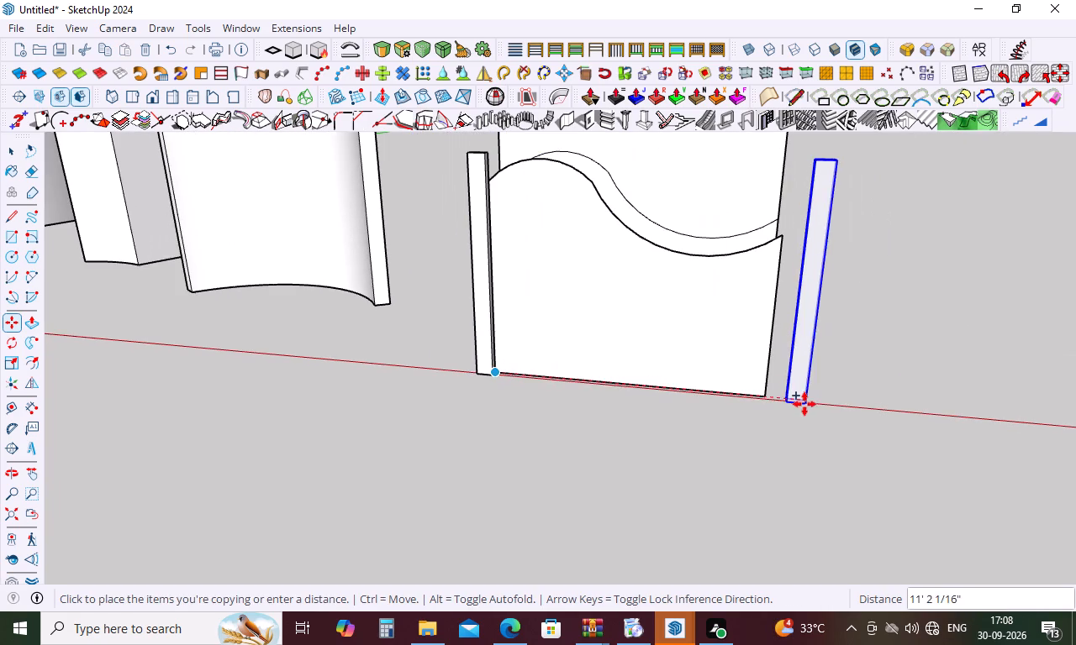
{"action": "scroll", "coordinate": [754, 406], "scroll_direction": "up", "scroll_amount": 18}
{"action": "scroll", "coordinate": [744, 408], "scroll_direction": "up", "scroll_amount": 4}
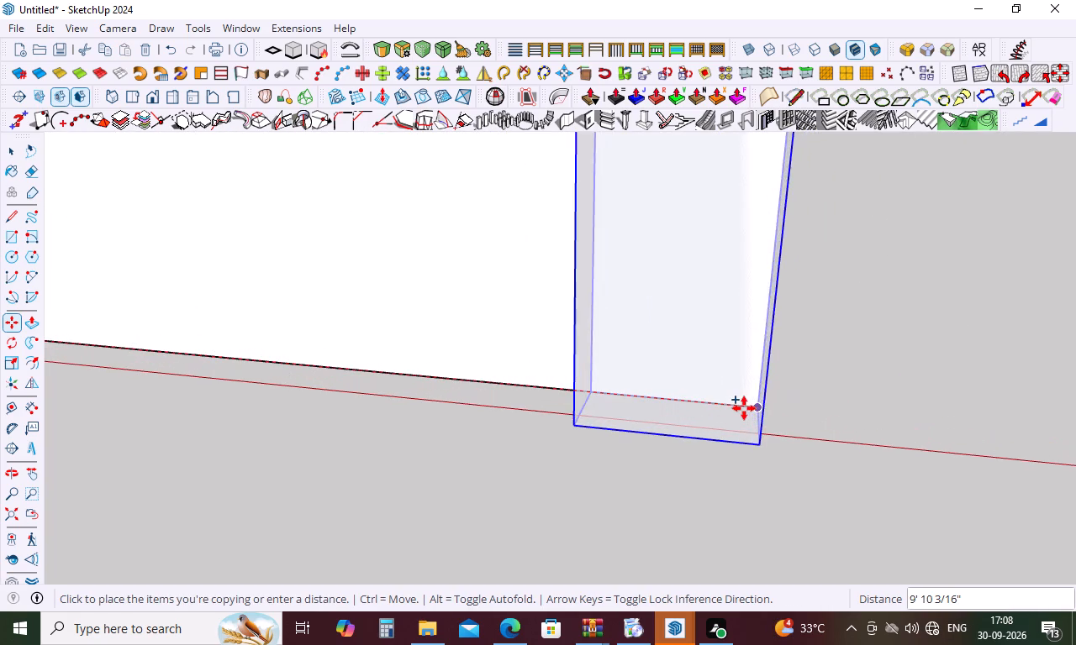
{"action": "left_click", "coordinate": [753, 406]}
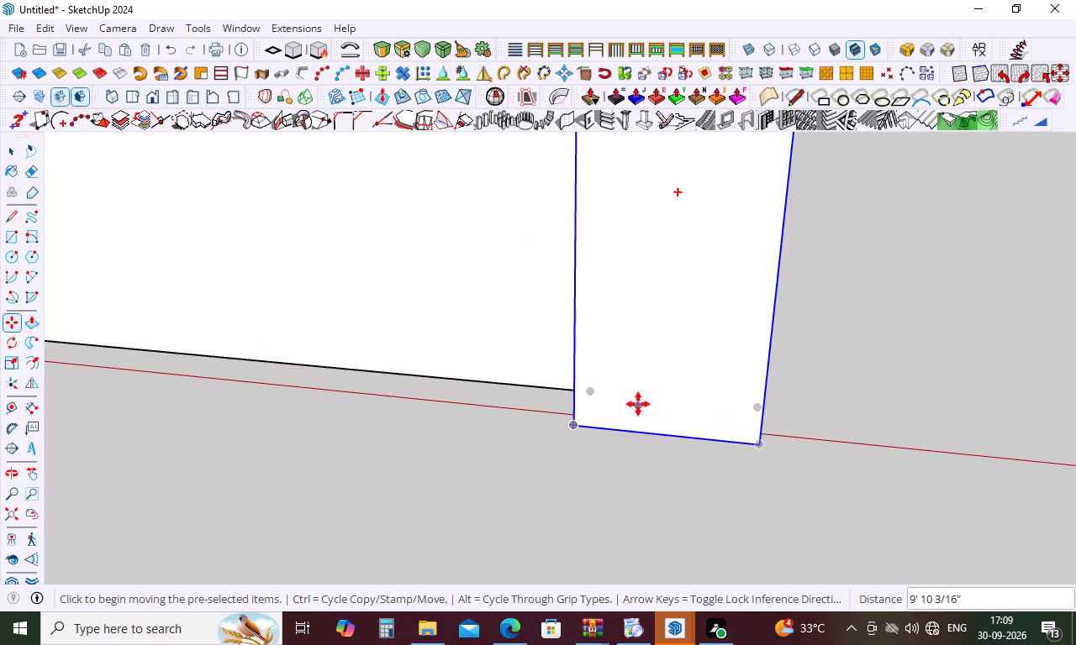
Divide the distance between the two strips with 20/ to array evenly spaced copies across the wavy face.
{"action": "scroll", "coordinate": [633, 385], "scroll_direction": "down", "scroll_amount": 20}
{"action": "scroll", "coordinate": [630, 374], "scroll_direction": "down", "scroll_amount": 5}
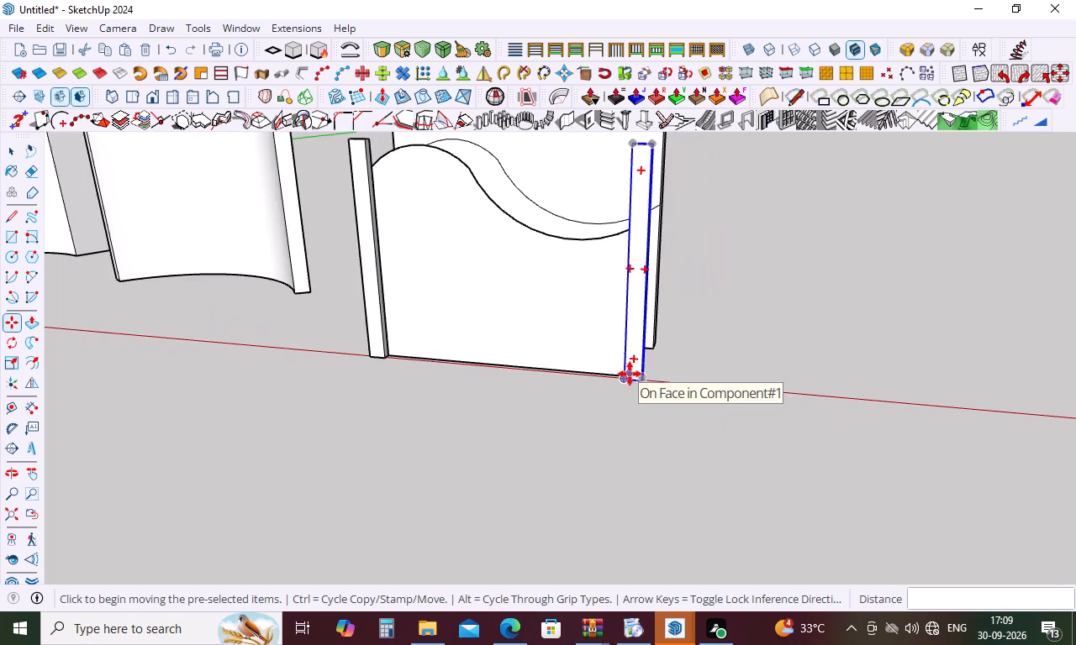
{"action": "scroll", "coordinate": [630, 374], "scroll_direction": "down", "scroll_amount": 4}
{"action": "middle_click_drag", "start_coordinate": [631, 382], "coordinate": [723, 348]}
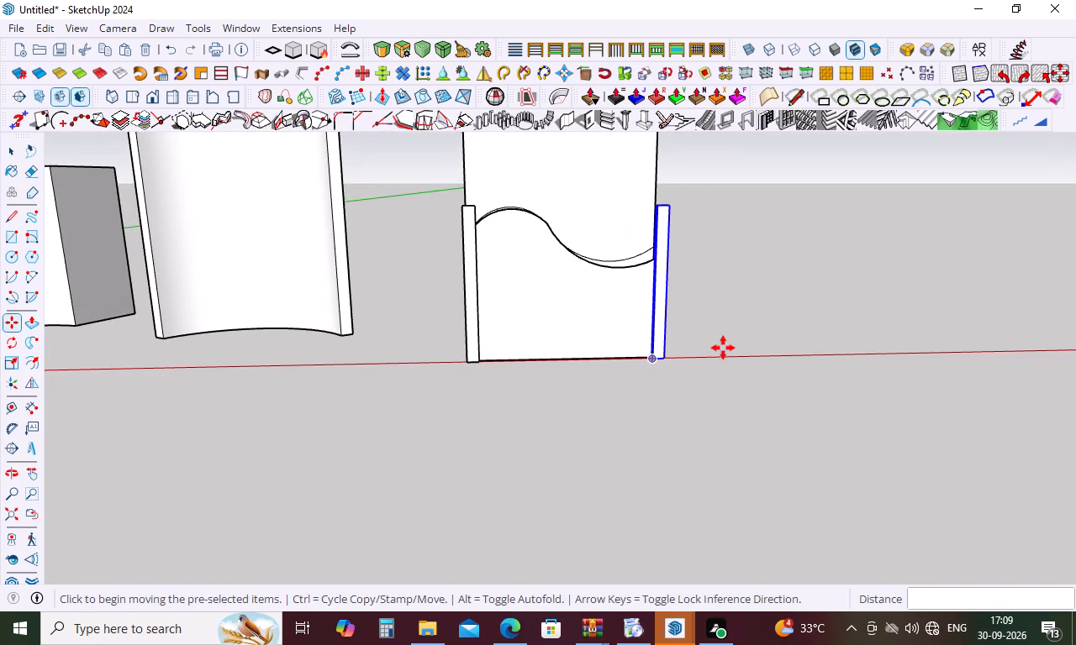
{"action": "type", "text": "20"}
{"action": "key", "text": "slash"}
{"action": "key", "text": "Return"}
{"action": "middle_click_drag", "start_coordinate": [683, 349], "coordinate": [704, 462]}
{"action": "key", "text": "space"}
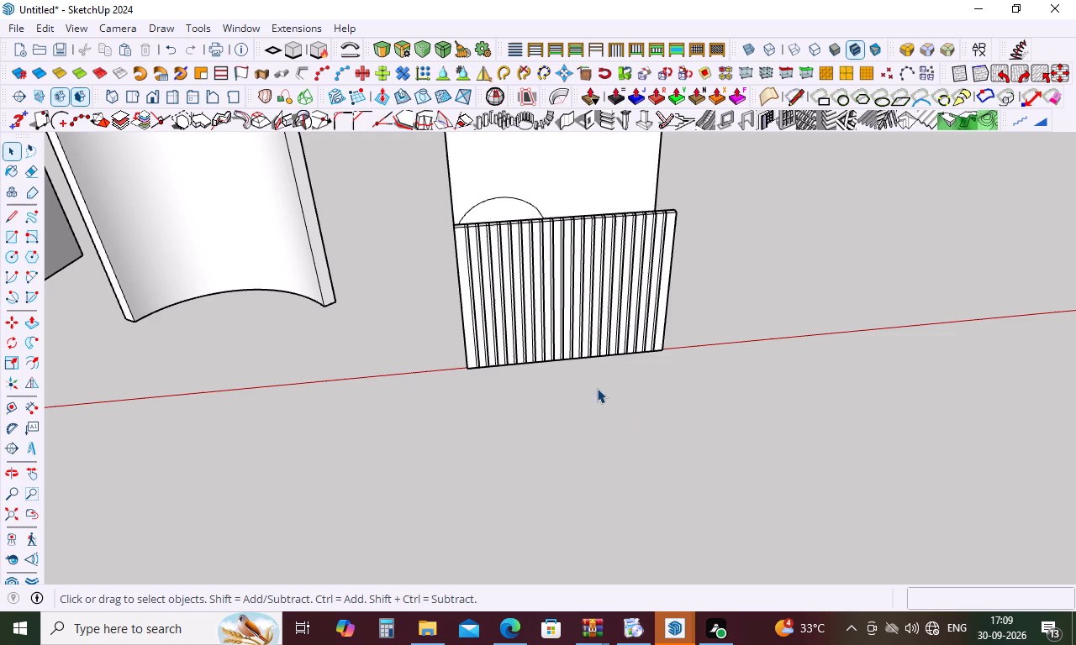
Inside the strip component, select all the strip's geometry and make it a nested group.
{"action": "double_click", "coordinate": [510, 321]}
{"action": "double_click", "coordinate": [510, 321]}
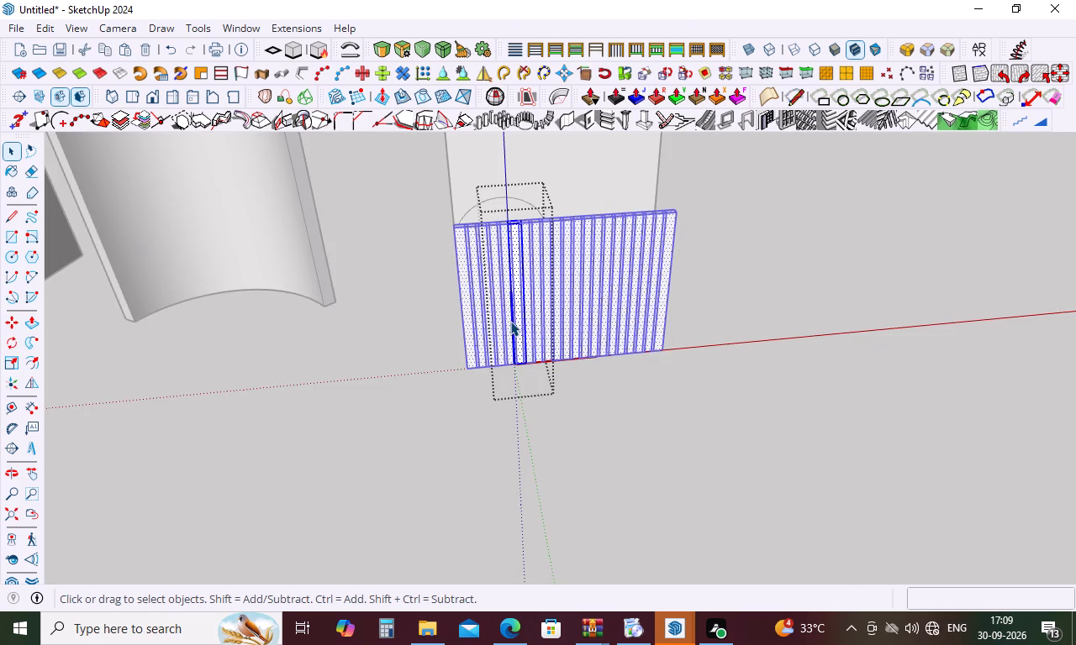
{"action": "right_click", "coordinate": [509, 319]}
{"action": "left_click", "coordinate": [613, 154]}
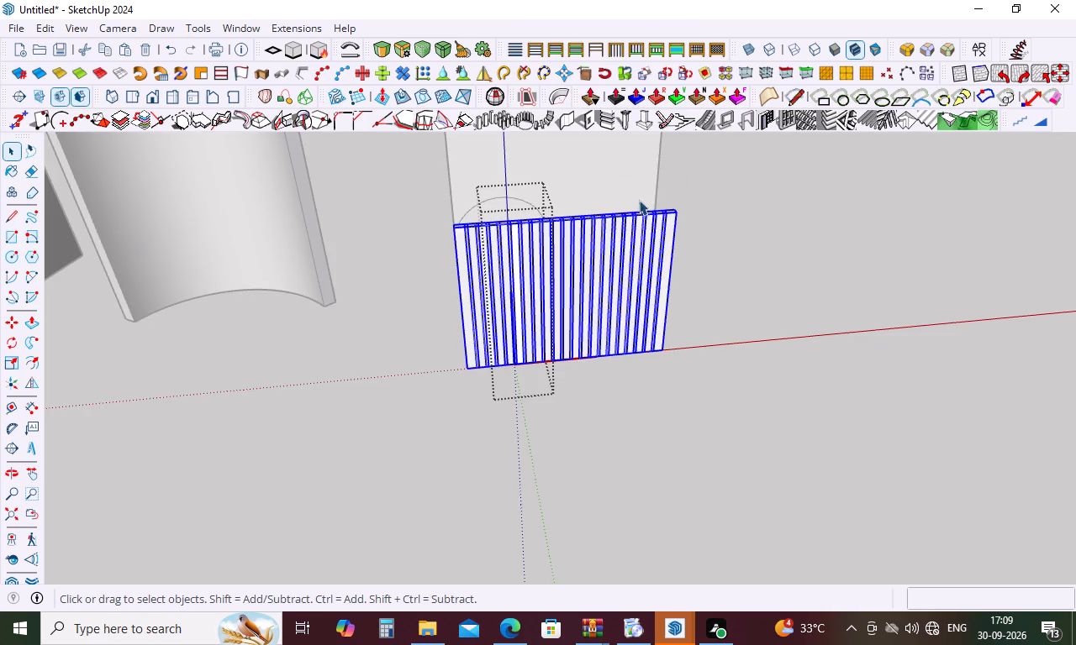
{"action": "left_click", "coordinate": [741, 425]}
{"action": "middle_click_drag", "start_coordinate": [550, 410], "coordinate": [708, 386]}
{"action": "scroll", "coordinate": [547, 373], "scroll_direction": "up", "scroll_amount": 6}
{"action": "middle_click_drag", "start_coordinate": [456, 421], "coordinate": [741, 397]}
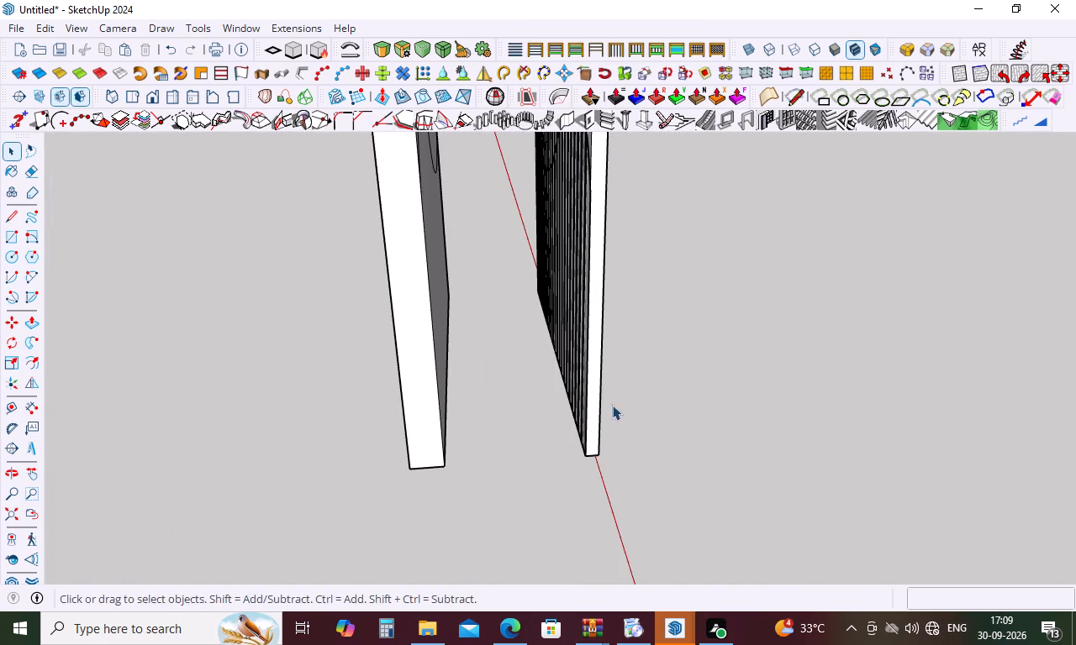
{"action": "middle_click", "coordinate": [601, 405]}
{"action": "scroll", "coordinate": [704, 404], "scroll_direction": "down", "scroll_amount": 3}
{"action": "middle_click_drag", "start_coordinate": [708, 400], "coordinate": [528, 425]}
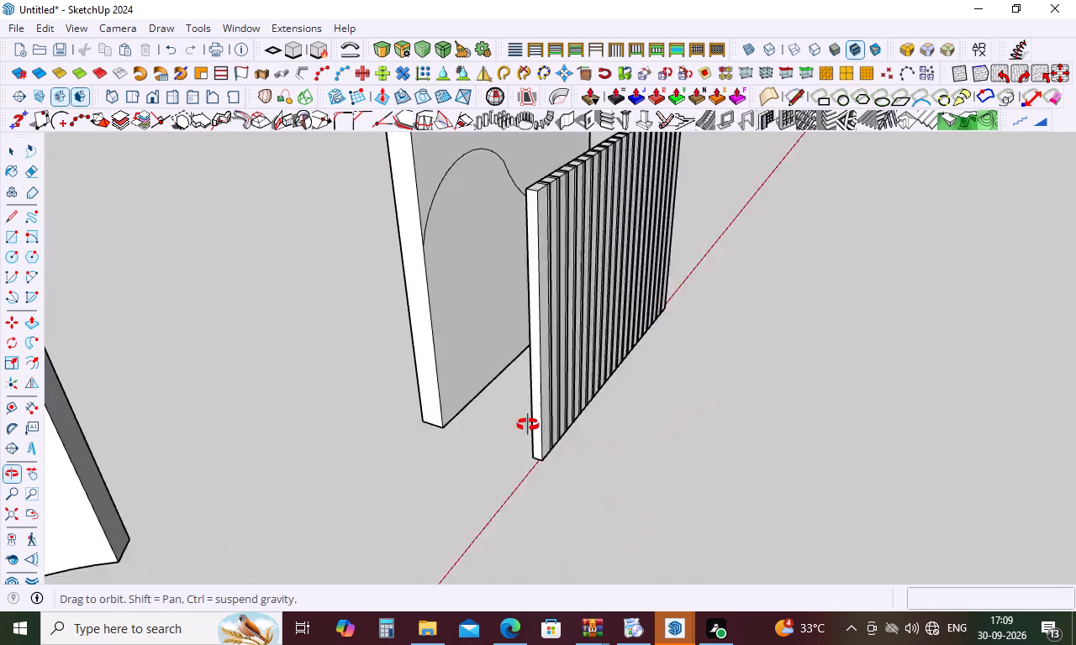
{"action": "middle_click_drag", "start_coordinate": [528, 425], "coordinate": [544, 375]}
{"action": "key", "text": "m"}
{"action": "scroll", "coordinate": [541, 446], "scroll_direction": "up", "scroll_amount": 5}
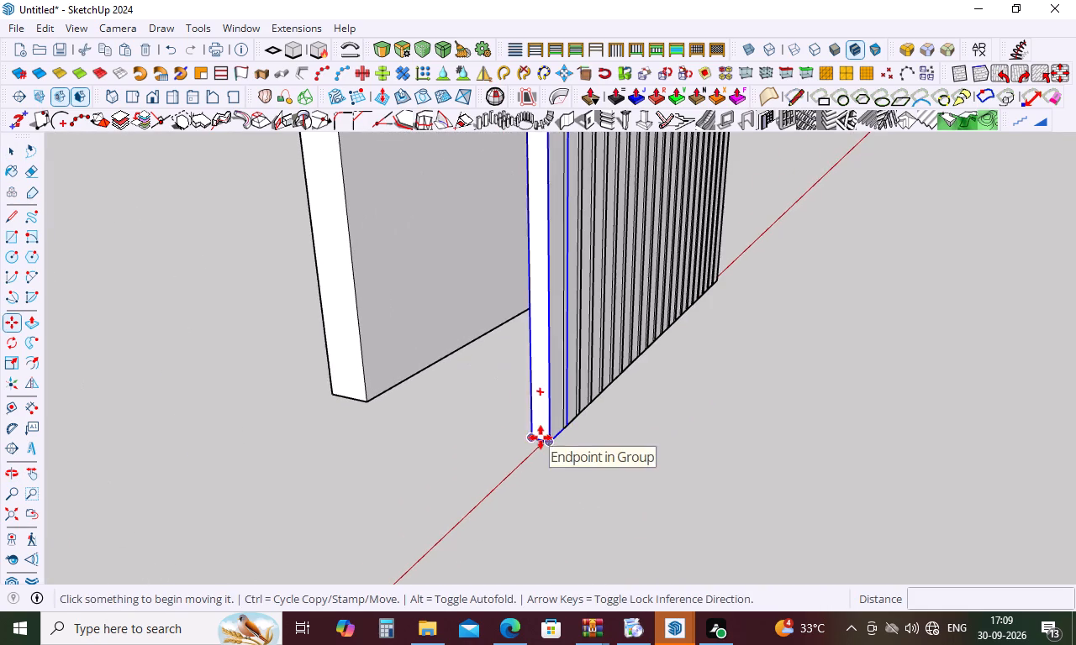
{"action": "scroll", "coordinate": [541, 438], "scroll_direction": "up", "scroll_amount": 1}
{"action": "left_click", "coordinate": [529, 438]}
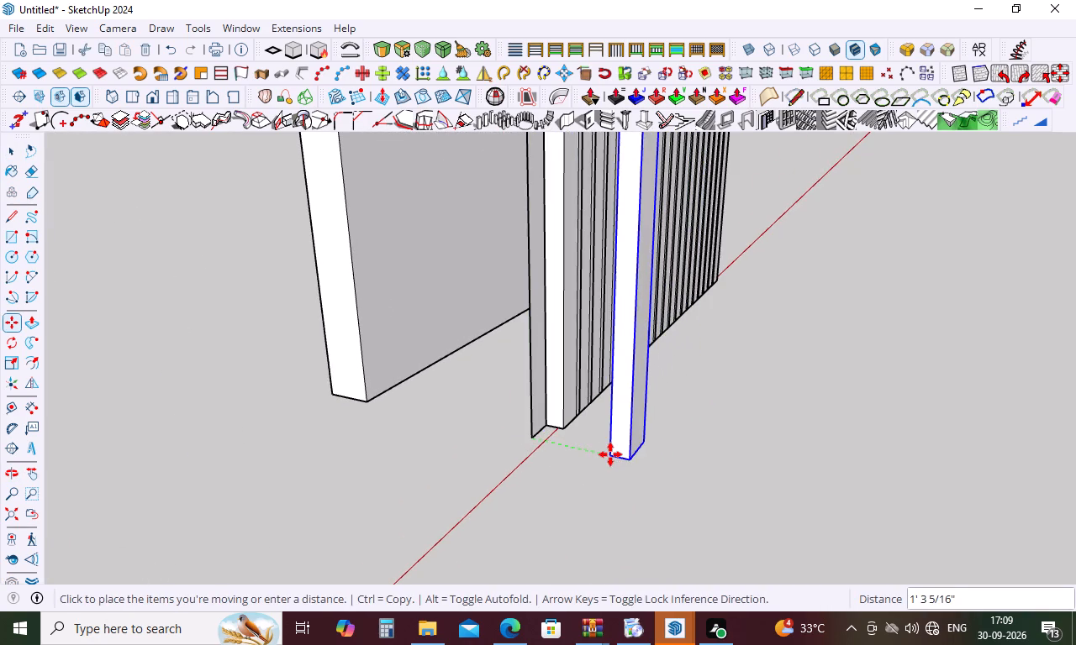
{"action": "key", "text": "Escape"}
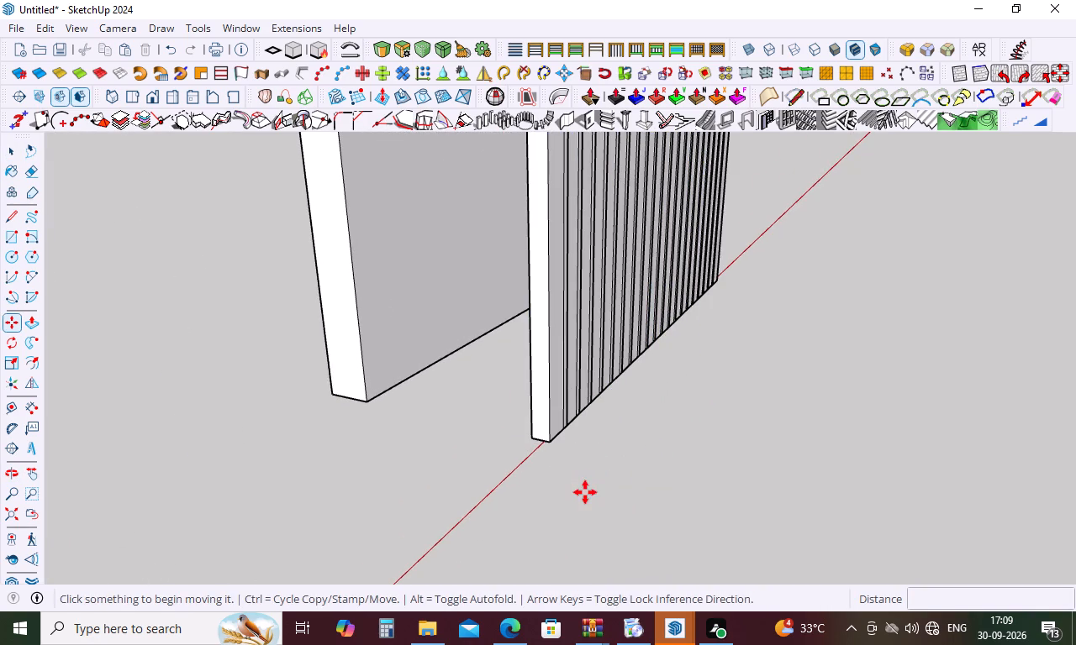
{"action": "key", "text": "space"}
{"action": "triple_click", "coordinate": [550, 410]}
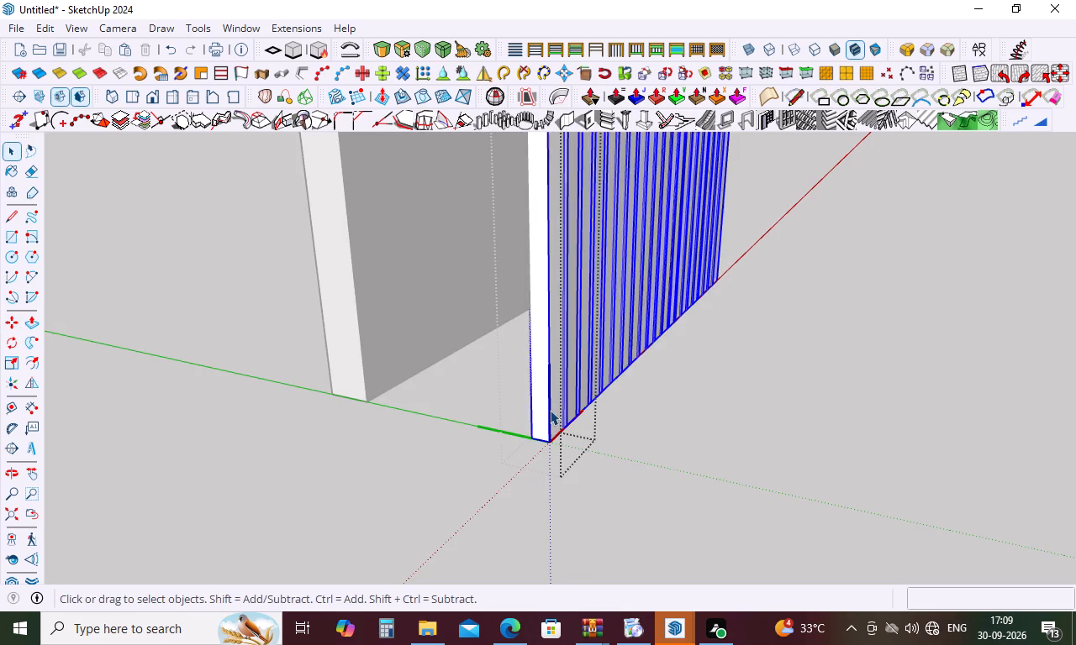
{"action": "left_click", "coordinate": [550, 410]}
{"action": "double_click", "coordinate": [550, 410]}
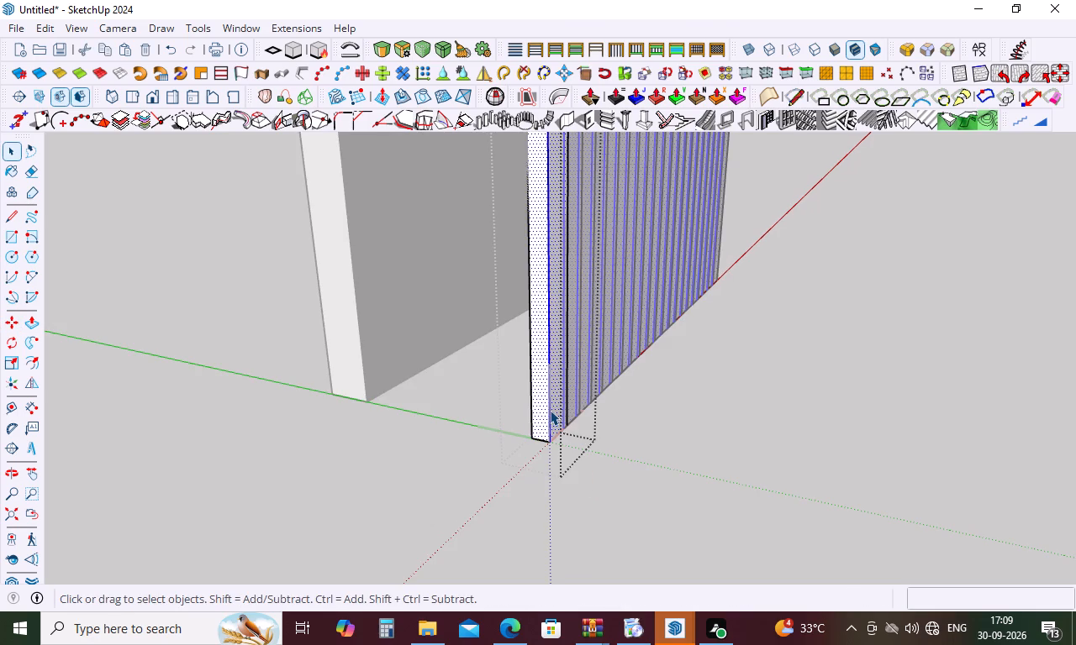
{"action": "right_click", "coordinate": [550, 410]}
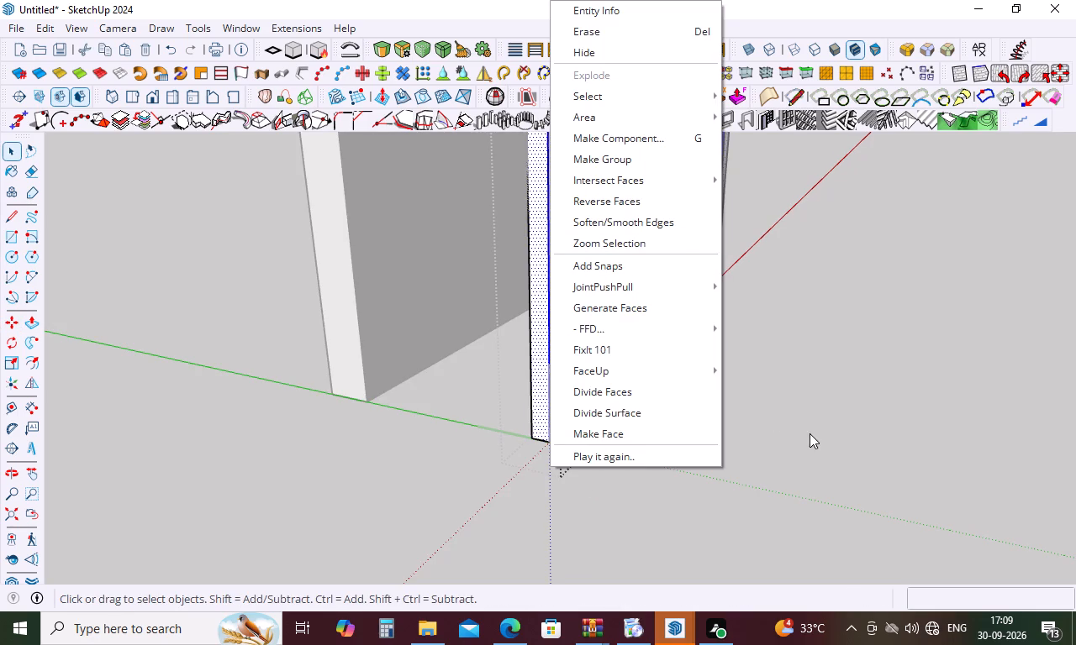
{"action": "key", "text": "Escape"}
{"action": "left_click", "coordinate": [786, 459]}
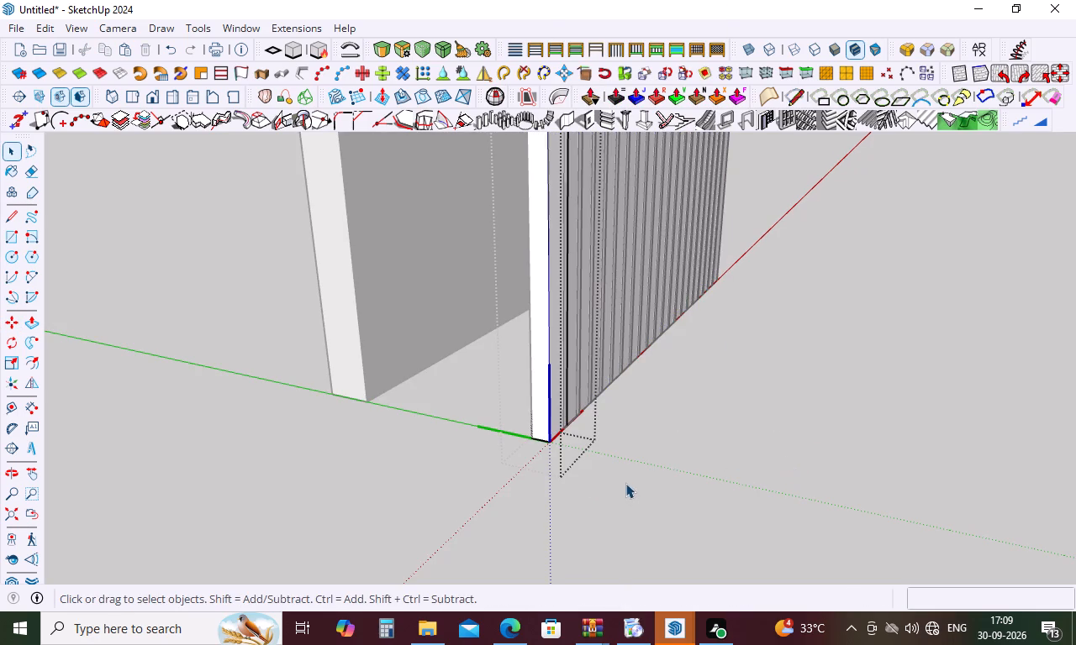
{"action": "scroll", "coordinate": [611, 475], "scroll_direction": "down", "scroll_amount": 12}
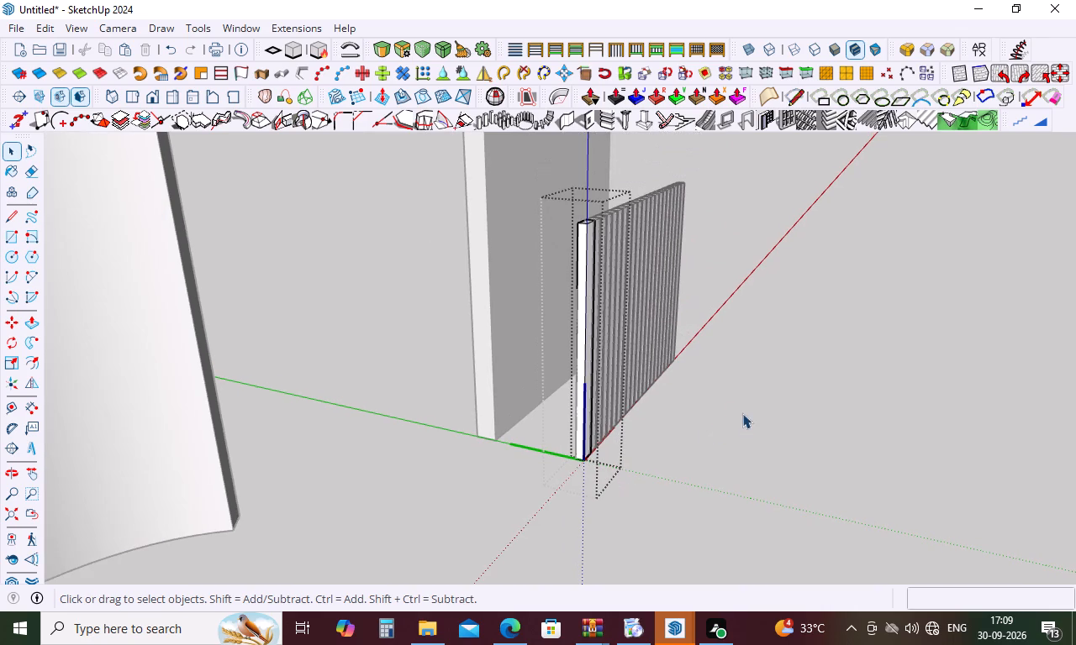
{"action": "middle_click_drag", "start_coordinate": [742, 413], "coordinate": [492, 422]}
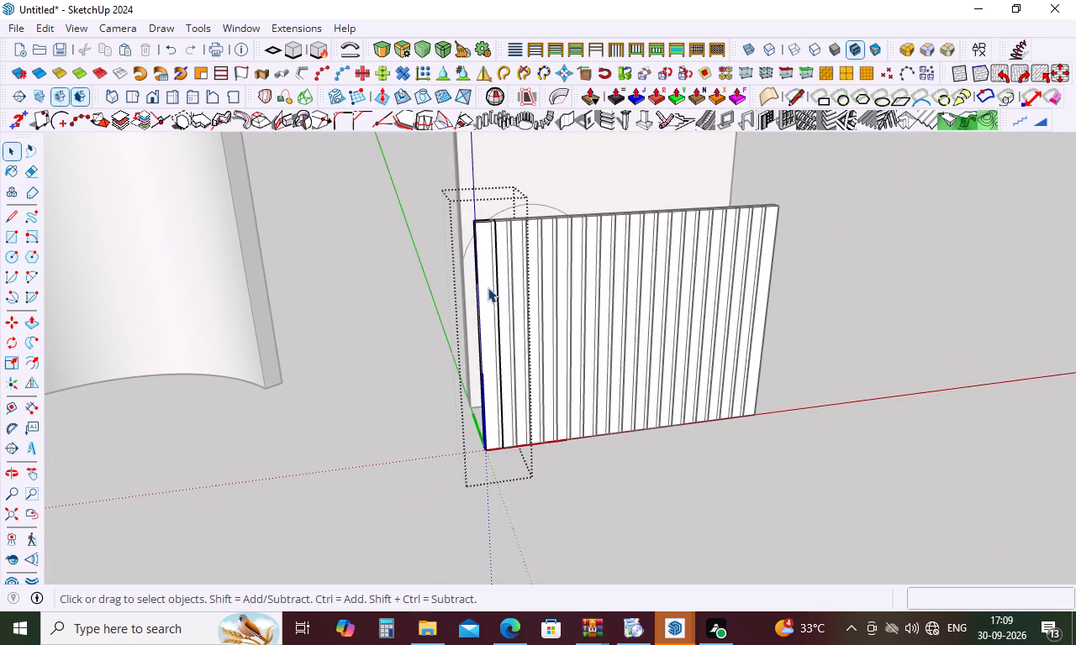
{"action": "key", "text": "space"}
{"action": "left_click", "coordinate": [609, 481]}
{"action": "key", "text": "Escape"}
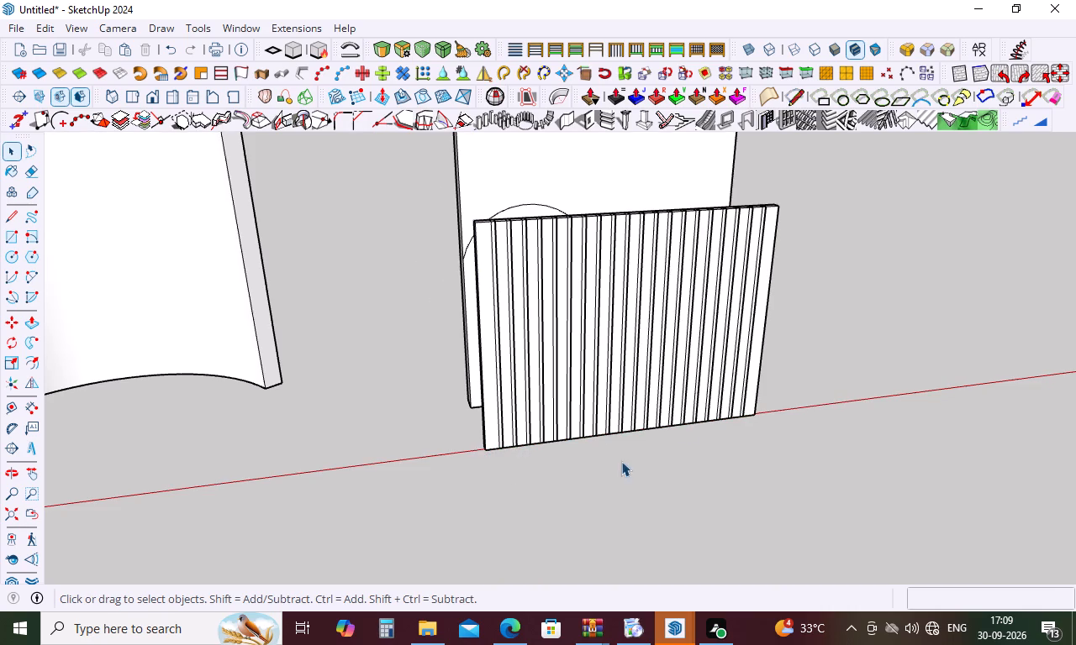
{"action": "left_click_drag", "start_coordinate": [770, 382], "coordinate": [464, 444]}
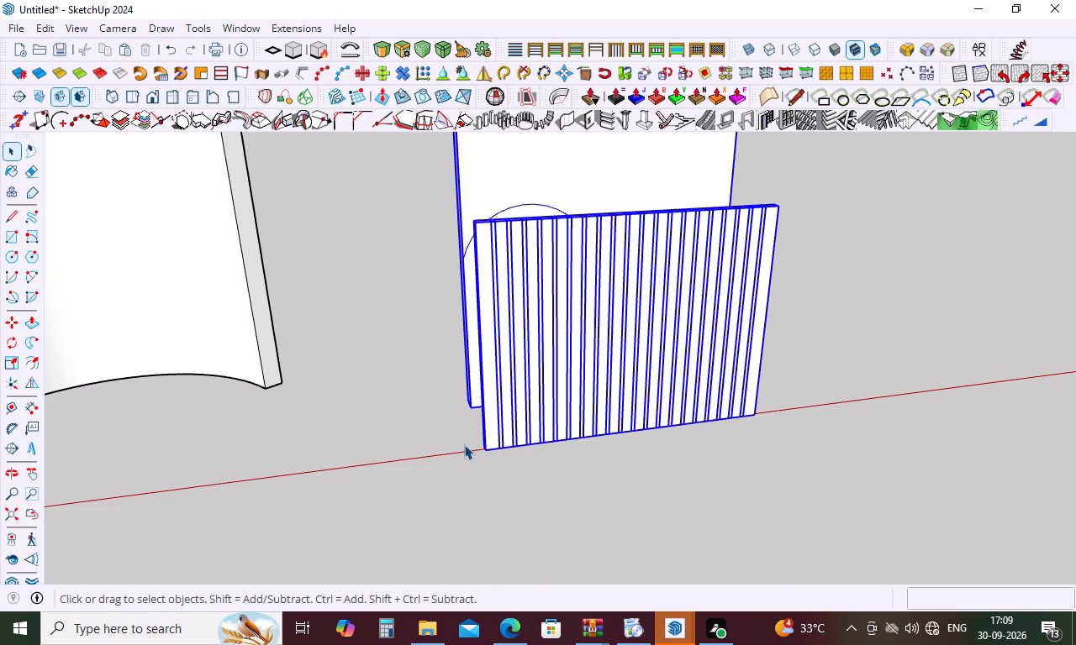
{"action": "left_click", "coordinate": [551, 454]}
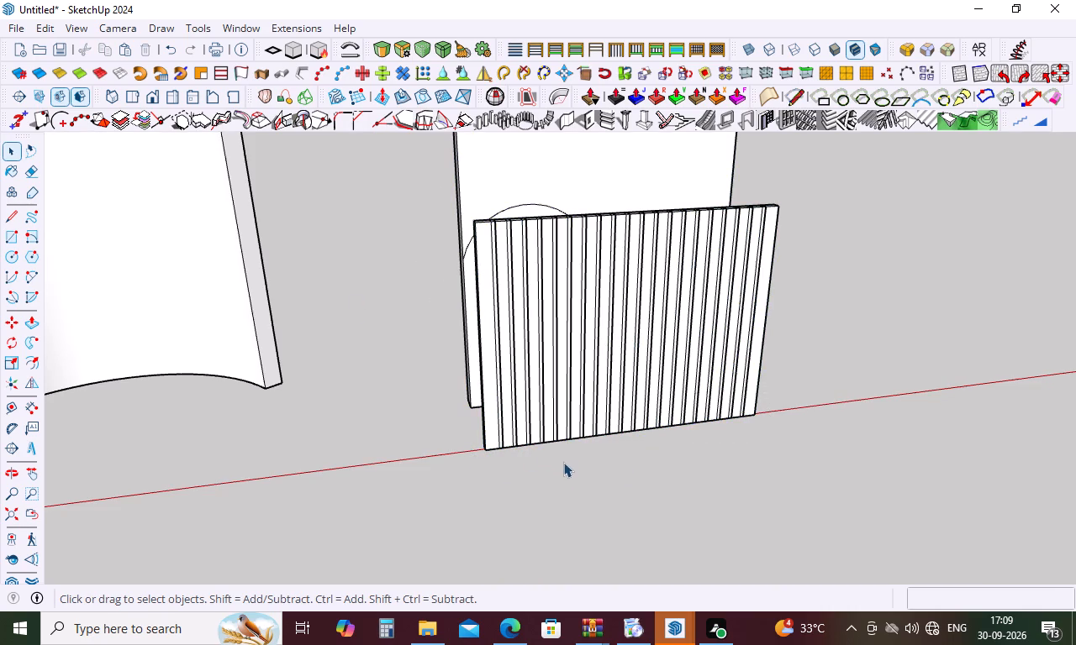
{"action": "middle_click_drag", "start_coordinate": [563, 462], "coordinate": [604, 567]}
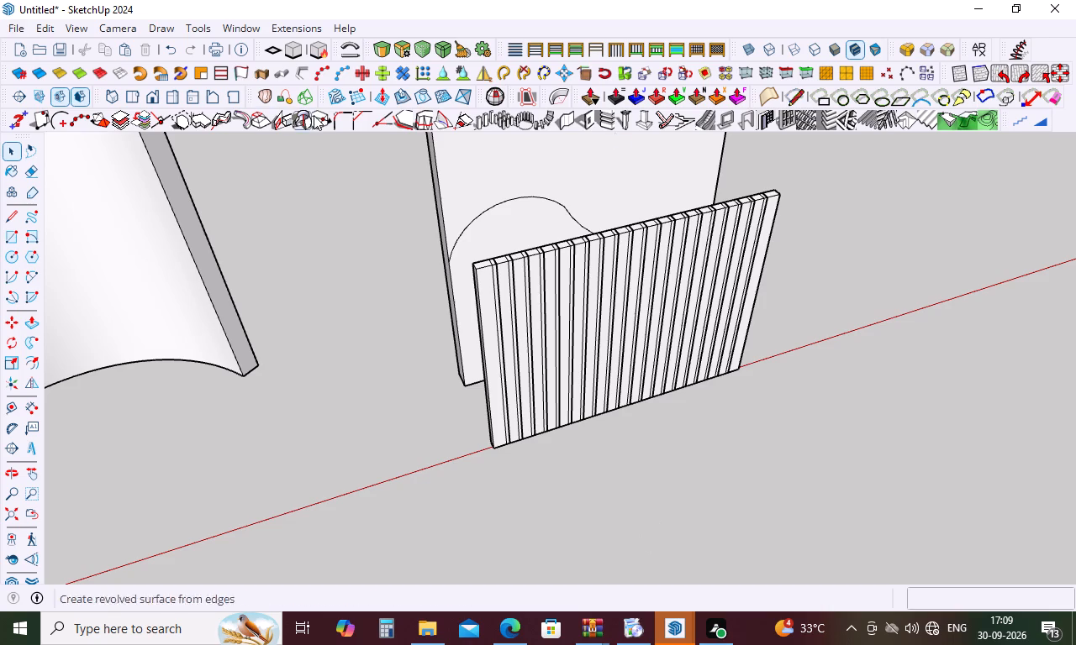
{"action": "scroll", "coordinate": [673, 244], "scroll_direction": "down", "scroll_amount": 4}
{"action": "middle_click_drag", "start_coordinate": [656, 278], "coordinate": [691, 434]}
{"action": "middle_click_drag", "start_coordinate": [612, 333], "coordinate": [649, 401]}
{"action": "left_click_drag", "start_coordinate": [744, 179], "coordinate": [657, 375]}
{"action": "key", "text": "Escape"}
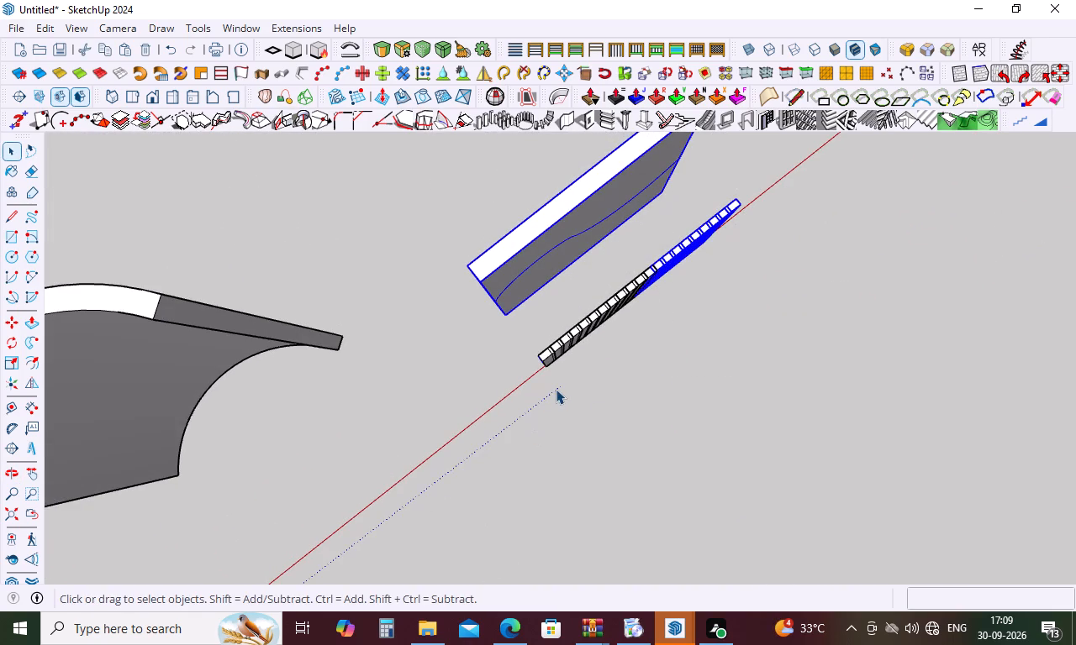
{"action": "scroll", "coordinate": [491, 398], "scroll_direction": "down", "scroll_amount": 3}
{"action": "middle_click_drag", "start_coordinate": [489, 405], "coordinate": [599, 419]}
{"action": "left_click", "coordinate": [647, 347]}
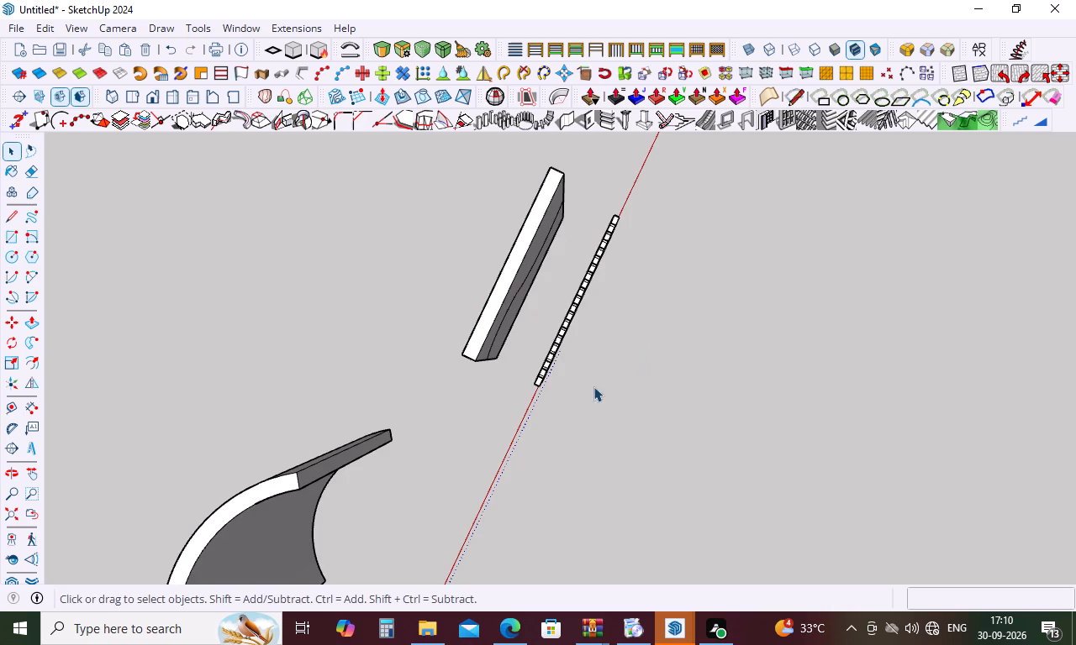
Select the whole row of vertical strips without the wavy panel behind and make it one group.
{"action": "middle_click_drag", "start_coordinate": [541, 429], "coordinate": [716, 399]}
{"action": "middle_click", "coordinate": [633, 426]}
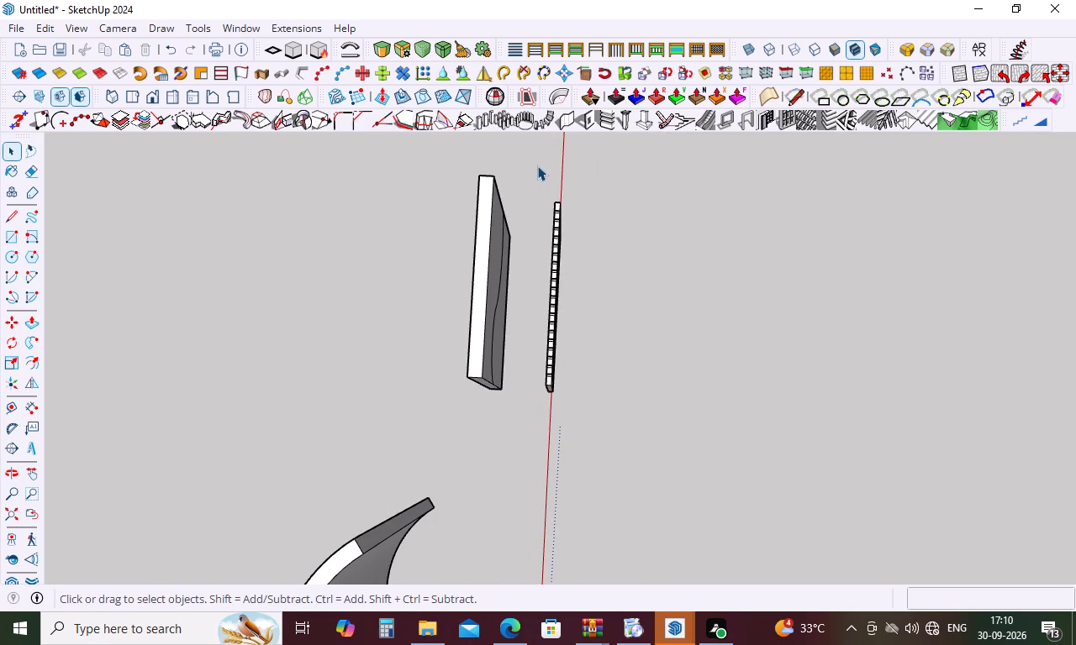
{"action": "left_click_drag", "start_coordinate": [537, 164], "coordinate": [617, 433]}
{"action": "middle_click_drag", "start_coordinate": [575, 459], "coordinate": [340, 284]}
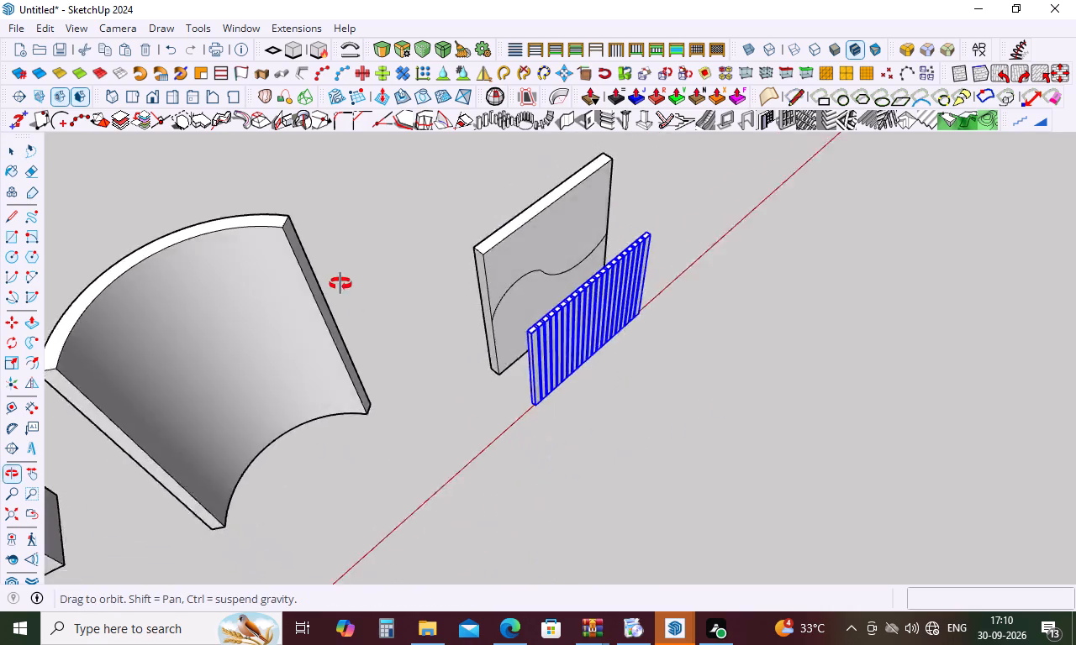
{"action": "middle_click_drag", "start_coordinate": [340, 284], "coordinate": [323, 253]}
{"action": "right_click", "coordinate": [576, 318]}
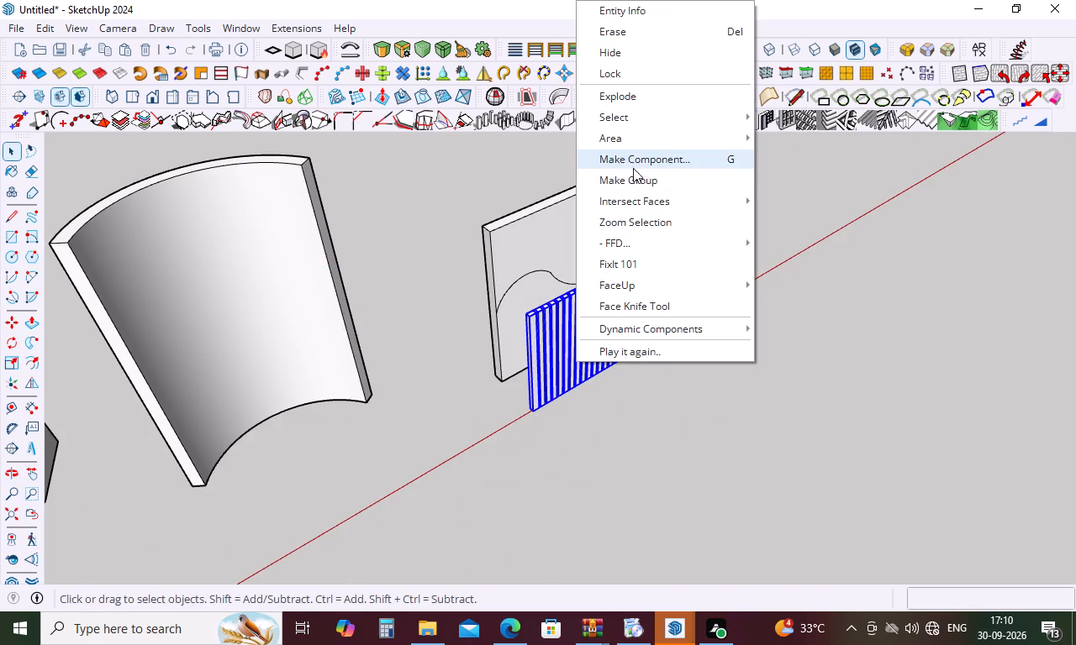
{"action": "left_click", "coordinate": [641, 182]}
Trim the grouped strips to the outline of the panel's wavy-topped face with the trim-to-face tool.
{"action": "scroll", "coordinate": [577, 331], "scroll_direction": "up", "scroll_amount": 8}
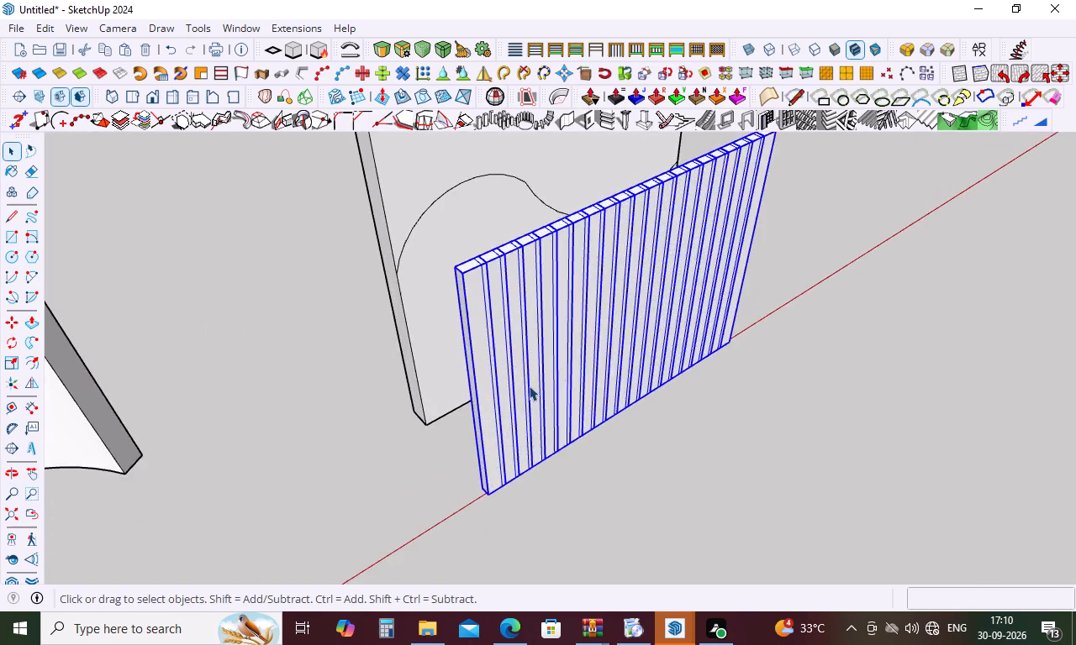
{"action": "middle_click_drag", "start_coordinate": [528, 386], "coordinate": [593, 322]}
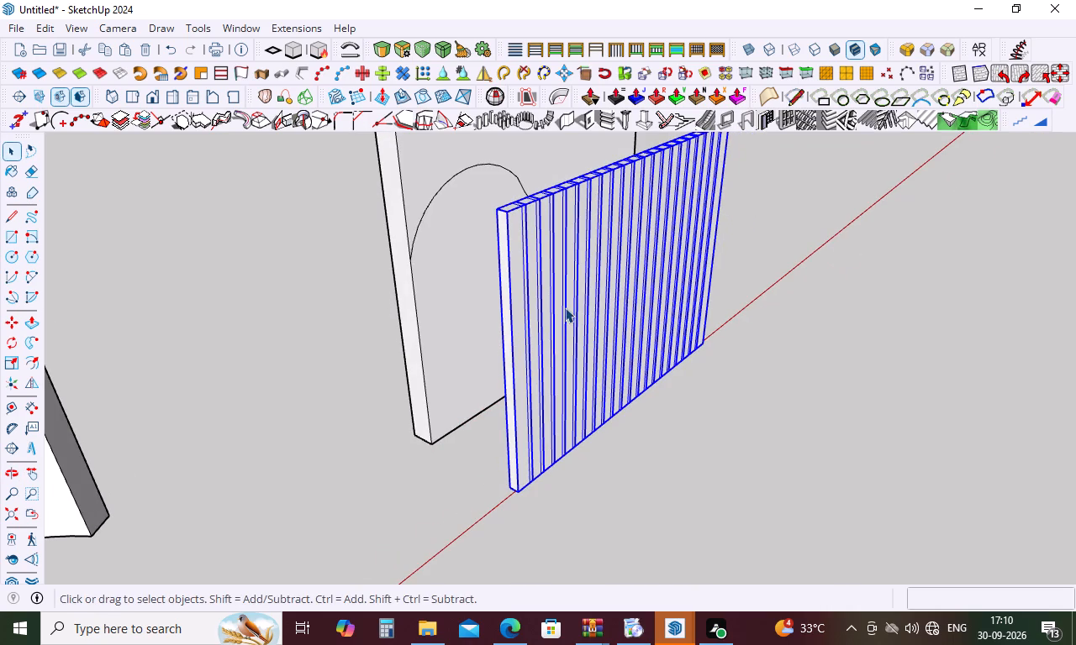
{"action": "middle_click_drag", "start_coordinate": [433, 344], "coordinate": [436, 348]}
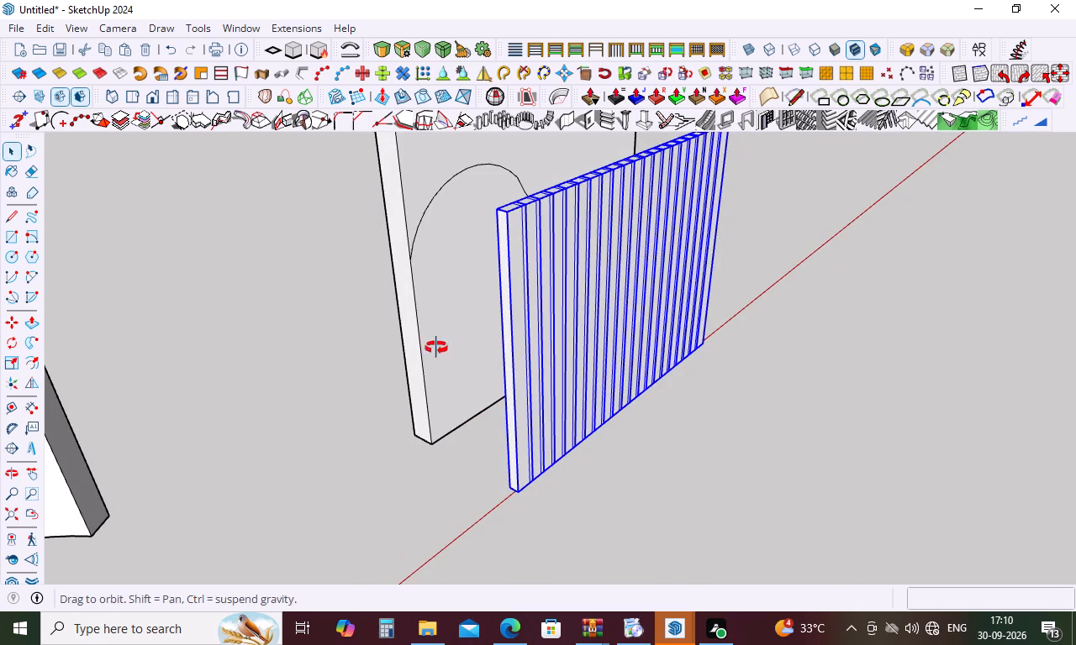
{"action": "middle_click_drag", "start_coordinate": [436, 348], "coordinate": [544, 366]}
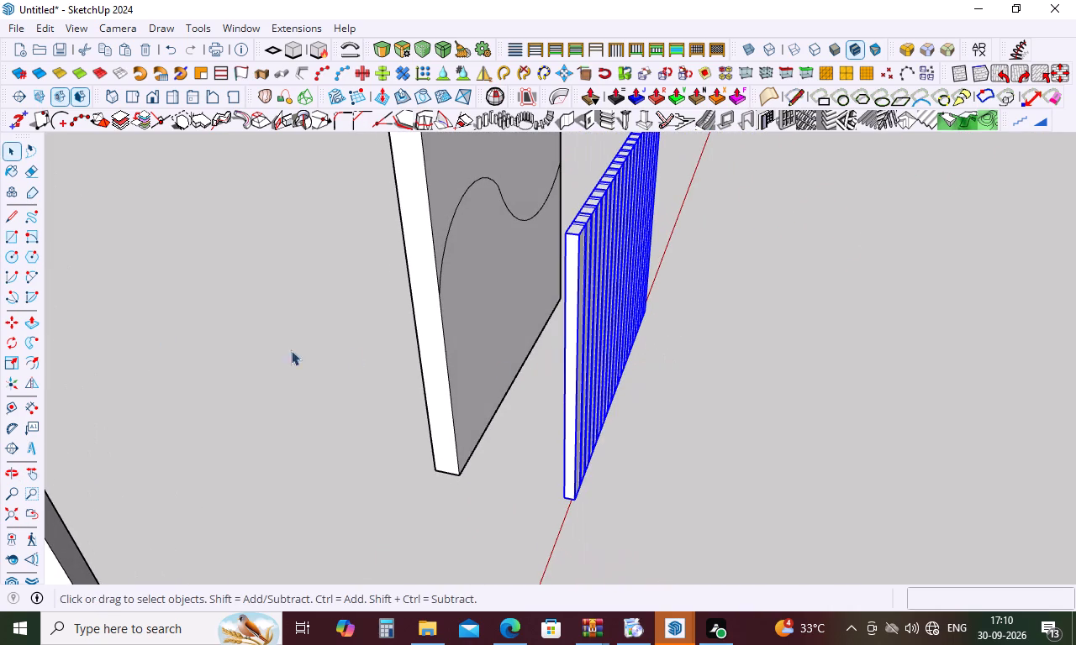
{"action": "middle_click_drag", "start_coordinate": [407, 332], "coordinate": [369, 265]}
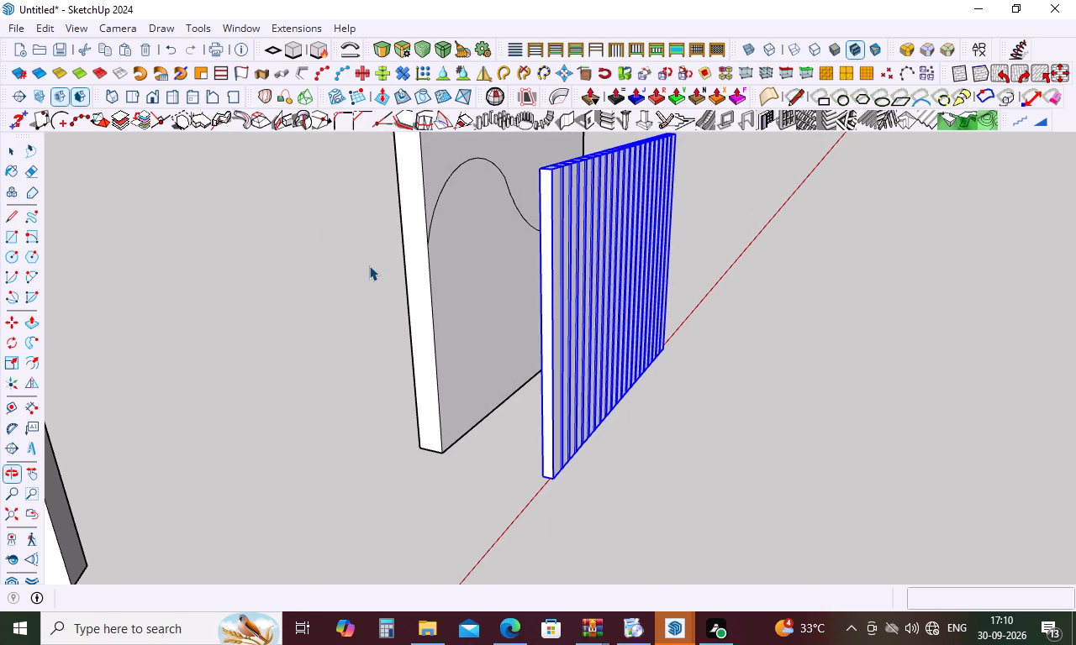
{"action": "left_click_drag", "start_coordinate": [523, 96], "coordinate": [451, 218]}
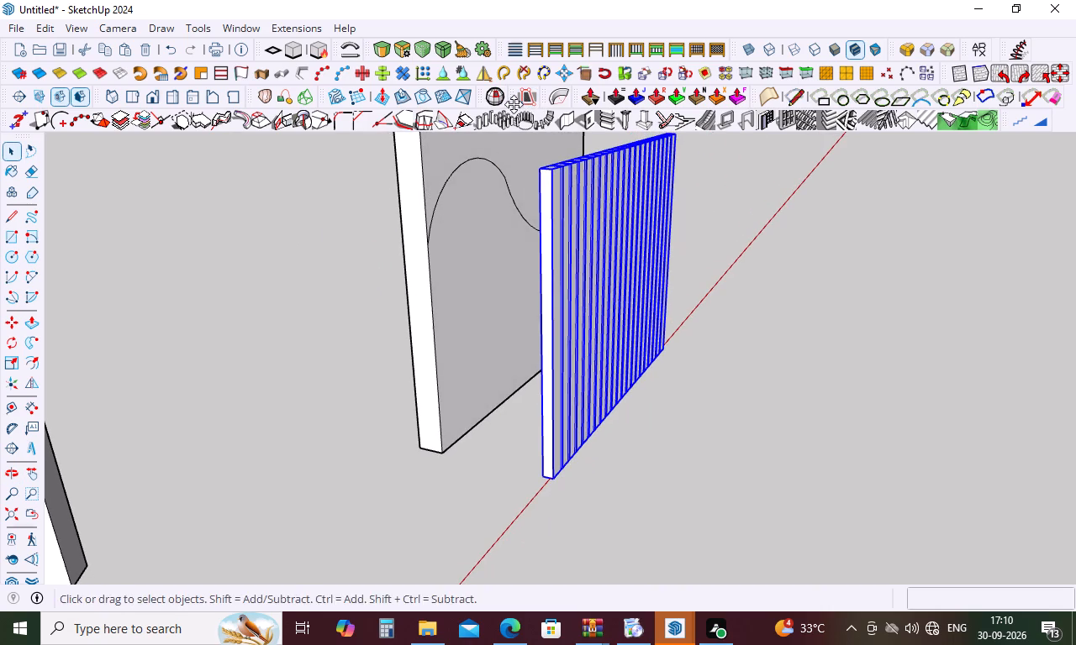
{"action": "left_click_drag", "start_coordinate": [513, 99], "coordinate": [340, 268]}
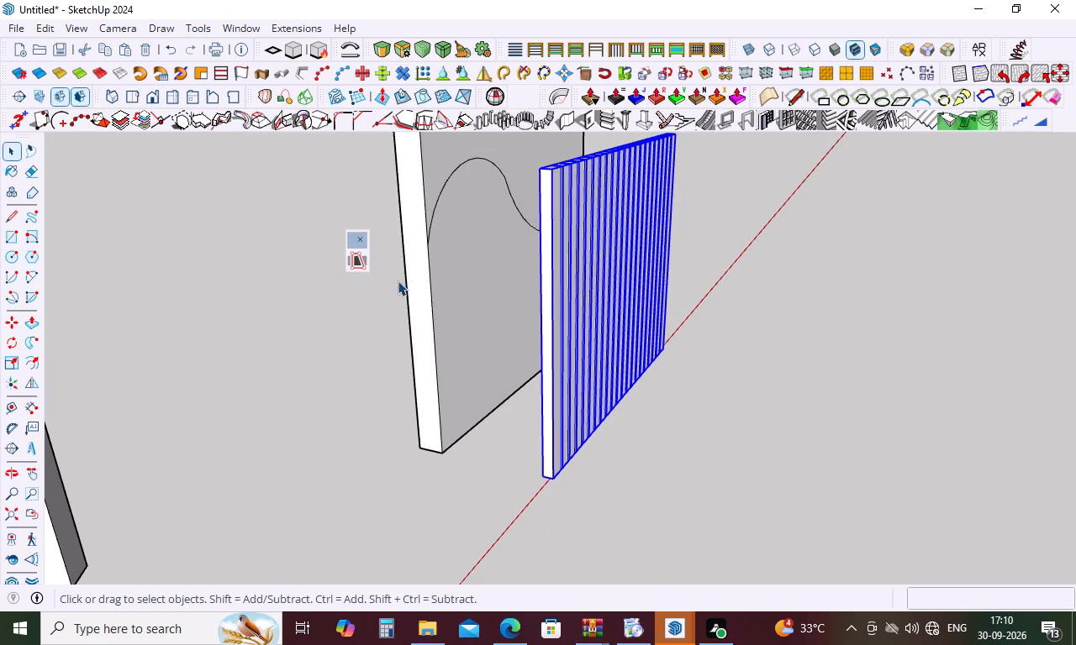
{"action": "left_click", "coordinate": [355, 266]}
{"action": "left_click", "coordinate": [462, 269]}
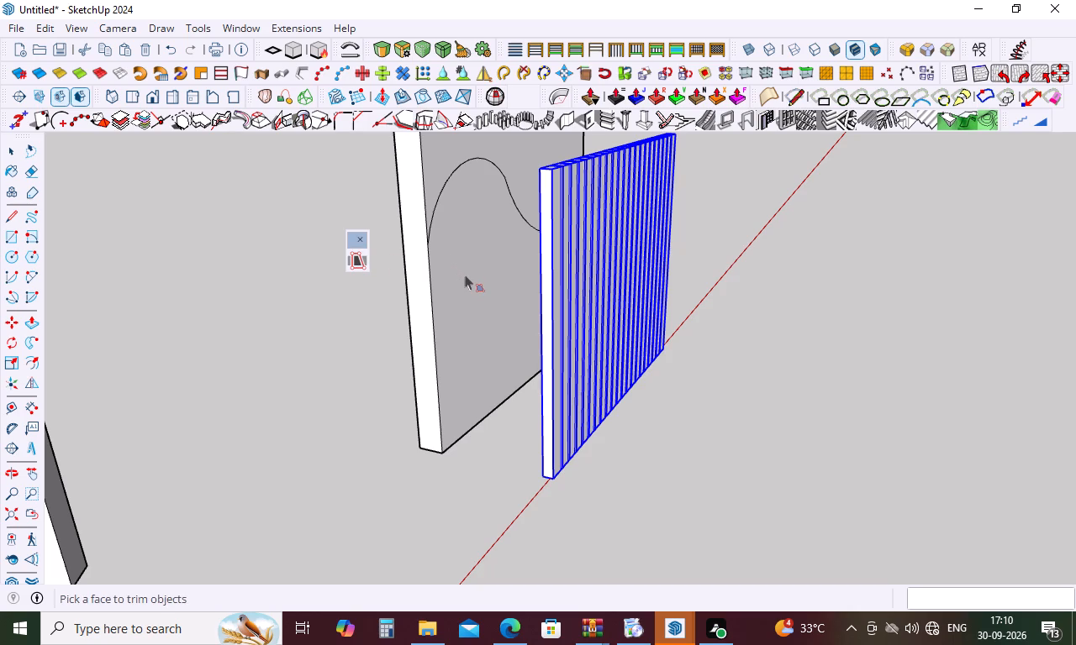
{"action": "double_click", "coordinate": [462, 269]}
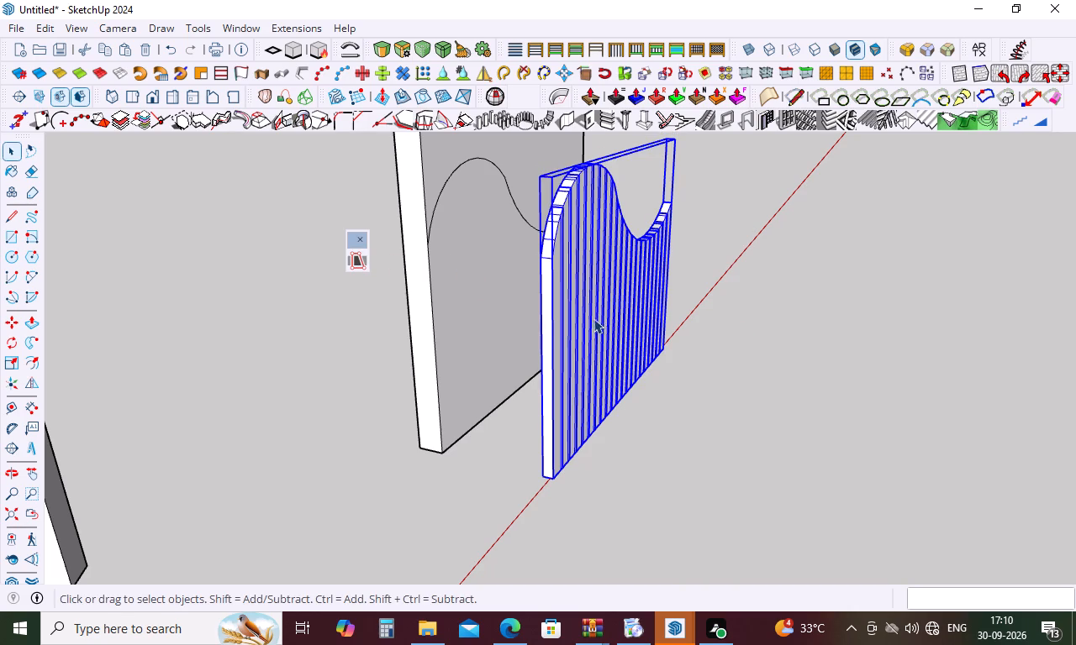
Move the trimmed strip group from its bottom corner onto the panel's bottom corner, against the wavy face.
{"action": "key", "text": "m"}
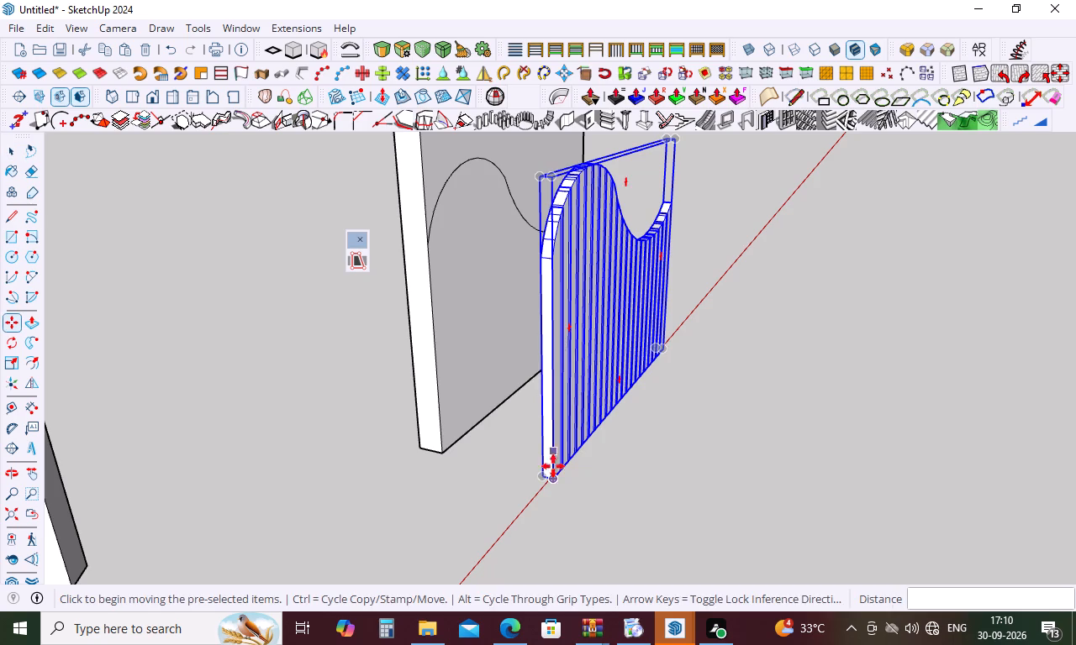
{"action": "left_click", "coordinate": [545, 478]}
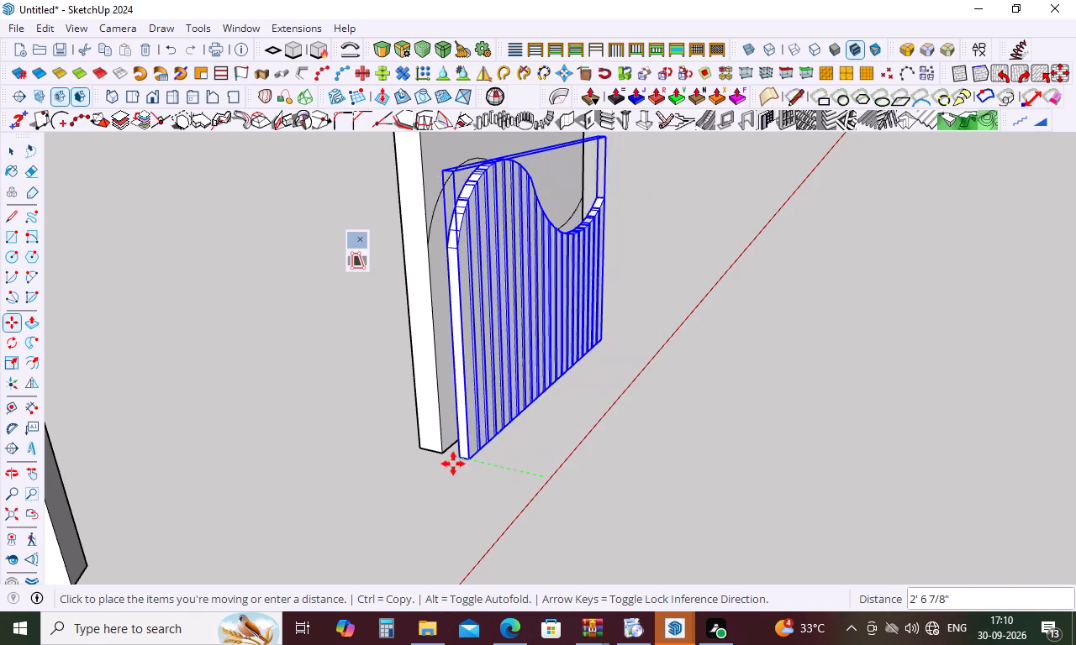
{"action": "left_click", "coordinate": [440, 458]}
{"action": "middle_click_drag", "start_coordinate": [790, 341], "coordinate": [540, 338]}
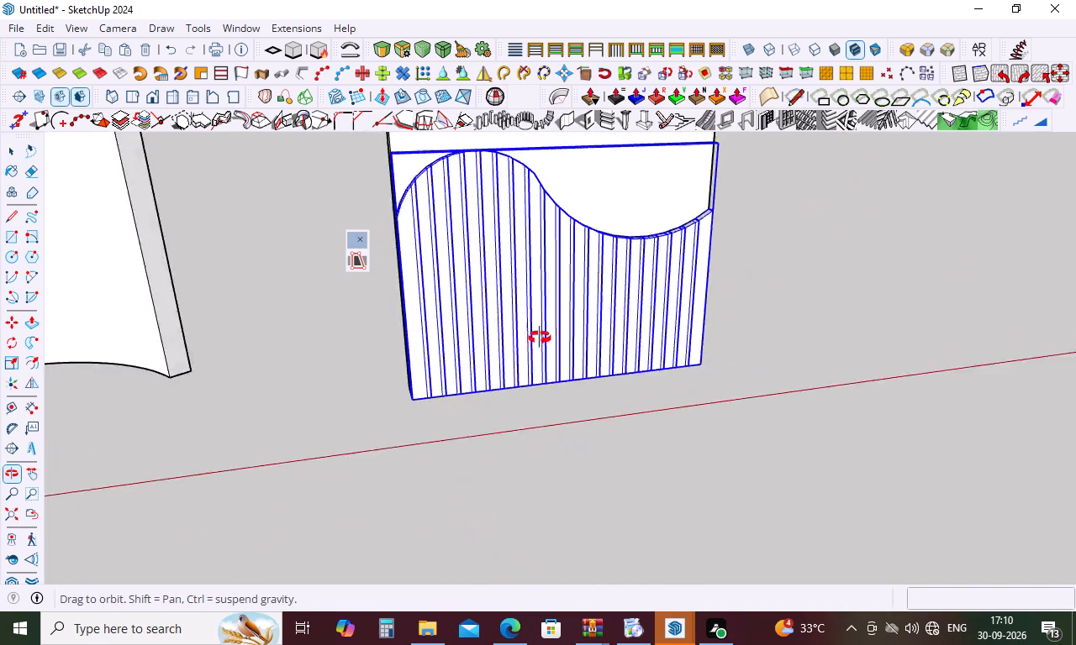
{"action": "middle_click_drag", "start_coordinate": [540, 338], "coordinate": [529, 268]}
{"action": "key", "text": "space"}
{"action": "left_click", "coordinate": [848, 367]}
Return the floating trim toolbar to its original place among the docked tools.
{"action": "middle_click_drag", "start_coordinate": [728, 307], "coordinate": [725, 309]}
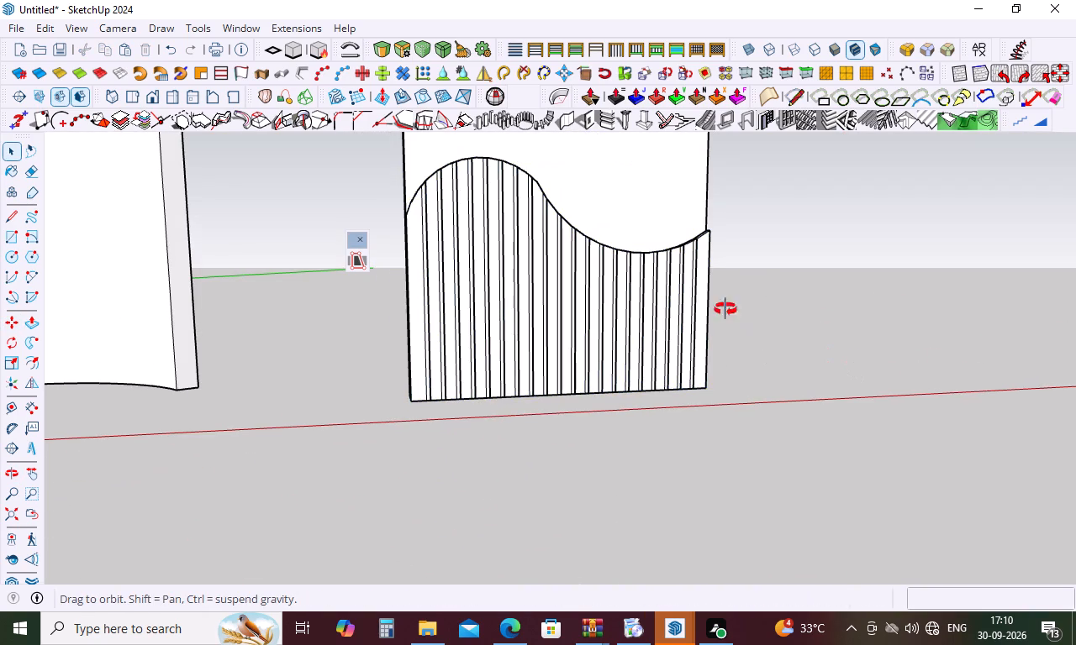
{"action": "middle_click_drag", "start_coordinate": [725, 309], "coordinate": [273, 377]}
{"action": "middle_click", "coordinate": [273, 377]}
{"action": "middle_click_drag", "start_coordinate": [275, 384], "coordinate": [654, 265]}
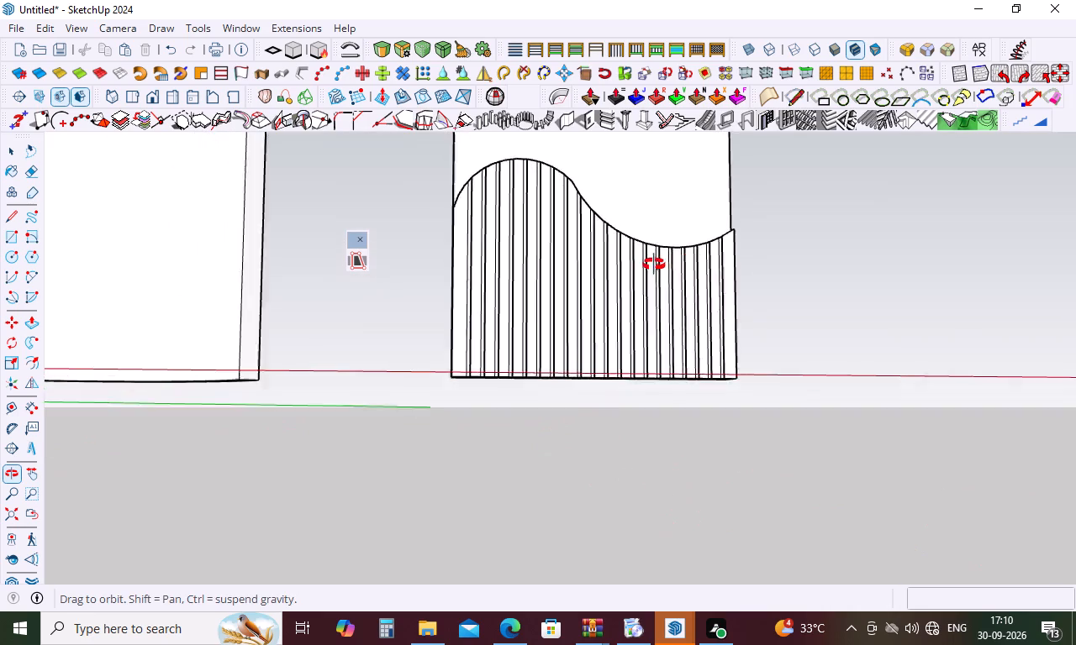
{"action": "middle_click_drag", "start_coordinate": [654, 265], "coordinate": [607, 271]}
{"action": "left_click_drag", "start_coordinate": [351, 243], "coordinate": [521, 87]}
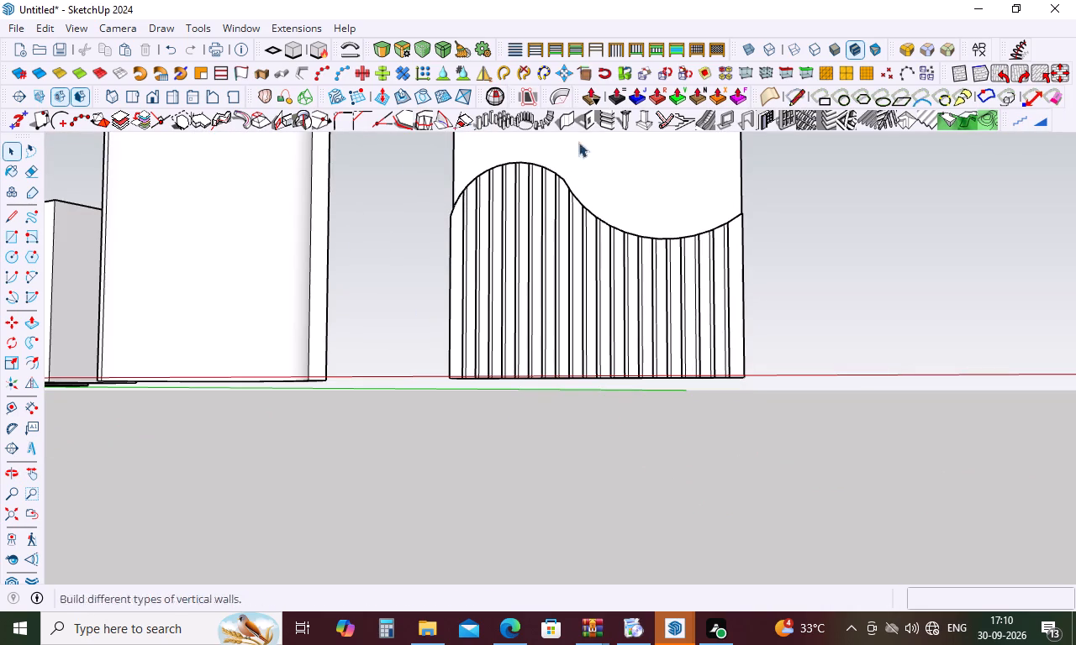
Draw an upright rectangle about 10' 4" square along the red axis, beside the wavy strip panel.
{"action": "middle_click_drag", "start_coordinate": [715, 297], "coordinate": [741, 433]}
{"action": "scroll", "coordinate": [777, 374], "scroll_direction": "down", "scroll_amount": 8}
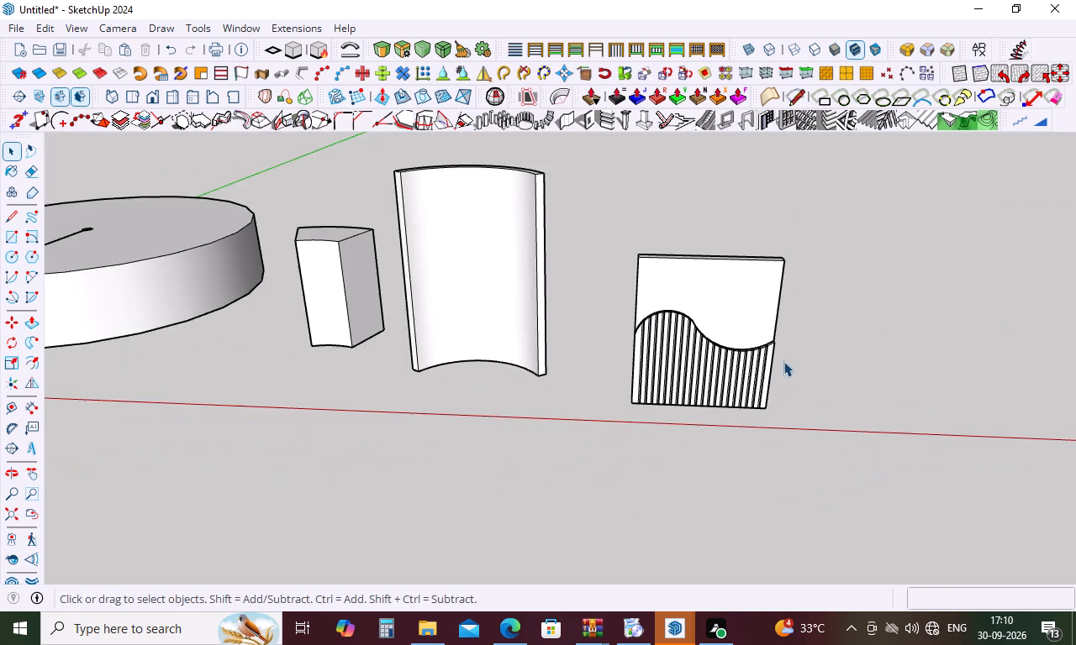
{"action": "middle_click_drag", "start_coordinate": [809, 347], "coordinate": [792, 263]}
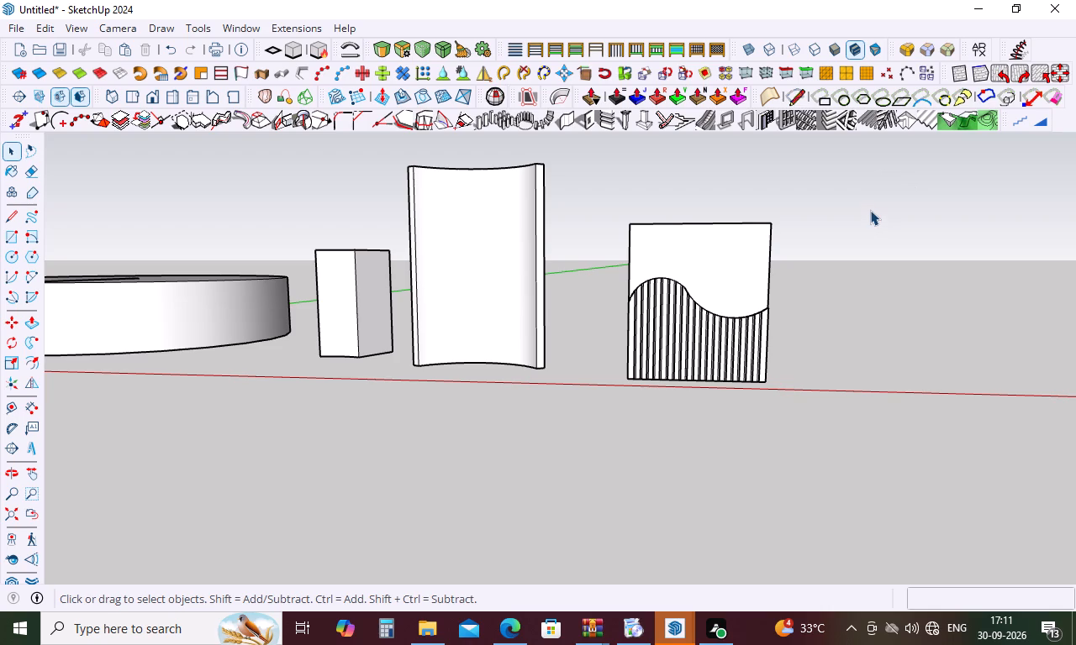
{"action": "key", "text": "r"}
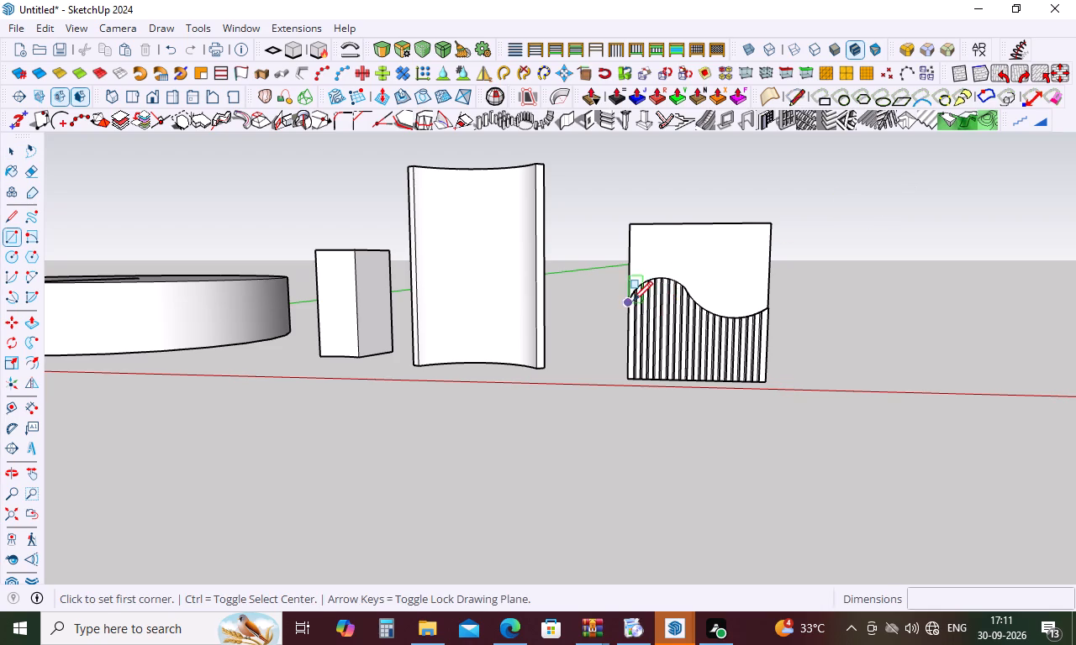
{"action": "scroll", "coordinate": [633, 301], "scroll_direction": "down", "scroll_amount": 10}
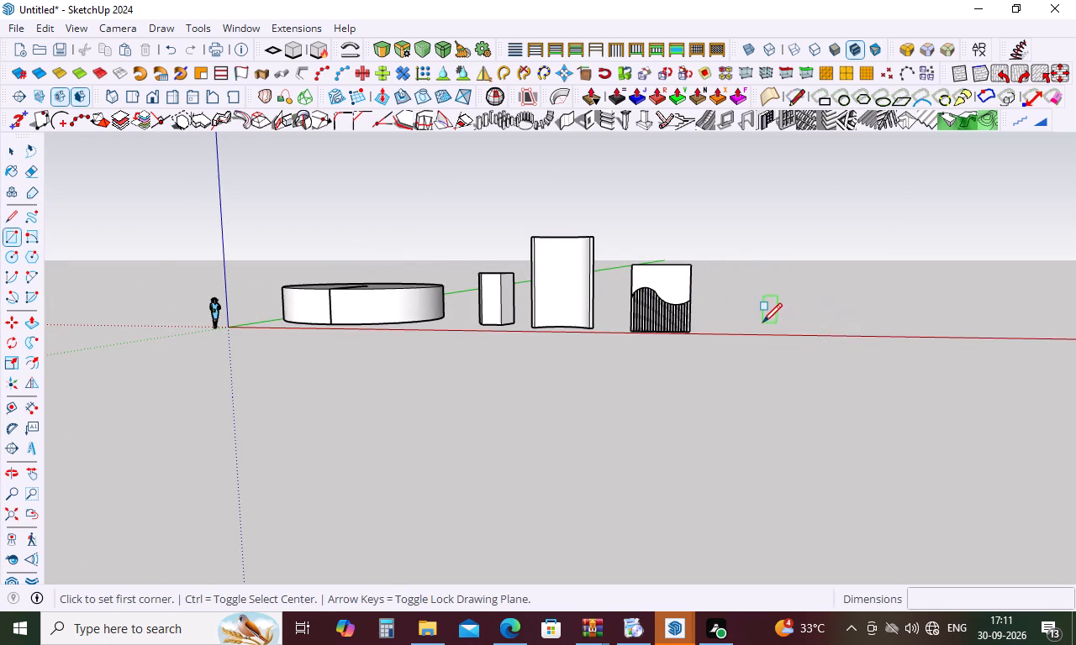
{"action": "left_click", "coordinate": [719, 327]}
{"action": "left_click", "coordinate": [783, 327]}
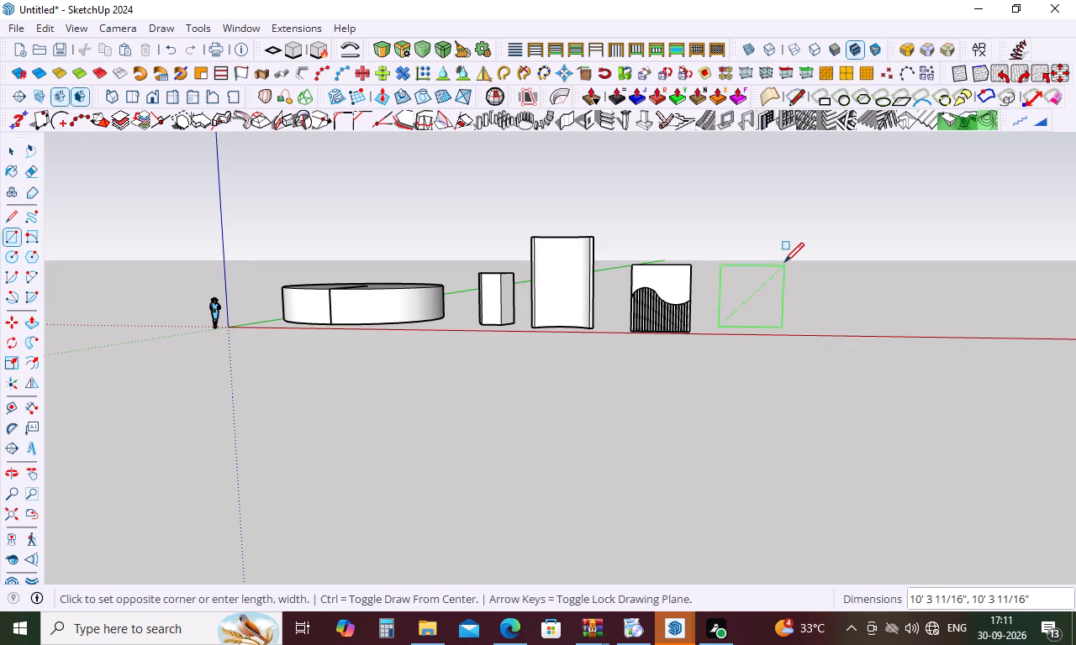
{"action": "left_click", "coordinate": [784, 256]}
{"action": "key", "text": "space"}
Push/pull the new square face forward about 2' 6" into a thick slab.
{"action": "middle_click_drag", "start_coordinate": [801, 322], "coordinate": [824, 446]}
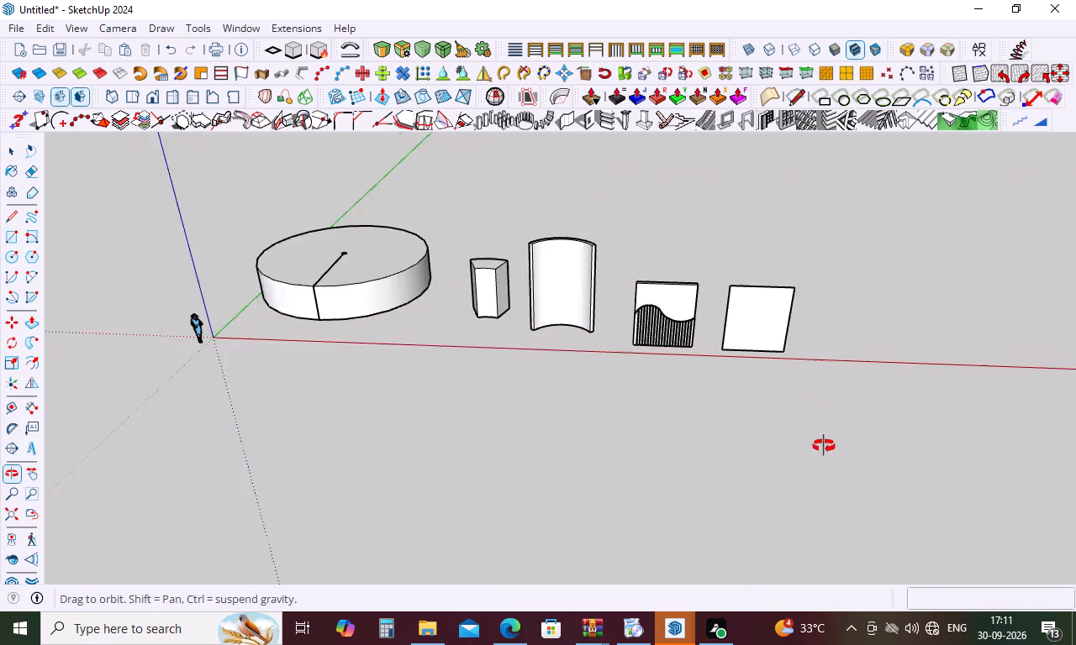
{"action": "middle_click_drag", "start_coordinate": [824, 446], "coordinate": [836, 474]}
{"action": "scroll", "coordinate": [792, 352], "scroll_direction": "up", "scroll_amount": 10}
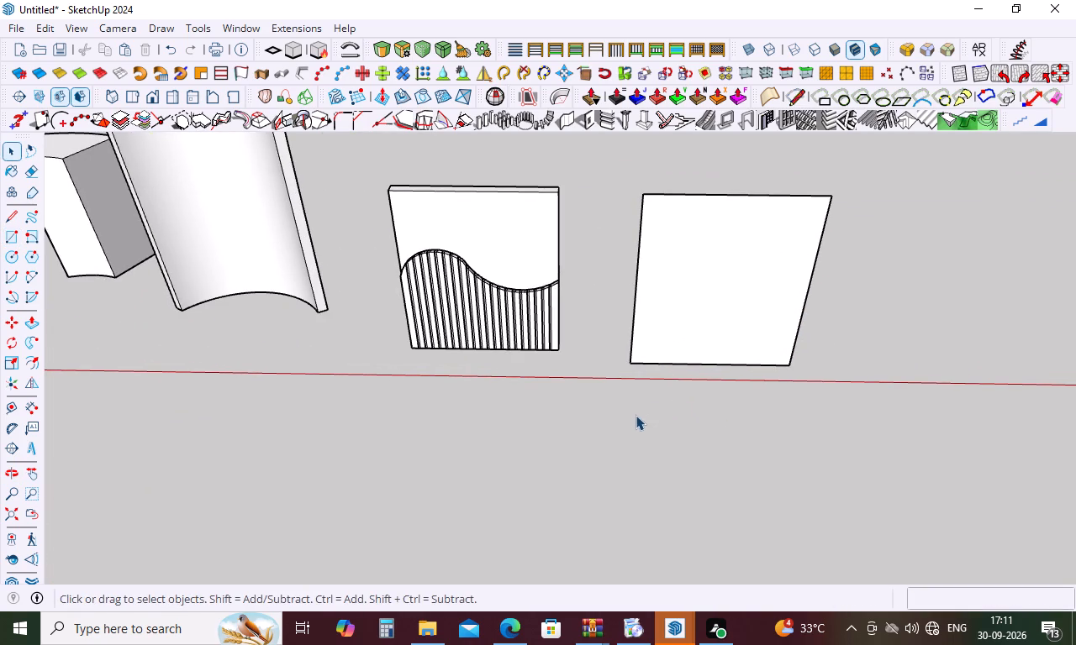
{"action": "key", "text": "p"}
{"action": "left_click", "coordinate": [679, 342]}
{"action": "left_click", "coordinate": [688, 365]}
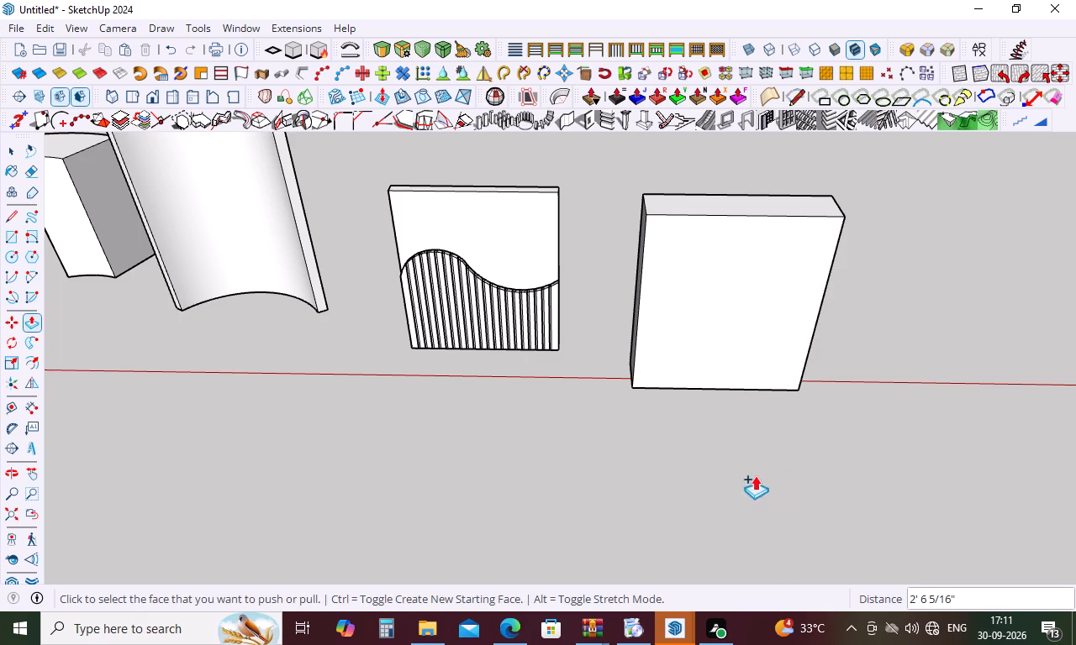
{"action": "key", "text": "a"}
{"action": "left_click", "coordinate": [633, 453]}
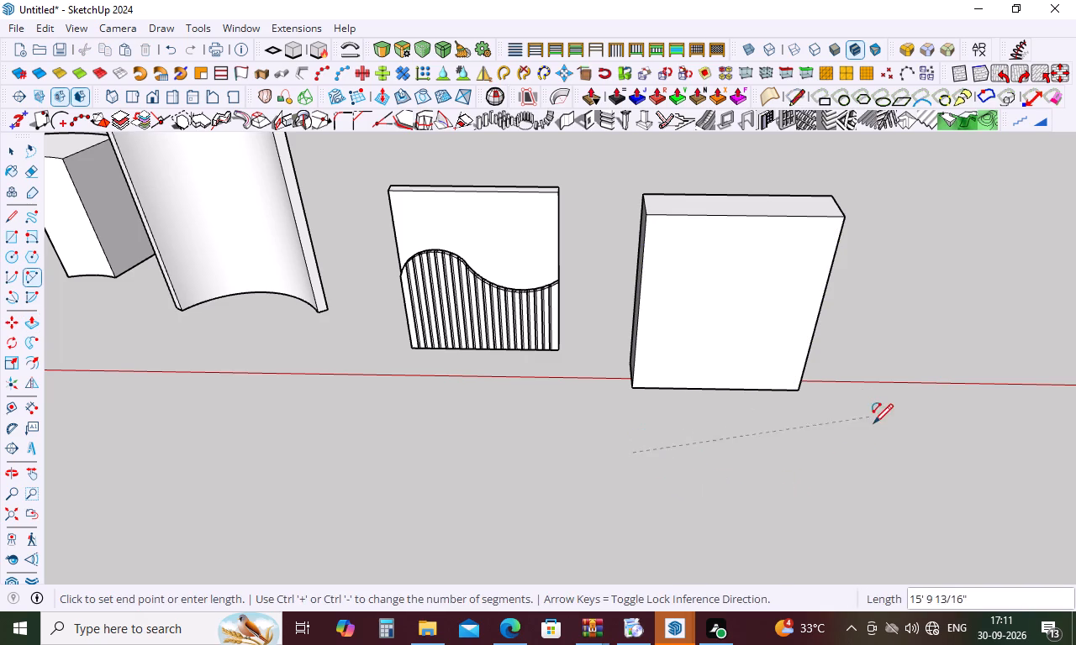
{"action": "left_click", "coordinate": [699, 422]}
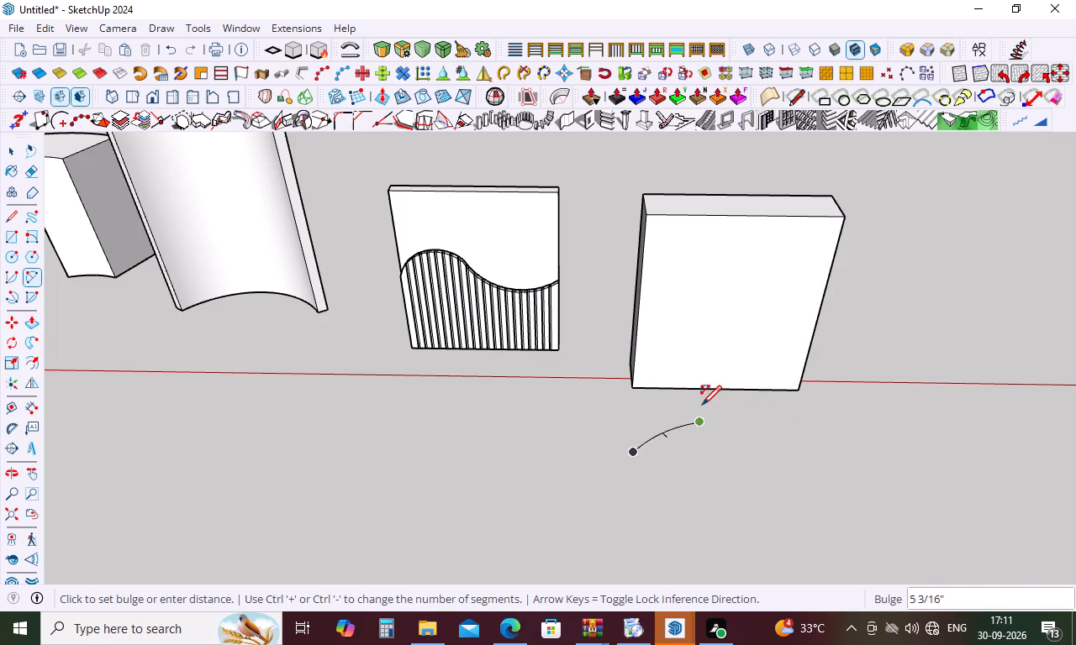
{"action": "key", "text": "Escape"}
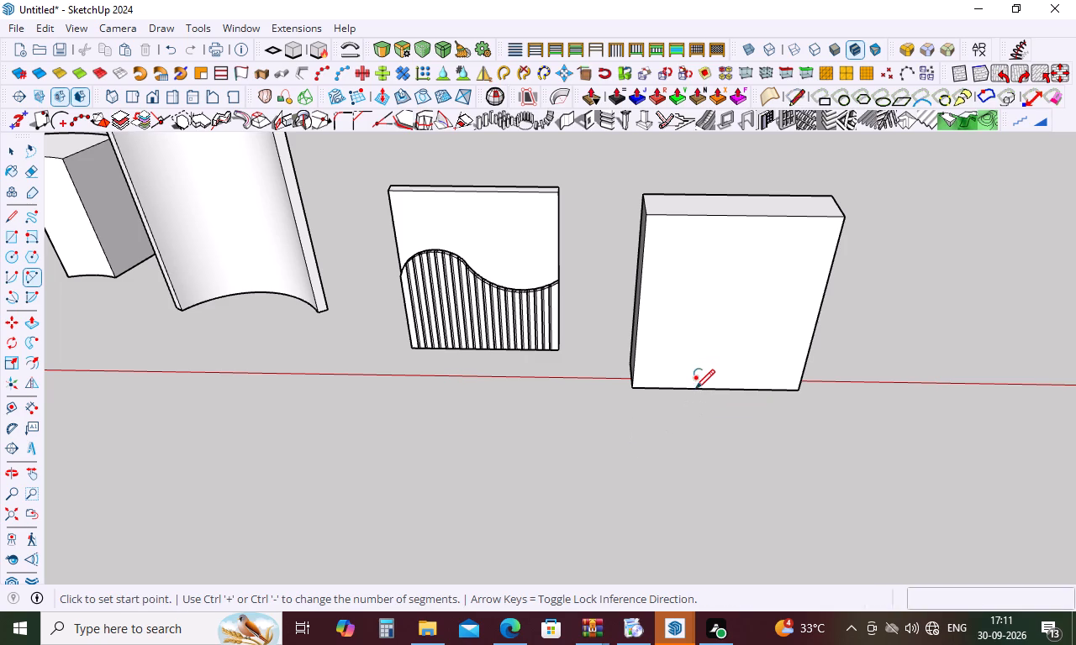
Draw a two-point arc in front of the slab, parallel to its base, about 10' 5" long with a bulge of about 2' 7".
{"action": "key", "text": "a"}
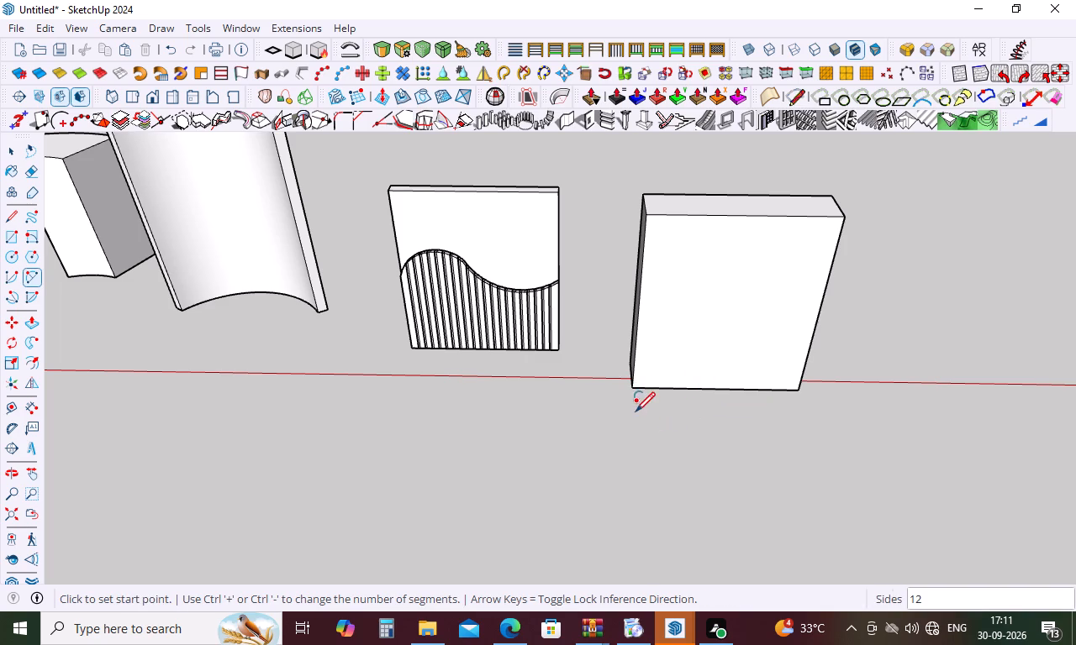
{"action": "left_click", "coordinate": [635, 440]}
{"action": "left_click", "coordinate": [806, 442]}
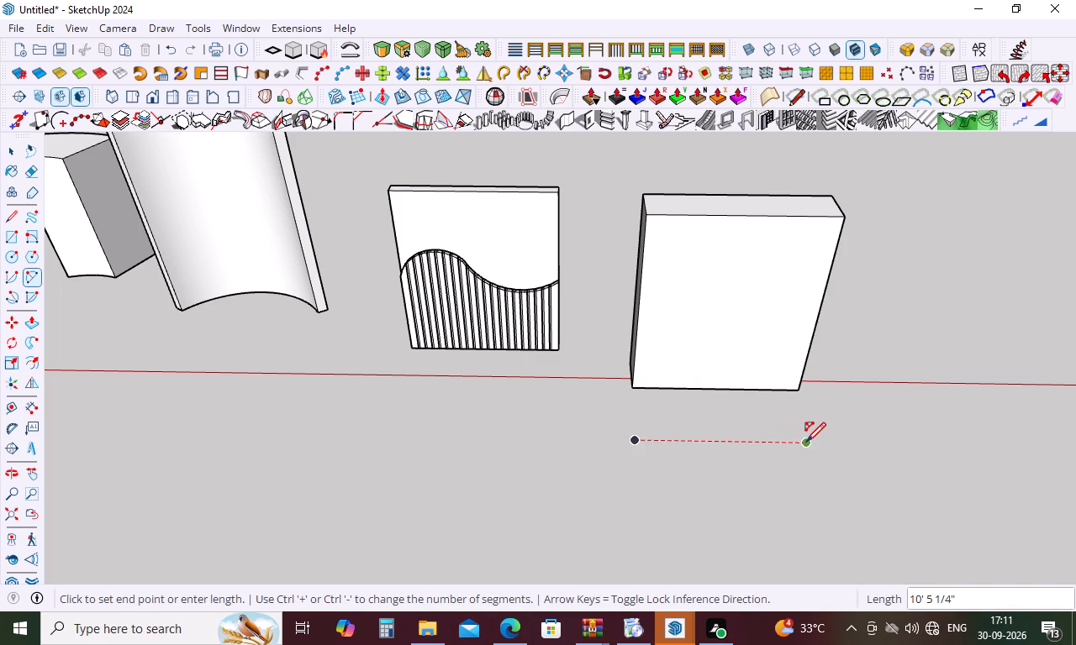
{"action": "left_click", "coordinate": [801, 414]}
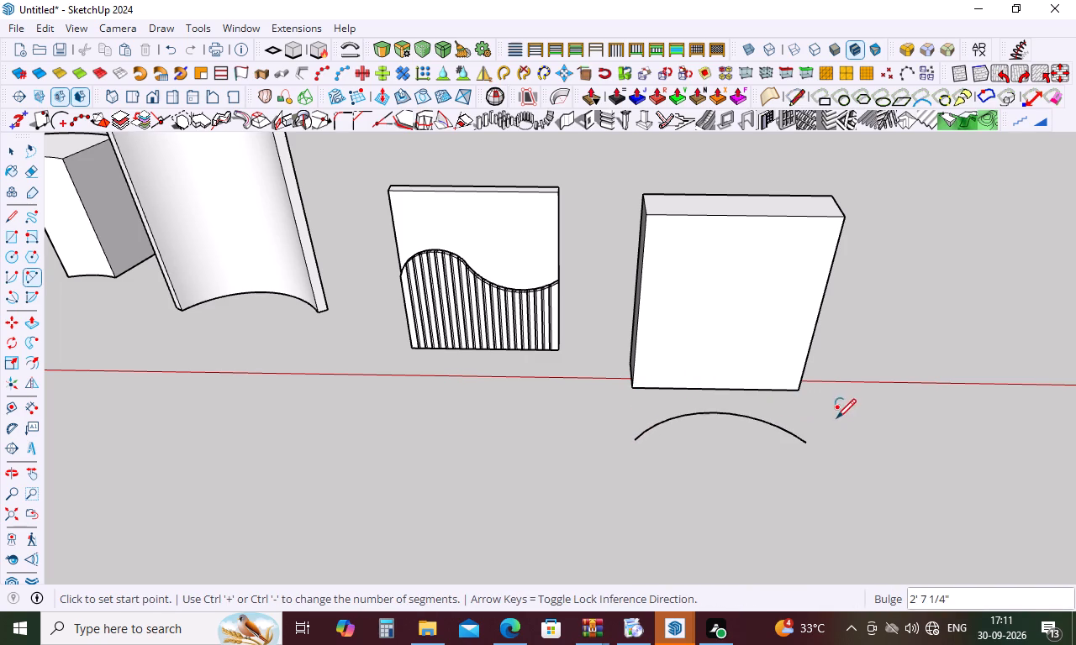
{"action": "key", "text": "space"}
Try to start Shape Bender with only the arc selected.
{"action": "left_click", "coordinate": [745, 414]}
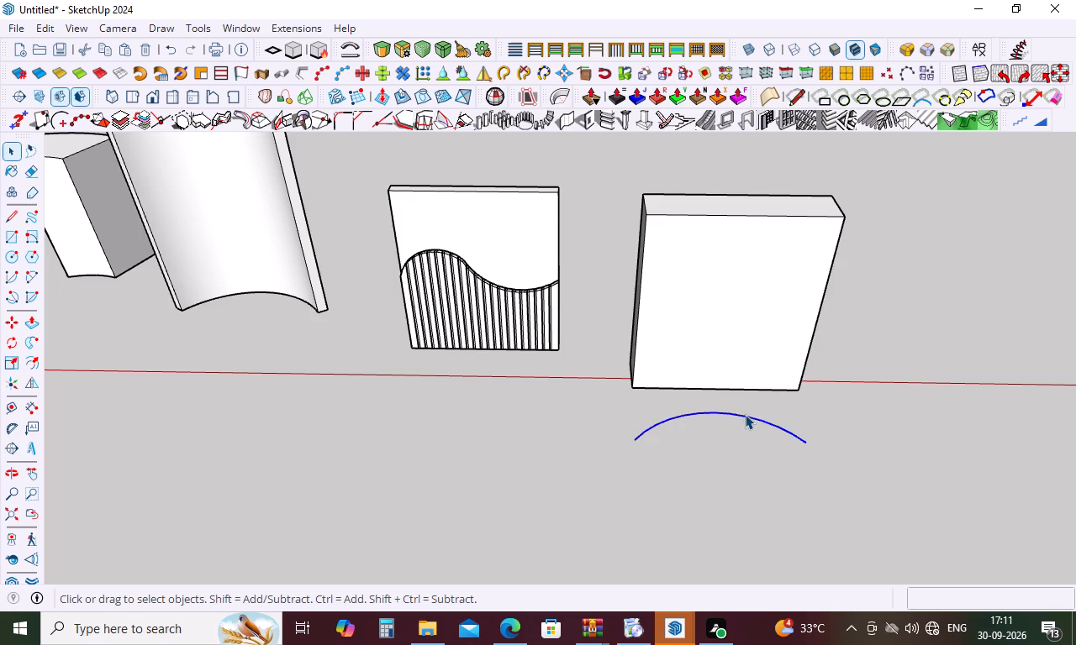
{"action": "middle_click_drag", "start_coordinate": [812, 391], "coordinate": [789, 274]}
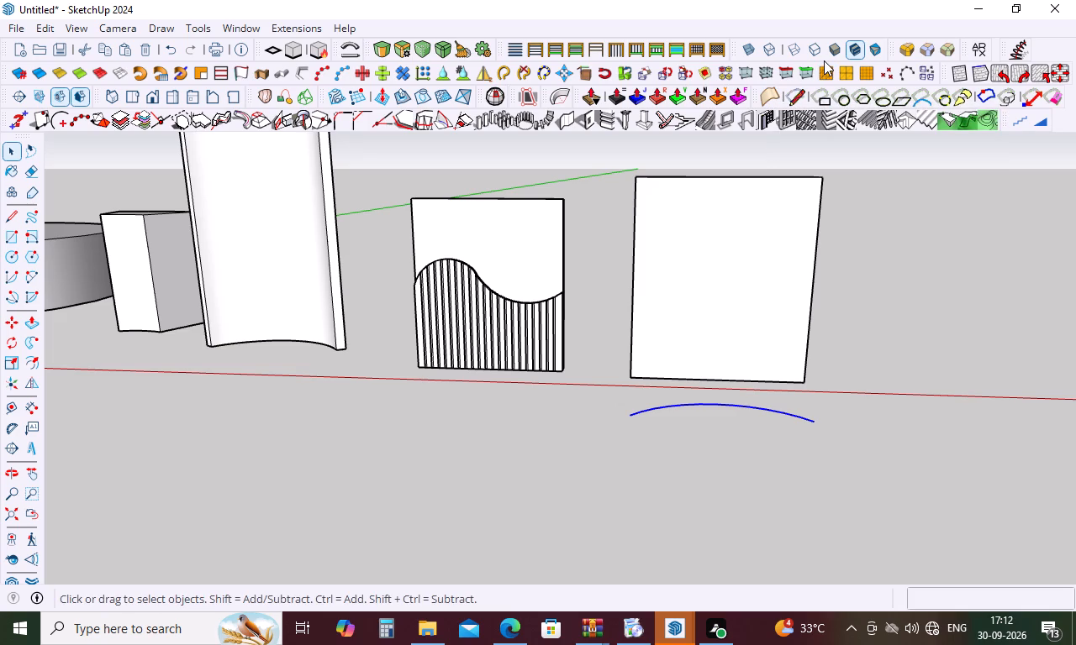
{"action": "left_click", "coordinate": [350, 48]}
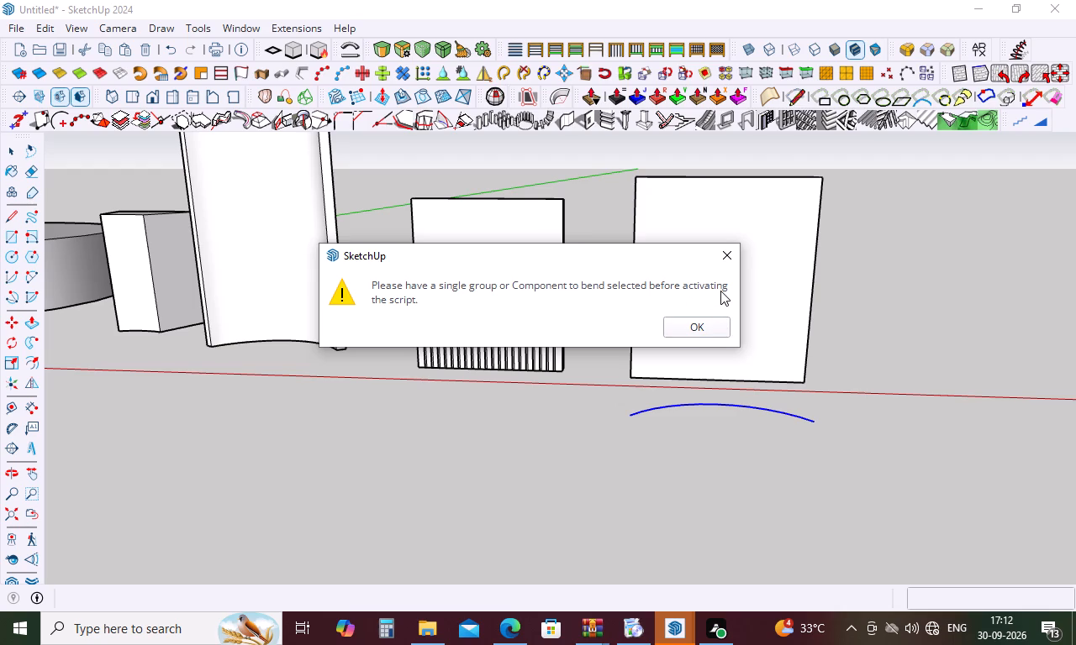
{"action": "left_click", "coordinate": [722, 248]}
Select the whole slab without the arc and make it a group.
{"action": "left_click", "coordinate": [886, 287]}
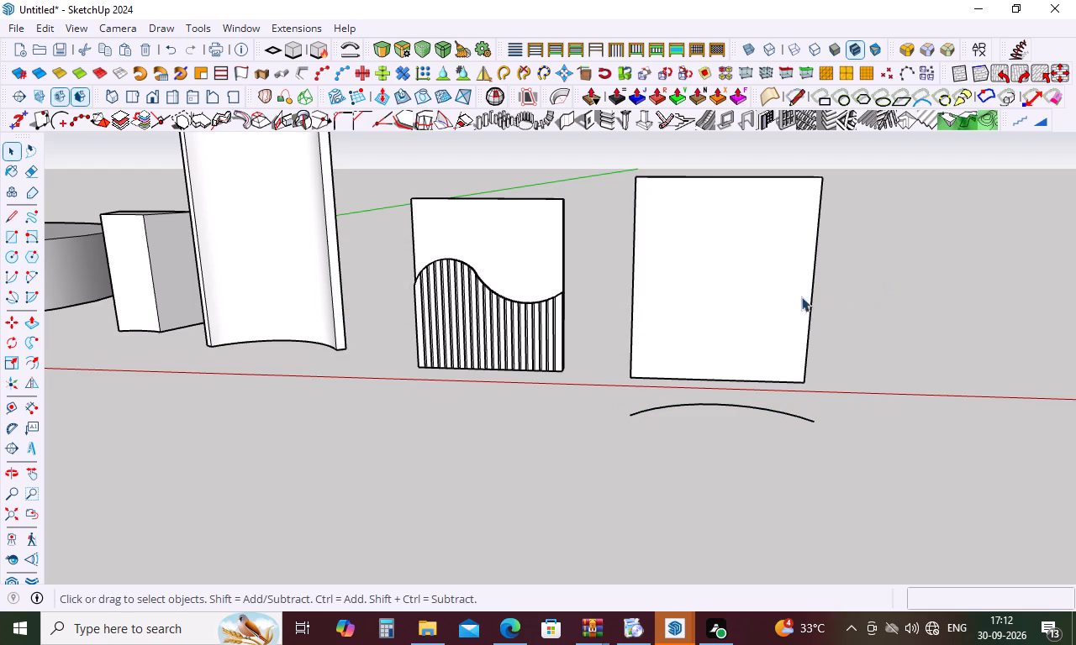
{"action": "triple_click", "coordinate": [753, 296]}
{"action": "double_click", "coordinate": [753, 296]}
{"action": "right_click", "coordinate": [753, 296]}
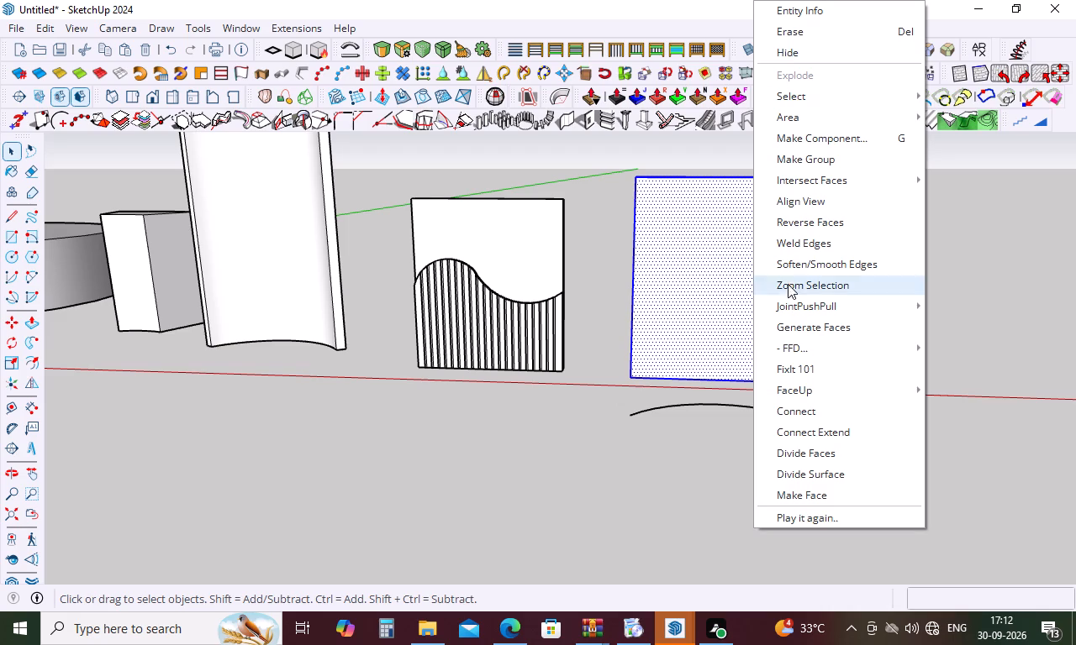
{"action": "left_click", "coordinate": [819, 163]}
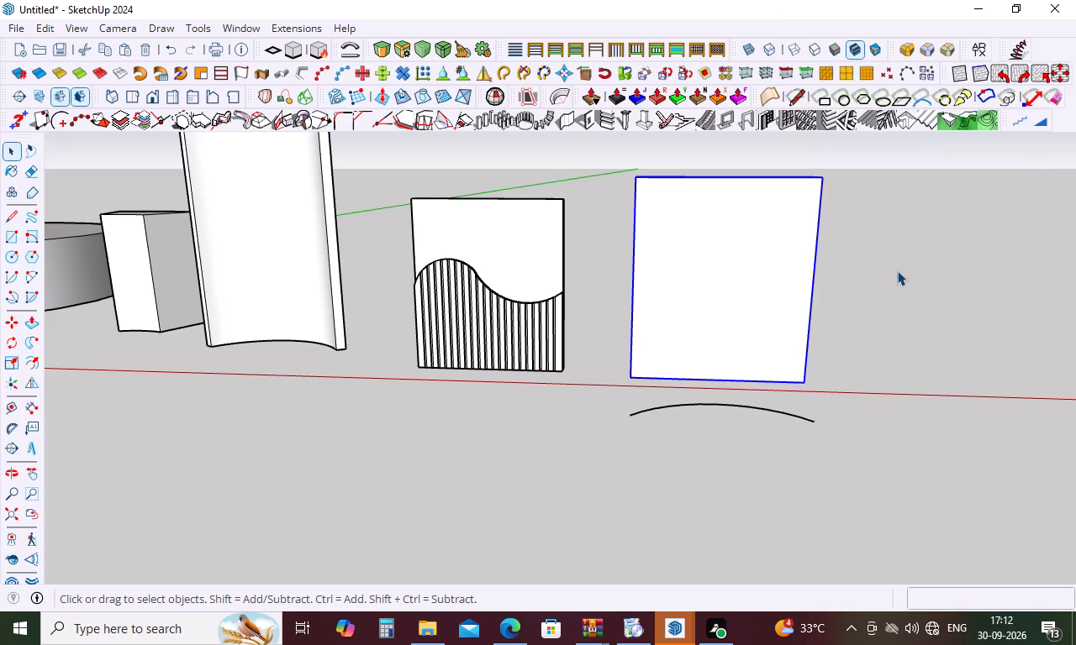
{"action": "left_click", "coordinate": [897, 270]}
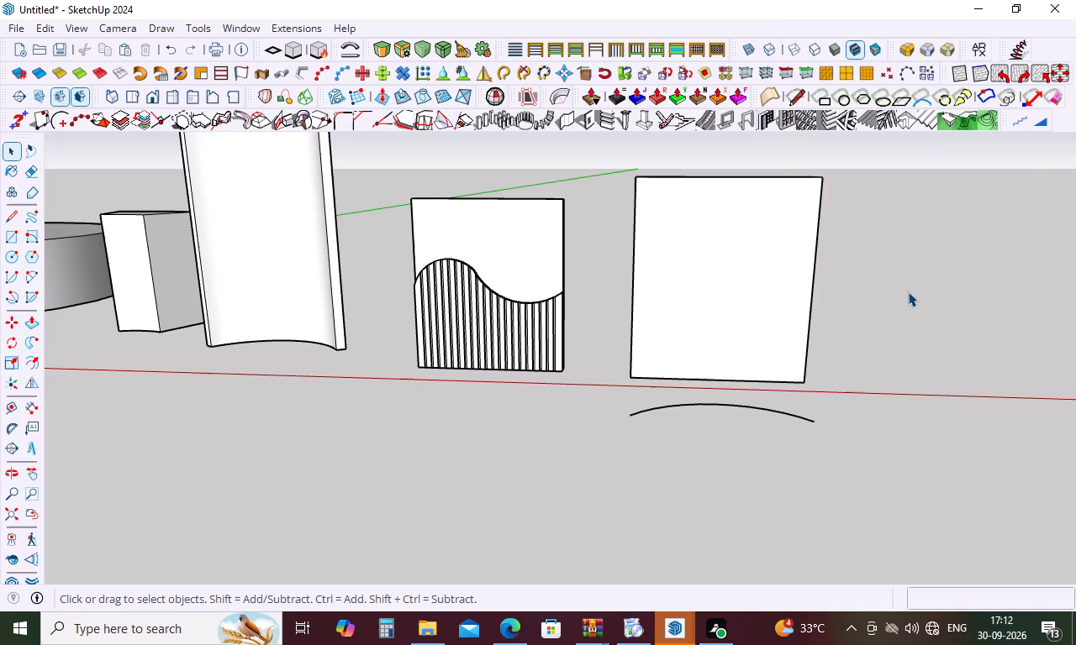
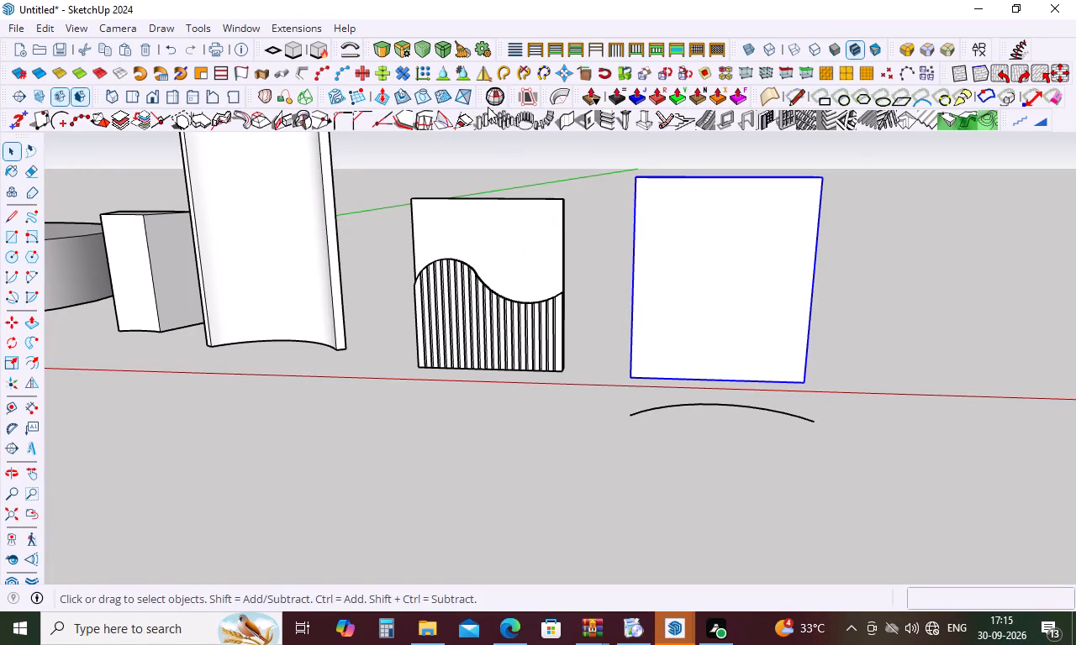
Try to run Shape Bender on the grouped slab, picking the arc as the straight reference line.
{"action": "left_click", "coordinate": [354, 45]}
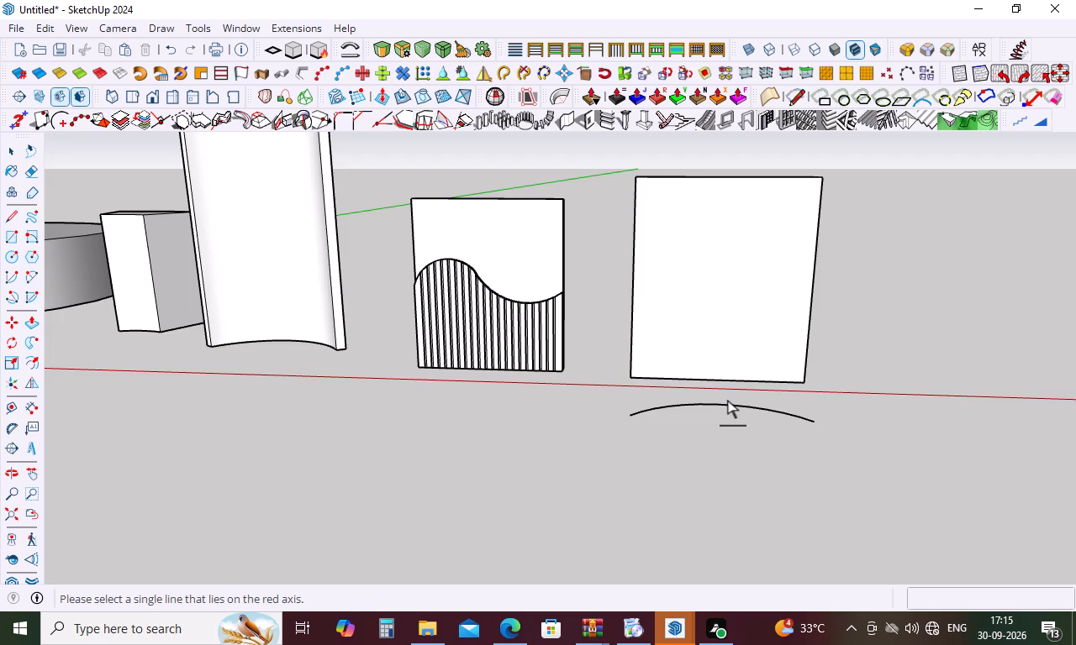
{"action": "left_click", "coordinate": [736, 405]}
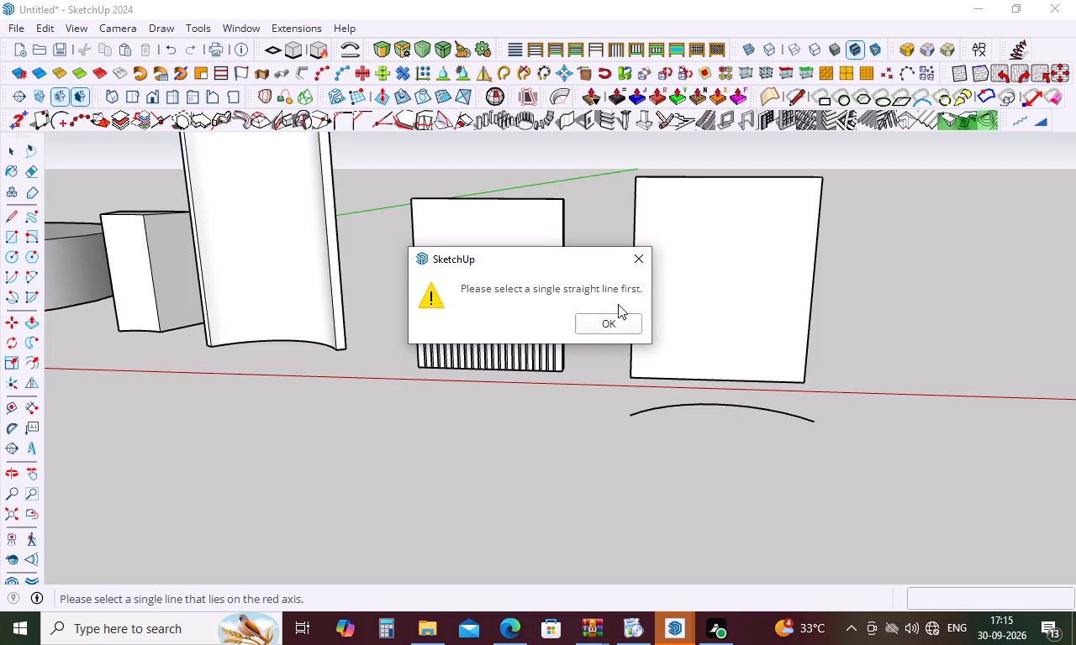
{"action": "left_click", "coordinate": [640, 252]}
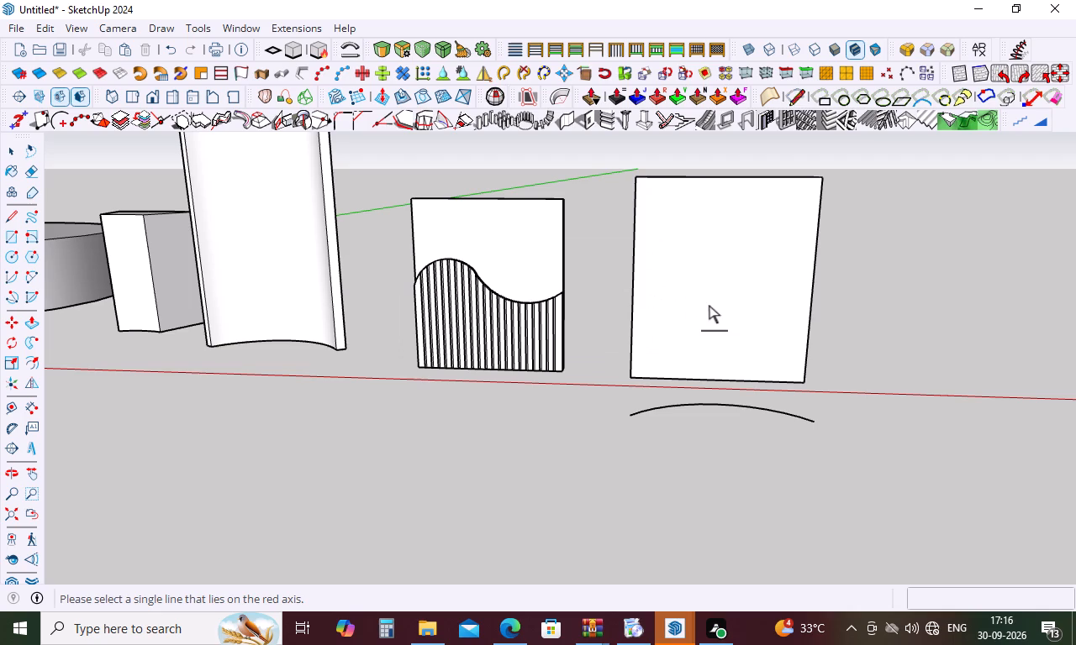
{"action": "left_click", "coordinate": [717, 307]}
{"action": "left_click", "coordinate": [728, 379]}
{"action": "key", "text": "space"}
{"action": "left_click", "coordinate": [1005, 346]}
Draw a straight line about 10' 6" long along the slab's bottom front edge, from corner to corner.
{"action": "scroll", "coordinate": [840, 306], "scroll_direction": "down", "scroll_amount": 4}
{"action": "left_click", "coordinate": [864, 380]}
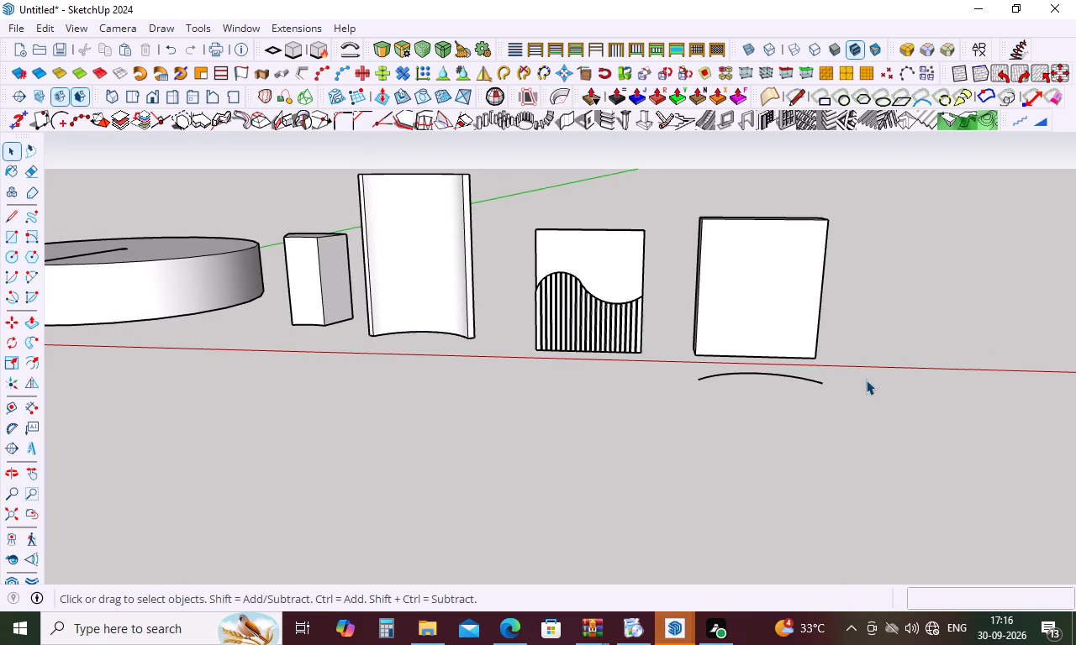
{"action": "middle_click_drag", "start_coordinate": [861, 366], "coordinate": [861, 421]}
{"action": "key", "text": "space"}
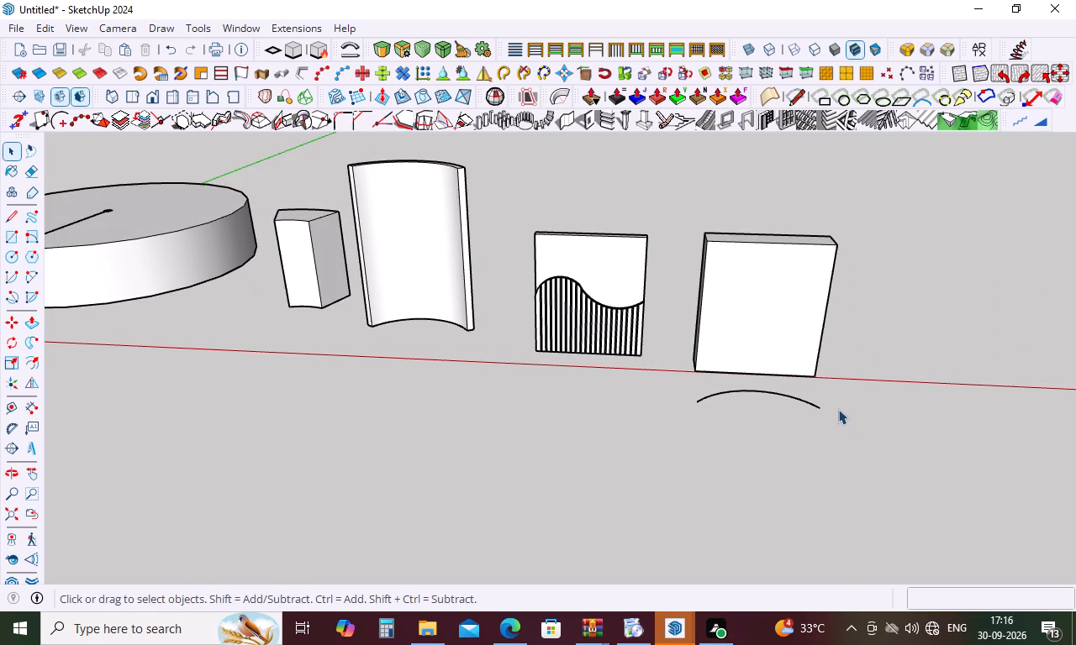
{"action": "key", "text": "l"}
{"action": "scroll", "coordinate": [817, 385], "scroll_direction": "up", "scroll_amount": 10}
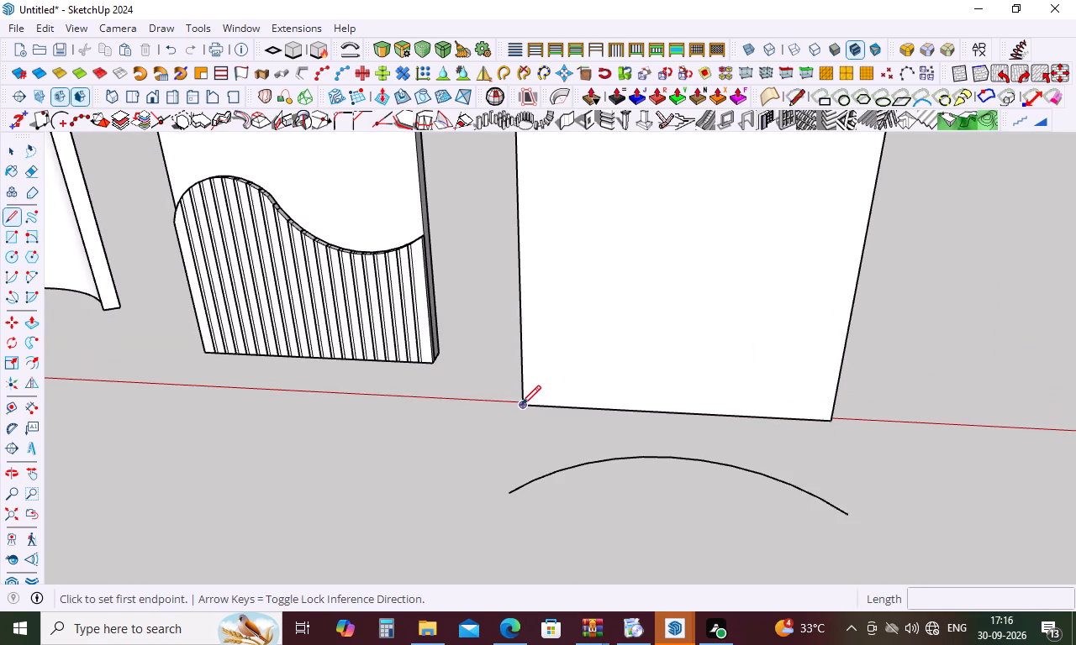
{"action": "left_click", "coordinate": [521, 405]}
{"action": "left_click", "coordinate": [831, 420]}
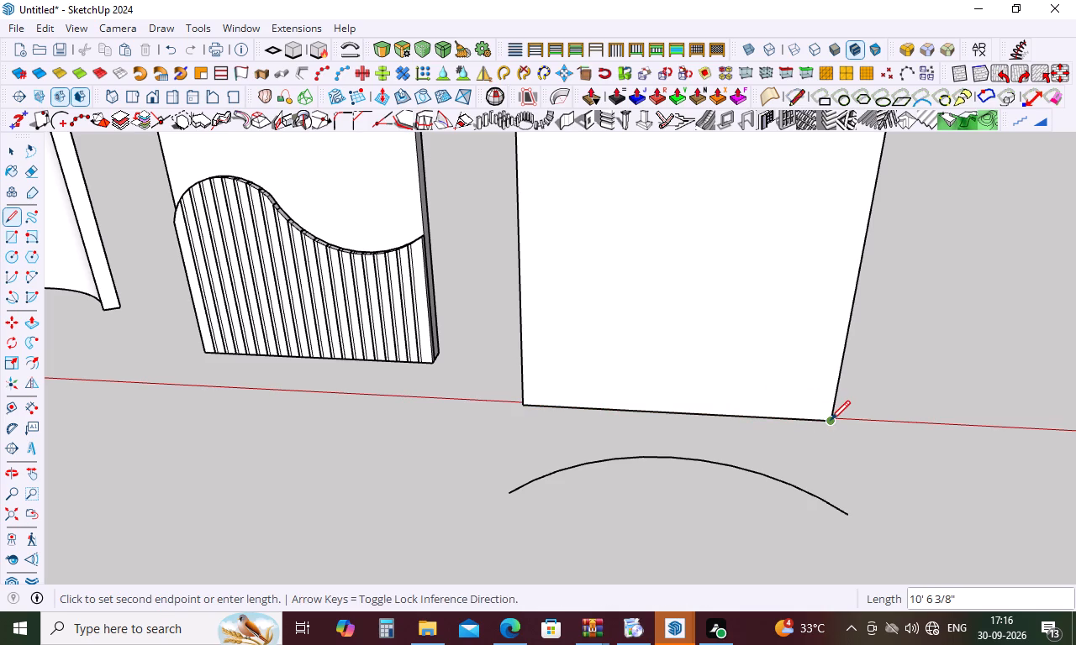
{"action": "key", "text": "Escape"}
Bend the grouped slab with Shape Bender, using the line along its base as reference and the arc as the curve.
{"action": "middle_click_drag", "start_coordinate": [699, 382], "coordinate": [720, 267]}
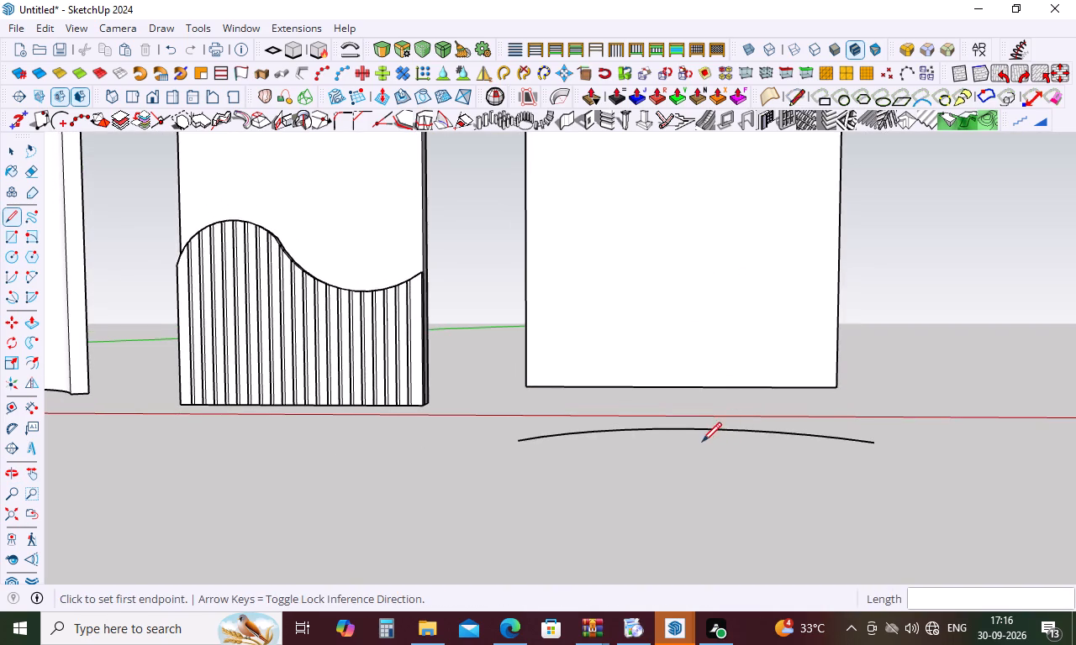
{"action": "key", "text": "space"}
{"action": "scroll", "coordinate": [675, 372], "scroll_direction": "down", "scroll_amount": 4}
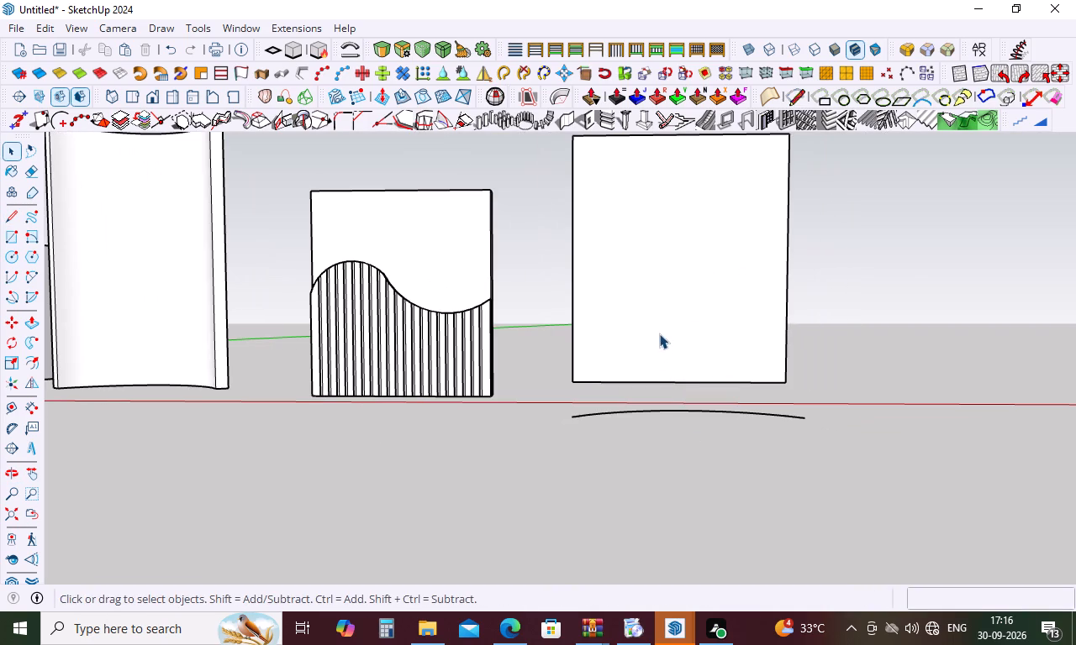
{"action": "left_click", "coordinate": [652, 326]}
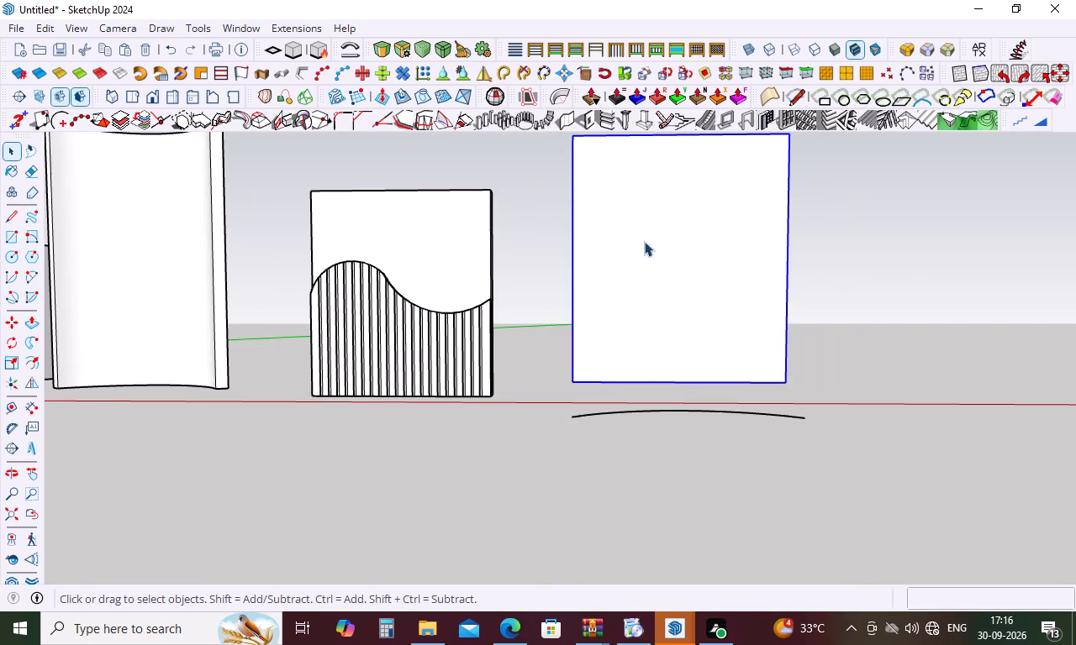
{"action": "left_click", "coordinate": [346, 53]}
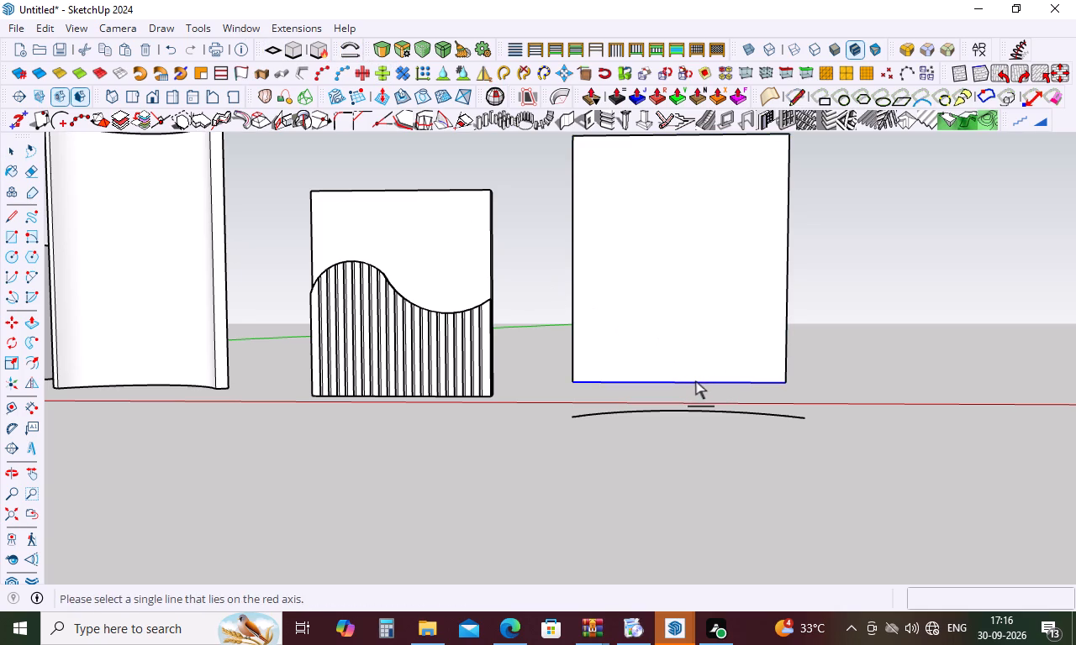
{"action": "left_click", "coordinate": [704, 382]}
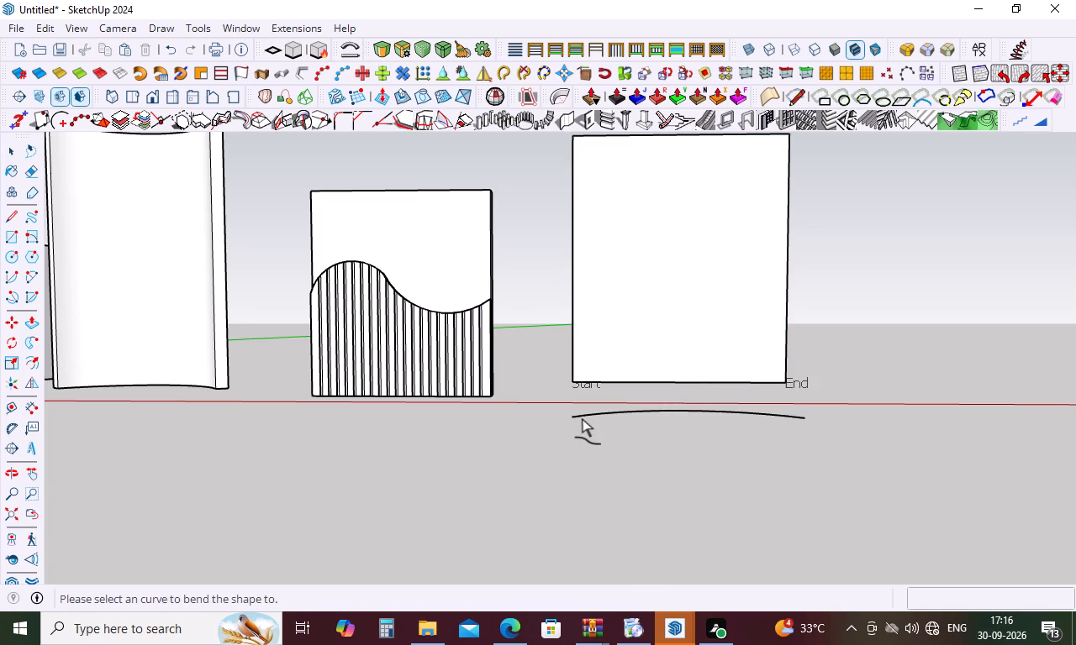
{"action": "left_click", "coordinate": [586, 416]}
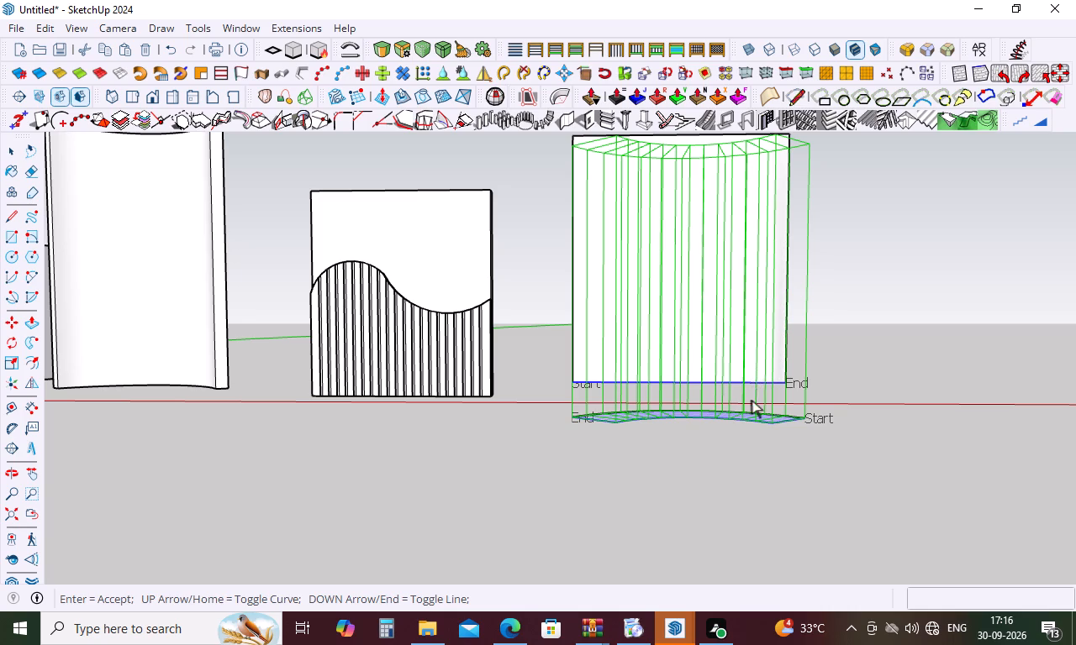
{"action": "key", "text": "Return"}
Examine the bent slab from above and from both sides, comparing it with the original slab and the arc.
{"action": "scroll", "coordinate": [757, 380], "scroll_direction": "down", "scroll_amount": 4}
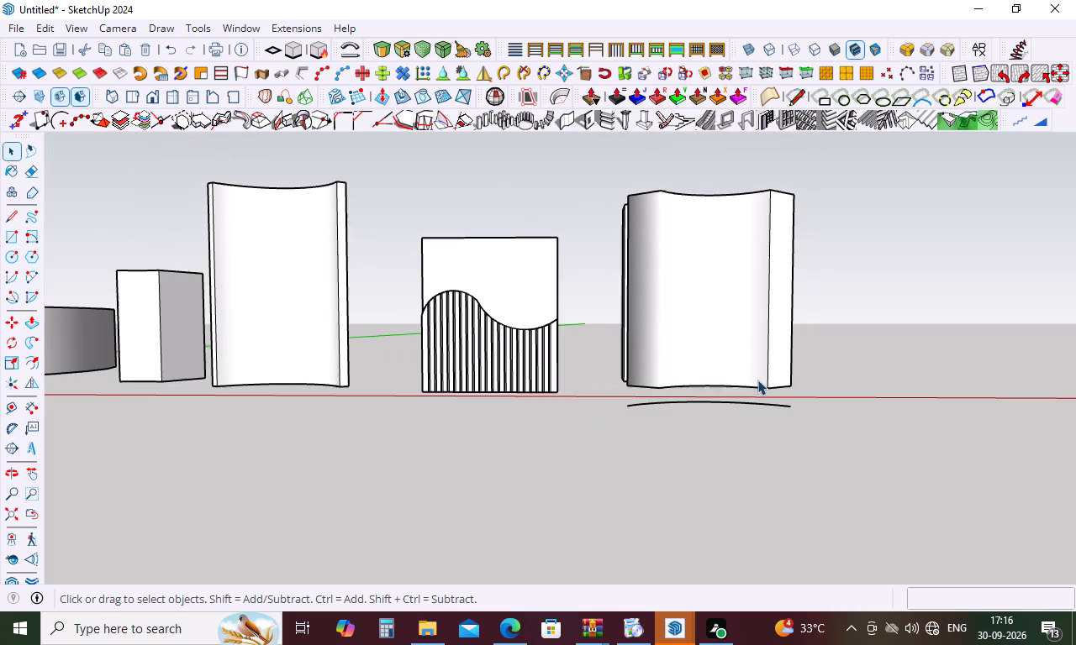
{"action": "middle_click_drag", "start_coordinate": [757, 377], "coordinate": [793, 579]}
{"action": "middle_click_drag", "start_coordinate": [791, 569], "coordinate": [778, 430]}
{"action": "middle_click_drag", "start_coordinate": [778, 427], "coordinate": [776, 412]}
{"action": "middle_click_drag", "start_coordinate": [726, 409], "coordinate": [560, 454]}
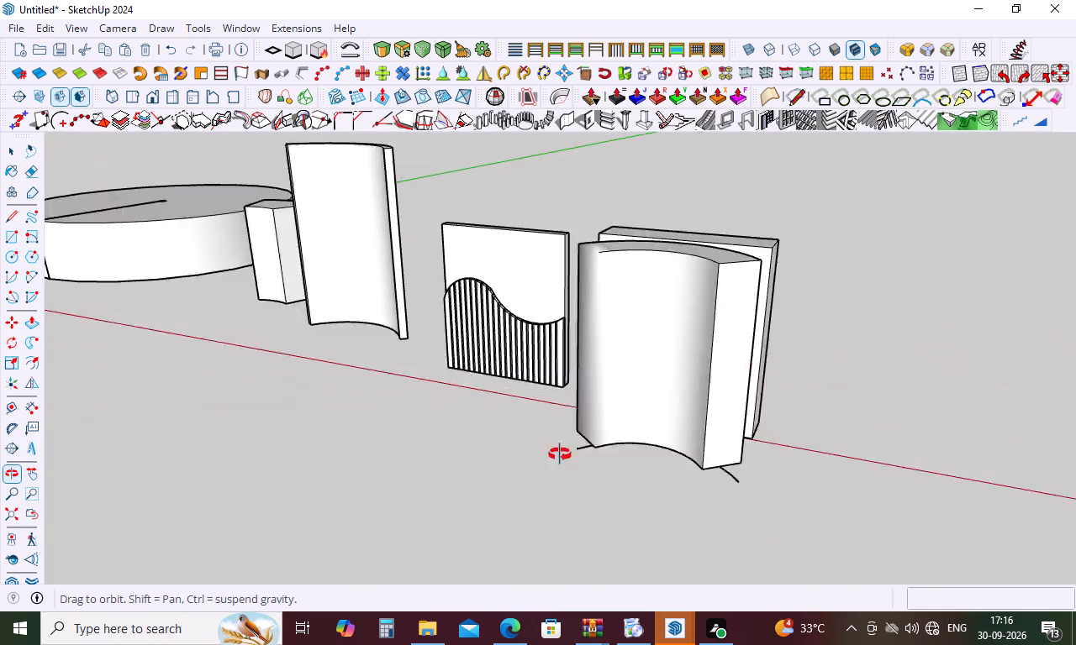
{"action": "middle_click_drag", "start_coordinate": [560, 454], "coordinate": [365, 458]}
{"action": "middle_click_drag", "start_coordinate": [259, 458], "coordinate": [794, 383]}
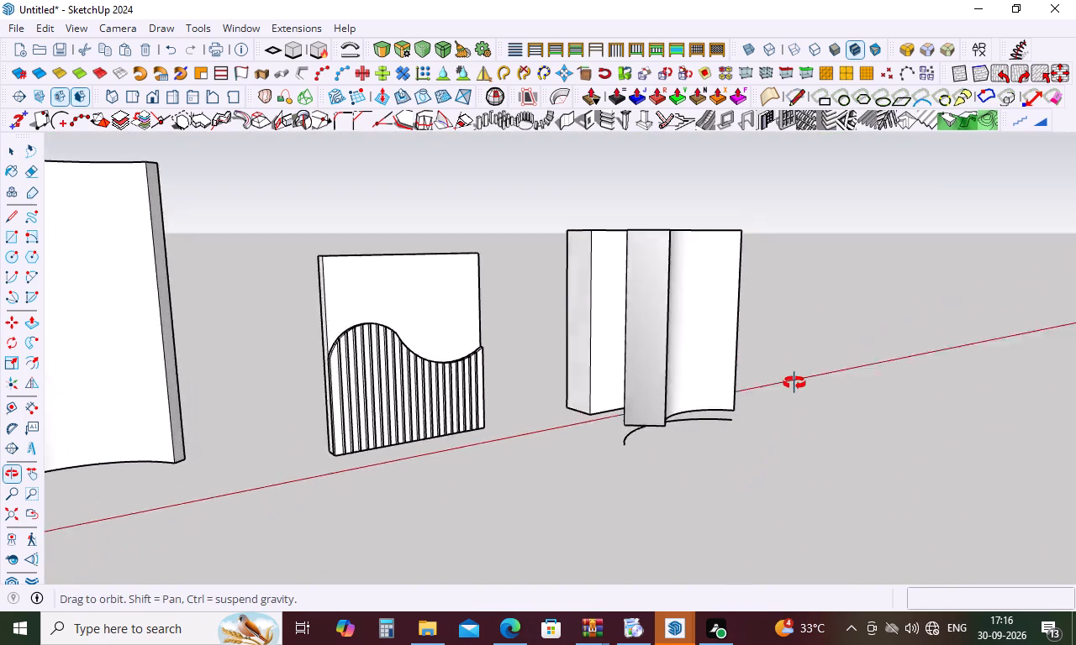
{"action": "middle_click_drag", "start_coordinate": [794, 383], "coordinate": [668, 462]}
{"action": "middle_click_drag", "start_coordinate": [663, 462], "coordinate": [626, 457]}
{"action": "middle_click_drag", "start_coordinate": [622, 280], "coordinate": [642, 254]}
{"action": "middle_click", "coordinate": [642, 254]}
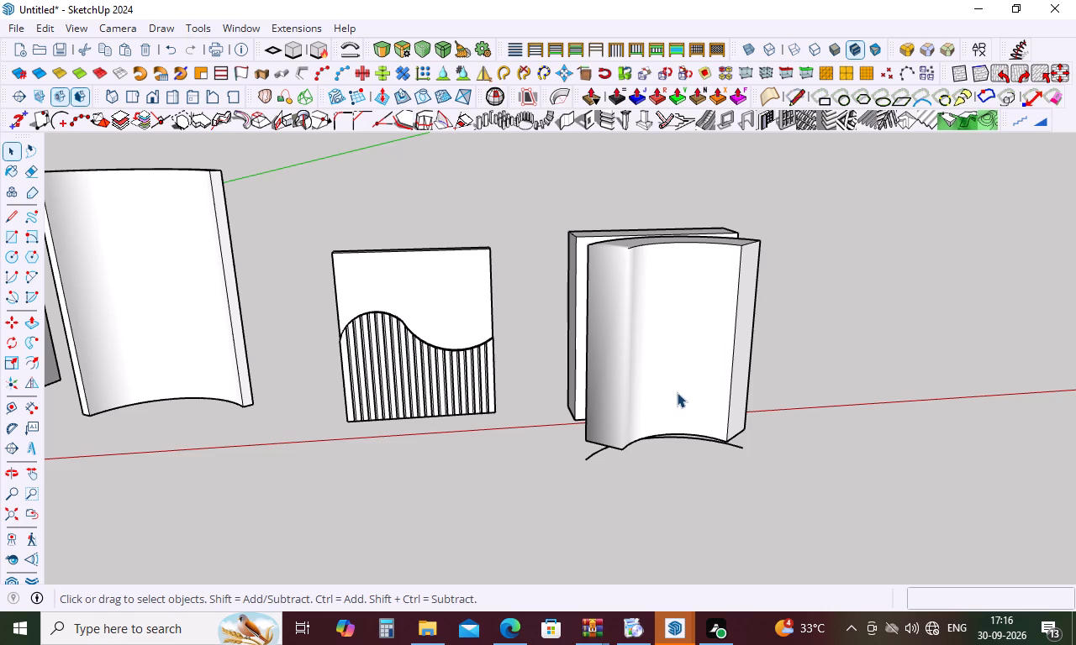
{"action": "middle_click_drag", "start_coordinate": [839, 275], "coordinate": [660, 319]}
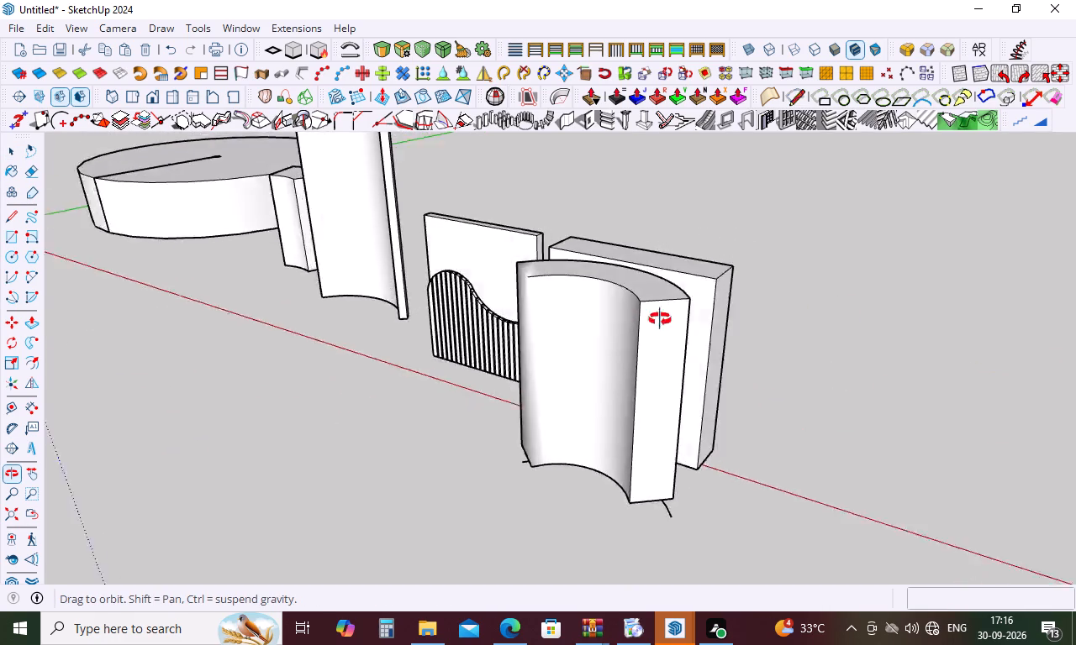
{"action": "middle_click_drag", "start_coordinate": [660, 319], "coordinate": [910, 218]}
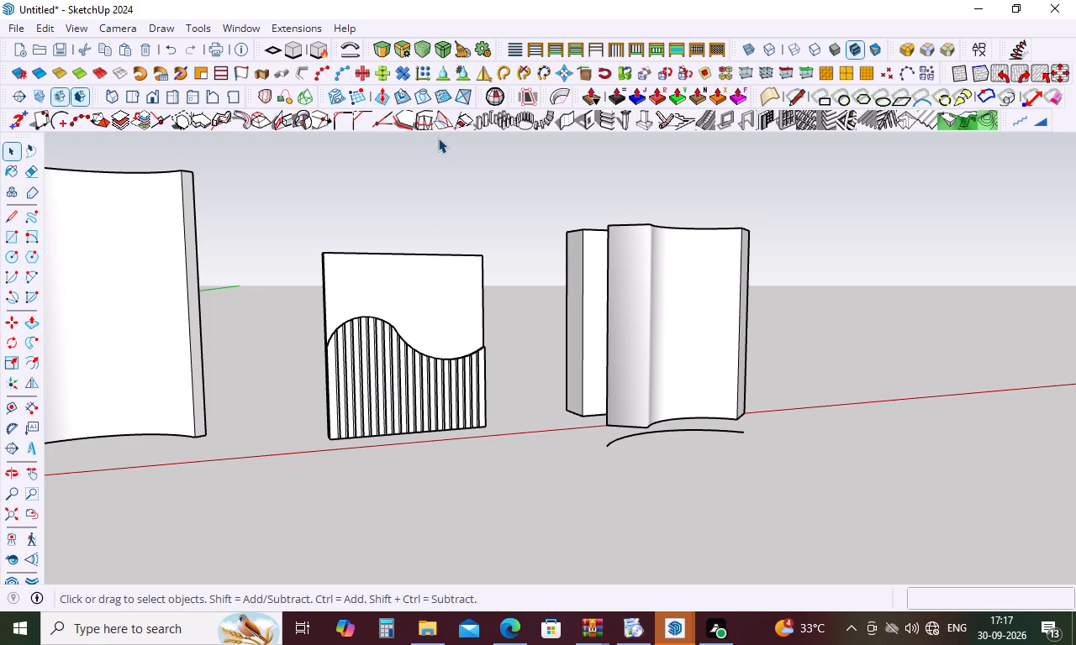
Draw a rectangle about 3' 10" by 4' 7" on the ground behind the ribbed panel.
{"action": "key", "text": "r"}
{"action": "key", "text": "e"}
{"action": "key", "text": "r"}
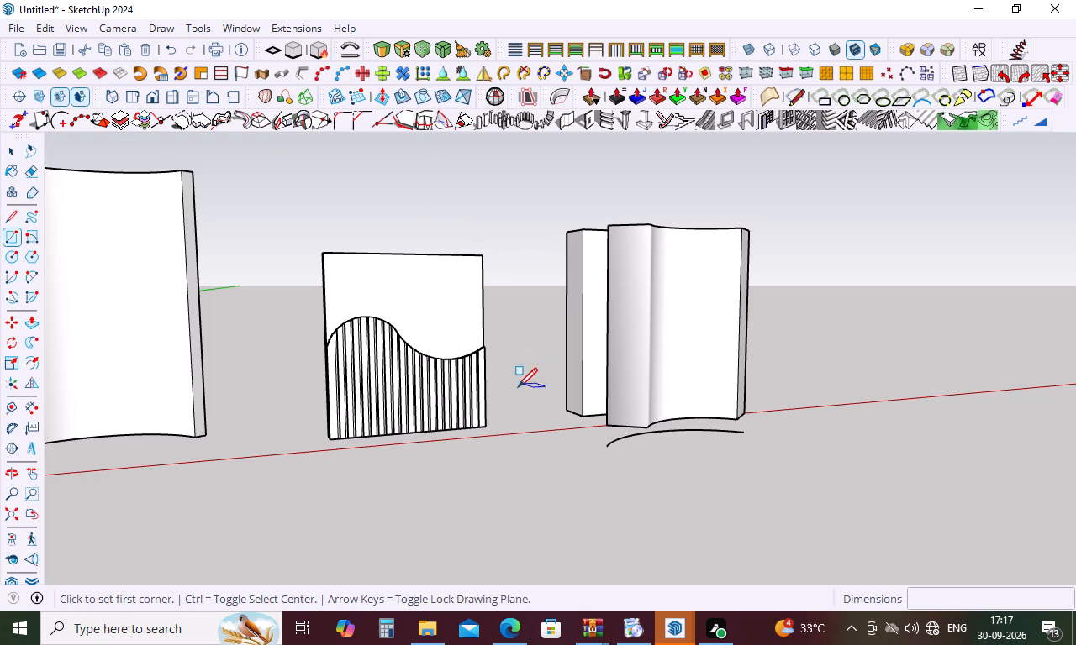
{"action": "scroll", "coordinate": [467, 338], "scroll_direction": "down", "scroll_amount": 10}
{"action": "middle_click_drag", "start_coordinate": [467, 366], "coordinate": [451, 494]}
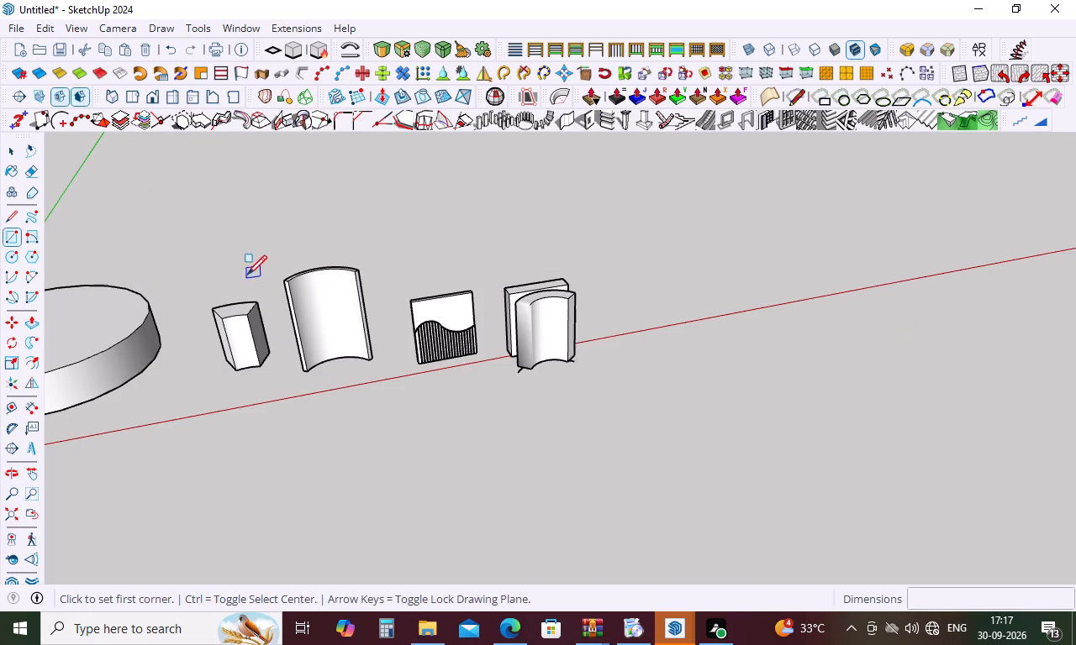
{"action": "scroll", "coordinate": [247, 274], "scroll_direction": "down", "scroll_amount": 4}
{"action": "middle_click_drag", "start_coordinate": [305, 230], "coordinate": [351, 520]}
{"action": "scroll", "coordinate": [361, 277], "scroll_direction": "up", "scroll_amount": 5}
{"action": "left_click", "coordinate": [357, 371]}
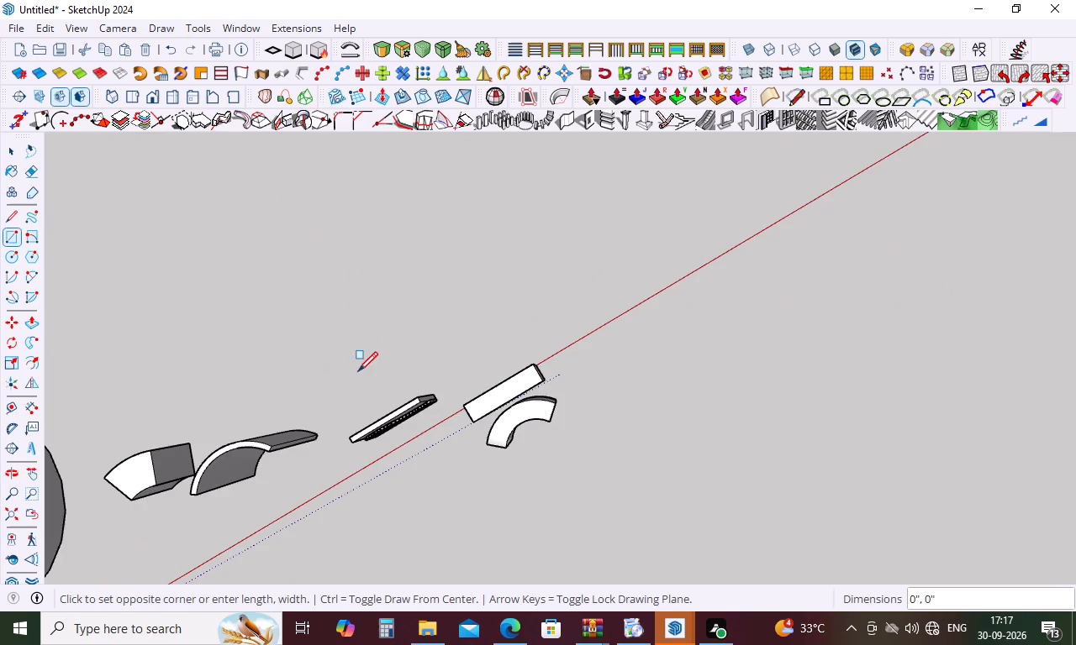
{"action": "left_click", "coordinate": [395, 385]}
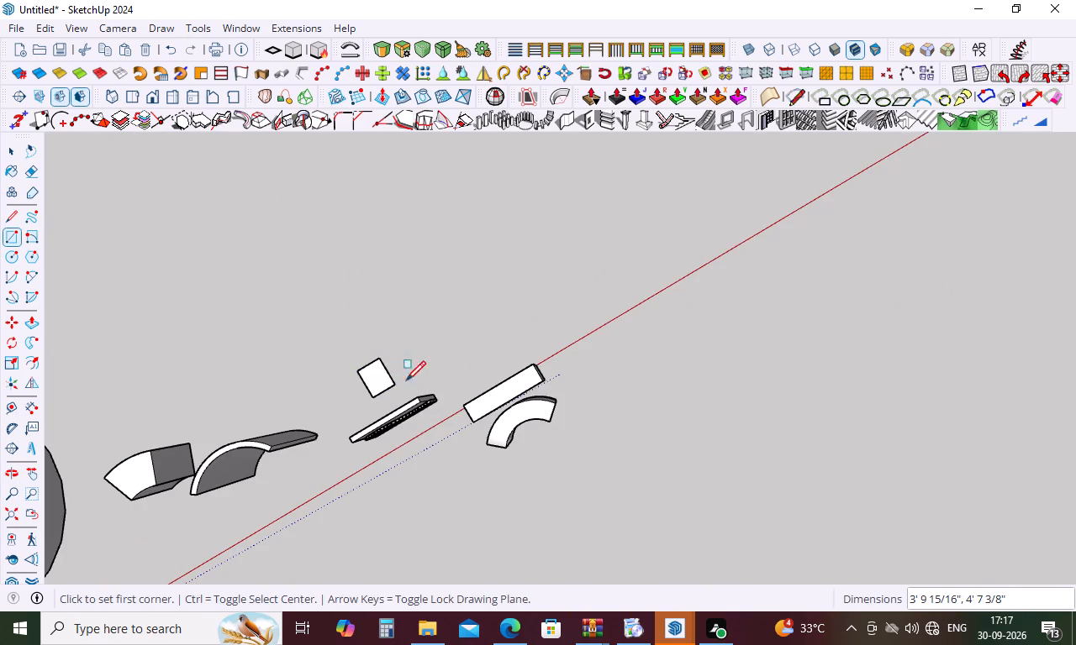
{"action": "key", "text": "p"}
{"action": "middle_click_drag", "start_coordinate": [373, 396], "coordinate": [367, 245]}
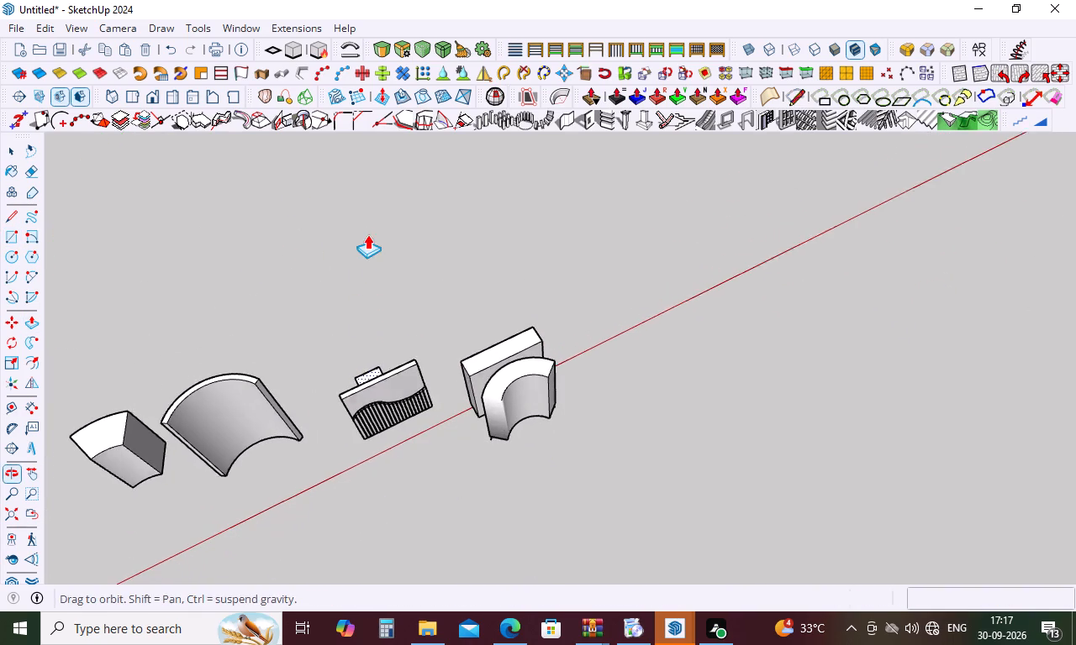
Select everything in the model and delete it.
{"action": "key", "text": "space"}
{"action": "key", "text": "ctrl+a"}
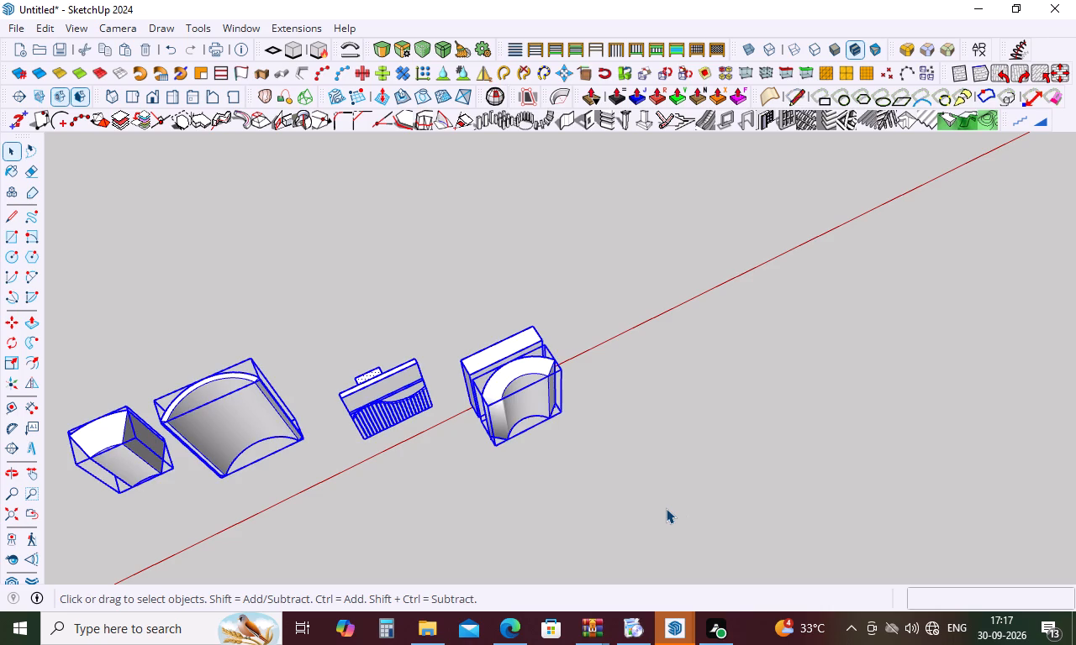
{"action": "key", "text": "Delete"}
Draw a small rectangle on the ground close to the origin, between the red and green axes.
{"action": "scroll", "coordinate": [535, 342], "scroll_direction": "down", "scroll_amount": 14}
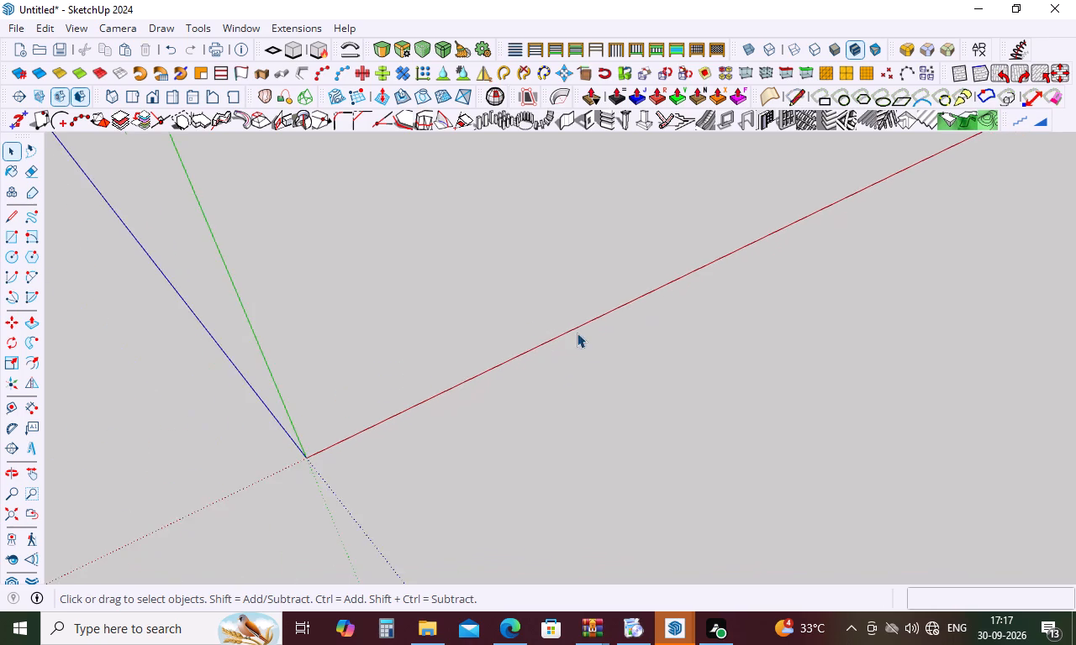
{"action": "middle_click_drag", "start_coordinate": [720, 386], "coordinate": [565, 288]}
{"action": "scroll", "coordinate": [618, 290], "scroll_direction": "down", "scroll_amount": 10}
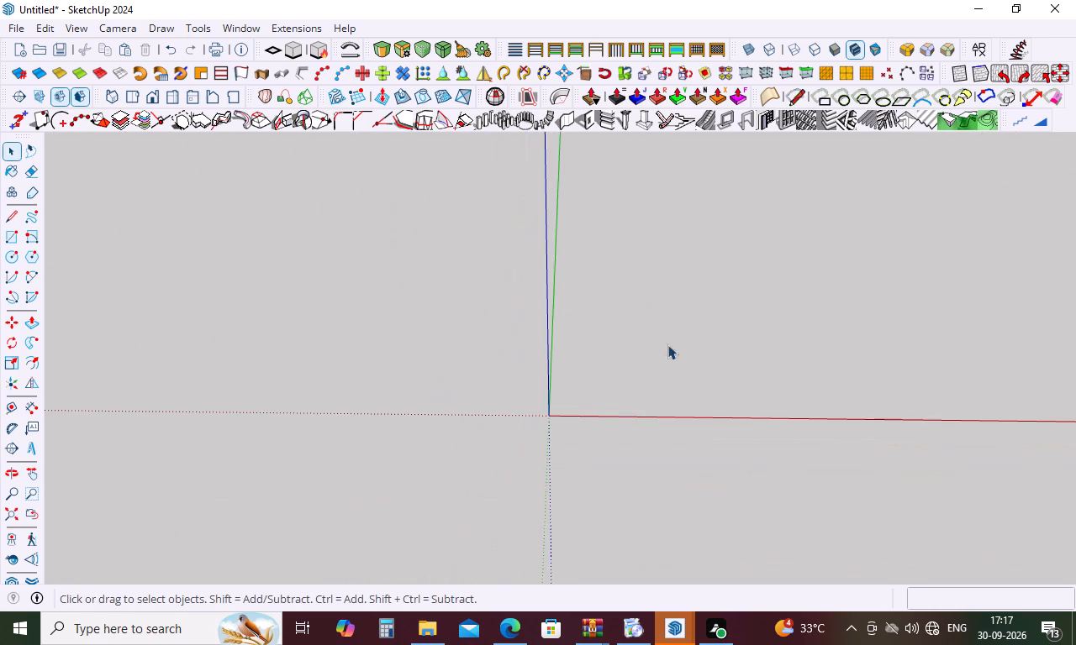
{"action": "middle_click_drag", "start_coordinate": [864, 474], "coordinate": [820, 372]}
{"action": "scroll", "coordinate": [805, 331], "scroll_direction": "down", "scroll_amount": 15}
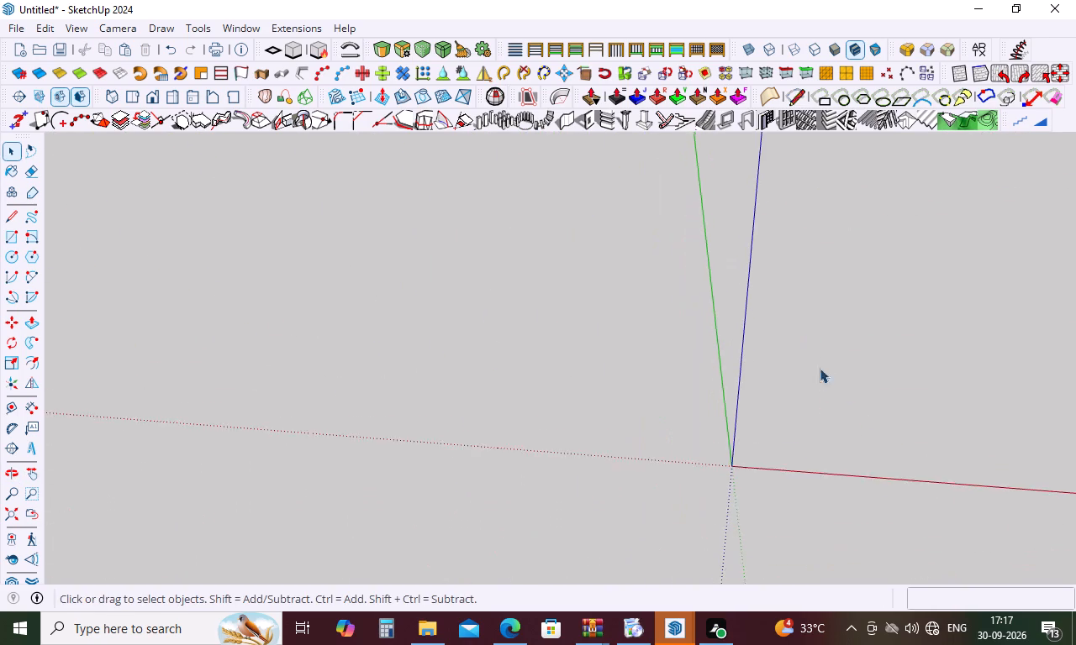
{"action": "scroll", "coordinate": [1015, 479], "scroll_direction": "up", "scroll_amount": 13}
{"action": "middle_click_drag", "start_coordinate": [1022, 465], "coordinate": [1064, 426]}
{"action": "scroll", "coordinate": [970, 417], "scroll_direction": "down", "scroll_amount": 4}
{"action": "middle_click_drag", "start_coordinate": [979, 496], "coordinate": [1075, 467]}
{"action": "scroll", "coordinate": [850, 343], "scroll_direction": "down", "scroll_amount": 3}
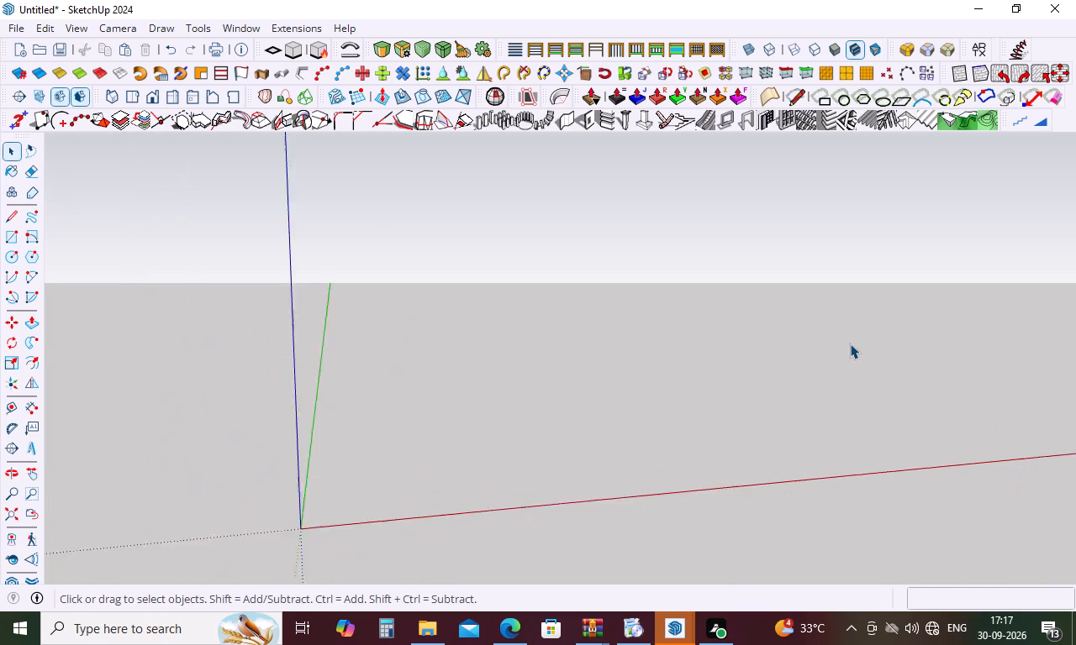
{"action": "scroll", "coordinate": [850, 343], "scroll_direction": "down", "scroll_amount": 5}
{"action": "scroll", "coordinate": [921, 441], "scroll_direction": "up", "scroll_amount": 4}
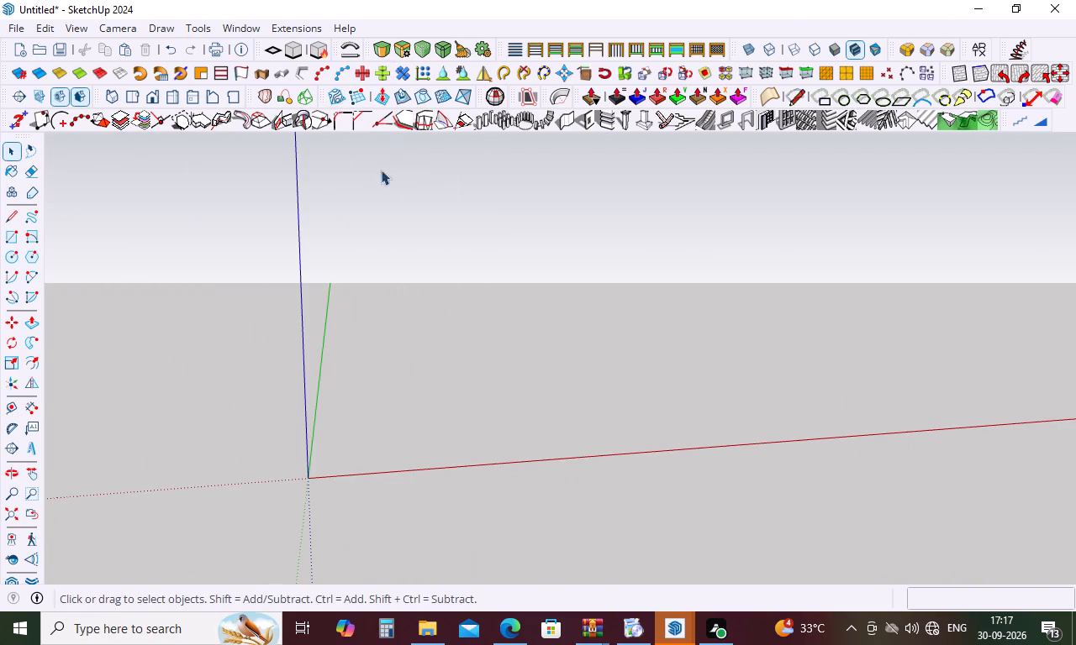
{"action": "key", "text": "r"}
{"action": "left_click", "coordinate": [330, 459]}
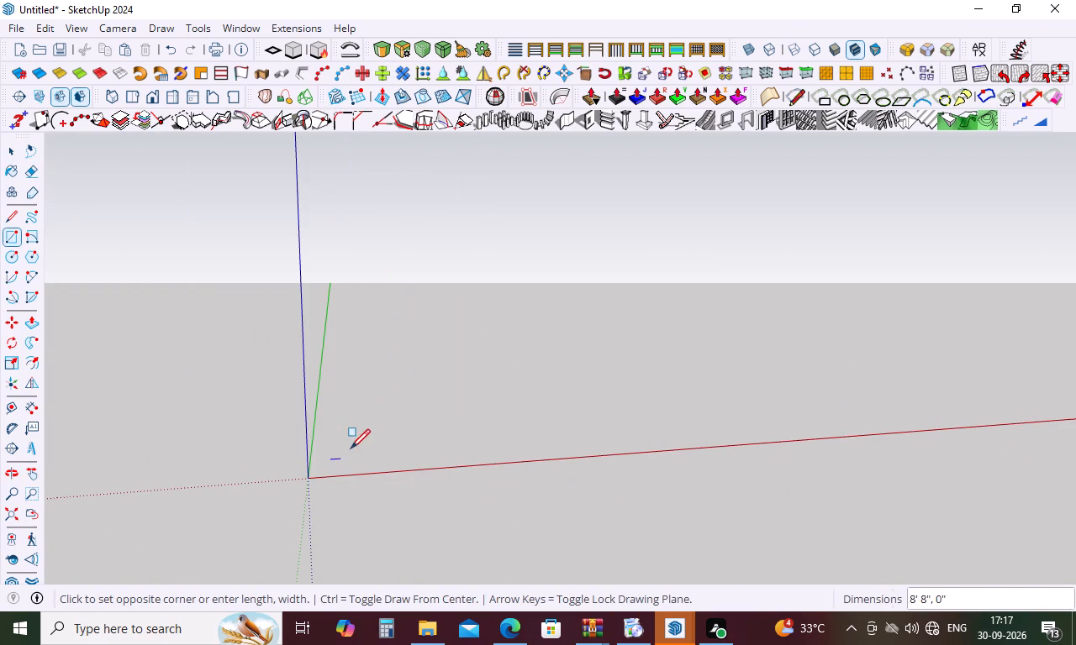
{"action": "left_click", "coordinate": [361, 436]}
Push/pull the new rectangle up about 85' 6" into a tall box.
{"action": "key", "text": "p"}
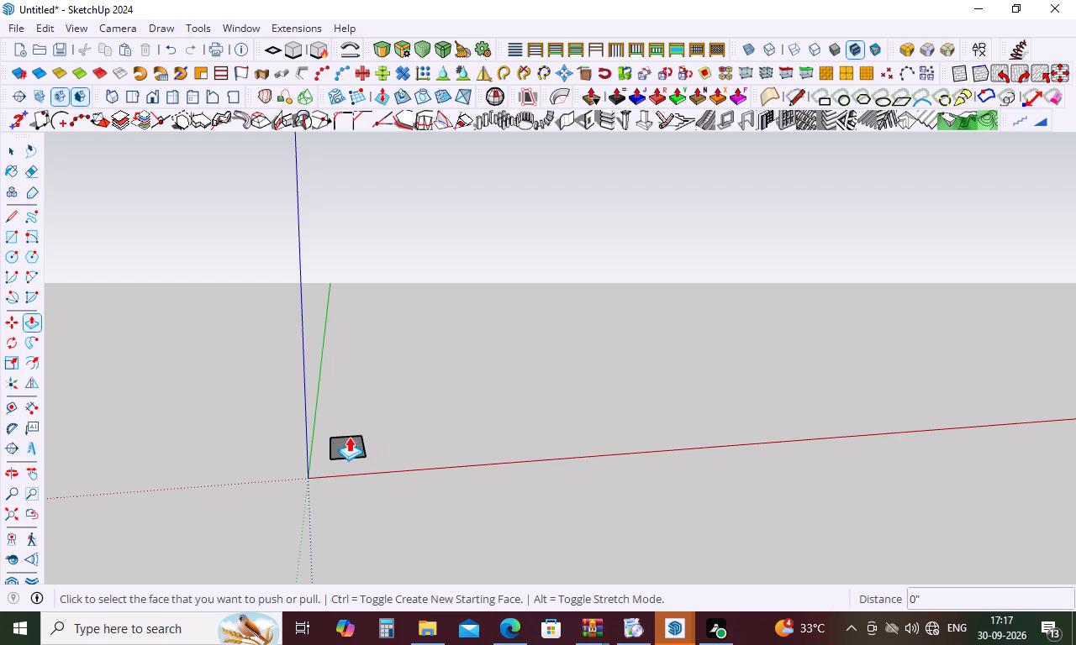
{"action": "left_click", "coordinate": [348, 449]}
{"action": "left_click", "coordinate": [351, 390]}
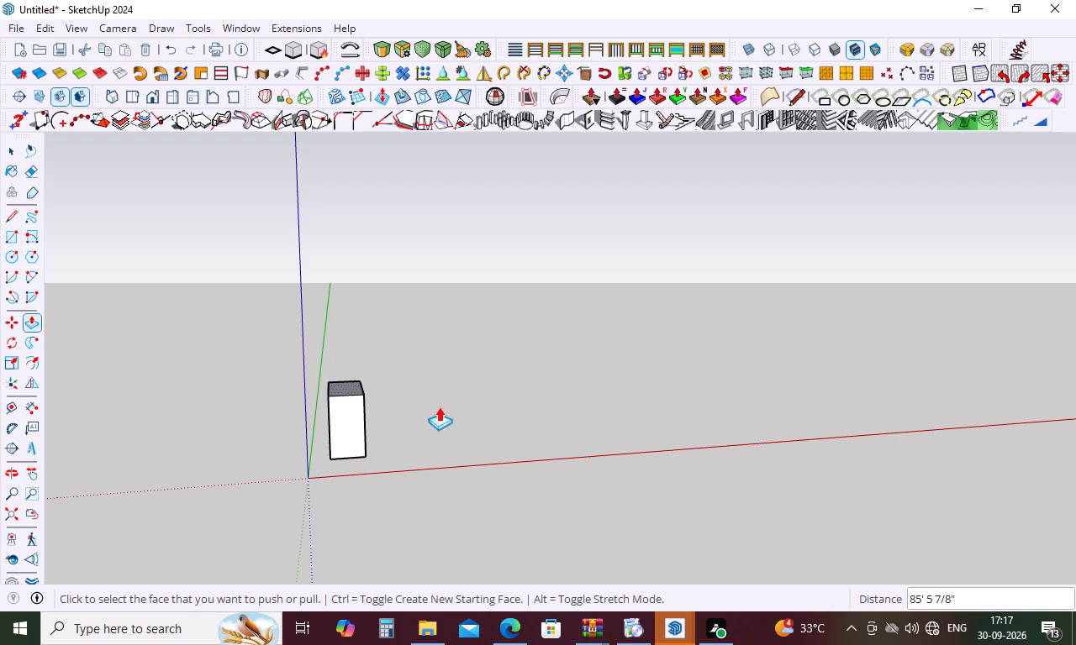
Select all of the tall box's geometry and make it a group.
{"action": "key", "text": "space"}
{"action": "triple_click", "coordinate": [353, 436]}
{"action": "double_click", "coordinate": [353, 436]}
{"action": "right_click", "coordinate": [353, 434]}
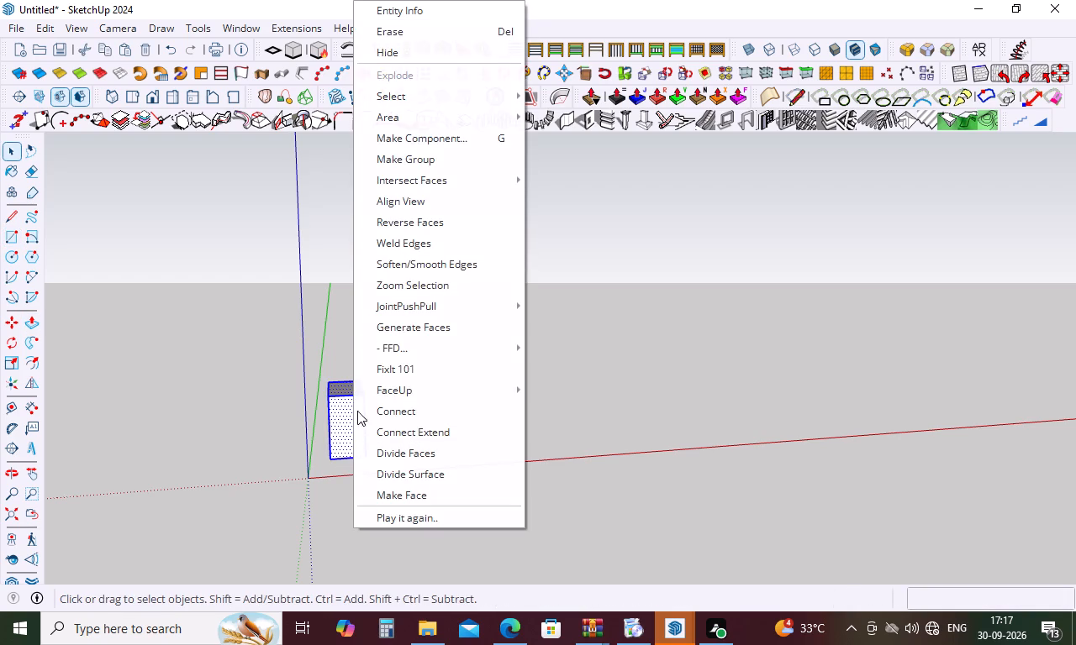
{"action": "left_click", "coordinate": [447, 163]}
Copy the grouped box four times along the red axis, at spacings of about 99' 2", 108' 3", 88' 9" and 134' 6".
{"action": "key", "text": "m"}
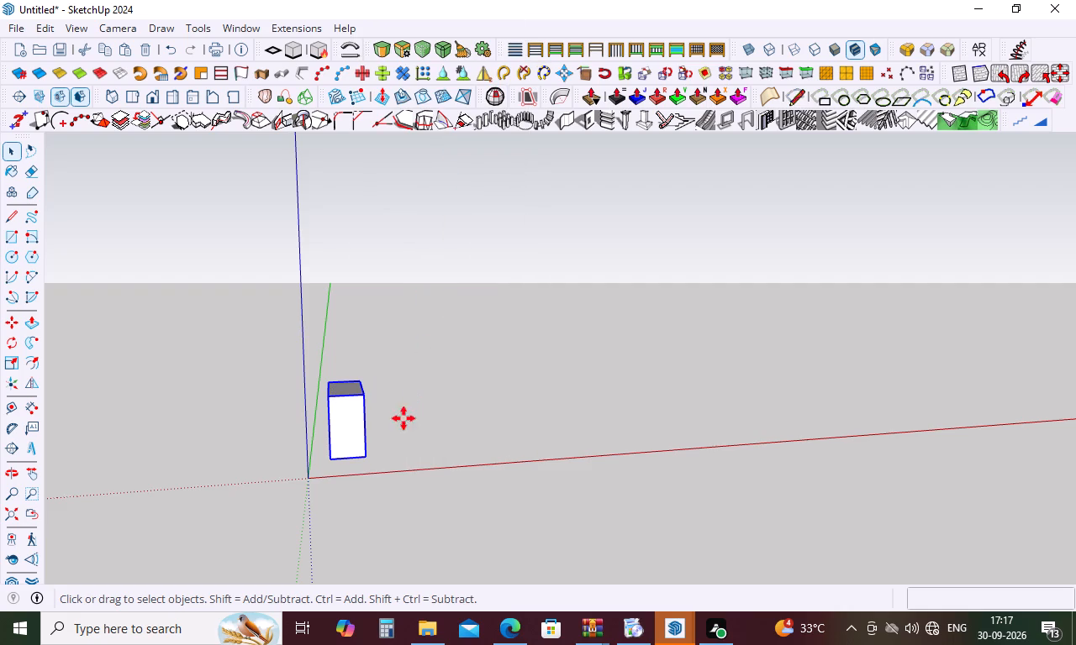
{"action": "left_click", "coordinate": [330, 462]}
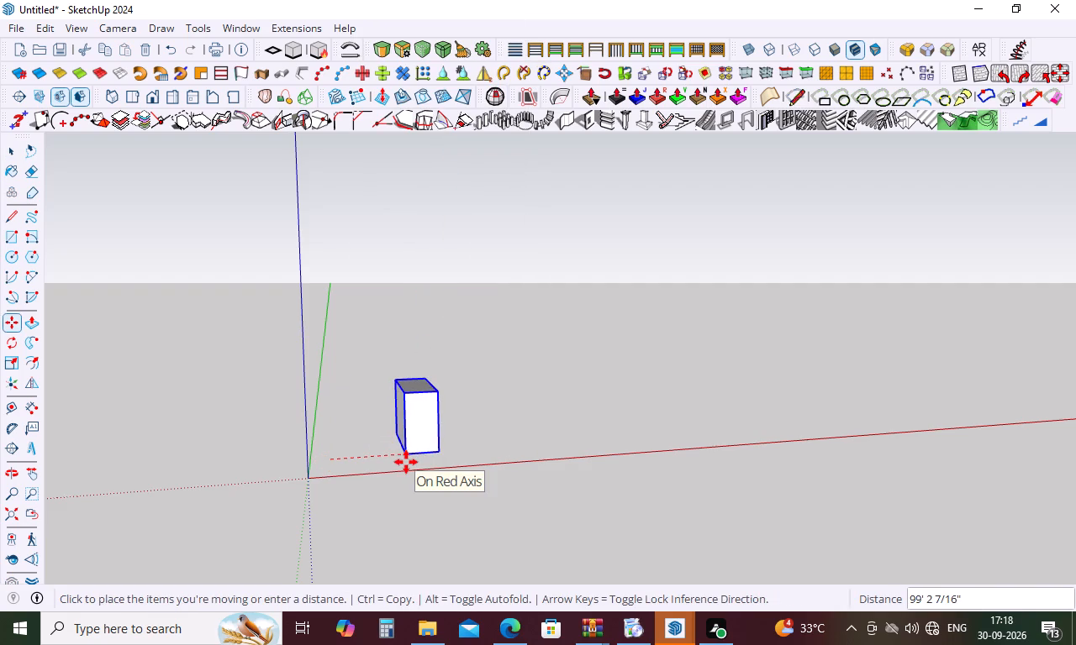
{"action": "left_click", "coordinate": [406, 462]}
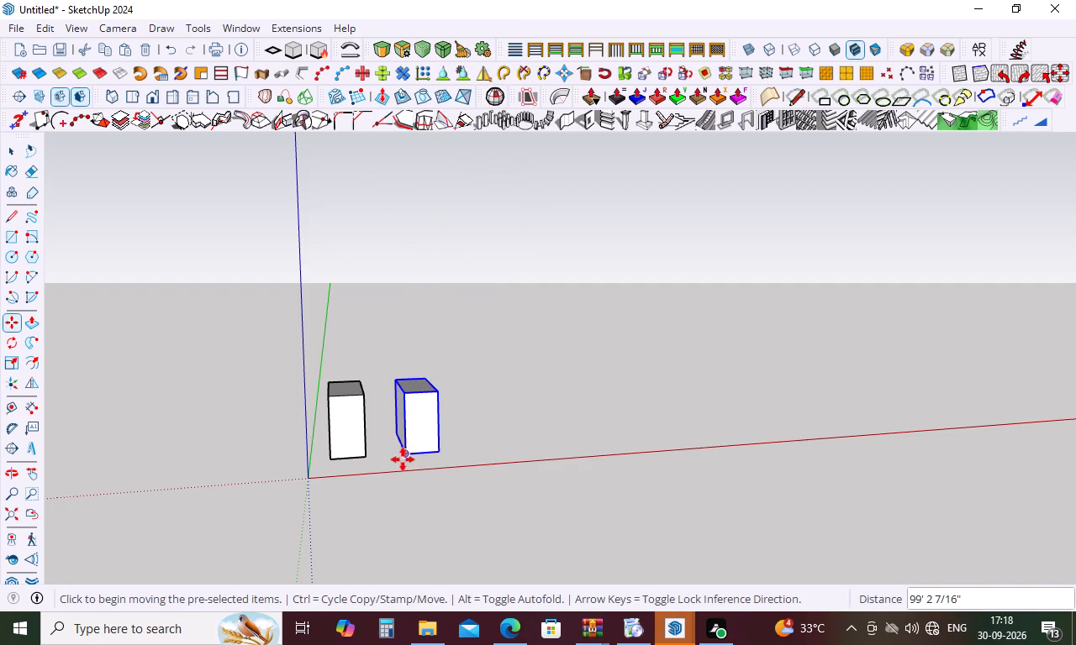
{"action": "left_click", "coordinate": [404, 454]}
{"action": "left_click", "coordinate": [483, 443]}
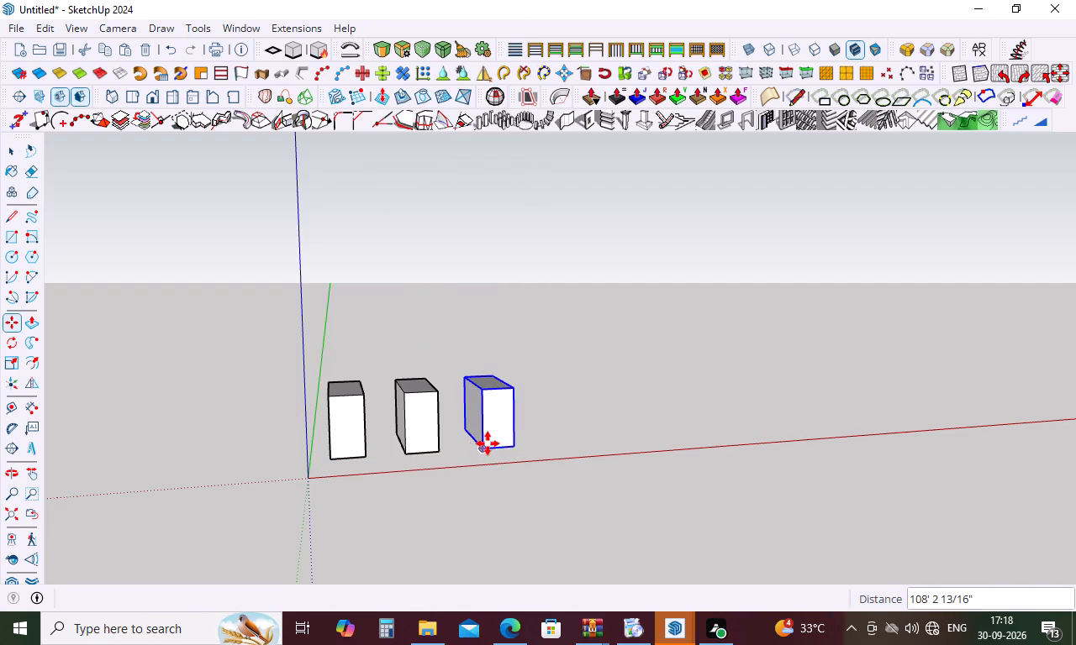
{"action": "left_click", "coordinate": [477, 452]}
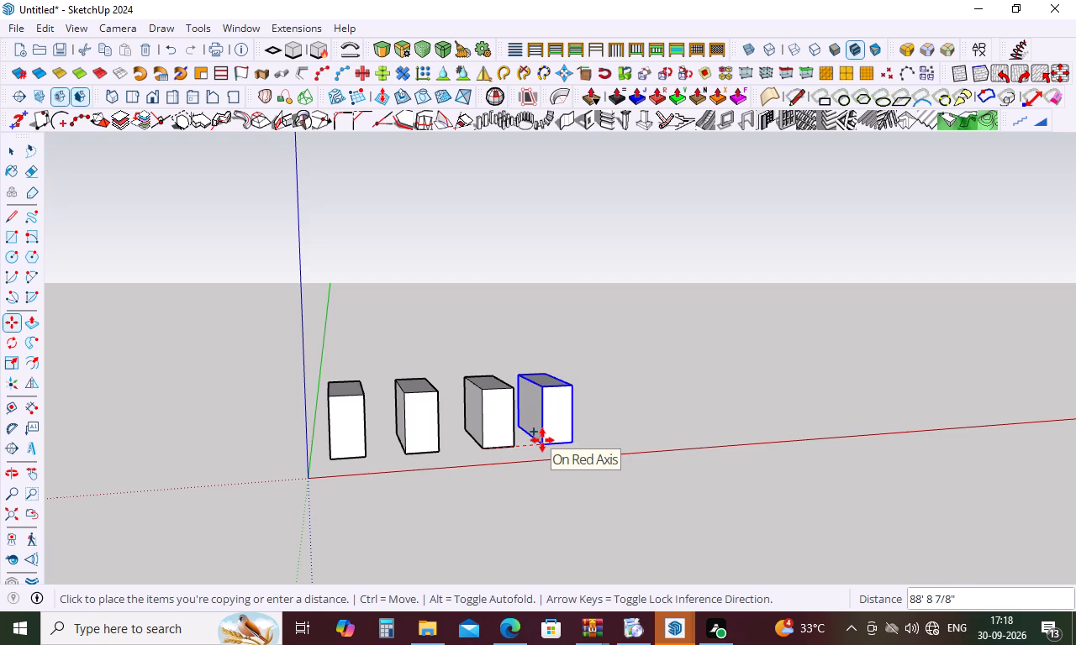
{"action": "left_click", "coordinate": [542, 440]}
{"action": "left_click", "coordinate": [546, 446]}
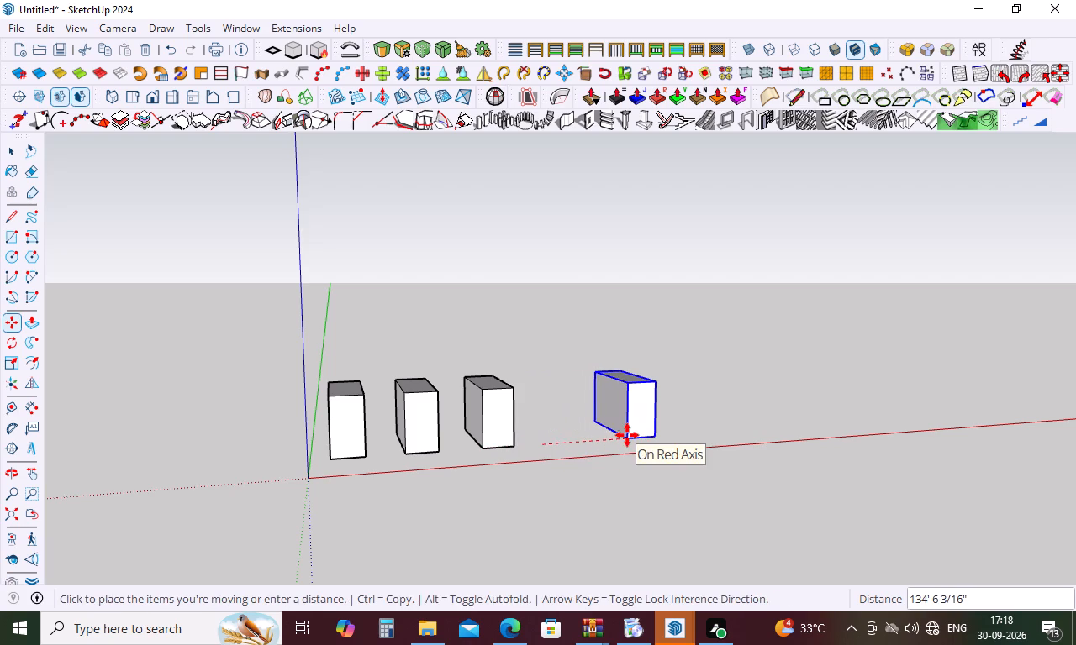
{"action": "left_click", "coordinate": [627, 435]}
{"action": "key", "text": "space"}
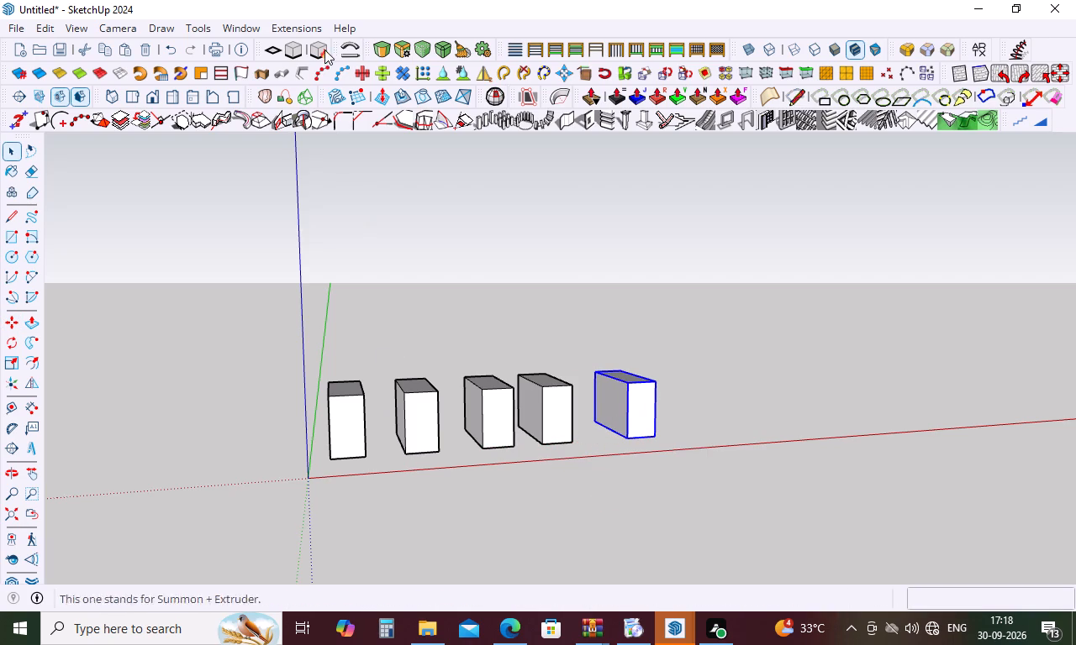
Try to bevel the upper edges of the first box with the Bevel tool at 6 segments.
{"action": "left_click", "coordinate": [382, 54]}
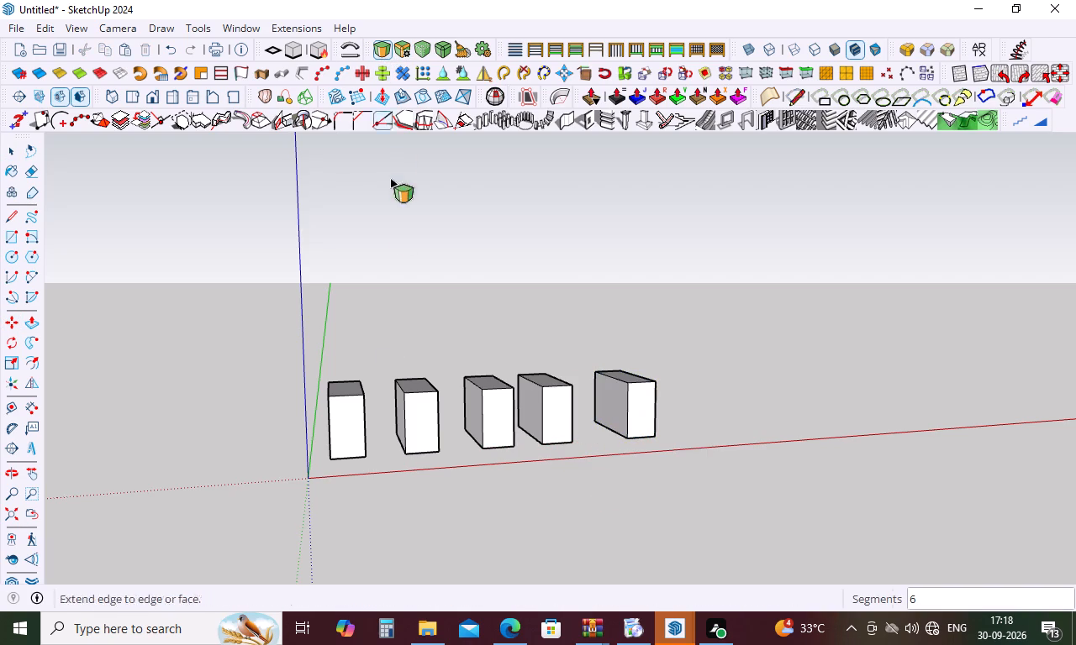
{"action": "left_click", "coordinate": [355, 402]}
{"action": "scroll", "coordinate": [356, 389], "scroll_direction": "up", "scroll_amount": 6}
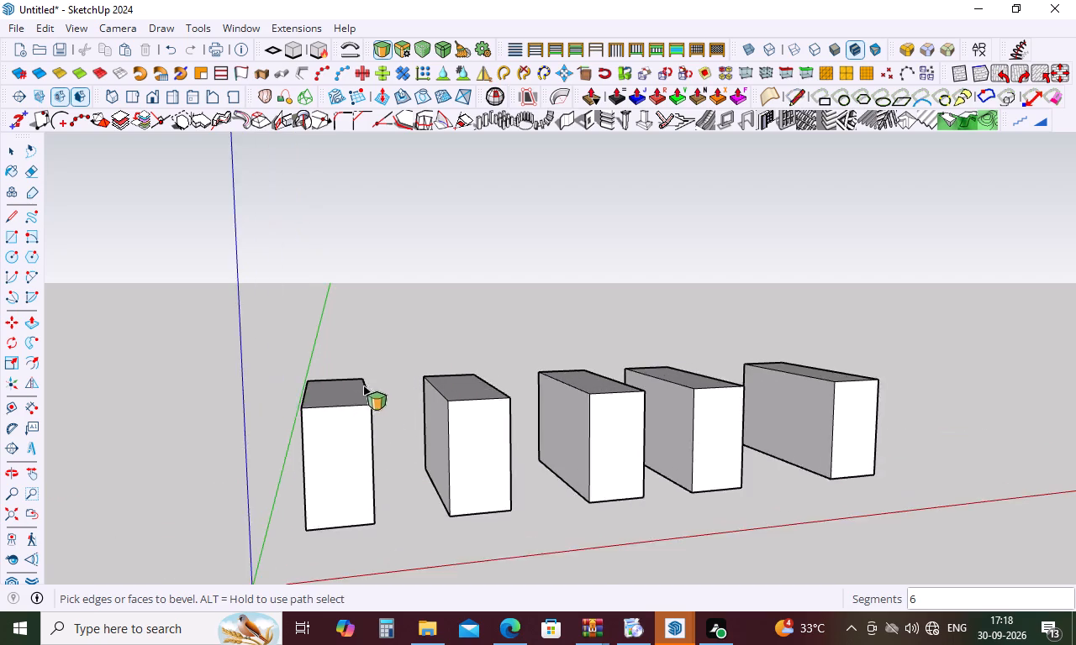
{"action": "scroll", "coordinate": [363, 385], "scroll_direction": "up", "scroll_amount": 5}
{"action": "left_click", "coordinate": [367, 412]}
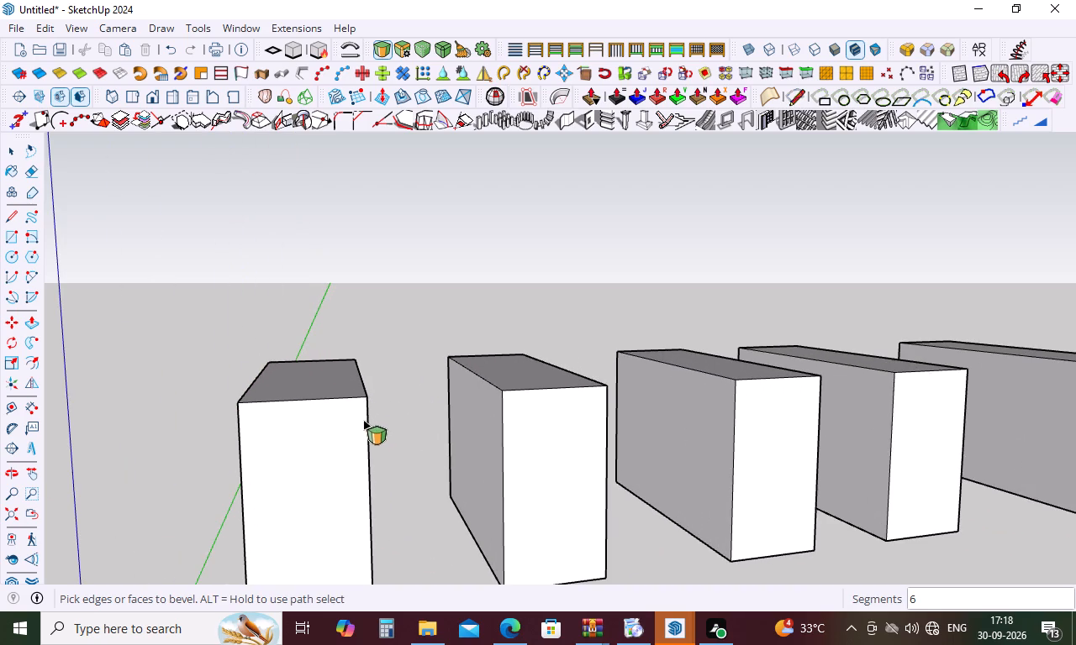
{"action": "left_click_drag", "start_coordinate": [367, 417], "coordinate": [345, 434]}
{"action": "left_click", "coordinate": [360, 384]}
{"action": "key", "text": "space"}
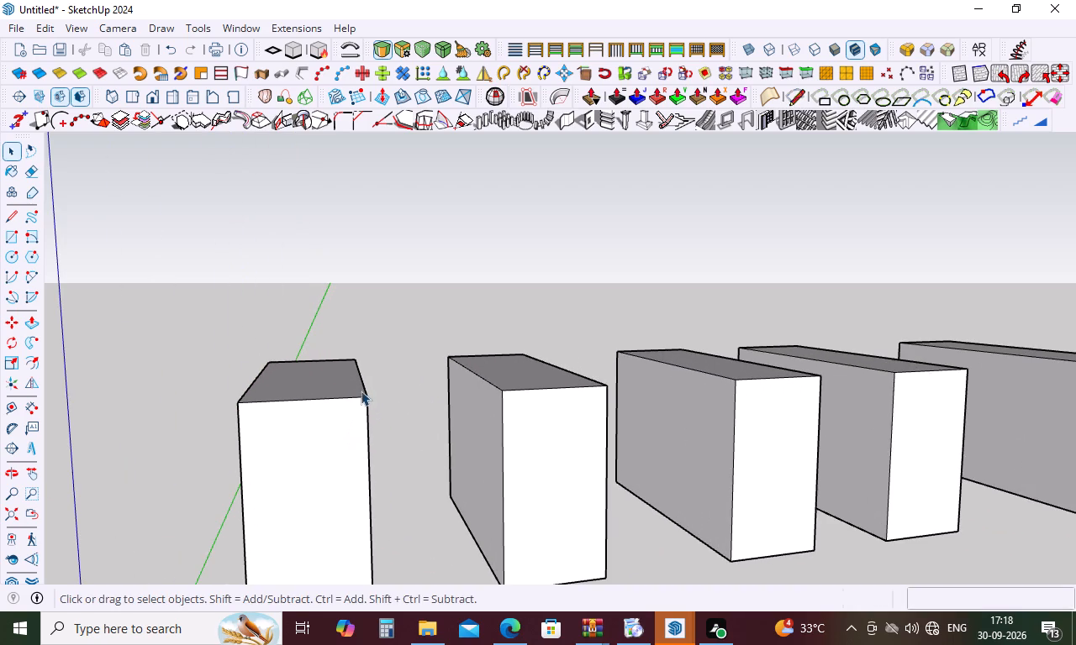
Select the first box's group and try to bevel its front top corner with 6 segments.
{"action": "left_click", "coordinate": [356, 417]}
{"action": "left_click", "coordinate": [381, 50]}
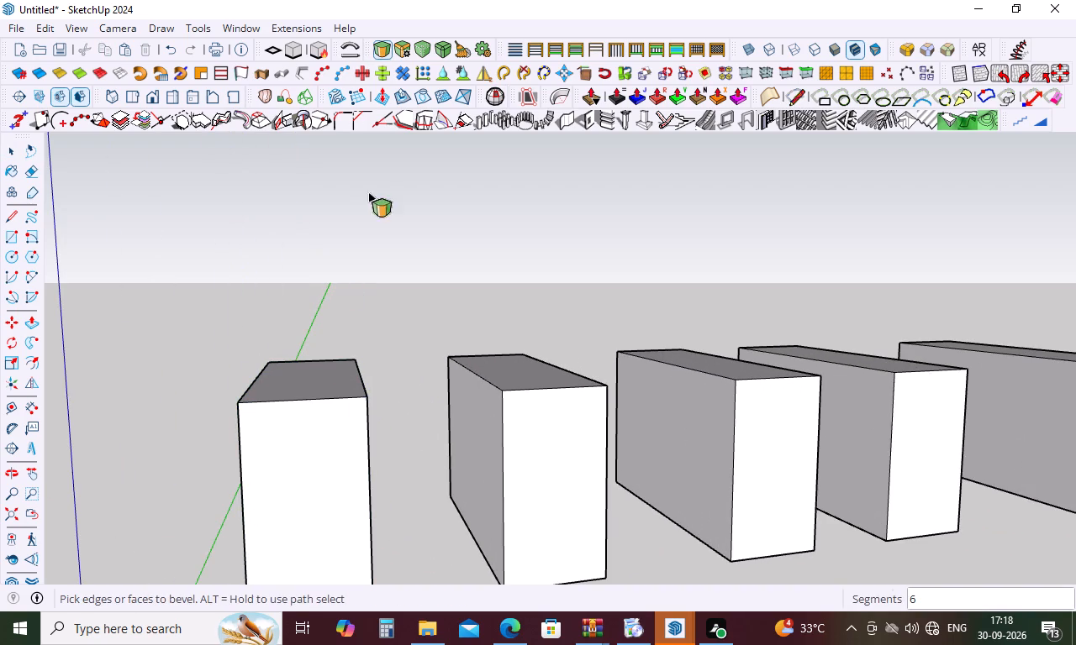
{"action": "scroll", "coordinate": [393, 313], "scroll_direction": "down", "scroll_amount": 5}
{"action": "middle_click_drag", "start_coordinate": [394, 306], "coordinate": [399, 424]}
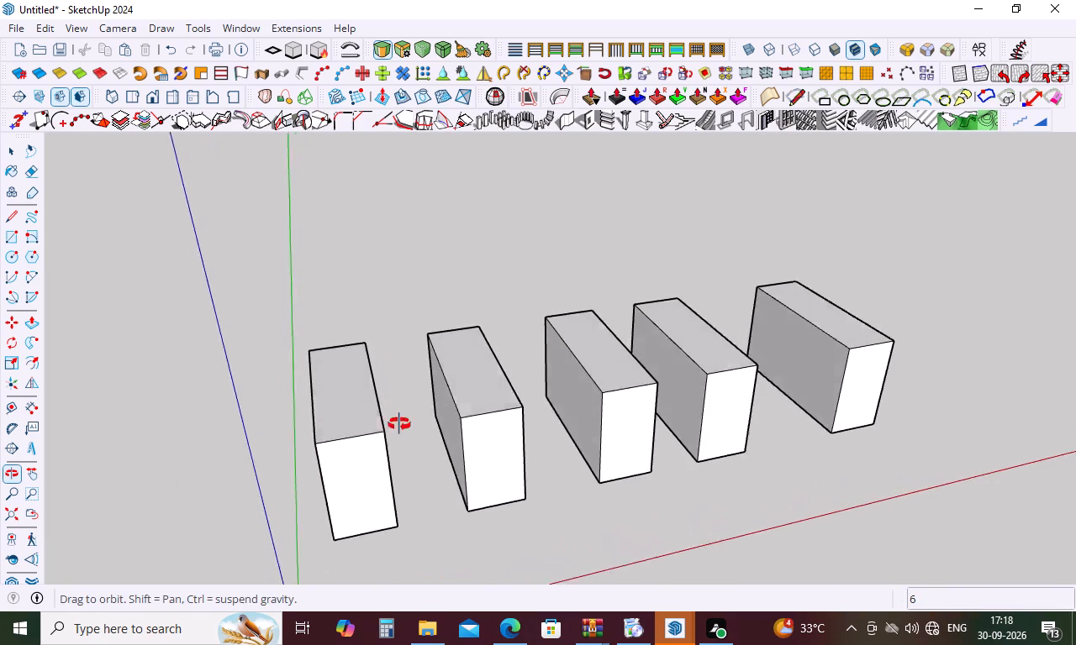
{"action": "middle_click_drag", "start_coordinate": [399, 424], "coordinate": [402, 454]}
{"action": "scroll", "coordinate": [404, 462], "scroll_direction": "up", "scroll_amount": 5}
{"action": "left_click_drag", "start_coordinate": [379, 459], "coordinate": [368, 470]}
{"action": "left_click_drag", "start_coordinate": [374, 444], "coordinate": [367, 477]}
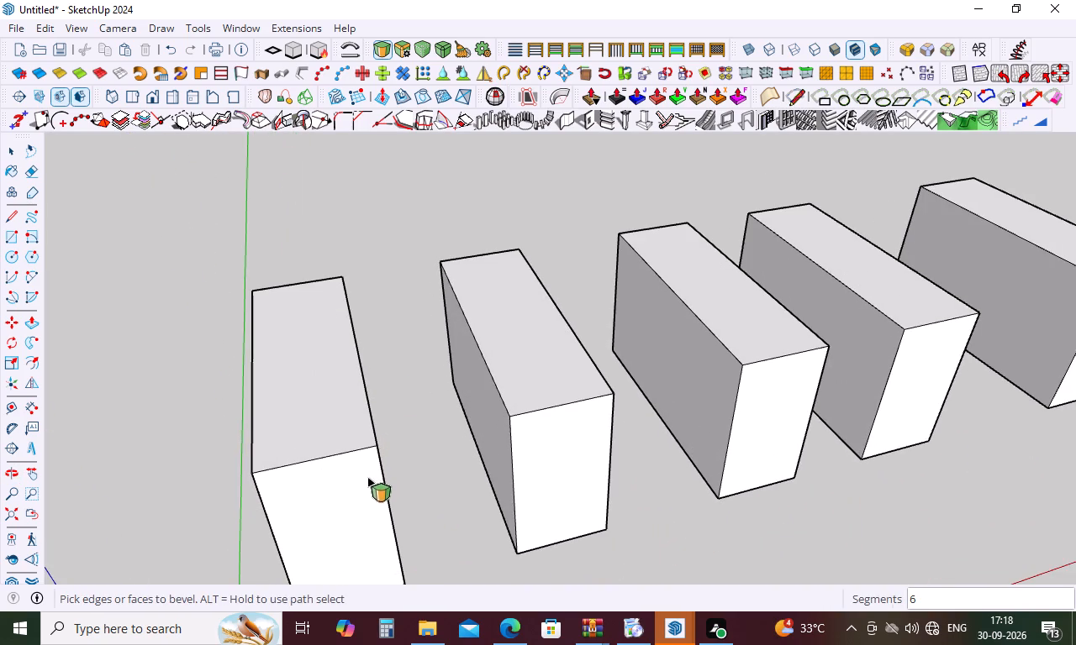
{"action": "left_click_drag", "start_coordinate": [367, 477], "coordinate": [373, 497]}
Open the first box's group, group all of its geometry inside it, and leave the group.
{"action": "key", "text": "space"}
{"action": "triple_click", "coordinate": [357, 454]}
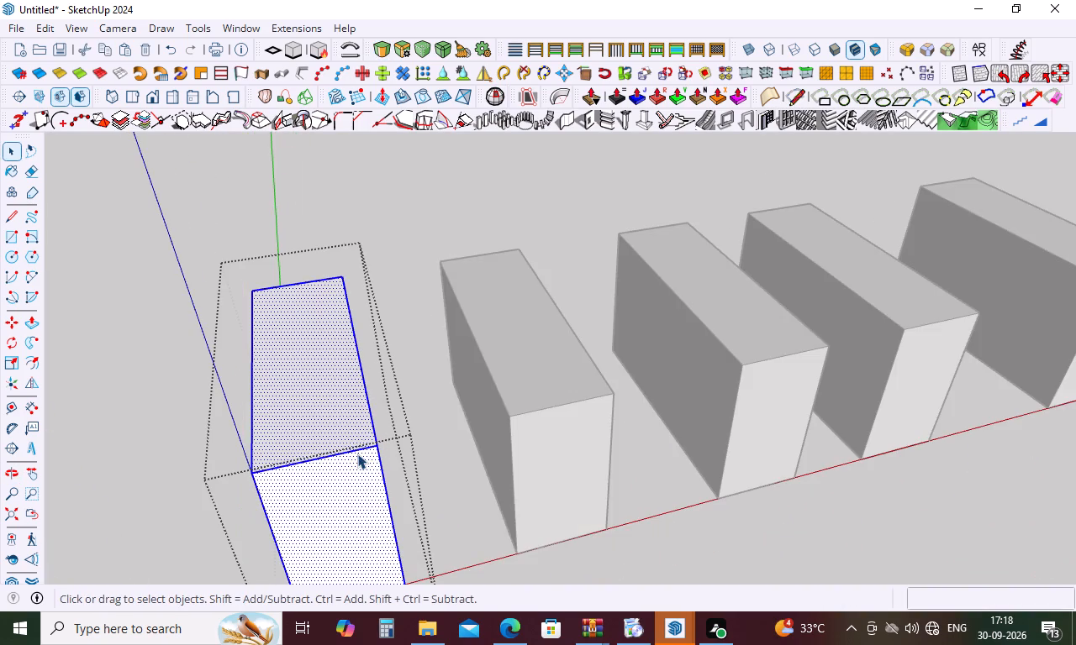
{"action": "left_click", "coordinate": [357, 454]}
{"action": "right_click", "coordinate": [361, 438]}
{"action": "left_click", "coordinate": [454, 166]}
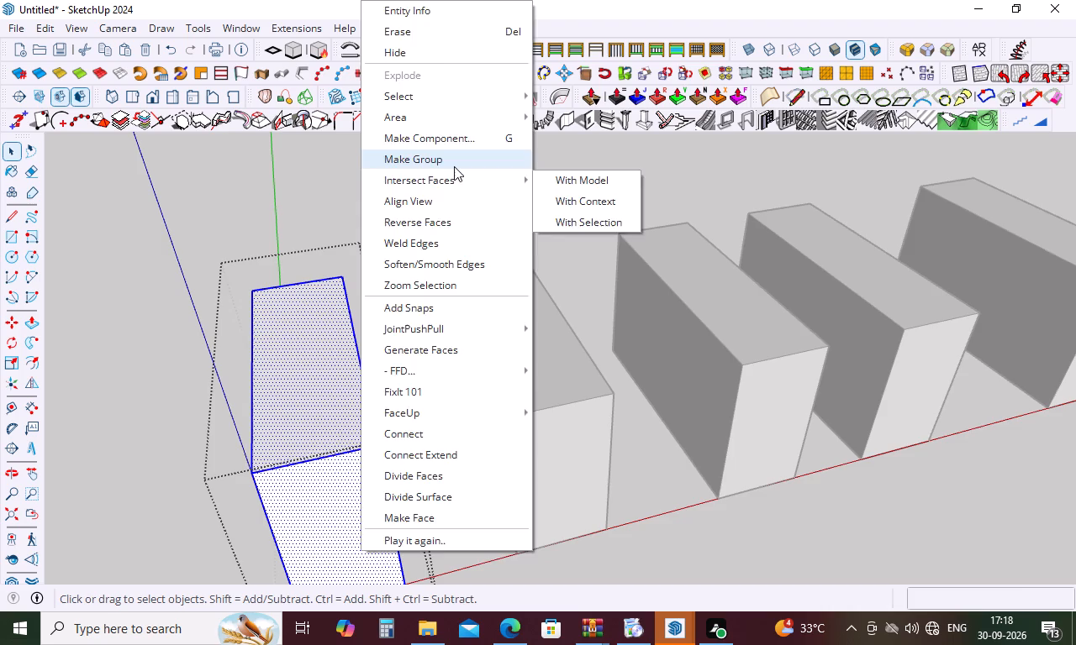
{"action": "left_click", "coordinate": [533, 233]}
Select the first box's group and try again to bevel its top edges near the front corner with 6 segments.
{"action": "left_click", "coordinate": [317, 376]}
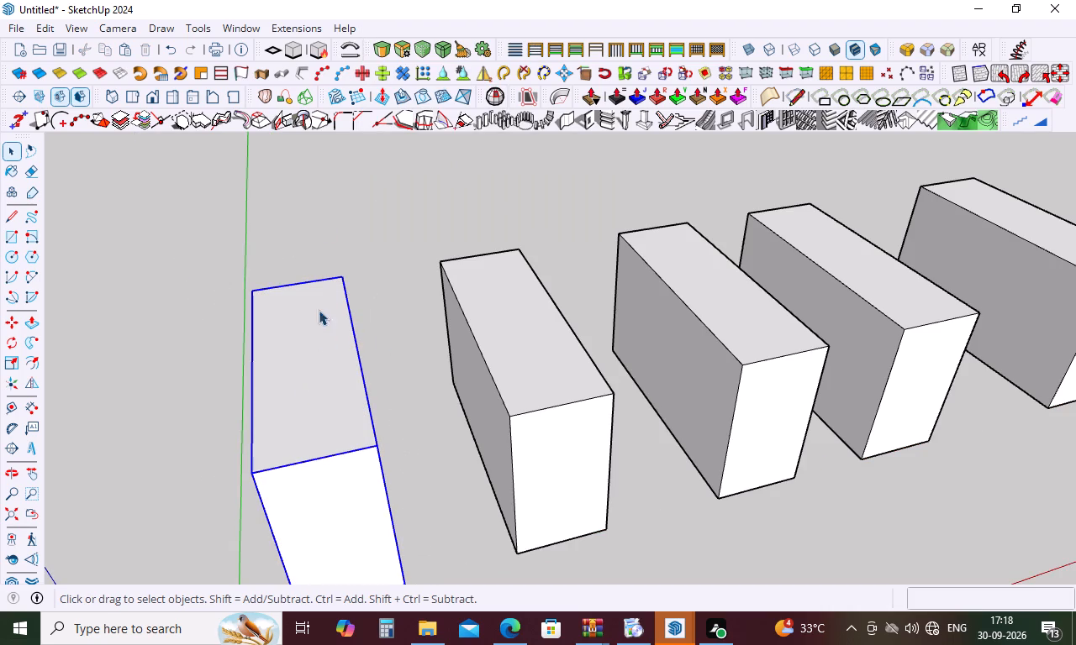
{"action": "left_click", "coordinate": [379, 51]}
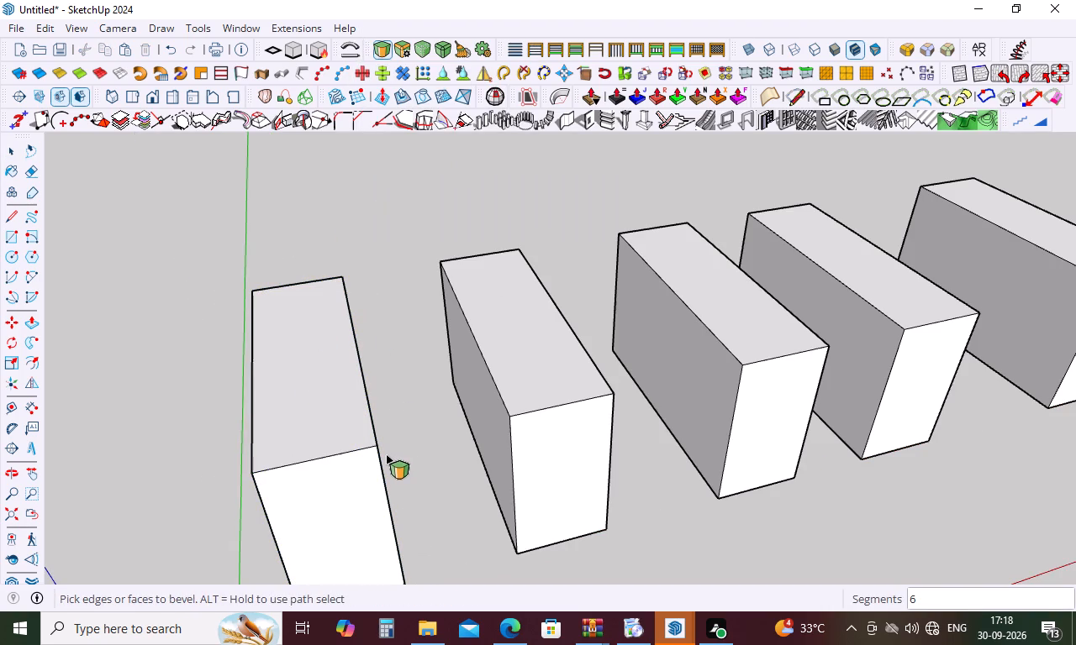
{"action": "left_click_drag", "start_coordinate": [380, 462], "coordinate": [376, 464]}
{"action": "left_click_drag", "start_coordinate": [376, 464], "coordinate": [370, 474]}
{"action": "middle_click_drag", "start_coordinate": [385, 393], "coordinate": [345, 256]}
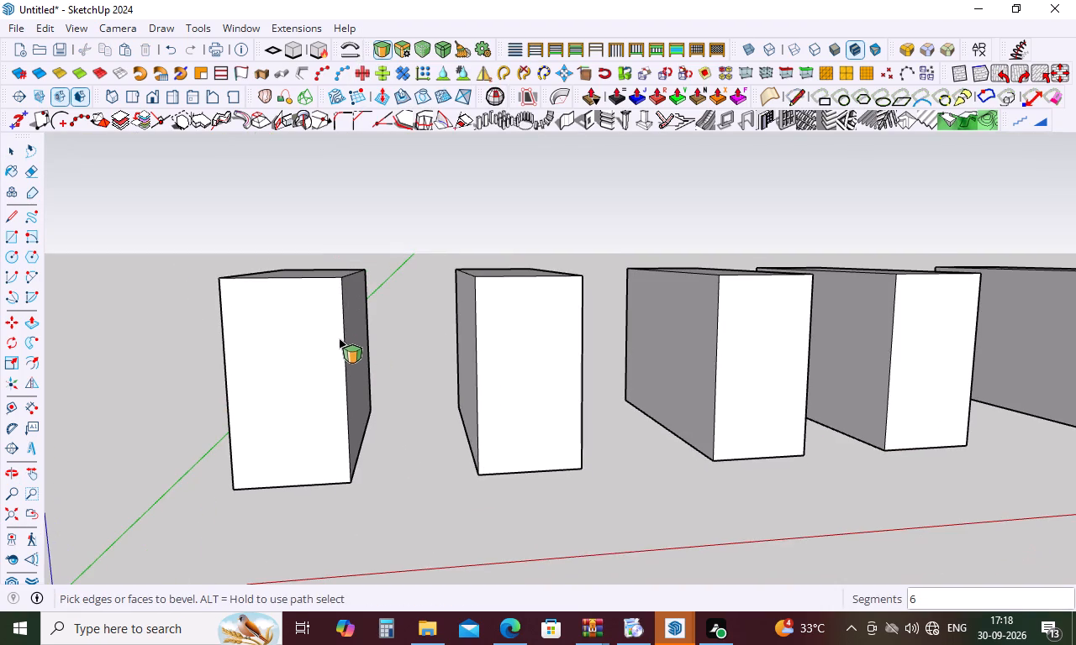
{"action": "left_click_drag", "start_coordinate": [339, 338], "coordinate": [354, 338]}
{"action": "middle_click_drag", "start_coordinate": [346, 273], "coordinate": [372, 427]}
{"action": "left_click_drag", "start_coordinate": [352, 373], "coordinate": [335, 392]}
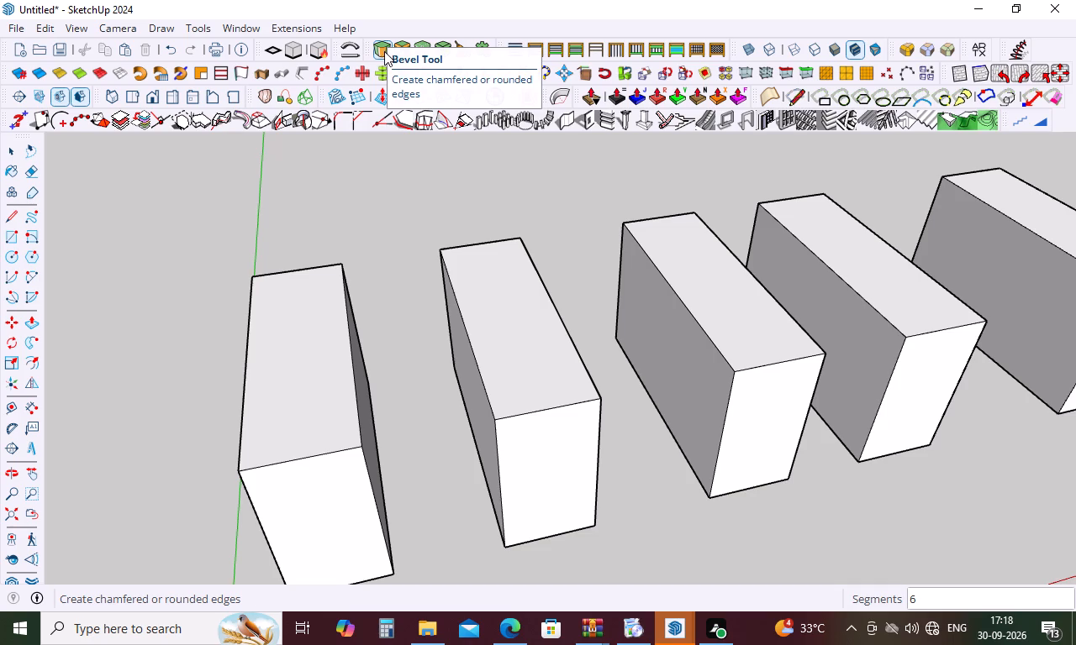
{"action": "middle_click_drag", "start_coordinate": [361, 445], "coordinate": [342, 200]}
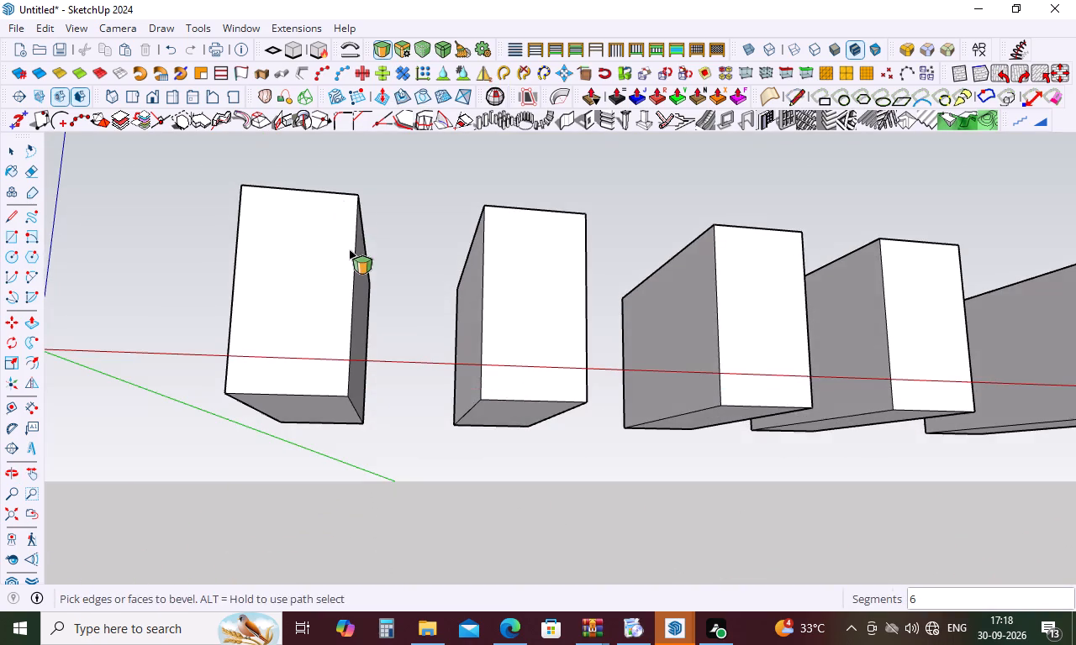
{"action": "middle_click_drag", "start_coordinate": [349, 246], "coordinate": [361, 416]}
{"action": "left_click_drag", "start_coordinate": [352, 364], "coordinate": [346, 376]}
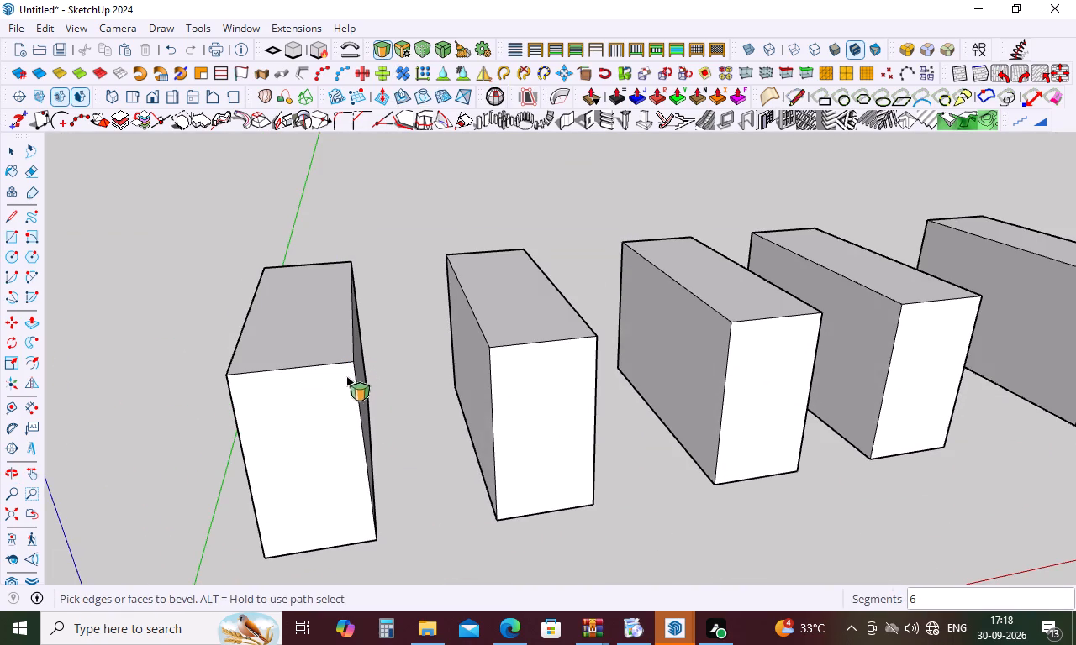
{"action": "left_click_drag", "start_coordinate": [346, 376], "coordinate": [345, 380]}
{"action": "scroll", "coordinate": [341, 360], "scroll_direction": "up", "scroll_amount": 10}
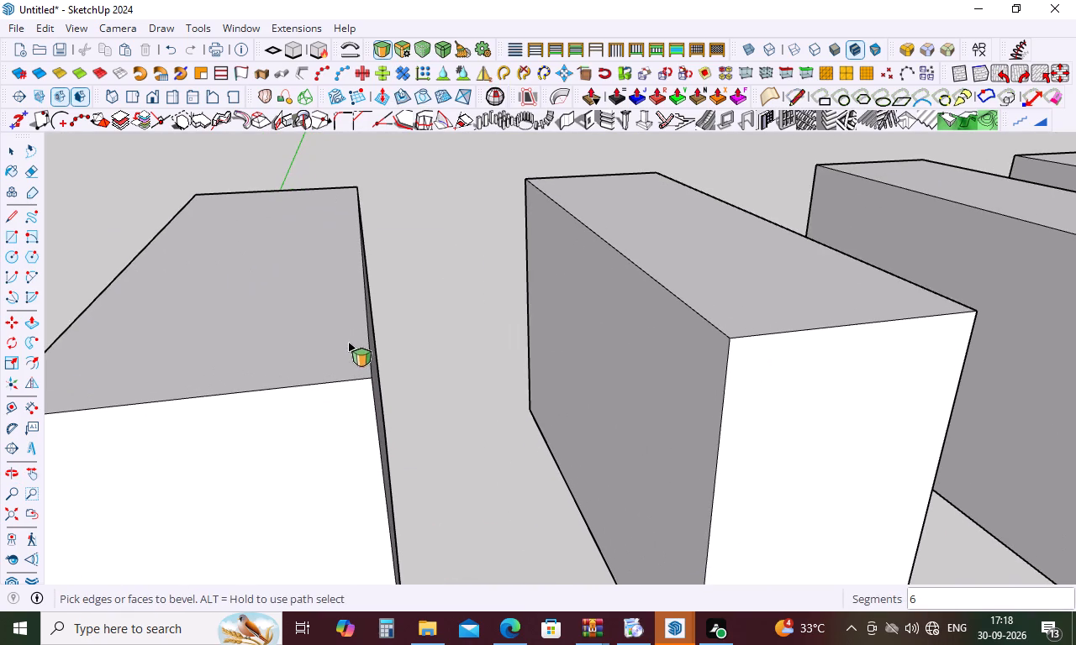
Set the bevel to 8 segments and try to bevel the first box's top edge facing the second box.
{"action": "key", "text": "8"}
{"action": "key", "text": "Return"}
{"action": "left_click_drag", "start_coordinate": [345, 350], "coordinate": [351, 389]}
{"action": "left_click_drag", "start_coordinate": [351, 389], "coordinate": [352, 395]}
{"action": "middle_click_drag", "start_coordinate": [367, 375], "coordinate": [357, 415]}
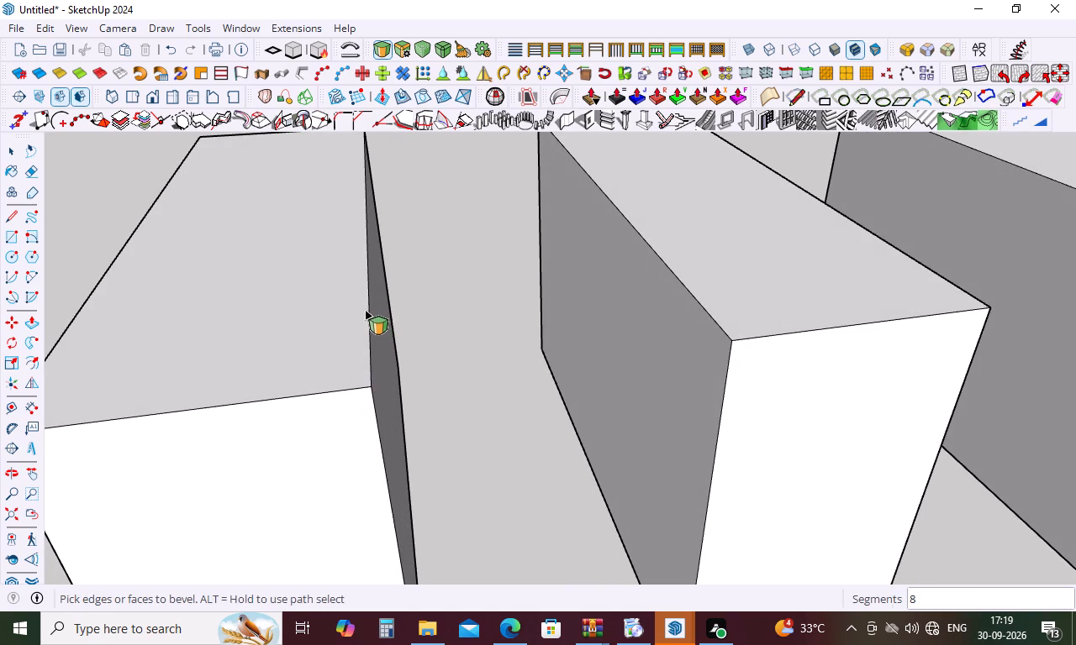
{"action": "left_click", "coordinate": [365, 310]}
{"action": "triple_click", "coordinate": [367, 316]}
{"action": "triple_click", "coordinate": [367, 316]}
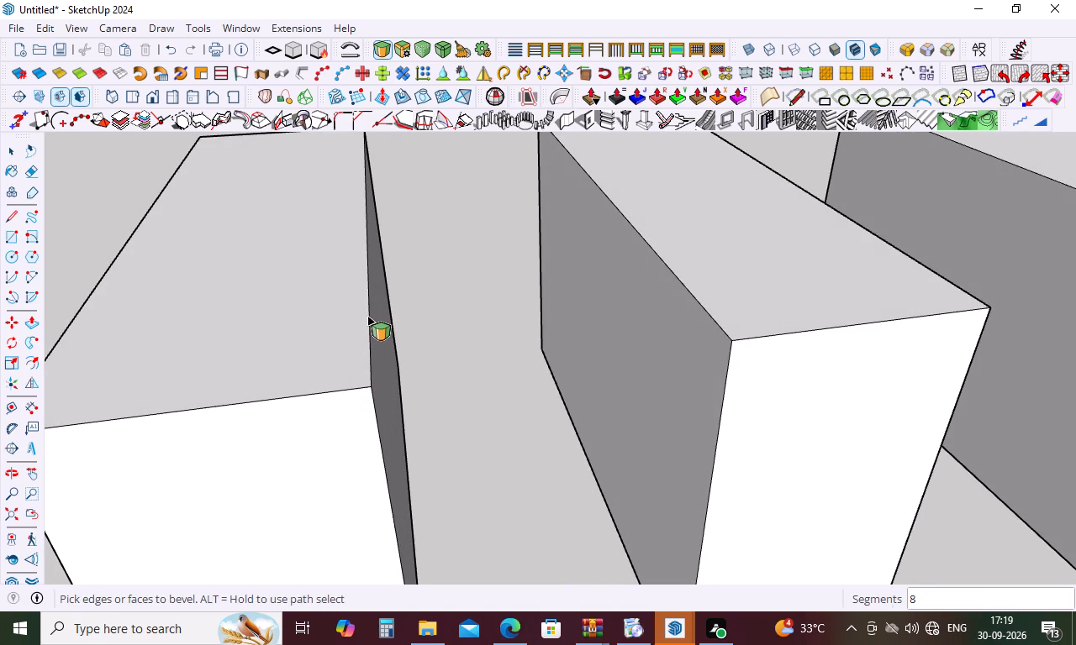
{"action": "triple_click", "coordinate": [367, 316]}
{"action": "left_click_drag", "start_coordinate": [367, 316], "coordinate": [349, 333]}
{"action": "left_click_drag", "start_coordinate": [349, 333], "coordinate": [330, 350]}
{"action": "left_click_drag", "start_coordinate": [380, 309], "coordinate": [332, 367]}
{"action": "scroll", "coordinate": [407, 242], "scroll_direction": "down", "scroll_amount": 5}
Open the second box's group, select its front top edge with both adjoining faces, and bevel them about 9' 3 1/4" with 8 segments.
{"action": "key", "text": "space"}
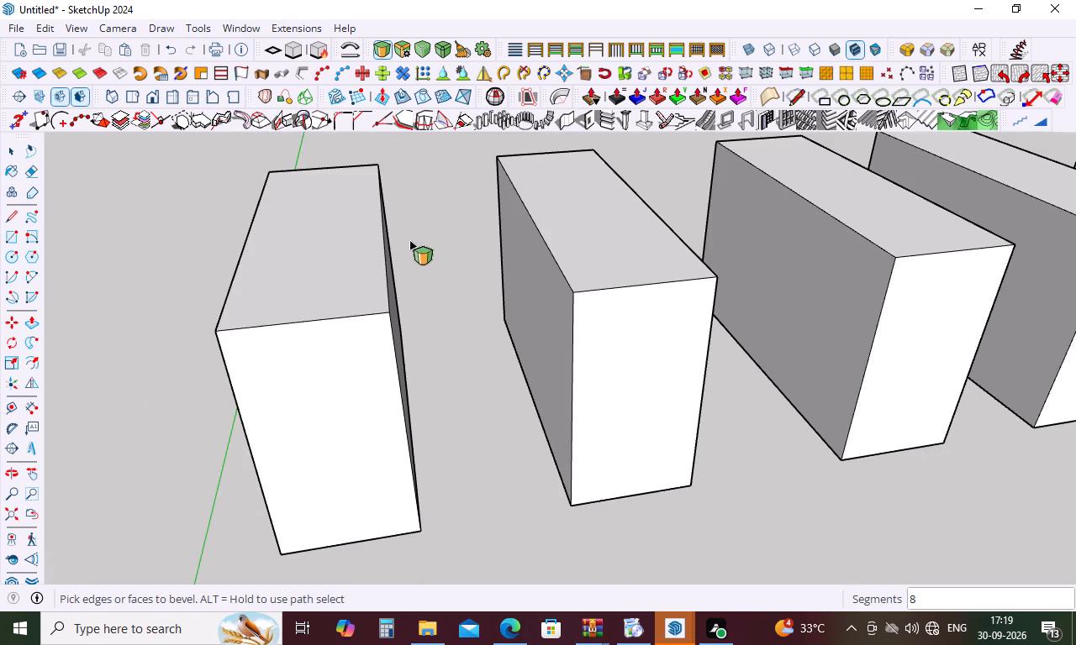
{"action": "left_click", "coordinate": [591, 289]}
{"action": "double_click", "coordinate": [591, 289]}
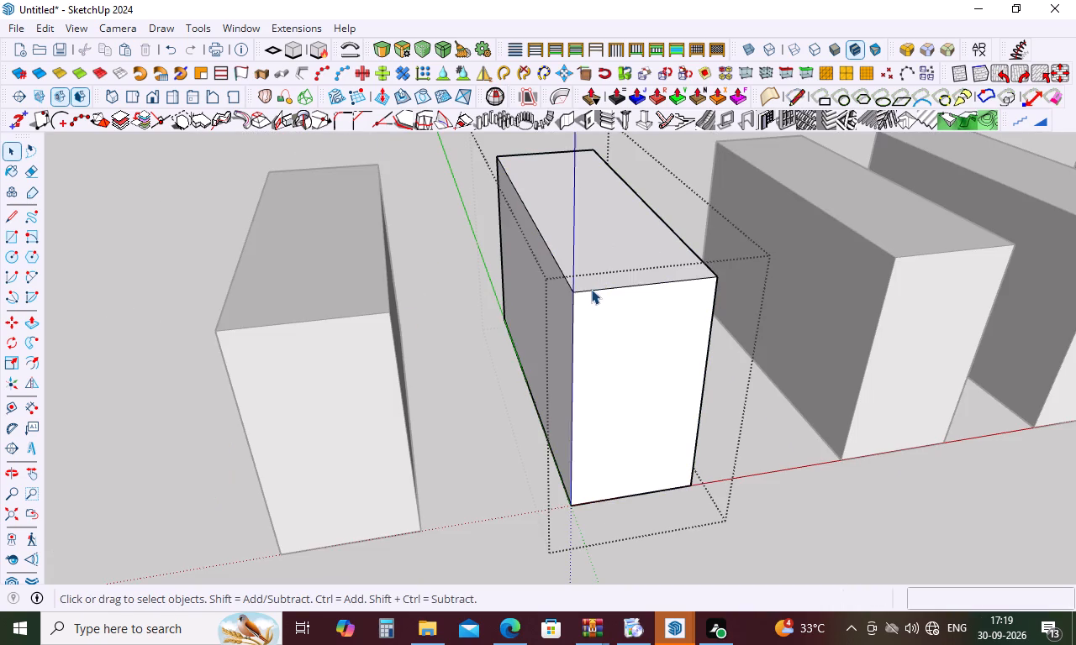
{"action": "left_click", "coordinate": [591, 289]}
{"action": "double_click", "coordinate": [591, 289]}
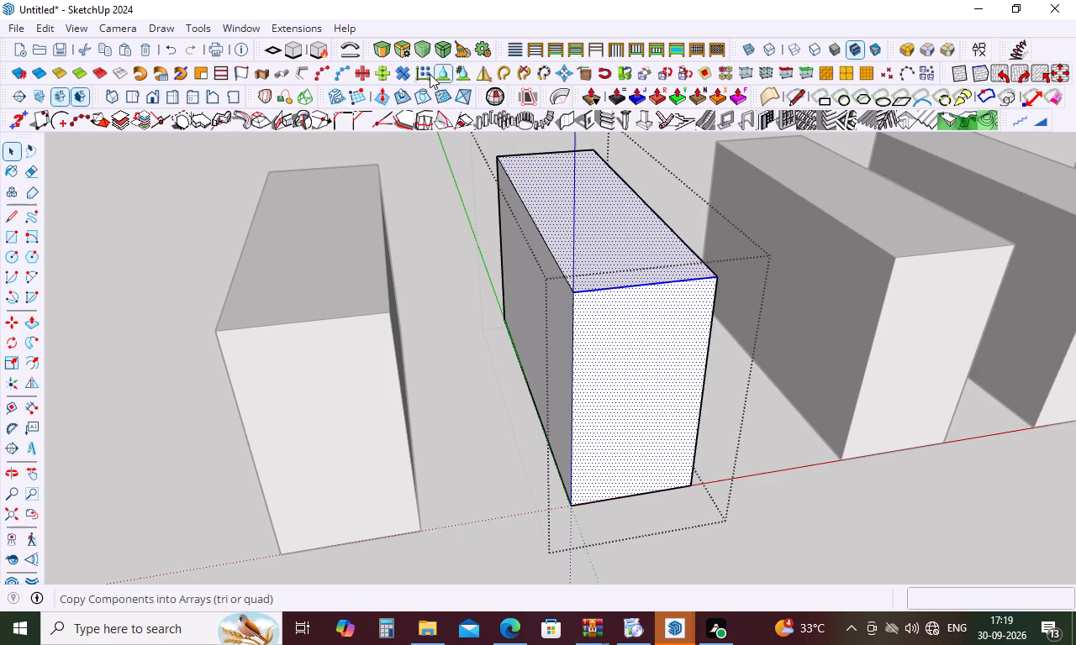
{"action": "left_click", "coordinate": [384, 51]}
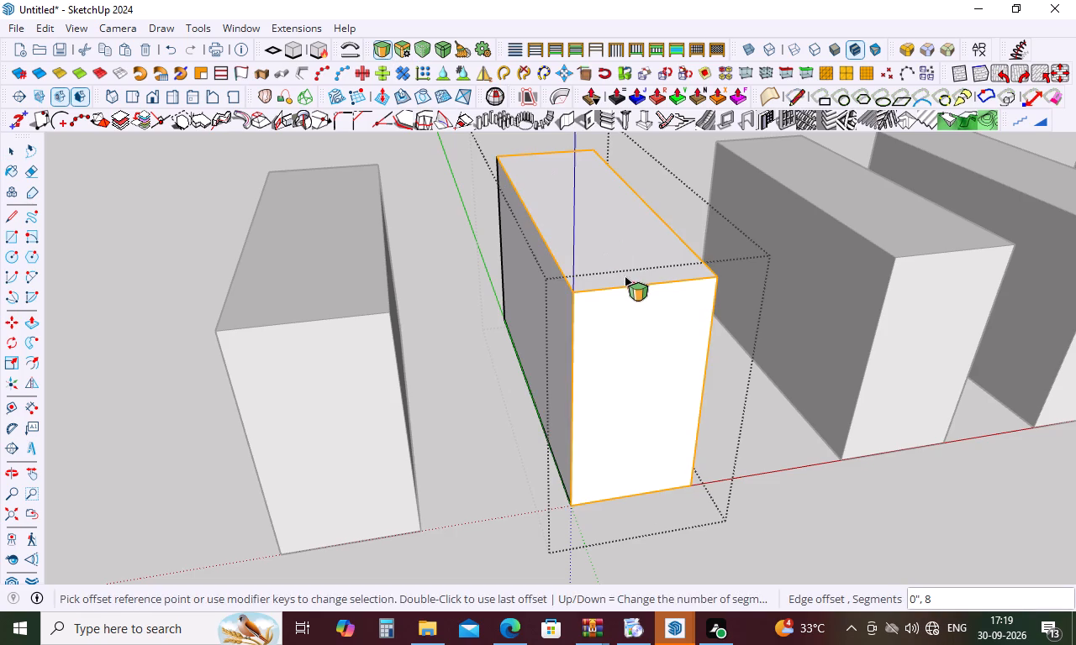
{"action": "left_click", "coordinate": [625, 282]}
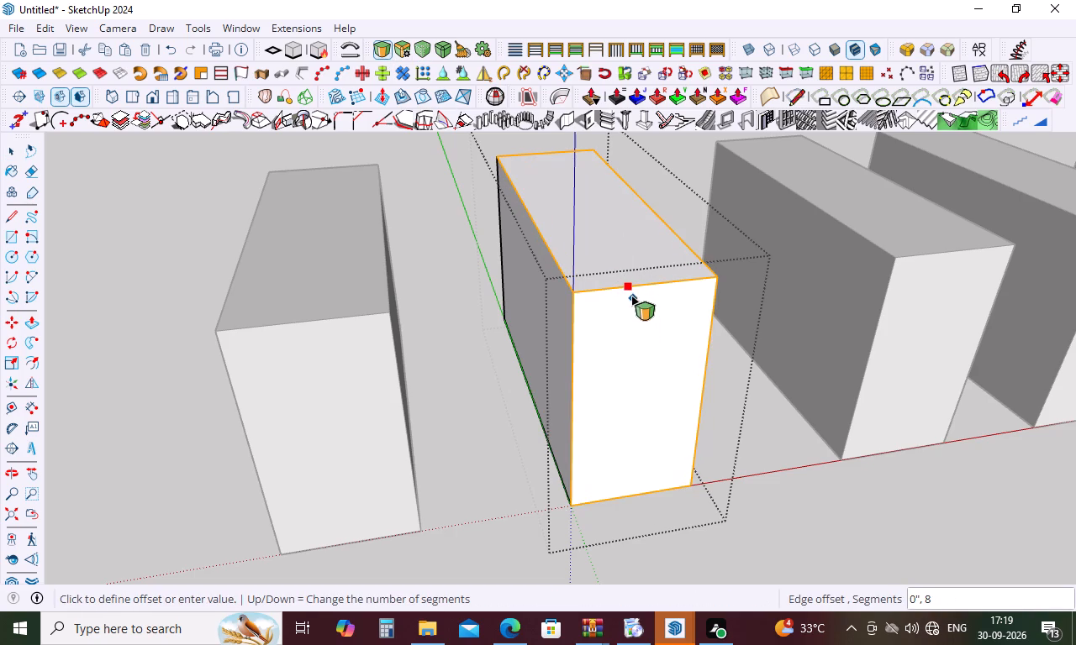
{"action": "left_click_drag", "start_coordinate": [627, 286], "coordinate": [632, 302]}
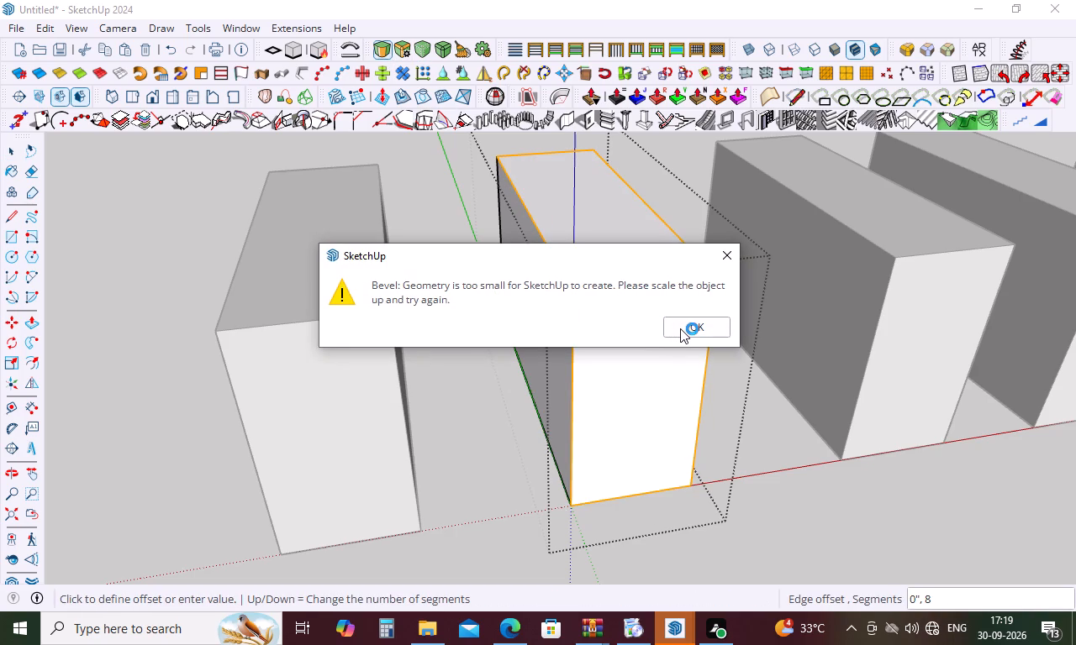
{"action": "left_click", "coordinate": [680, 328]}
{"action": "left_click_drag", "start_coordinate": [627, 287], "coordinate": [632, 304]}
{"action": "left_click", "coordinate": [731, 253]}
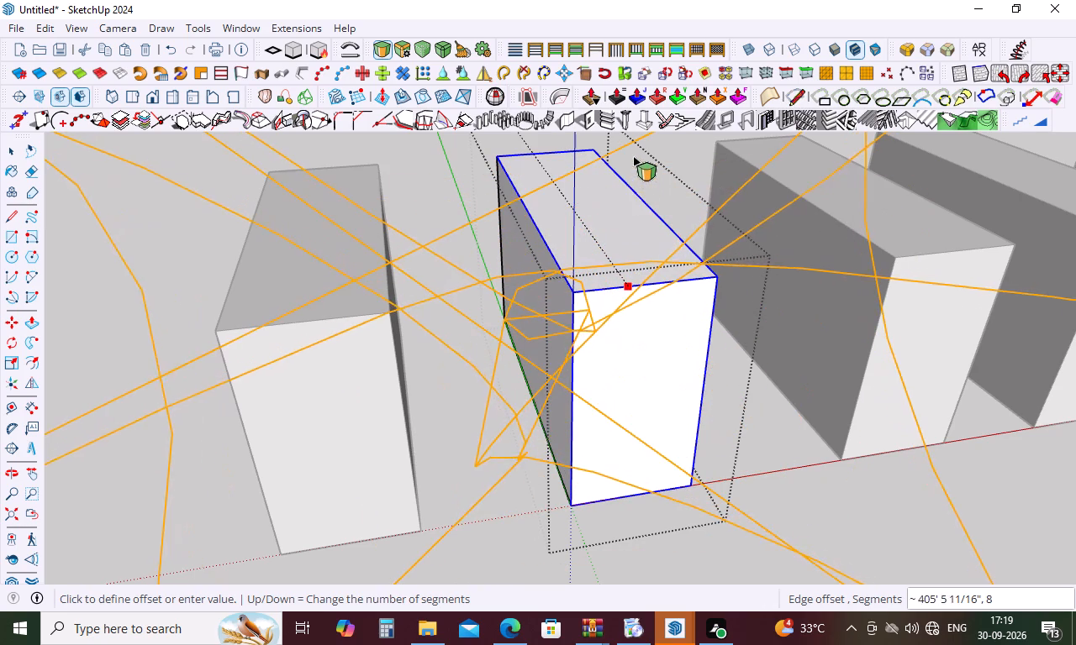
{"action": "left_click", "coordinate": [625, 273]}
{"action": "middle_click_drag", "start_coordinate": [650, 321], "coordinate": [491, 310]}
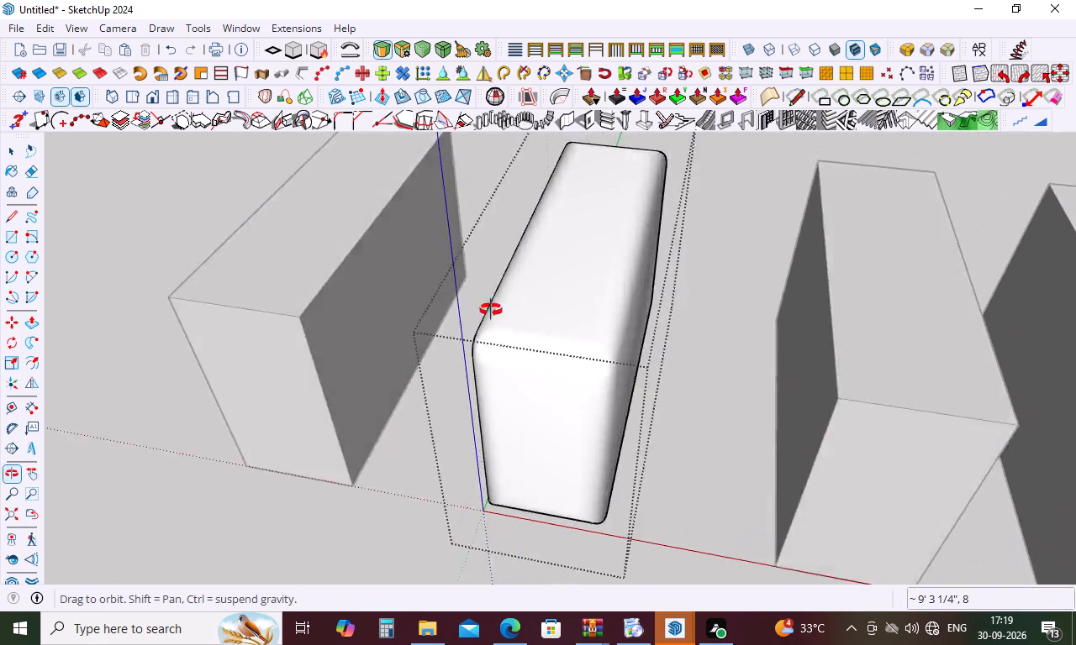
{"action": "middle_click_drag", "start_coordinate": [491, 310], "coordinate": [675, 349]}
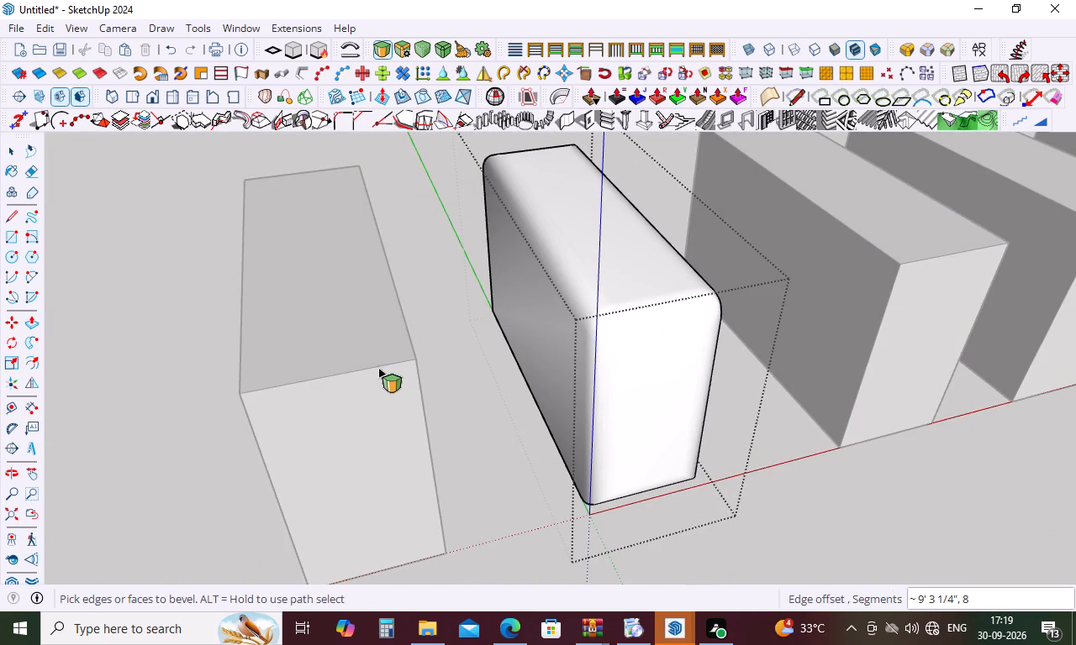
Leave the second box's group and open the first box's group for editing.
{"action": "left_click", "coordinate": [376, 363]}
{"action": "key", "text": "space"}
{"action": "left_click", "coordinate": [472, 347]}
{"action": "double_click", "coordinate": [410, 369]}
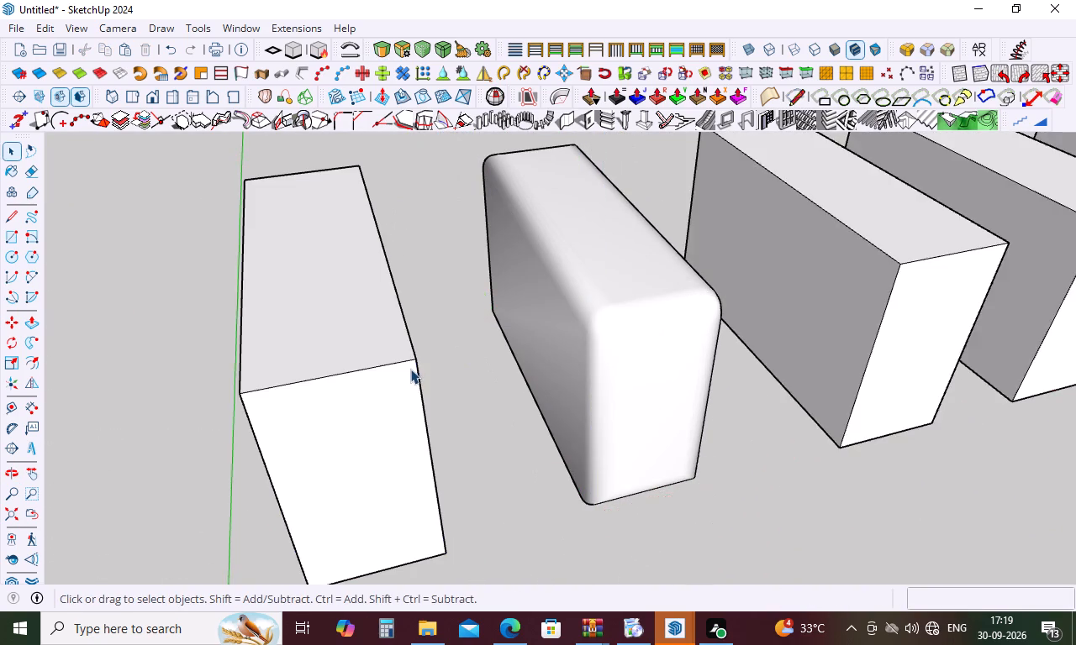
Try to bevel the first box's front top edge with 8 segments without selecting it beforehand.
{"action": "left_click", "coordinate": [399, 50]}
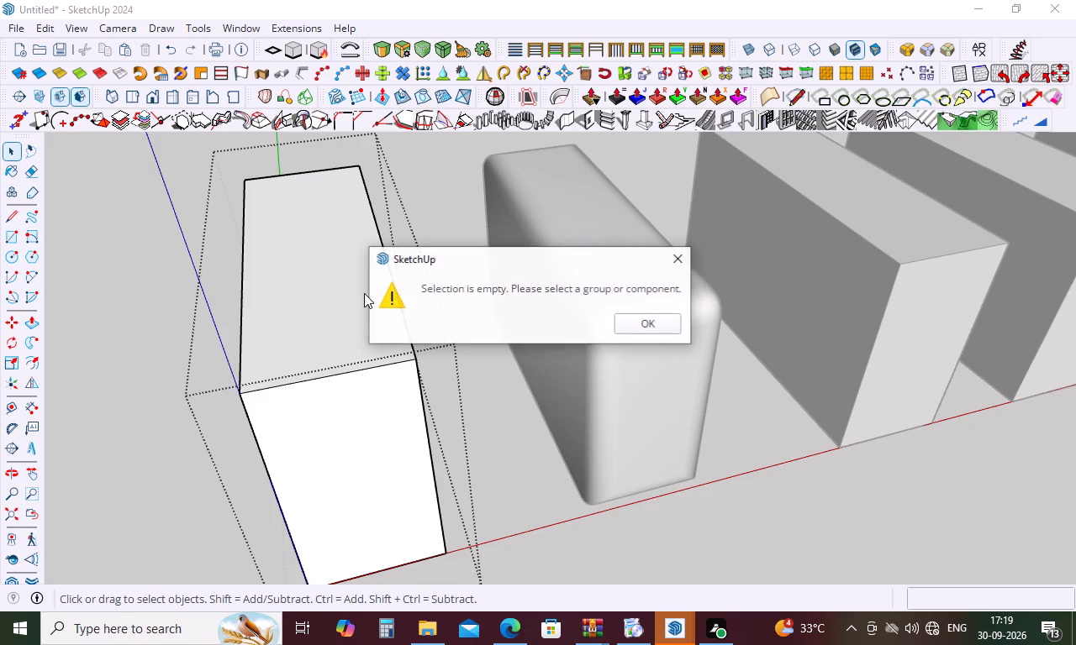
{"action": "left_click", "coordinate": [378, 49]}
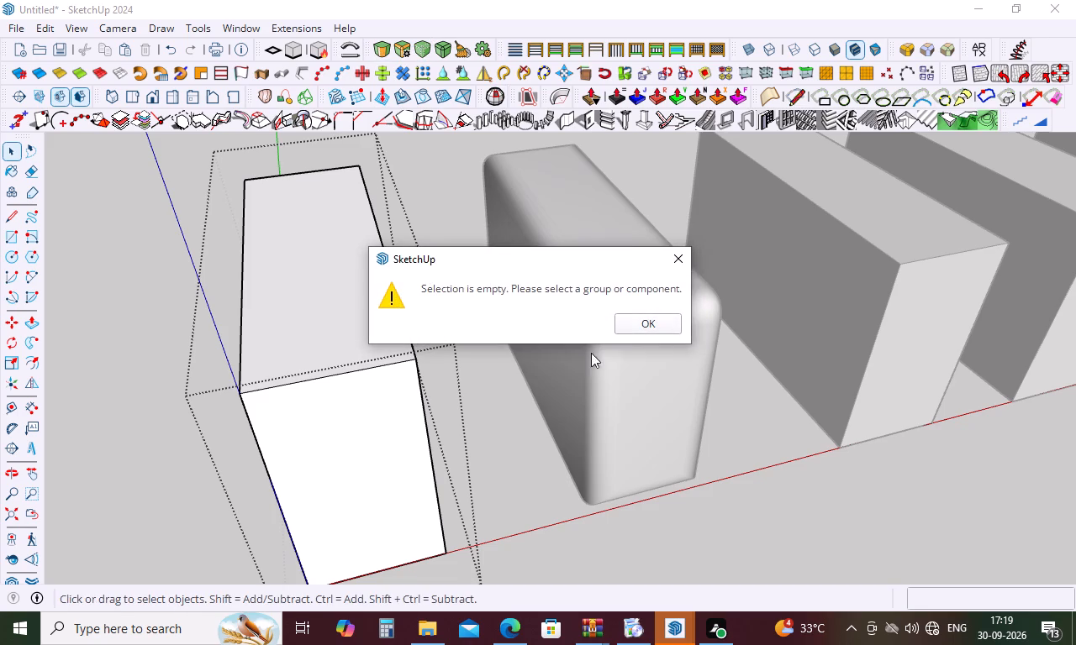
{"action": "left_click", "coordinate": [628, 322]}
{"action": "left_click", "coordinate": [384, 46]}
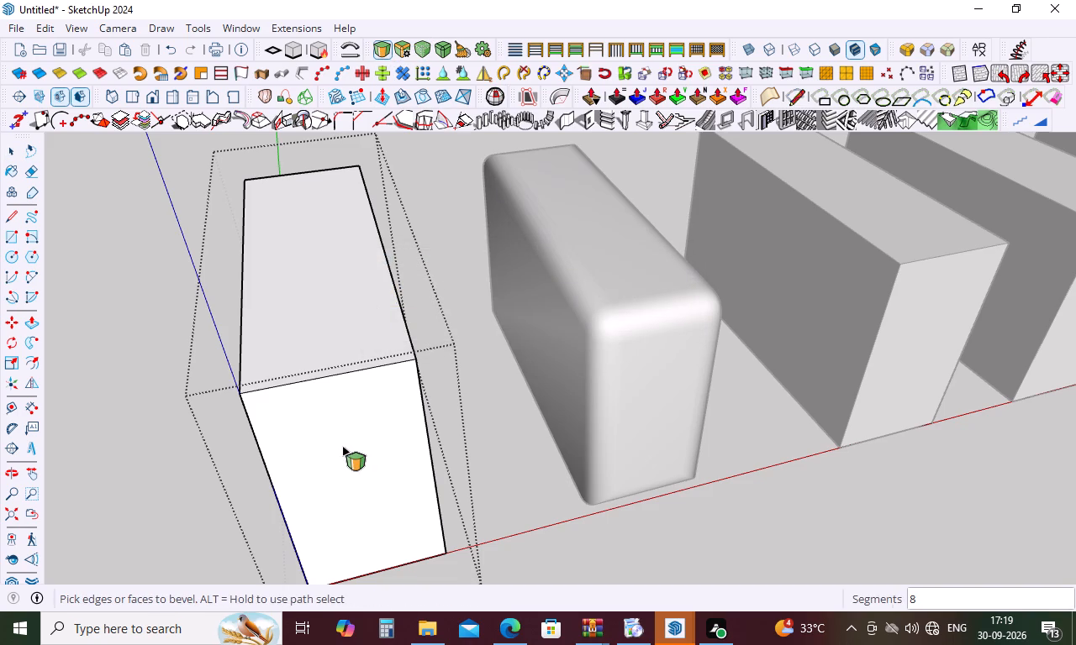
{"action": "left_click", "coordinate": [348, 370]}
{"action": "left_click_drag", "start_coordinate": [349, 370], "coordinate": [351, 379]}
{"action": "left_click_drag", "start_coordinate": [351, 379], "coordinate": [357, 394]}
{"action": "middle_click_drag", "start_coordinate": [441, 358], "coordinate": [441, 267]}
Select the first box's front top edge and bevel it about 18' 6 5/16" with 8 segments.
{"action": "key", "text": "space"}
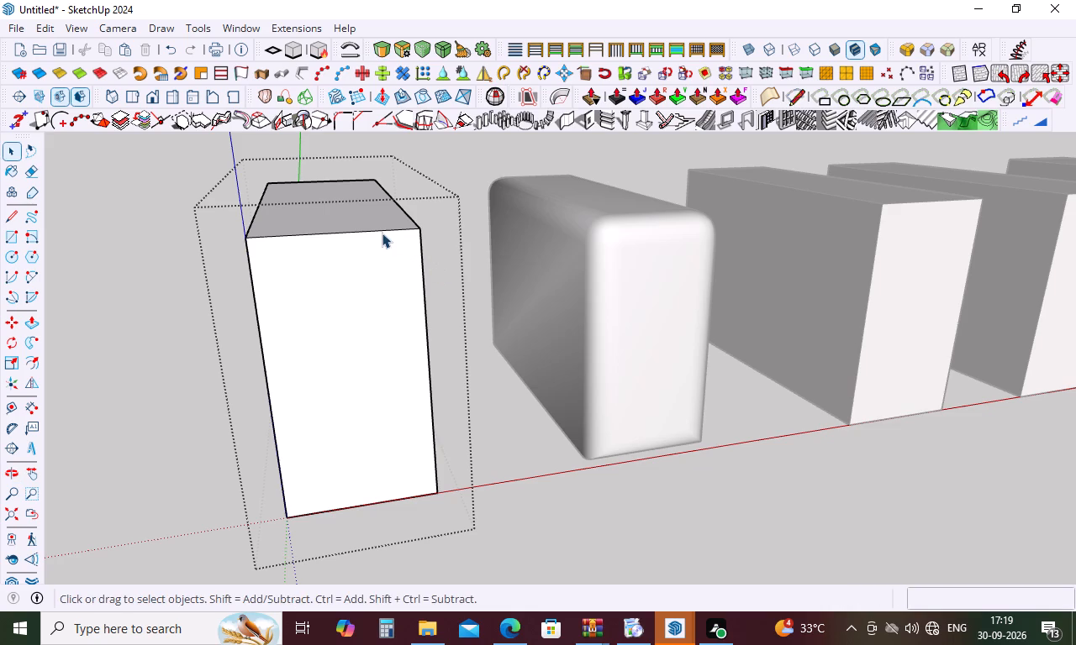
{"action": "left_click", "coordinate": [380, 232]}
{"action": "double_click", "coordinate": [389, 227]}
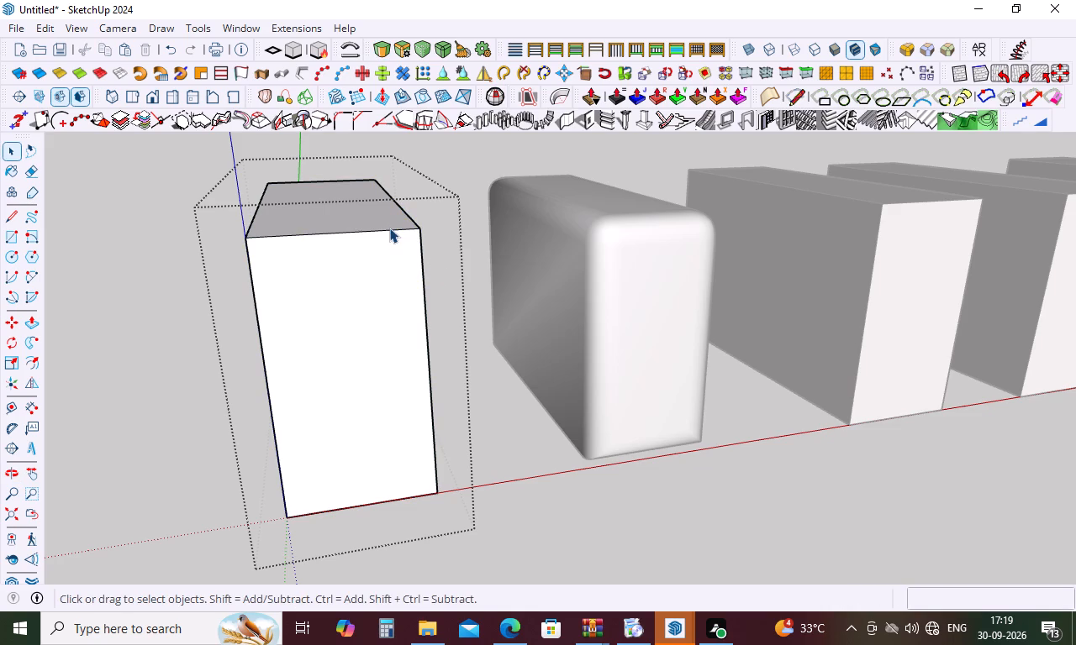
{"action": "left_click", "coordinate": [387, 229]}
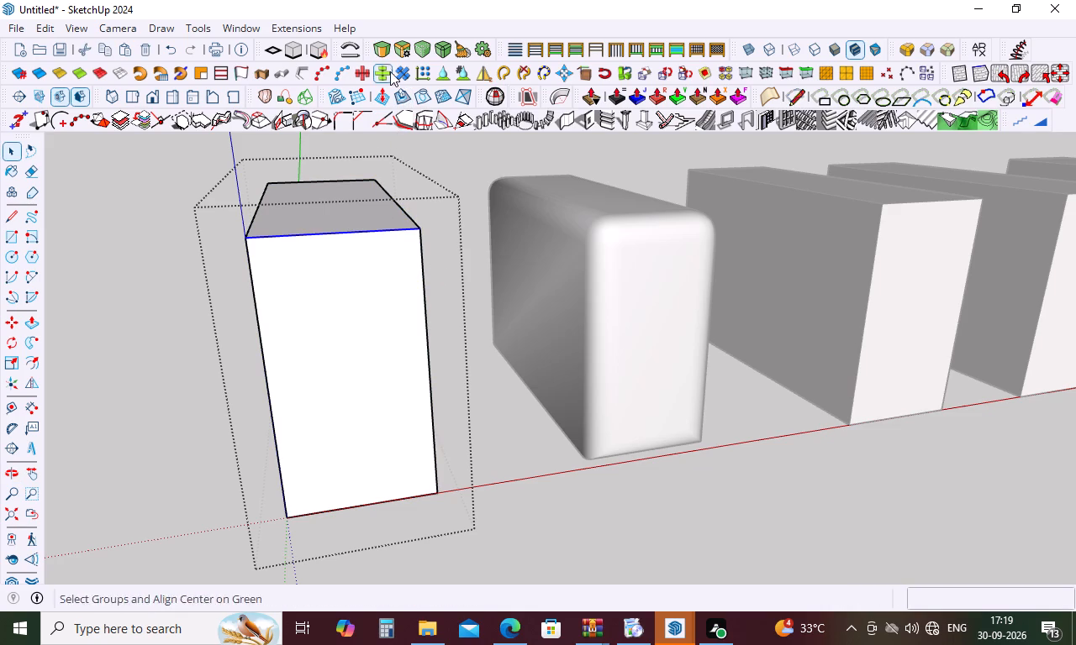
{"action": "left_click", "coordinate": [380, 50]}
{"action": "left_click", "coordinate": [335, 230]}
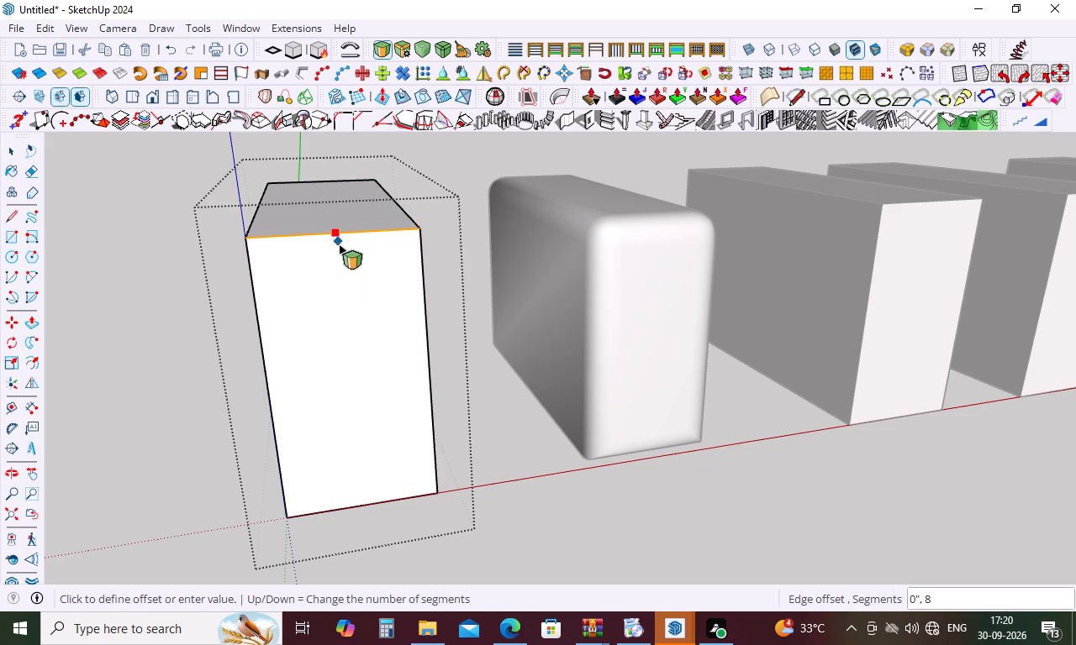
{"action": "left_click_drag", "start_coordinate": [335, 232], "coordinate": [342, 239]}
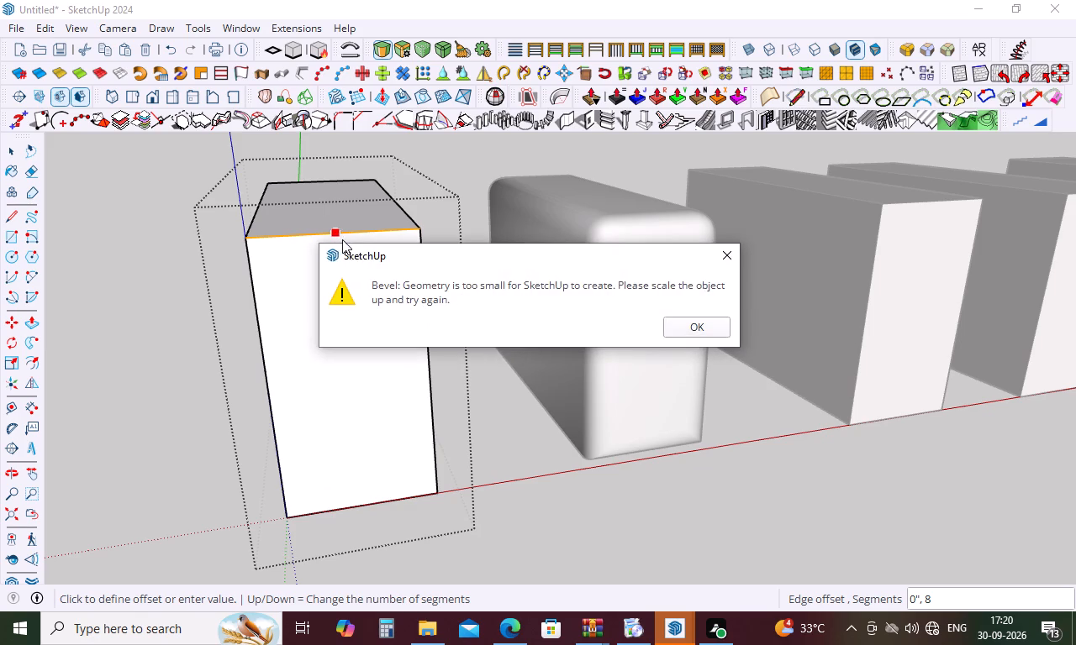
{"action": "left_click_drag", "start_coordinate": [342, 239], "coordinate": [345, 245]}
{"action": "left_click", "coordinate": [718, 328]}
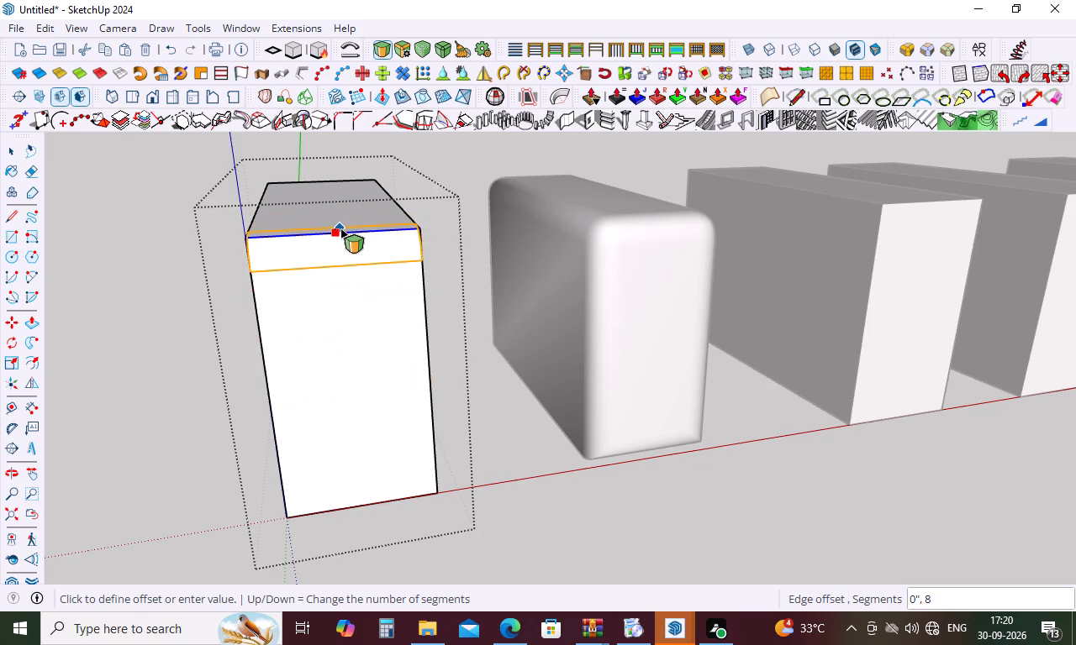
{"action": "left_click", "coordinate": [340, 223]}
{"action": "middle_click_drag", "start_coordinate": [370, 238], "coordinate": [388, 338]}
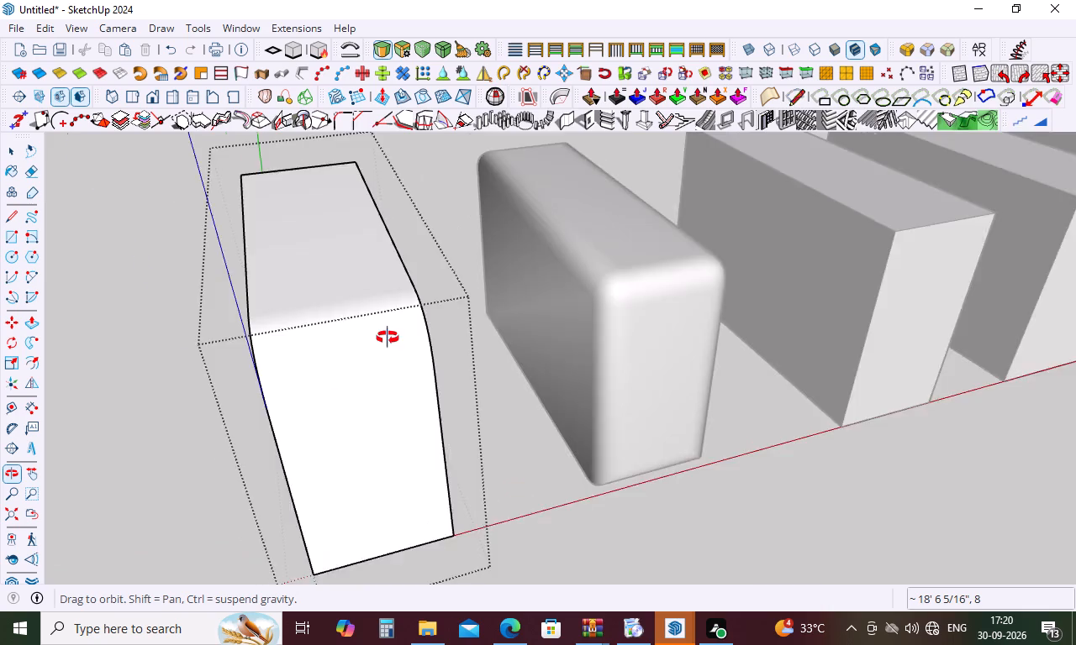
{"action": "middle_click_drag", "start_coordinate": [388, 338], "coordinate": [300, 256]}
{"action": "middle_click_drag", "start_coordinate": [286, 258], "coordinate": [259, 266]}
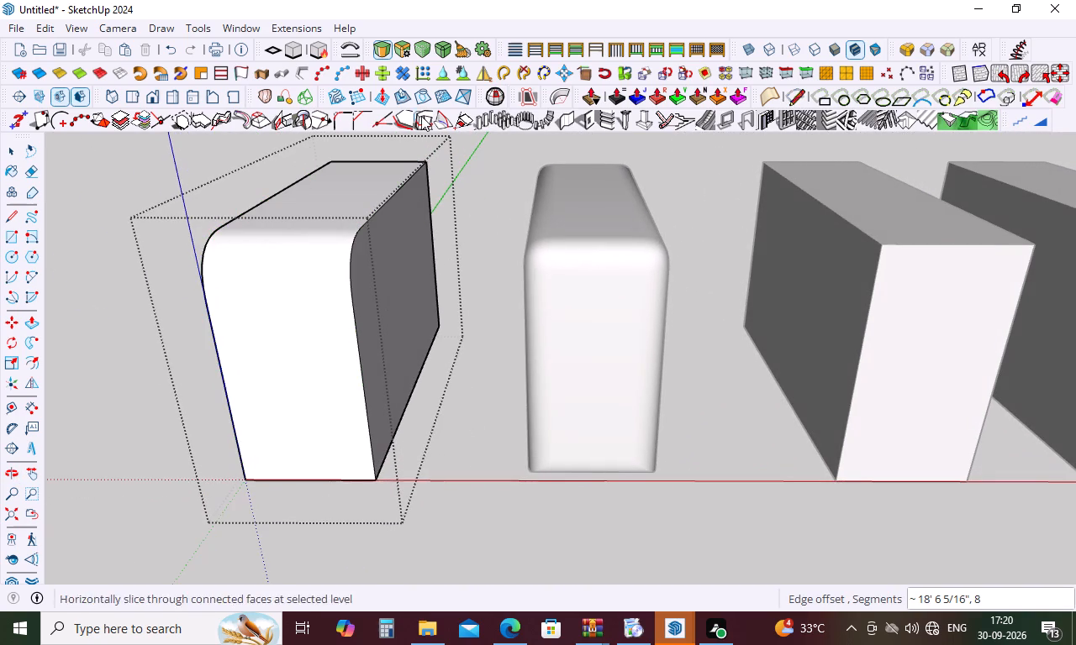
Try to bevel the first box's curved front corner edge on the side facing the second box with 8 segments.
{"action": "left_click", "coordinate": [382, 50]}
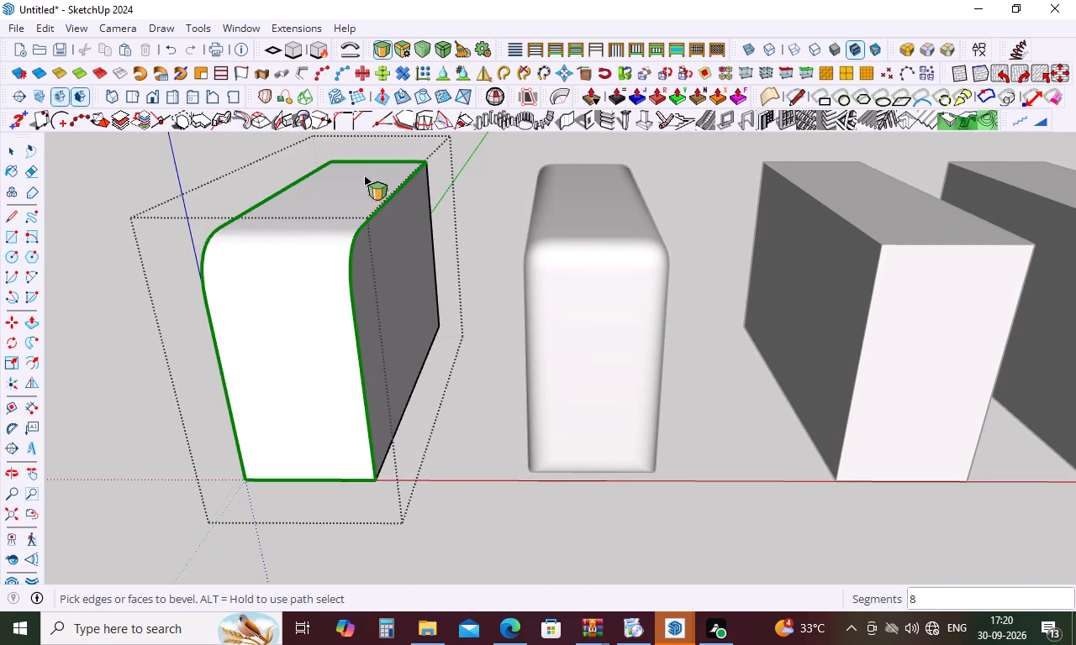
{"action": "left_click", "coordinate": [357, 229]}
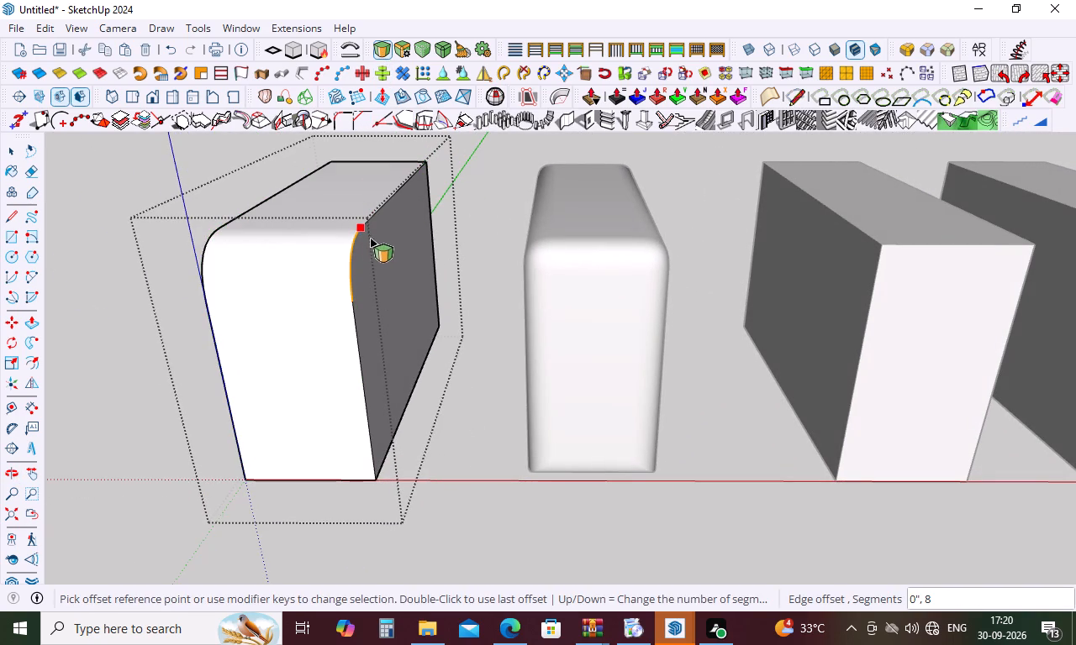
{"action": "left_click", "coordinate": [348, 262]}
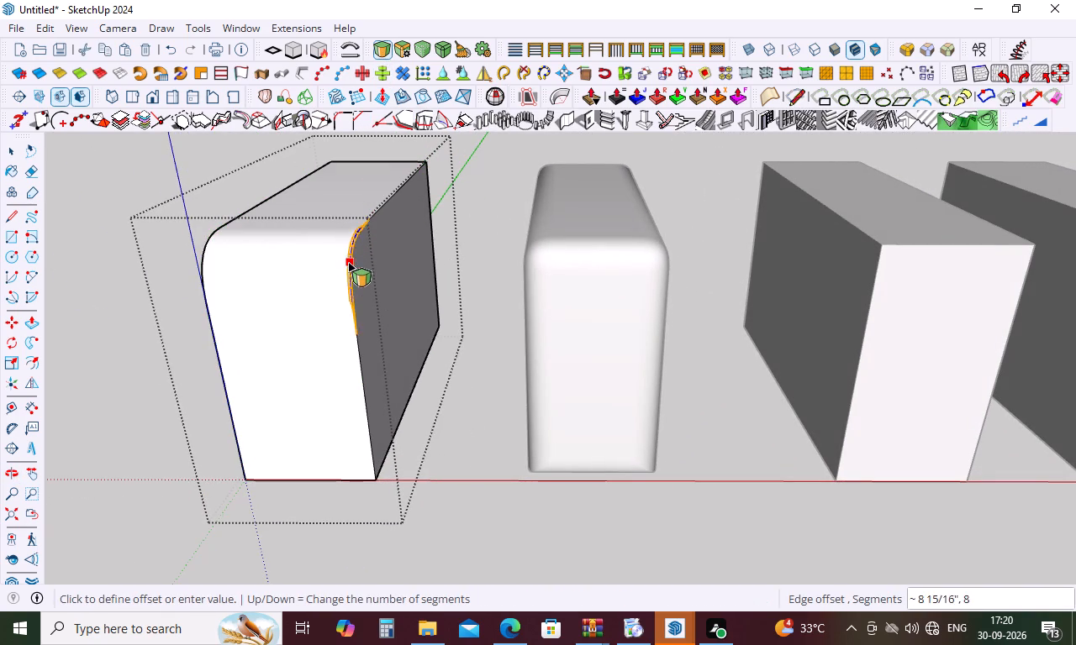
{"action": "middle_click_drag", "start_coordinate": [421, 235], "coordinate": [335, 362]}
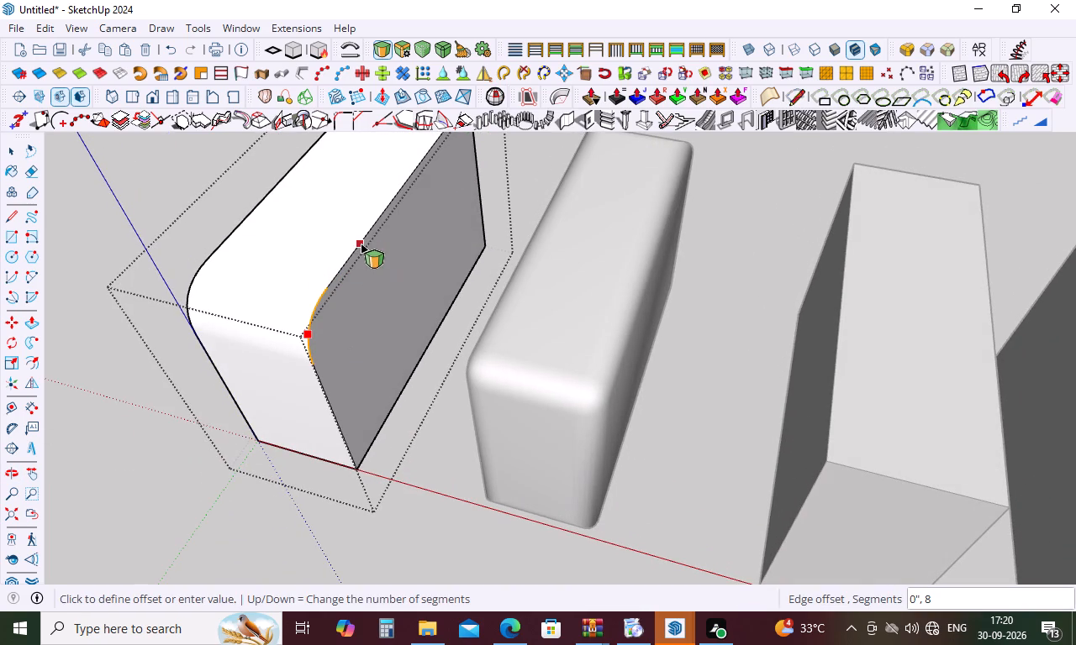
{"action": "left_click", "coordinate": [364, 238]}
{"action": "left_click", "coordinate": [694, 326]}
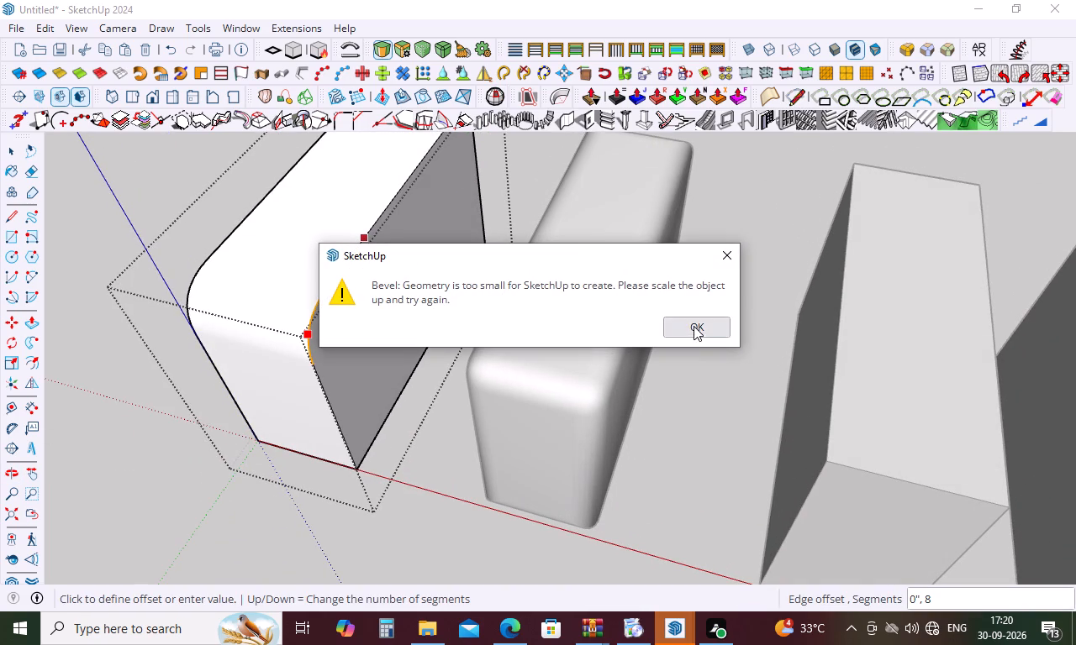
Select the first box's long top edge facing the second box and bevel it about 11' 6 15/16" with 8 segments.
{"action": "key", "text": "space"}
{"action": "left_click", "coordinate": [372, 224]}
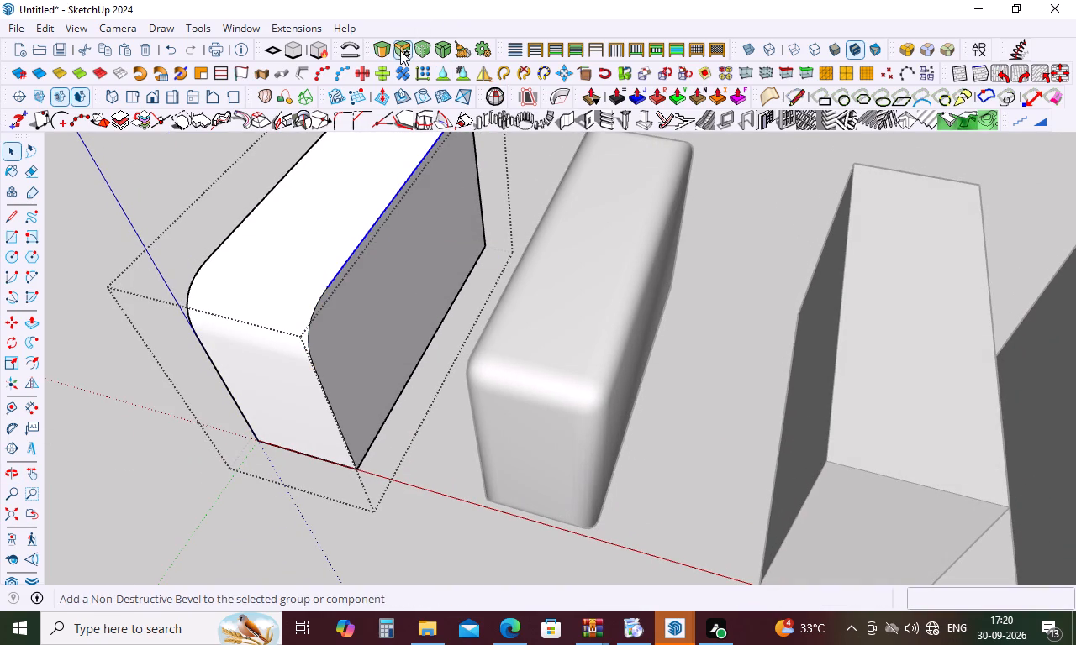
{"action": "left_click", "coordinate": [386, 50]}
{"action": "left_click", "coordinate": [392, 205]}
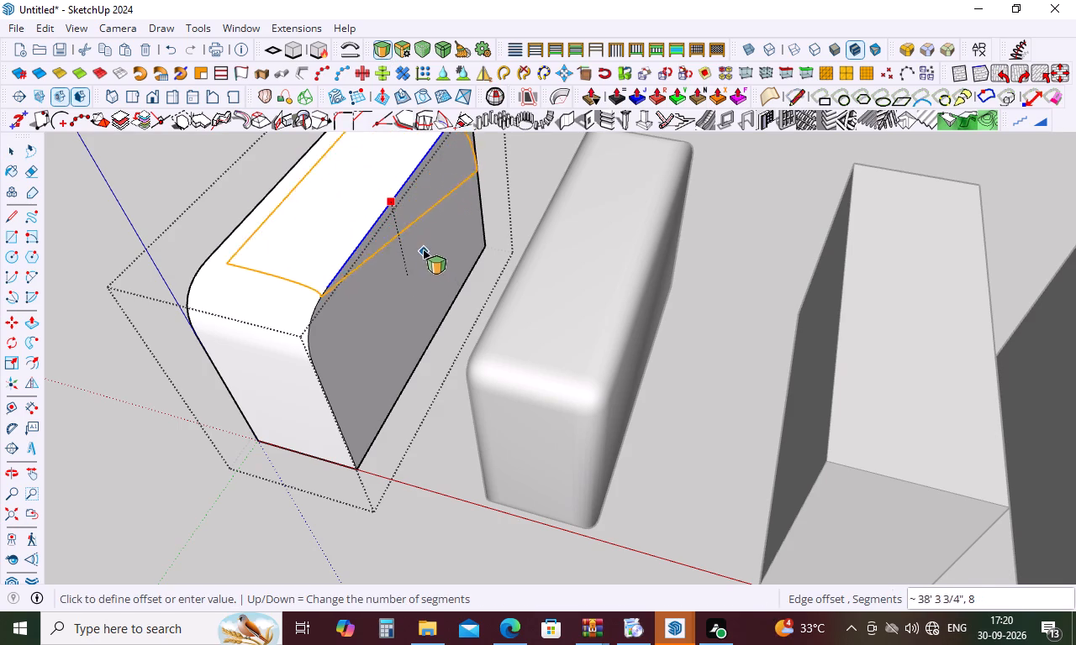
{"action": "left_click", "coordinate": [403, 217]}
{"action": "middle_click_drag", "start_coordinate": [436, 242], "coordinate": [439, 176]}
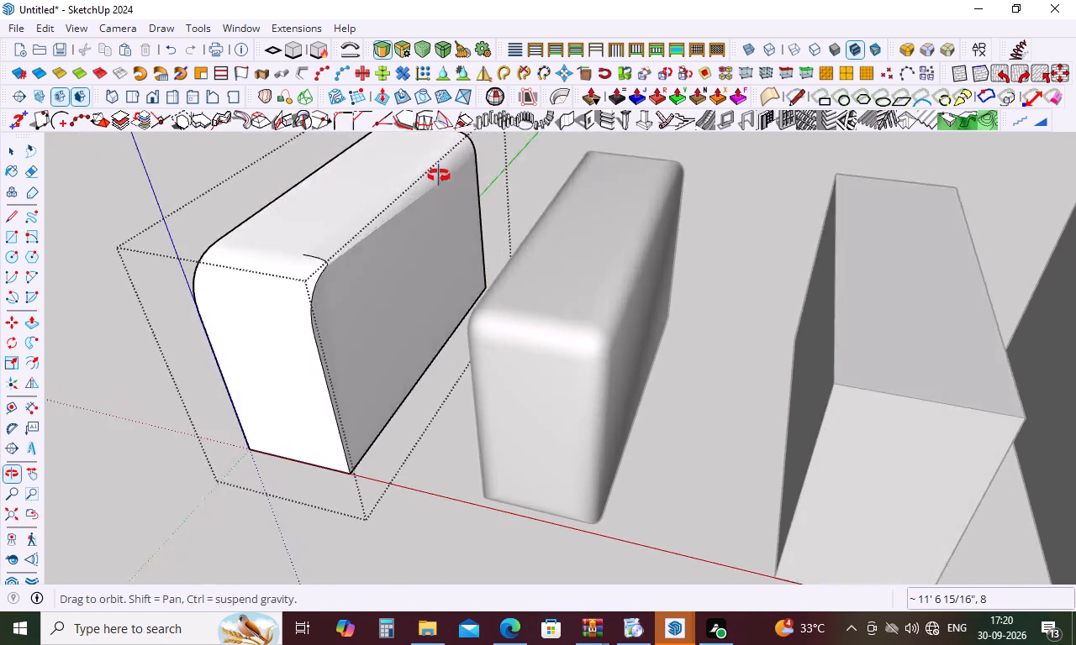
{"action": "middle_click_drag", "start_coordinate": [439, 176], "coordinate": [426, 134]}
{"action": "middle_click", "coordinate": [423, 125]}
{"action": "middle_click_drag", "start_coordinate": [415, 111], "coordinate": [407, 98]}
{"action": "scroll", "coordinate": [424, 237], "scroll_direction": "down", "scroll_amount": 5}
Bevel the first box's long top edge on the side facing away from the second box about 9' 5 5/16" with 8 segments.
{"action": "middle_click_drag", "start_coordinate": [425, 236], "coordinate": [576, 345]}
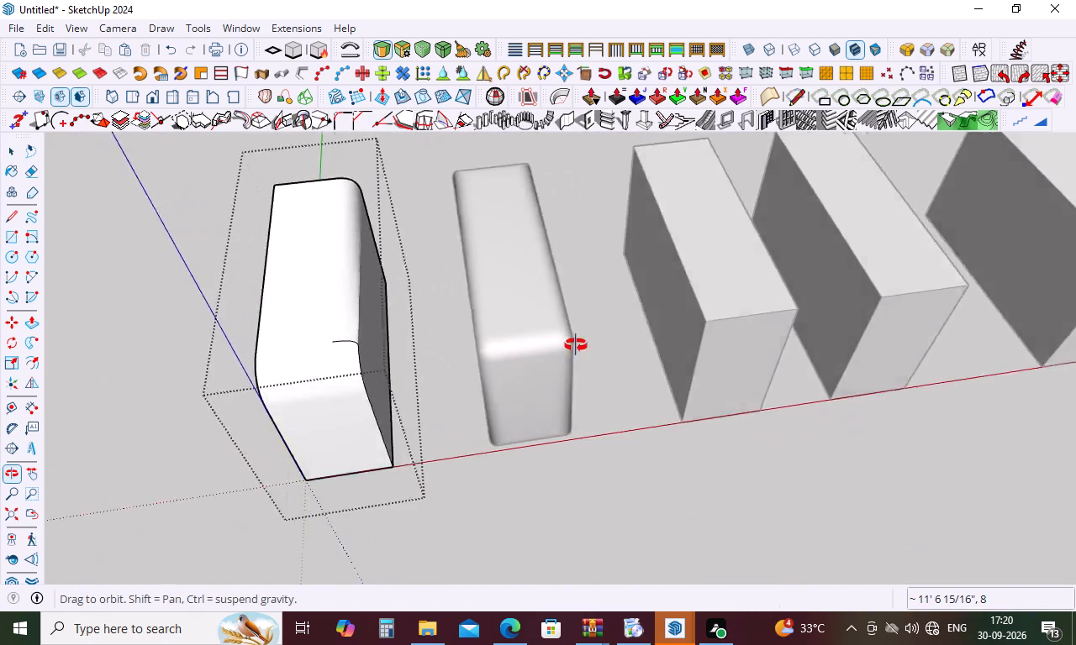
{"action": "middle_click_drag", "start_coordinate": [576, 345], "coordinate": [335, 259]}
{"action": "middle_click_drag", "start_coordinate": [321, 215], "coordinate": [555, 196]}
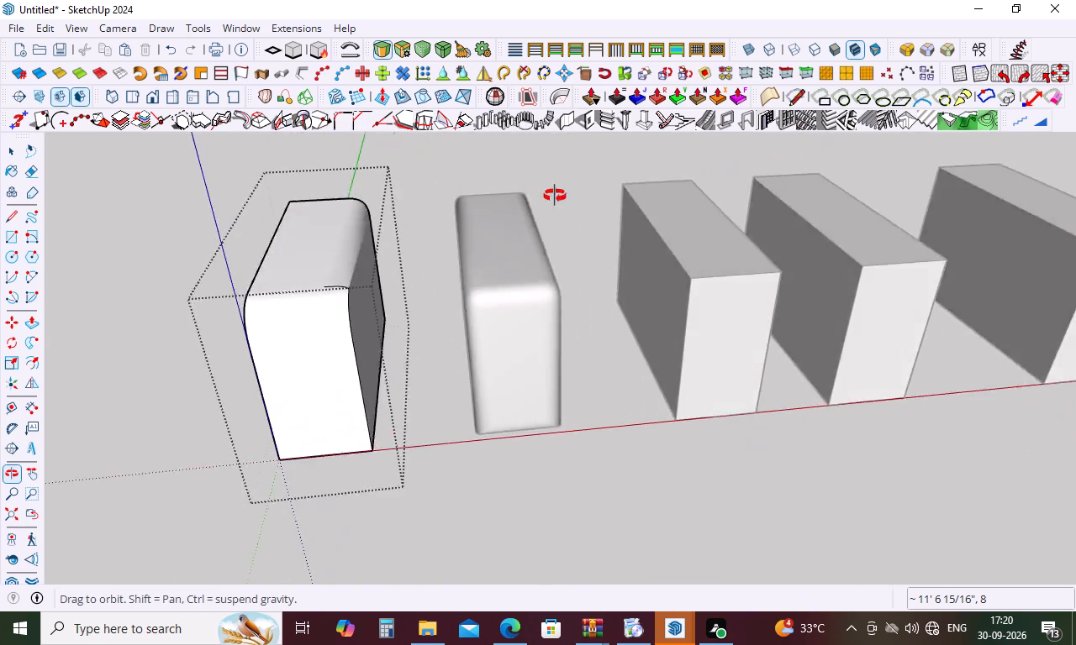
{"action": "middle_click_drag", "start_coordinate": [555, 196], "coordinate": [647, 188]}
{"action": "middle_click_drag", "start_coordinate": [441, 322], "coordinate": [714, 271]}
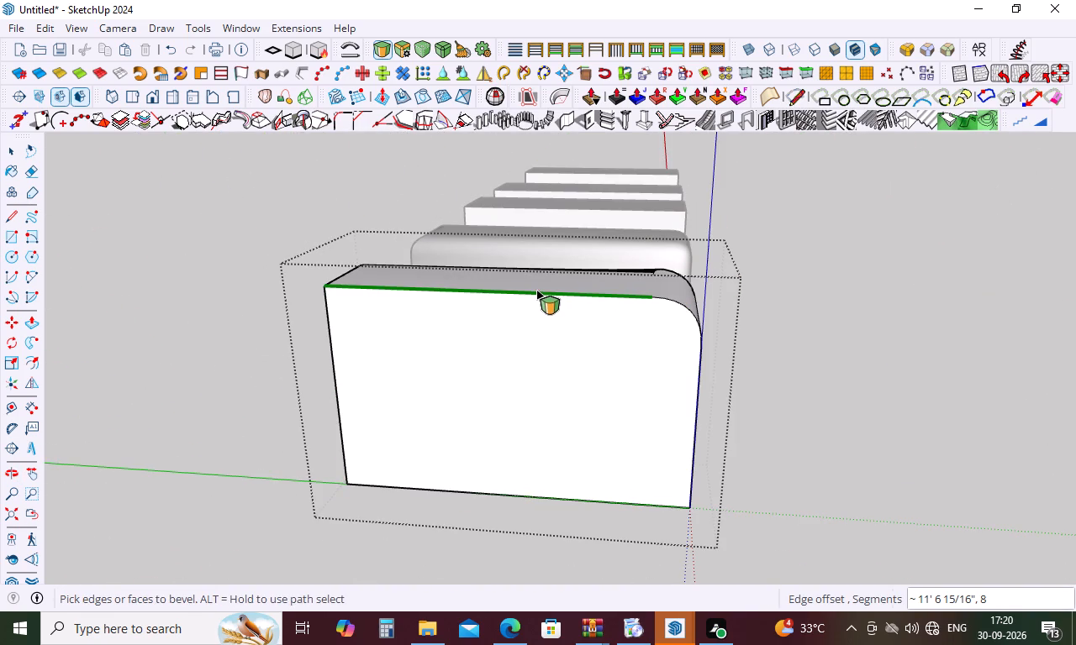
{"action": "left_click", "coordinate": [536, 290]}
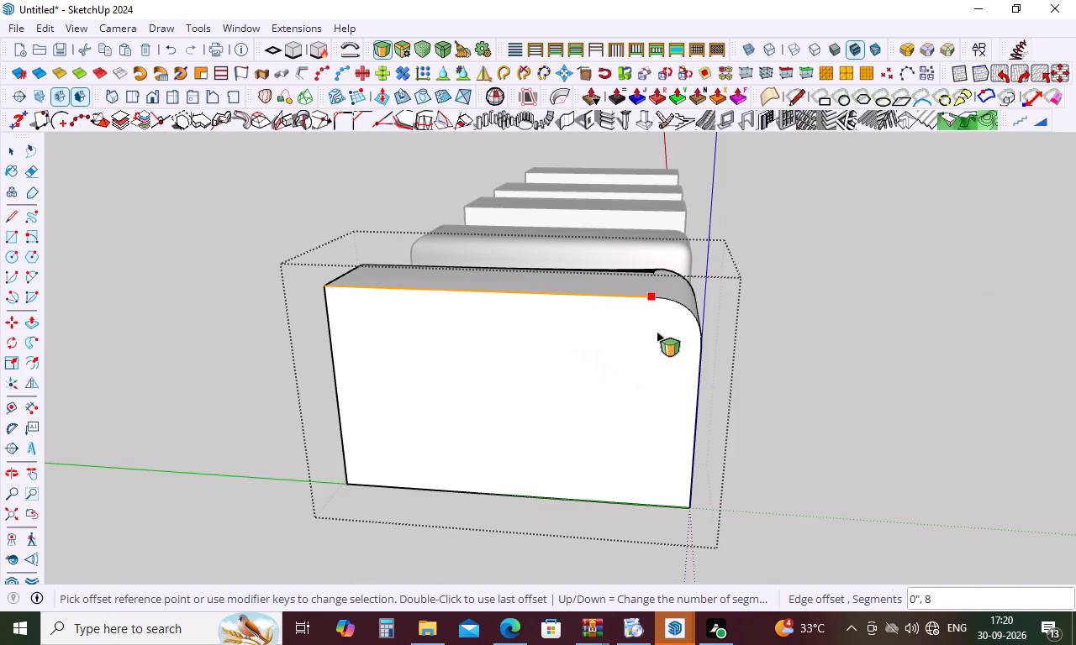
{"action": "left_click", "coordinate": [654, 306]}
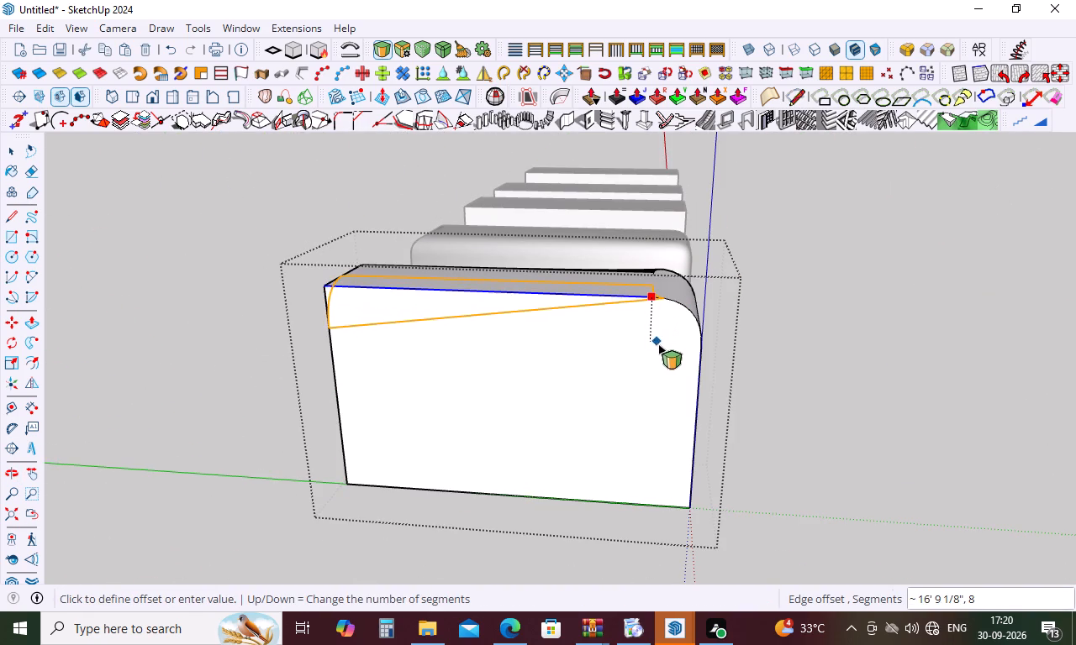
{"action": "left_click", "coordinate": [654, 322]}
Select the first box's vertical corner edge at the origin and try to bevel it with 8 segments.
{"action": "middle_click_drag", "start_coordinate": [575, 266], "coordinate": [575, 289]}
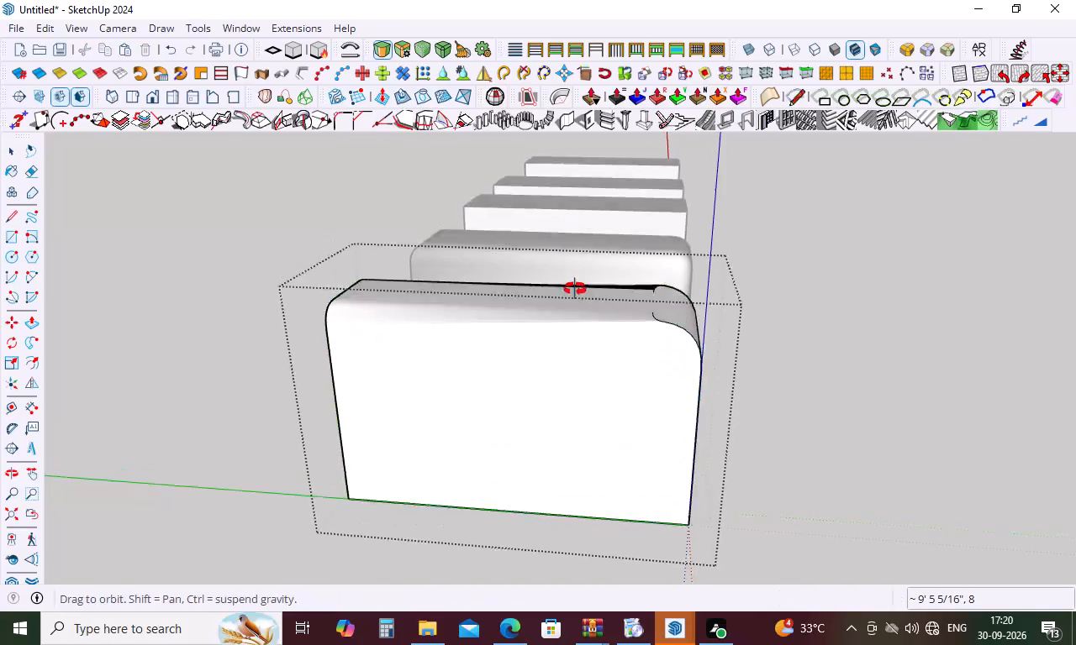
{"action": "middle_click_drag", "start_coordinate": [575, 289], "coordinate": [583, 342]}
{"action": "scroll", "coordinate": [656, 342], "scroll_direction": "down", "scroll_amount": 4}
{"action": "middle_click_drag", "start_coordinate": [767, 396], "coordinate": [709, 213]}
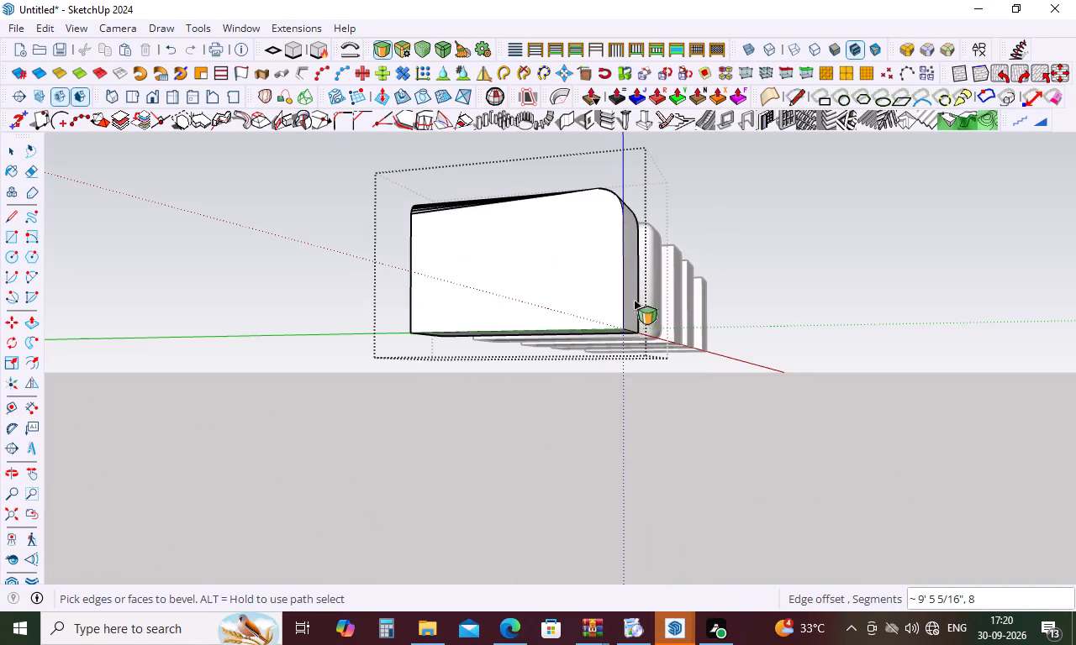
{"action": "left_click", "coordinate": [620, 292]}
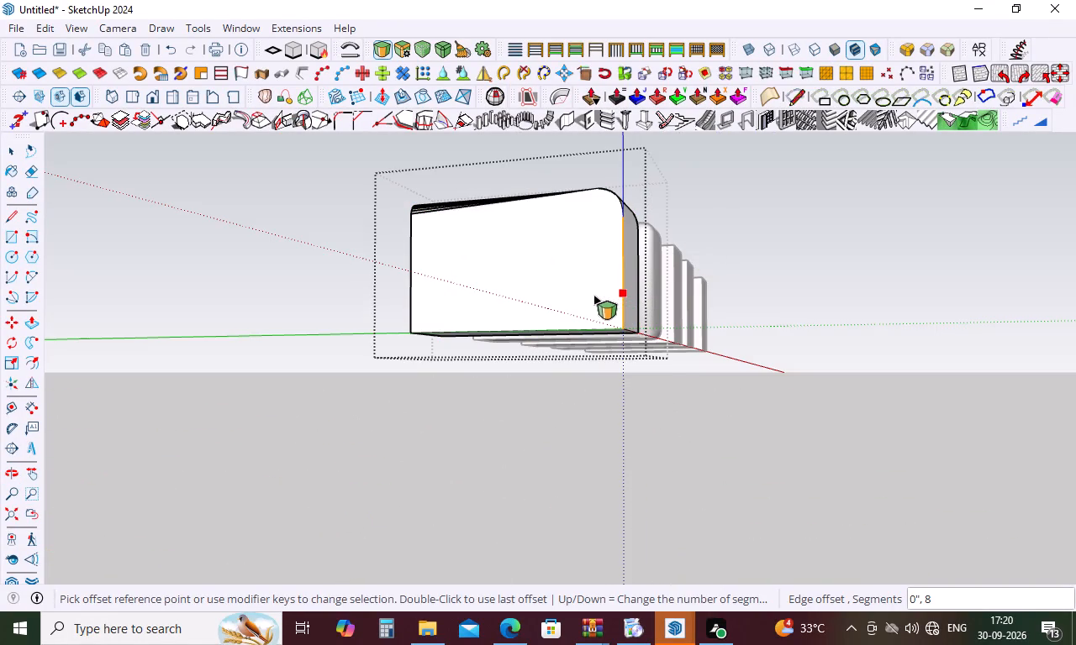
{"action": "middle_click_drag", "start_coordinate": [635, 294], "coordinate": [667, 362]}
{"action": "scroll", "coordinate": [664, 360], "scroll_direction": "up", "scroll_amount": 5}
{"action": "left_click", "coordinate": [667, 356]}
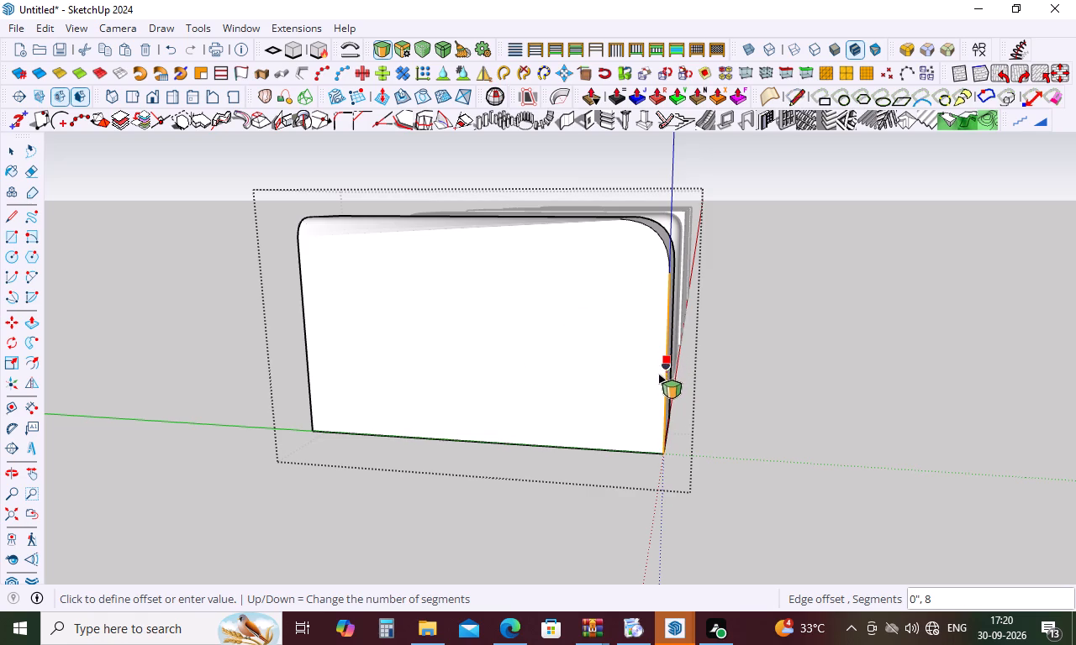
{"action": "left_click", "coordinate": [666, 359]}
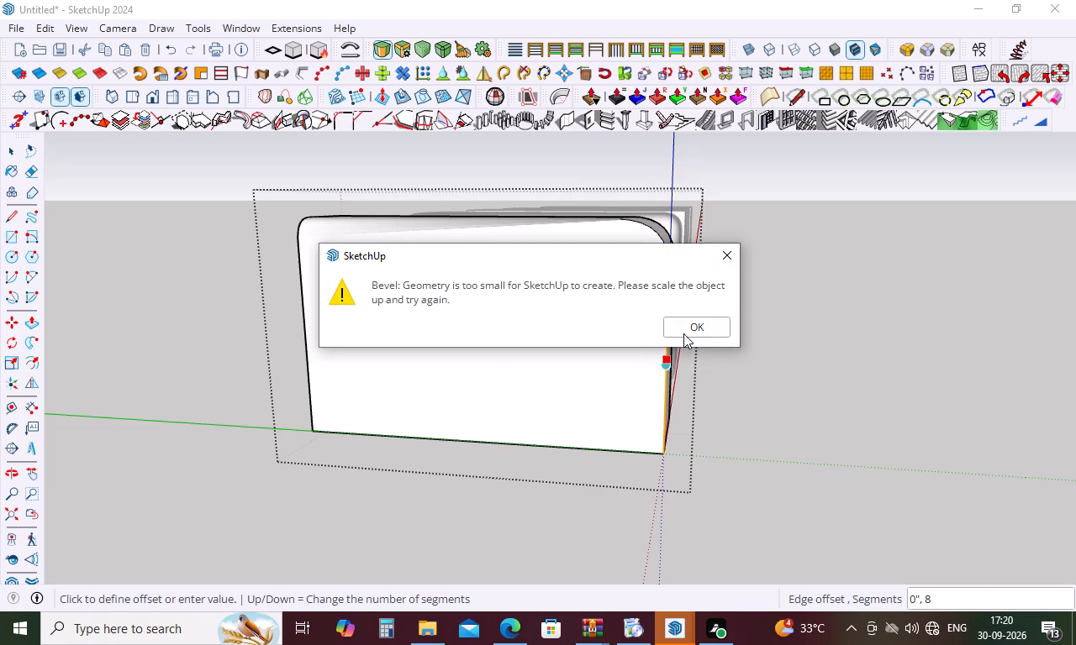
{"action": "left_click", "coordinate": [683, 333]}
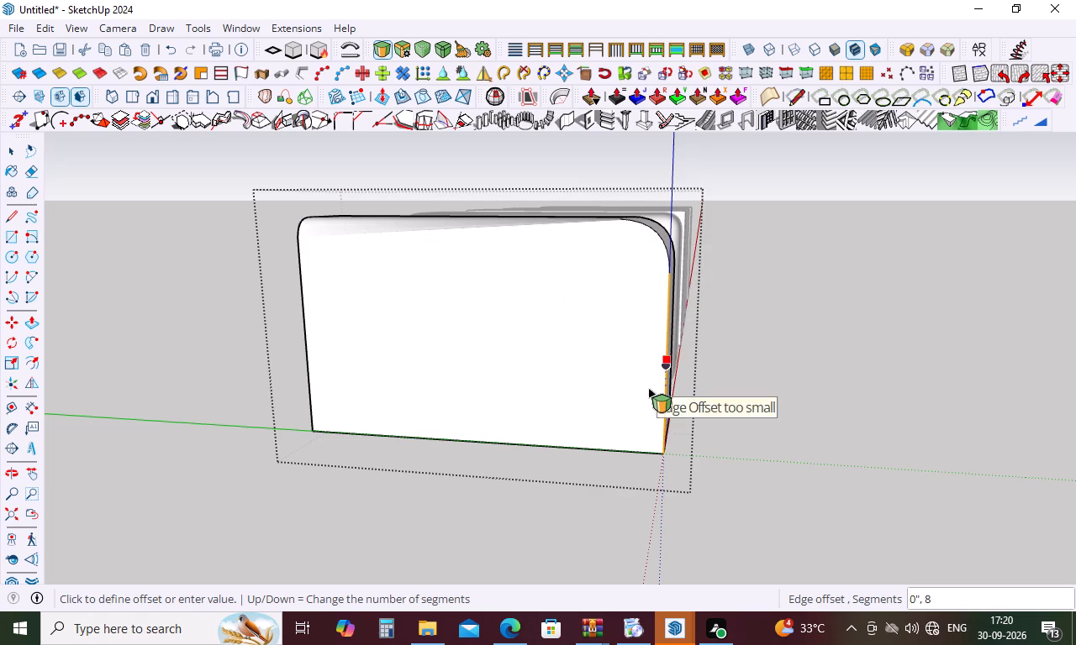
{"action": "left_click", "coordinate": [636, 391]}
{"action": "left_click", "coordinate": [693, 326]}
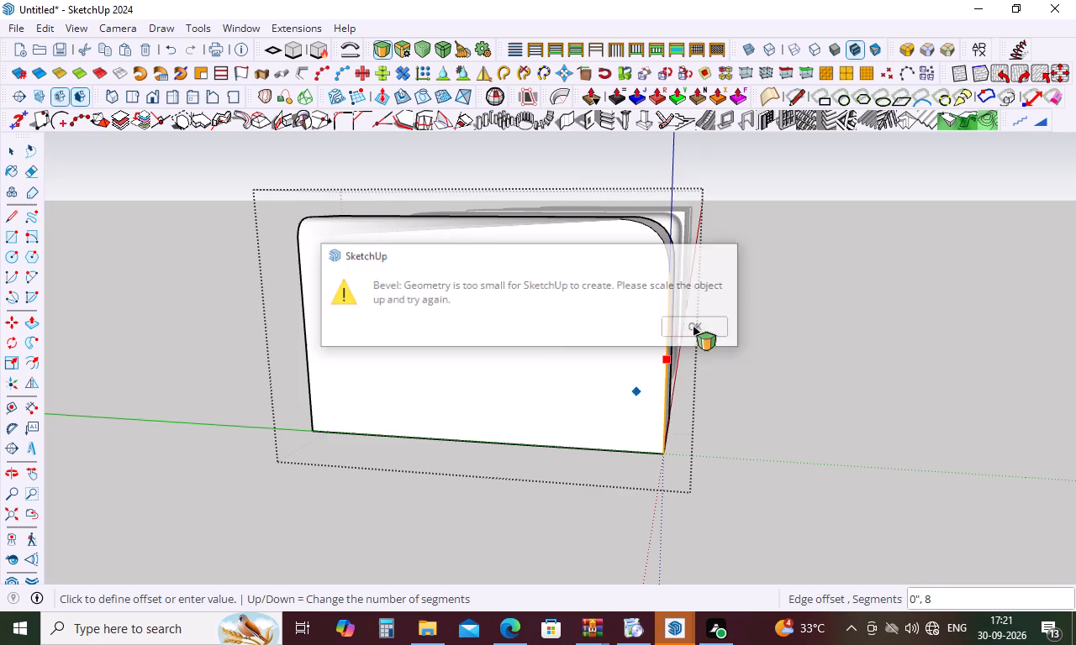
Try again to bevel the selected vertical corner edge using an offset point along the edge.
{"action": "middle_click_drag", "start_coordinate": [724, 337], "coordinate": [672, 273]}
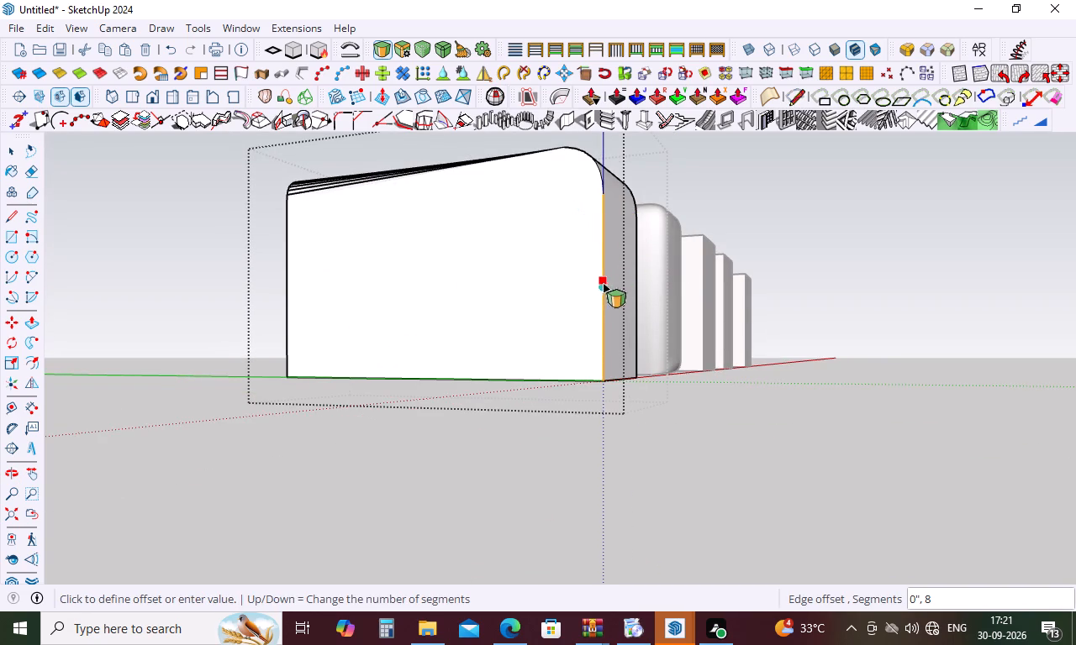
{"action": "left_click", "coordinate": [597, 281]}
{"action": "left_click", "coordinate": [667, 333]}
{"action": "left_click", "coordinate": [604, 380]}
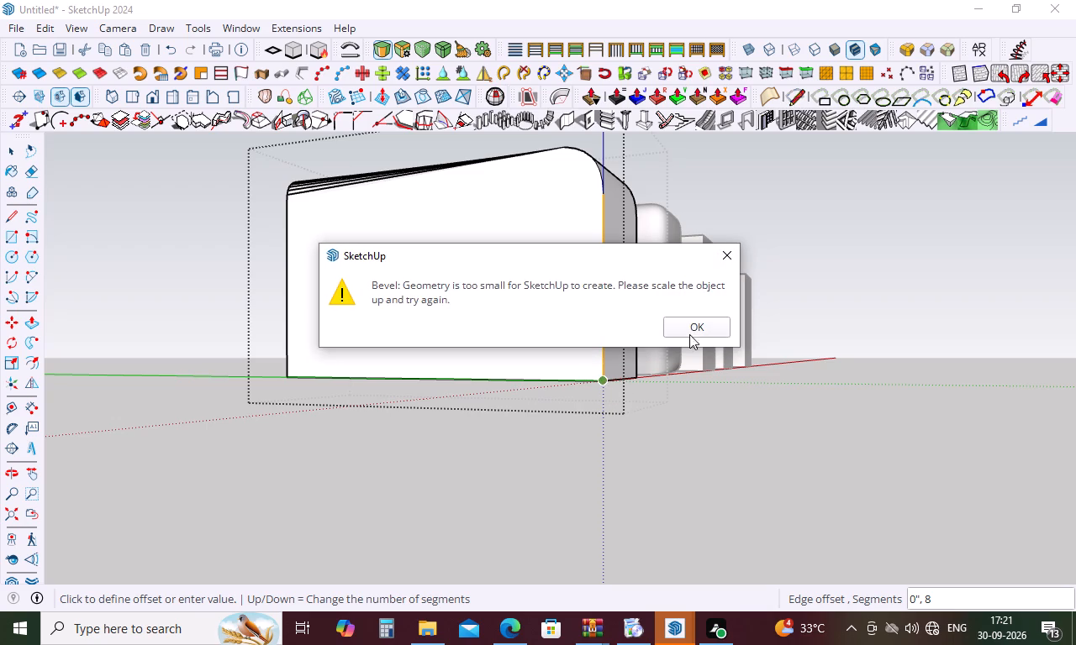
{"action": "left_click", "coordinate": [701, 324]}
Bevel the first box's selected vertical corner edge about 140' 4 5/16" with 8 segments.
{"action": "middle_click_drag", "start_coordinate": [667, 317], "coordinate": [651, 406]}
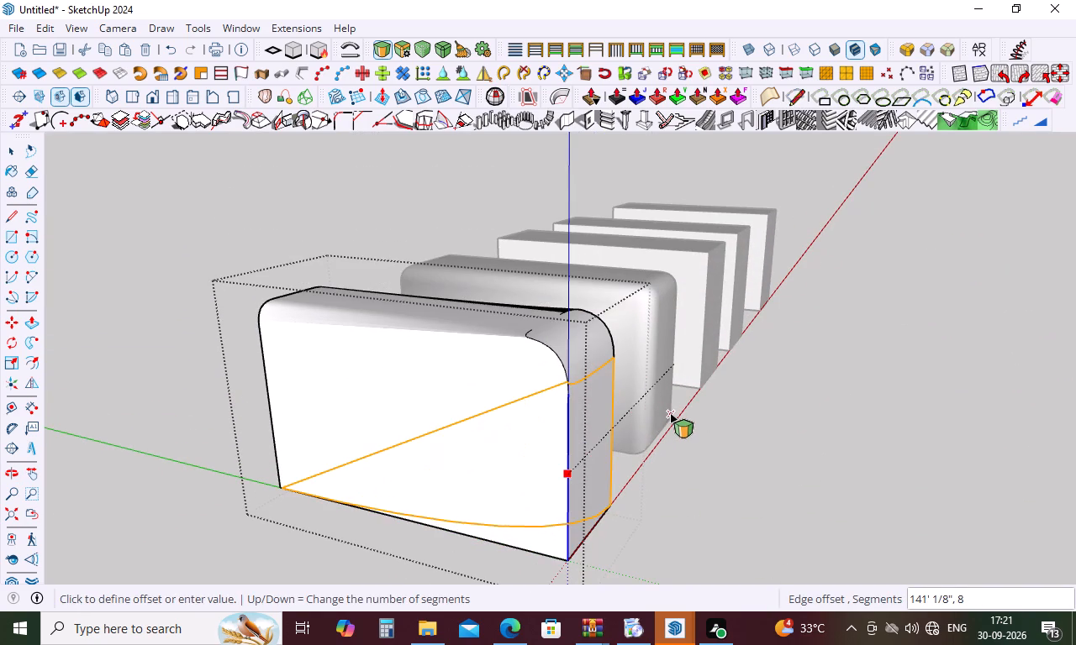
{"action": "left_click", "coordinate": [669, 413]}
{"action": "scroll", "coordinate": [653, 330], "scroll_direction": "down", "scroll_amount": 4}
{"action": "middle_click_drag", "start_coordinate": [684, 344], "coordinate": [562, 235]}
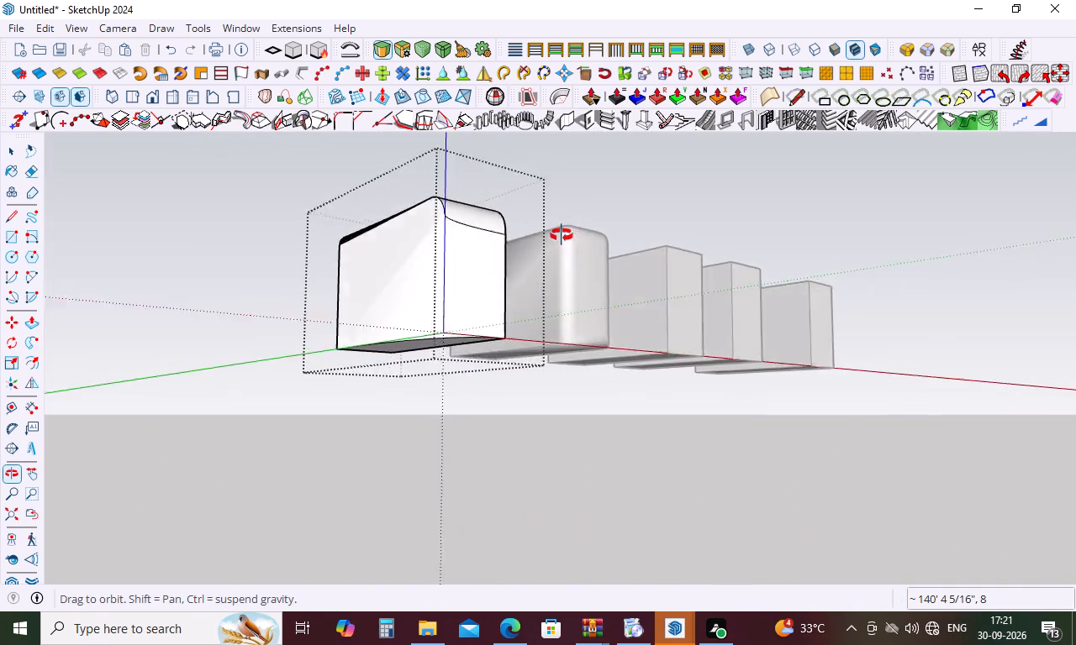
{"action": "middle_click_drag", "start_coordinate": [562, 235], "coordinate": [443, 444]}
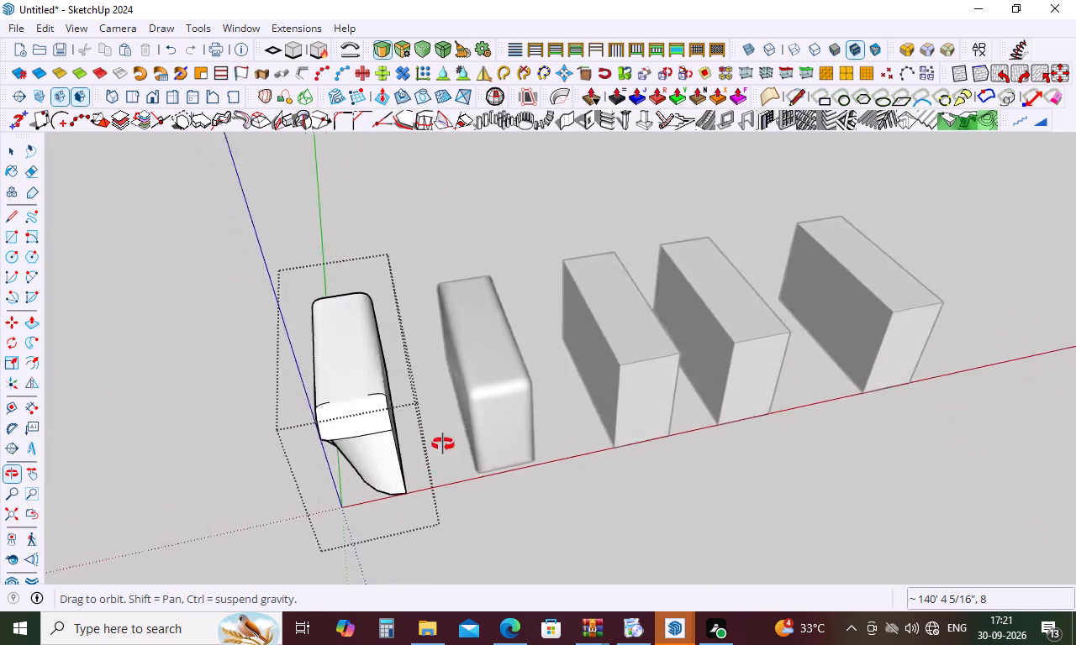
{"action": "middle_click_drag", "start_coordinate": [443, 444], "coordinate": [442, 387]}
{"action": "key", "text": "space"}
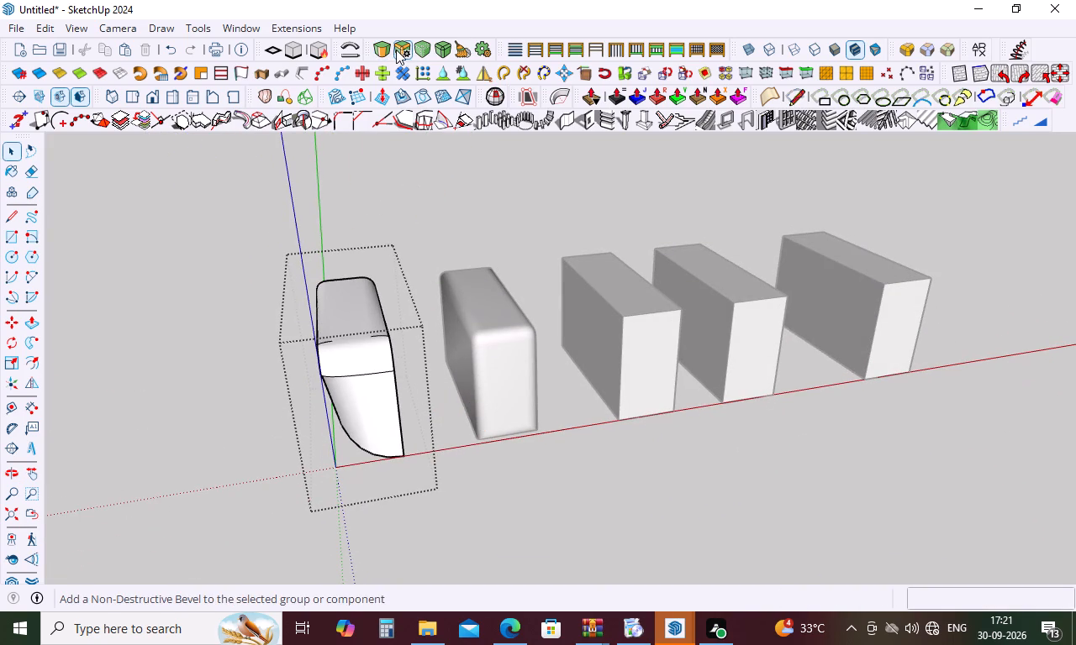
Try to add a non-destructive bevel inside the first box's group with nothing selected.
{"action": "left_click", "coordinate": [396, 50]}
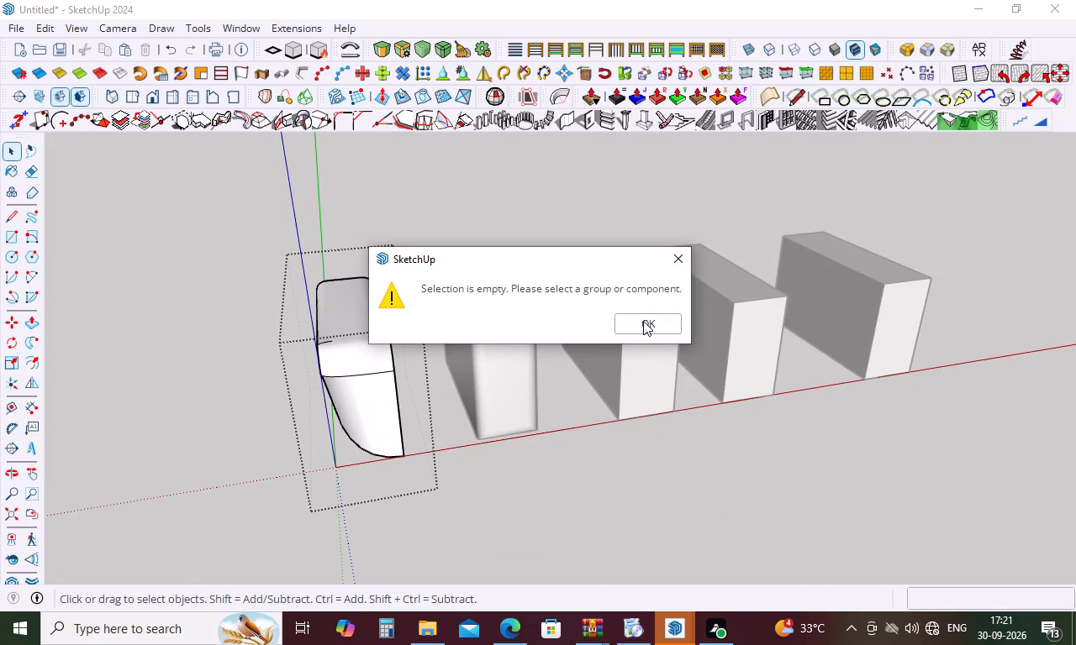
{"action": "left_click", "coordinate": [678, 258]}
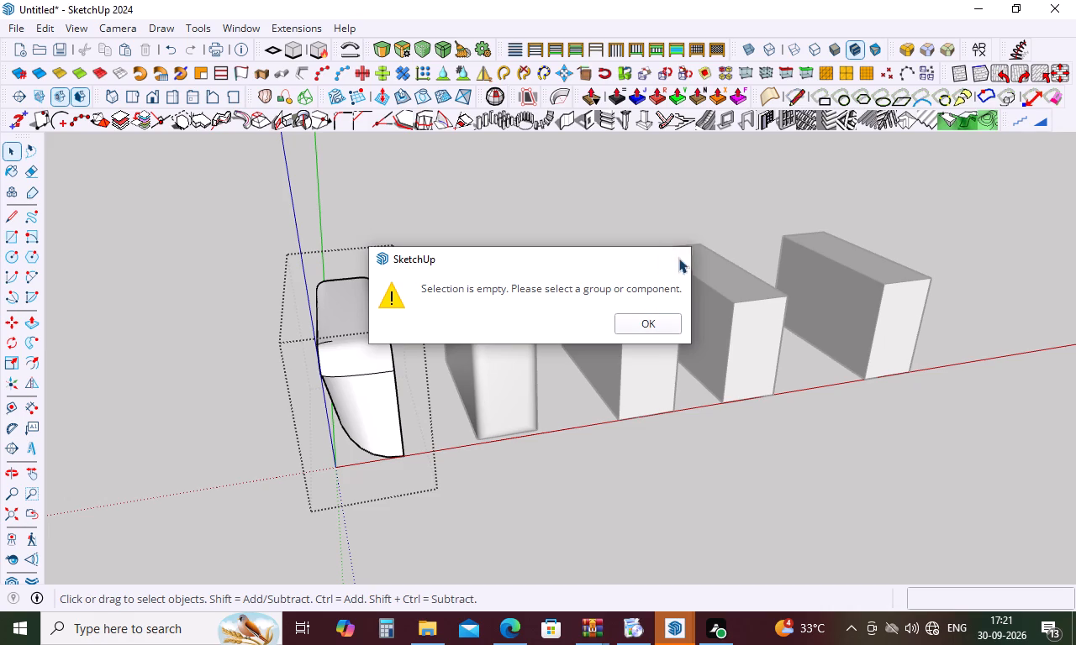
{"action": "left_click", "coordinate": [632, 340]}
Exit the first box's group, select the third box and apply Auto-Soften Edges to it.
{"action": "left_click", "coordinate": [674, 432]}
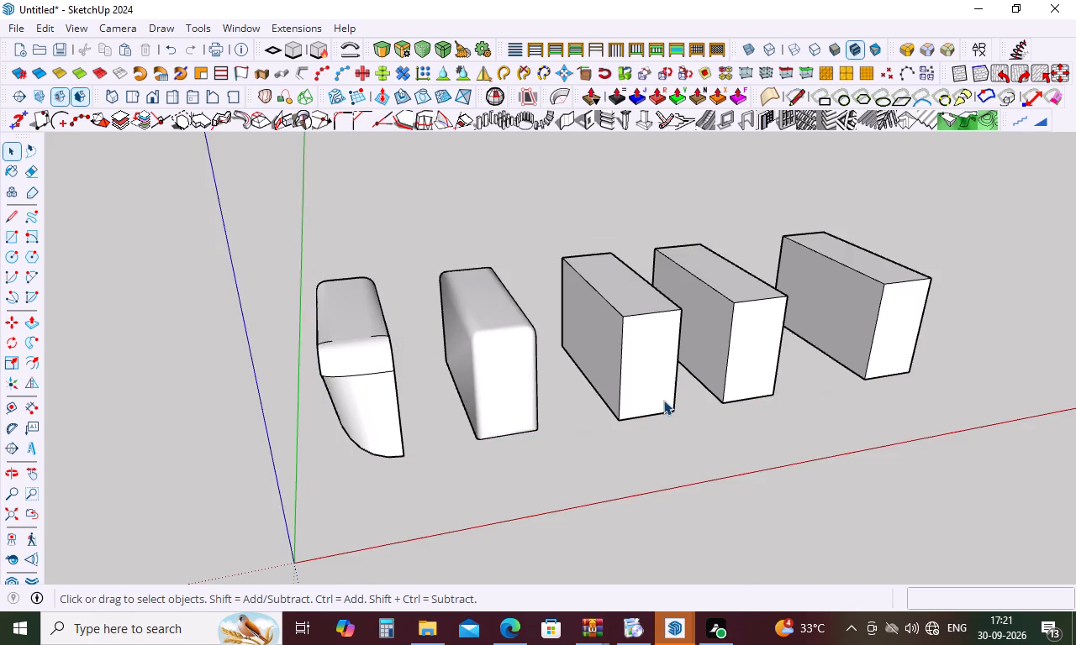
{"action": "triple_click", "coordinate": [646, 357]}
{"action": "left_click", "coordinate": [755, 393]}
{"action": "left_click", "coordinate": [651, 355]}
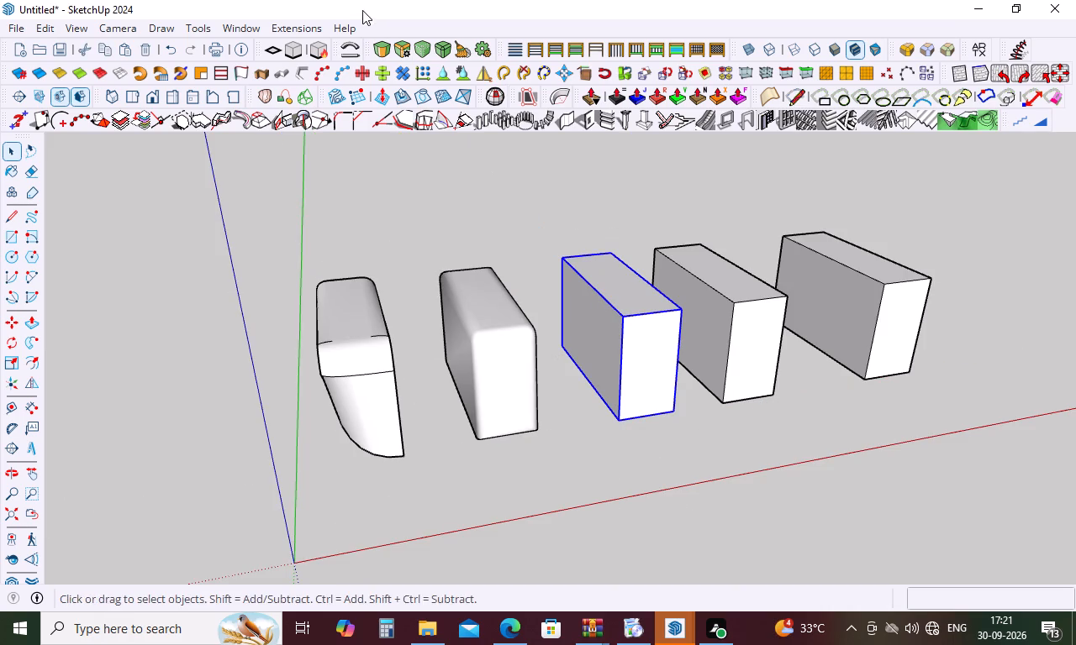
{"action": "left_click", "coordinate": [421, 49]}
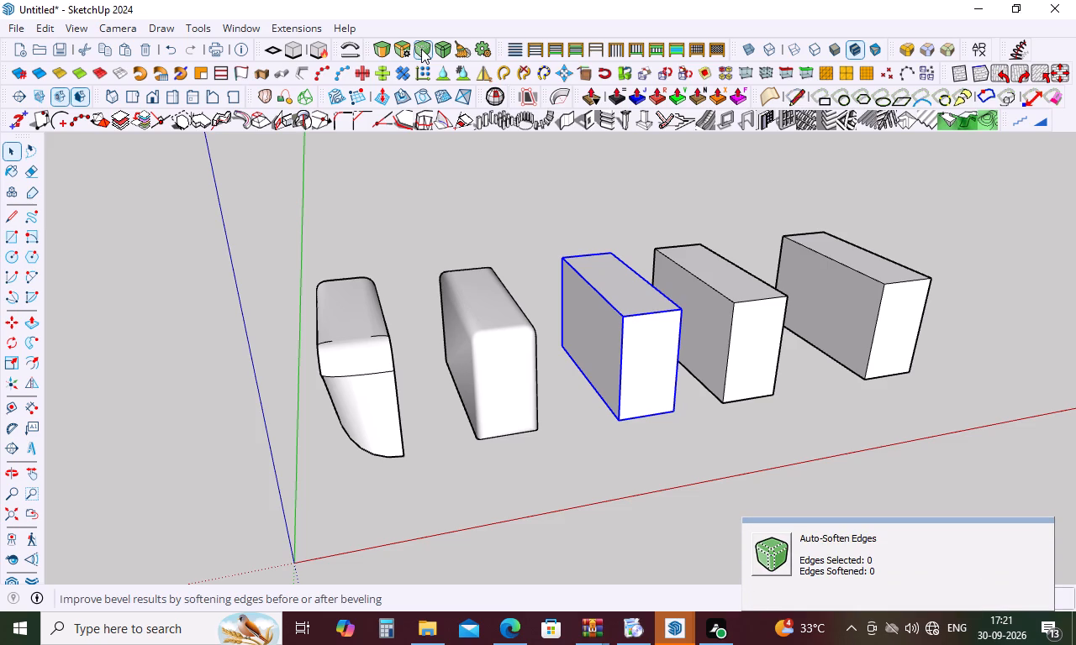
Add a non-destructive live bevel to the third box and raise its segments to 24.
{"action": "left_click", "coordinate": [399, 47]}
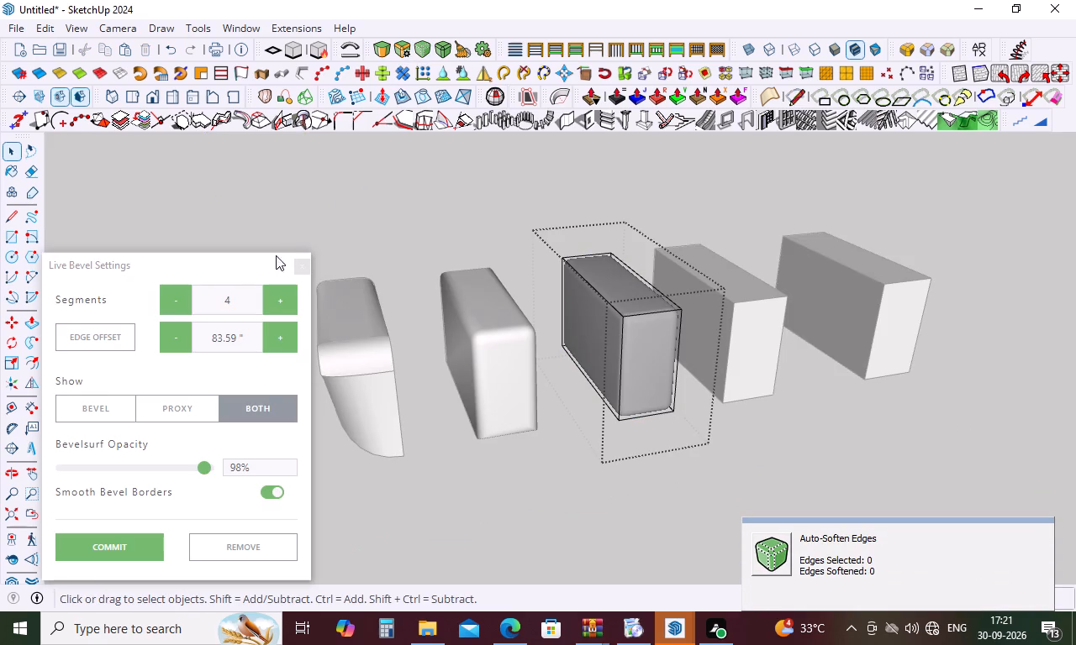
{"action": "left_click", "coordinate": [282, 303]}
{"action": "triple_click", "coordinate": [282, 303]}
{"action": "double_click", "coordinate": [282, 303]}
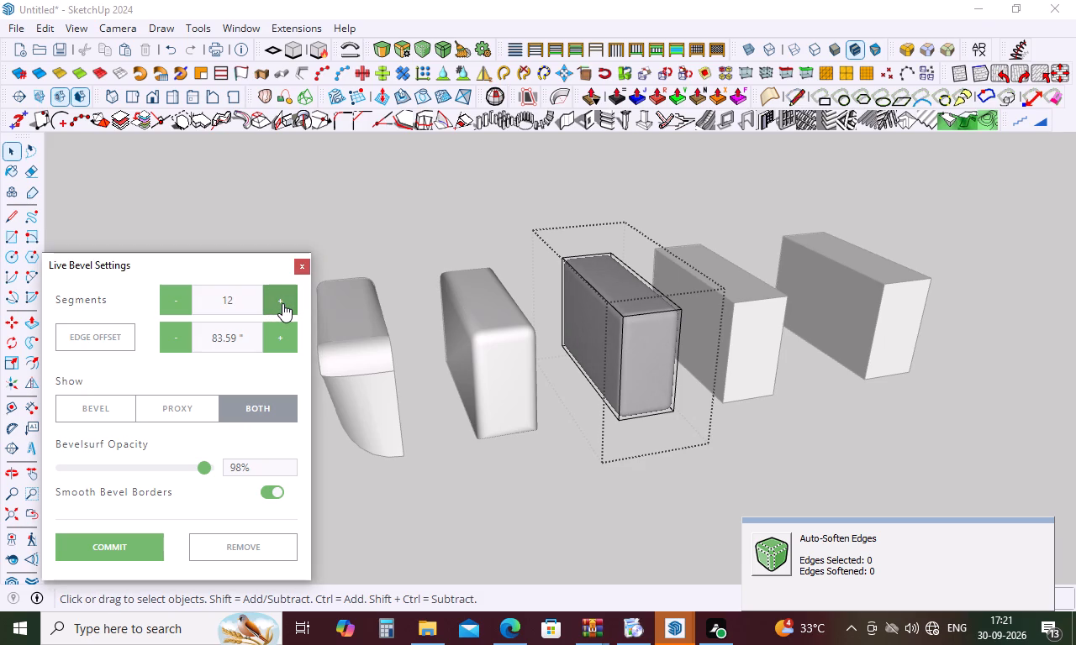
{"action": "triple_click", "coordinate": [282, 303]}
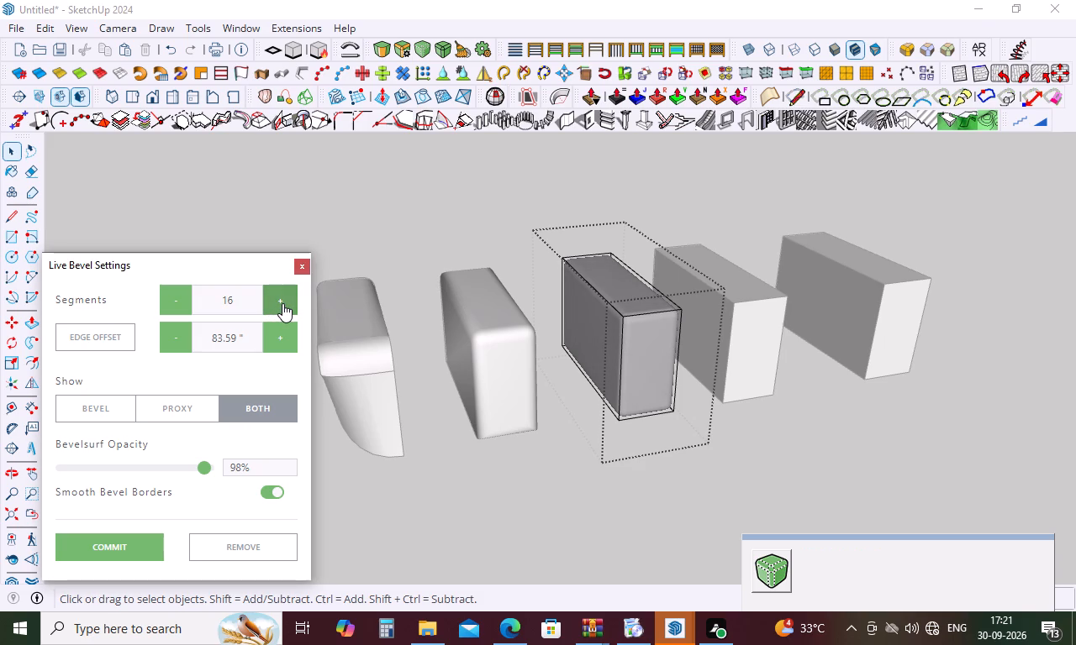
{"action": "triple_click", "coordinate": [282, 303]}
{"action": "triple_click", "coordinate": [282, 303]}
{"action": "triple_click", "coordinate": [282, 303]}
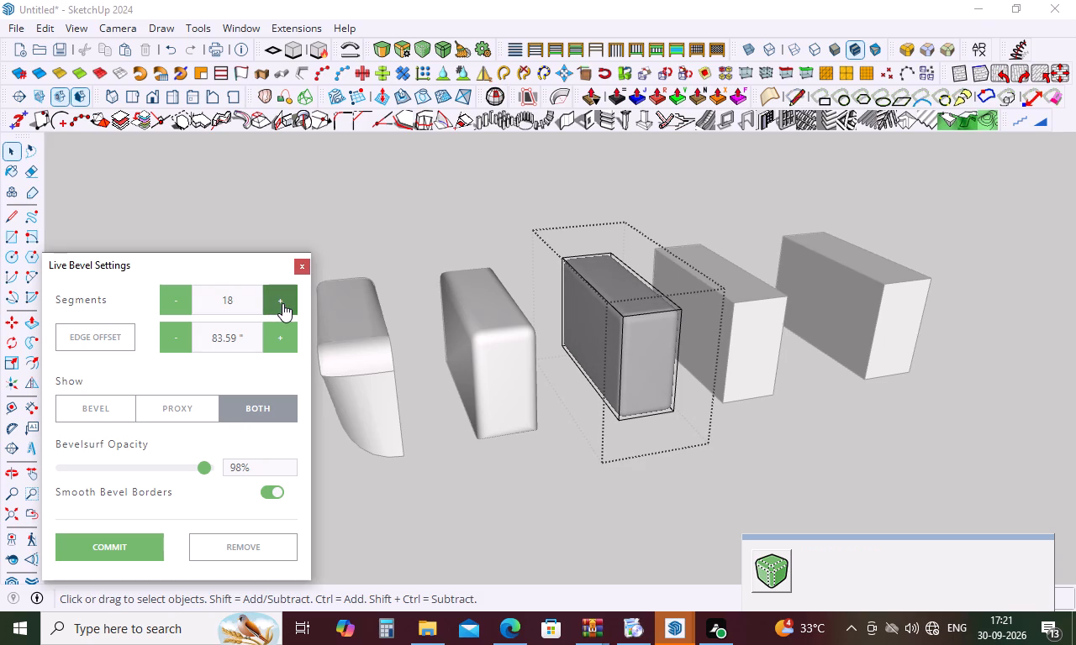
{"action": "double_click", "coordinate": [282, 303]}
{"action": "scroll", "coordinate": [614, 317], "scroll_direction": "up", "scroll_amount": 5}
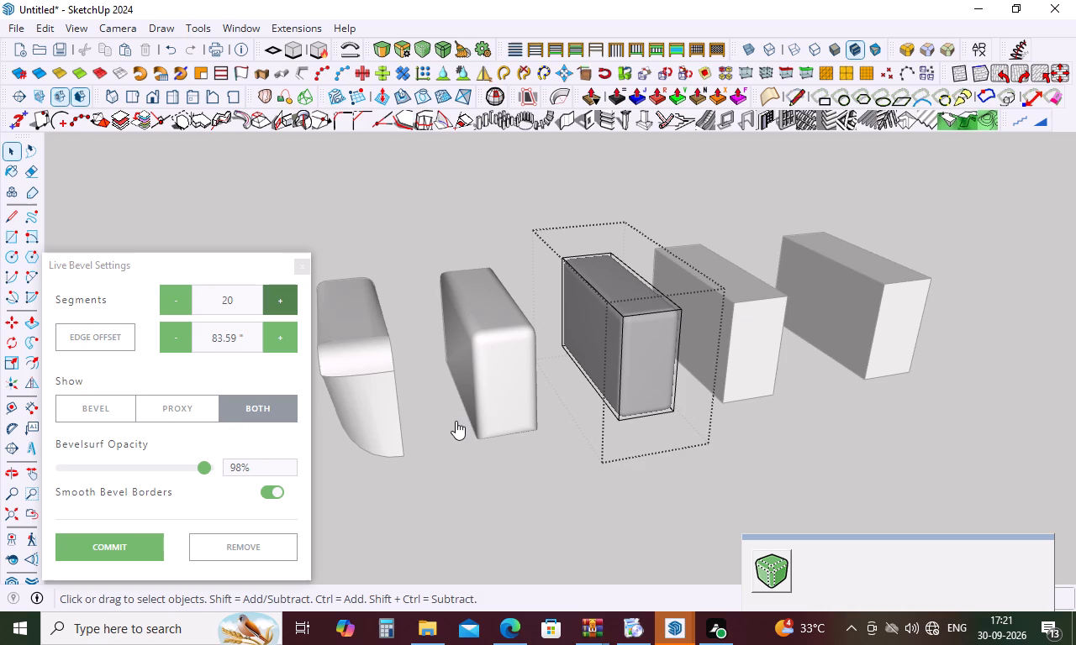
{"action": "scroll", "coordinate": [783, 355], "scroll_direction": "up", "scroll_amount": 5}
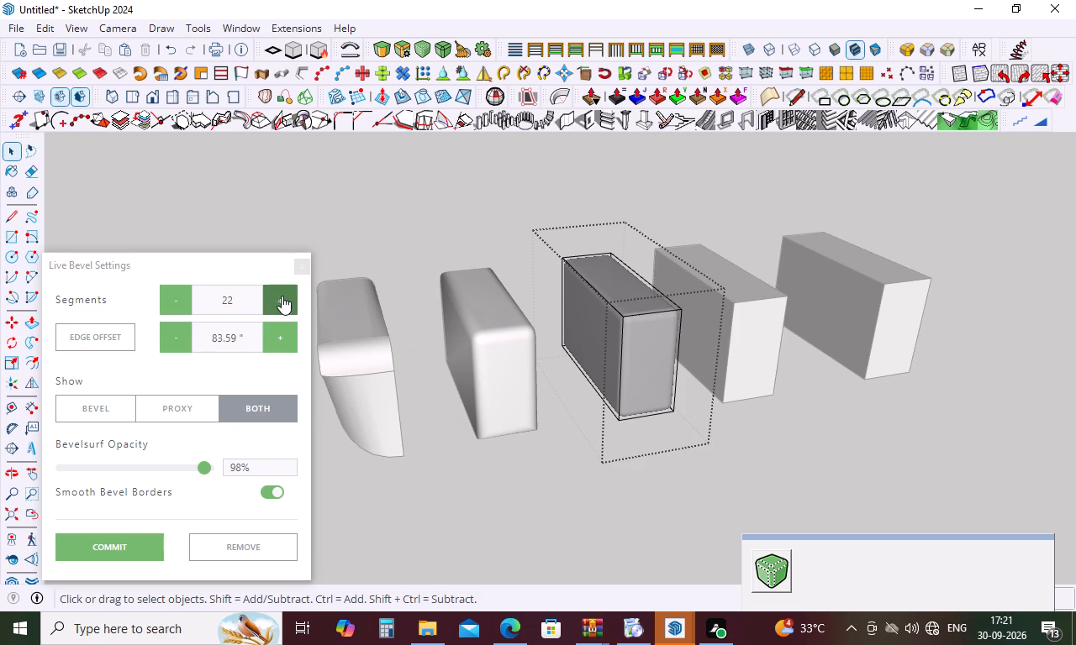
{"action": "triple_click", "coordinate": [285, 296]}
{"action": "triple_click", "coordinate": [285, 296]}
{"action": "triple_click", "coordinate": [285, 296]}
{"action": "triple_click", "coordinate": [285, 296]}
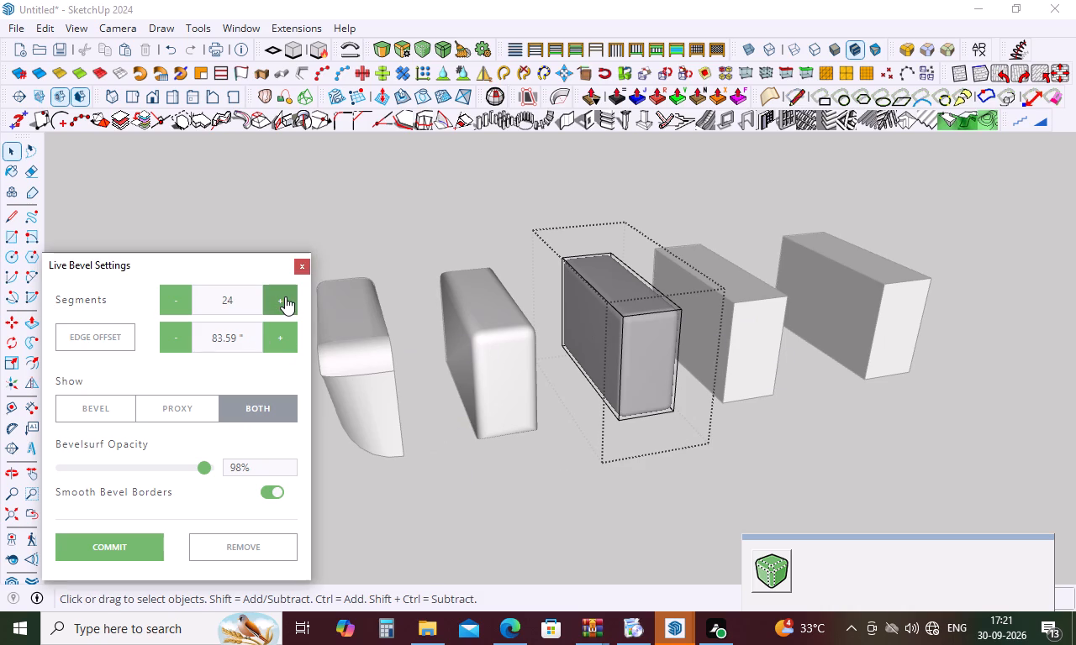
{"action": "triple_click", "coordinate": [285, 296]}
Lower the third box's live bevel segments to 1.
{"action": "triple_click", "coordinate": [172, 298]}
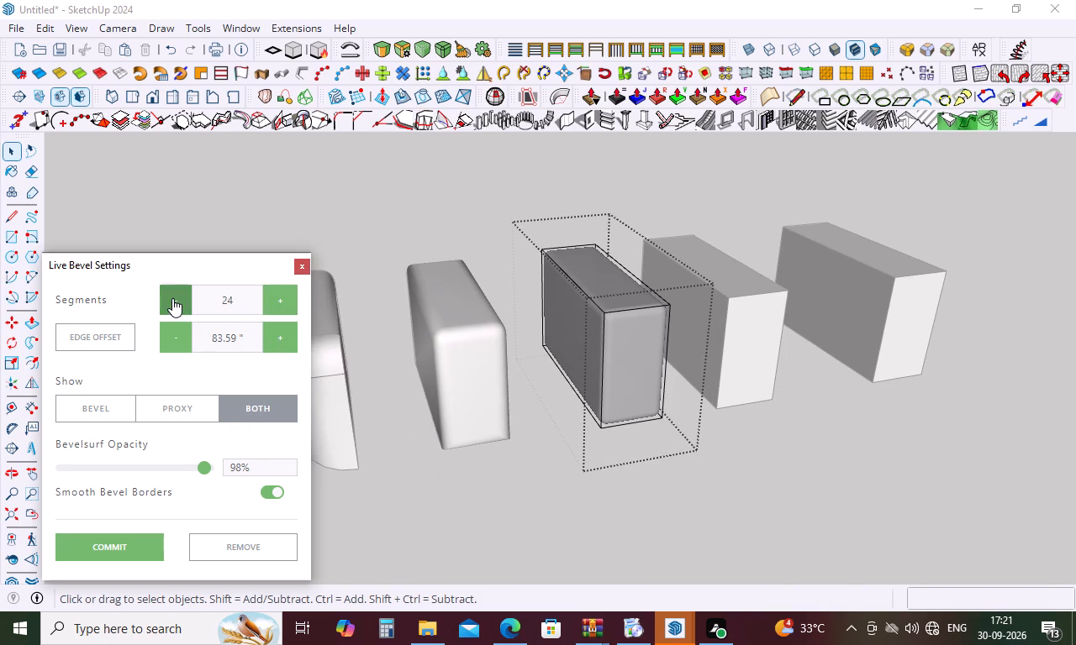
{"action": "left_click", "coordinate": [172, 298]}
{"action": "triple_click", "coordinate": [172, 298]}
{"action": "triple_click", "coordinate": [172, 298]}
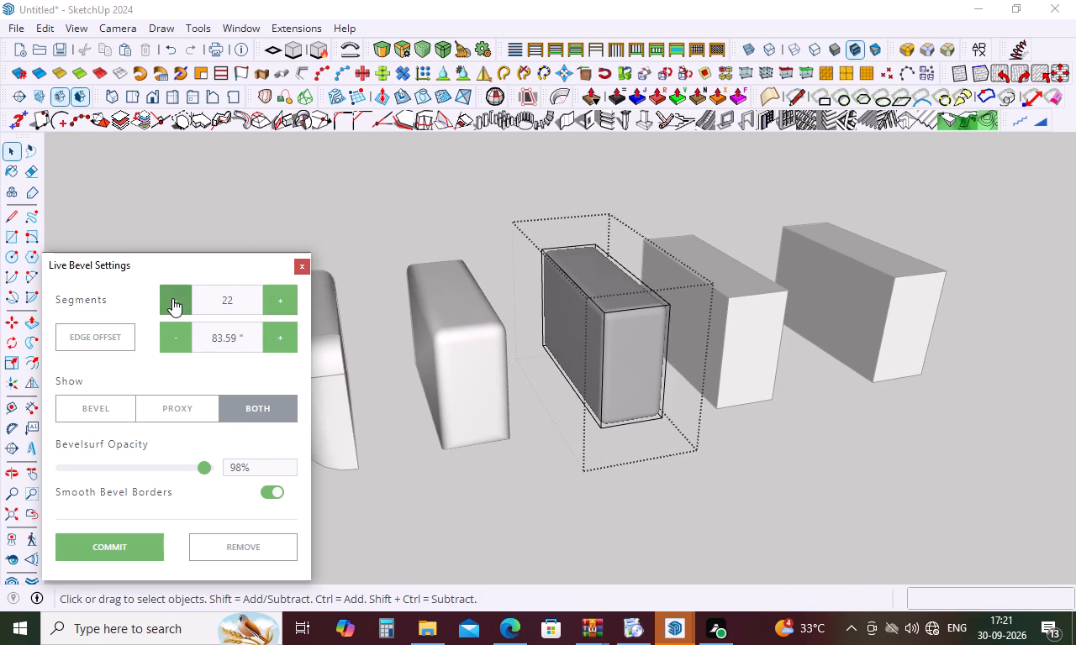
{"action": "triple_click", "coordinate": [172, 298]}
{"action": "triple_click", "coordinate": [172, 298]}
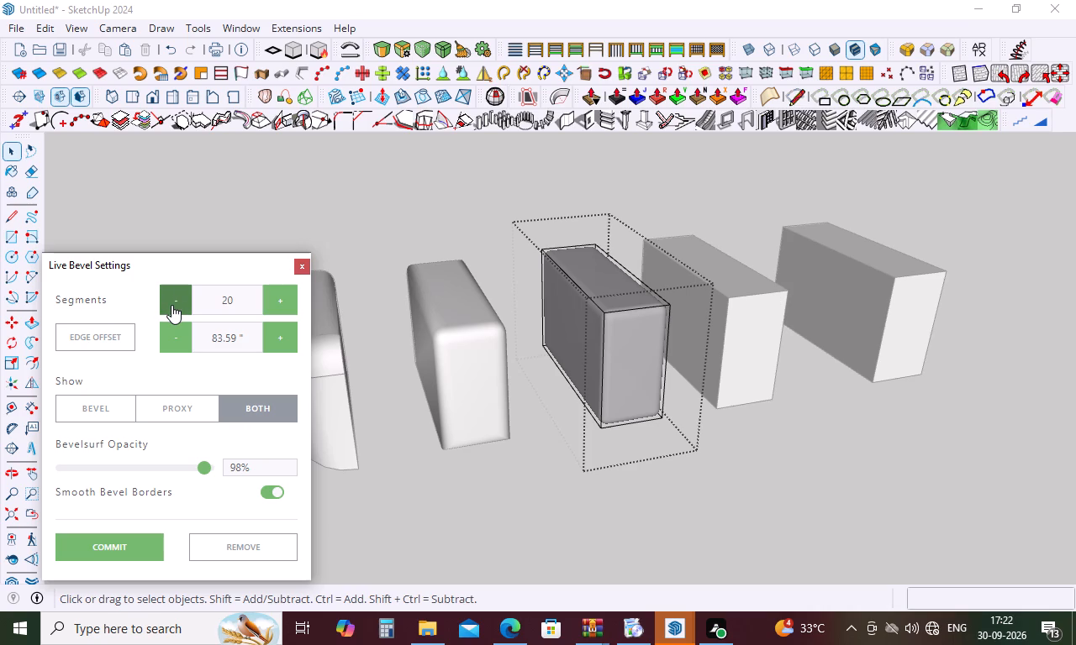
{"action": "triple_click", "coordinate": [171, 305]}
{"action": "triple_click", "coordinate": [171, 305]}
{"action": "triple_click", "coordinate": [171, 305]}
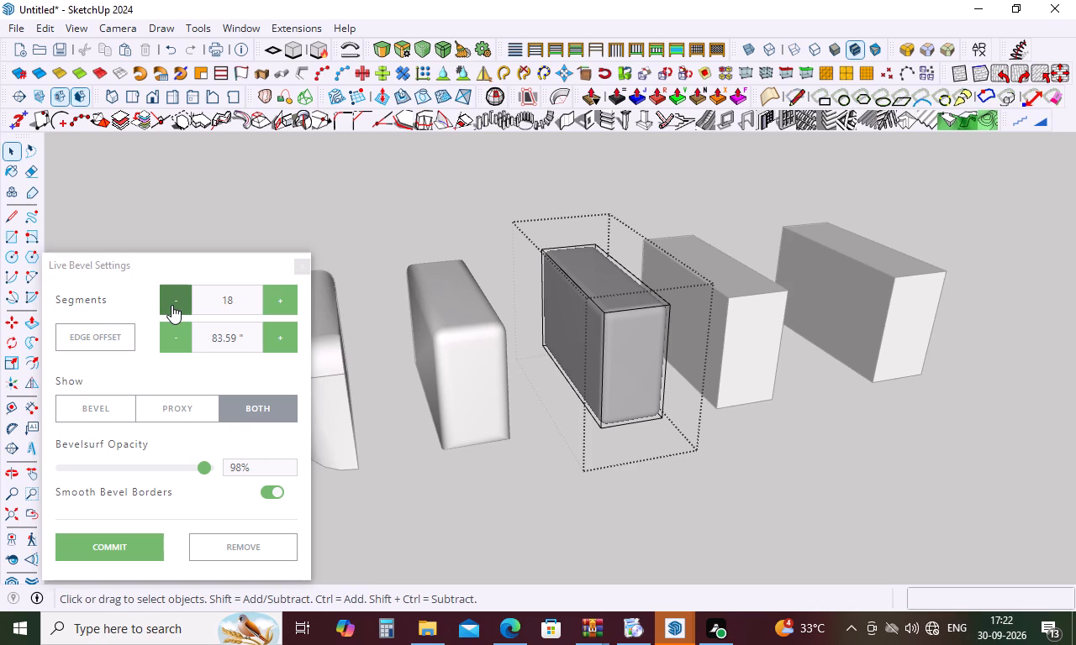
{"action": "double_click", "coordinate": [171, 305]}
{"action": "left_click", "coordinate": [236, 309]}
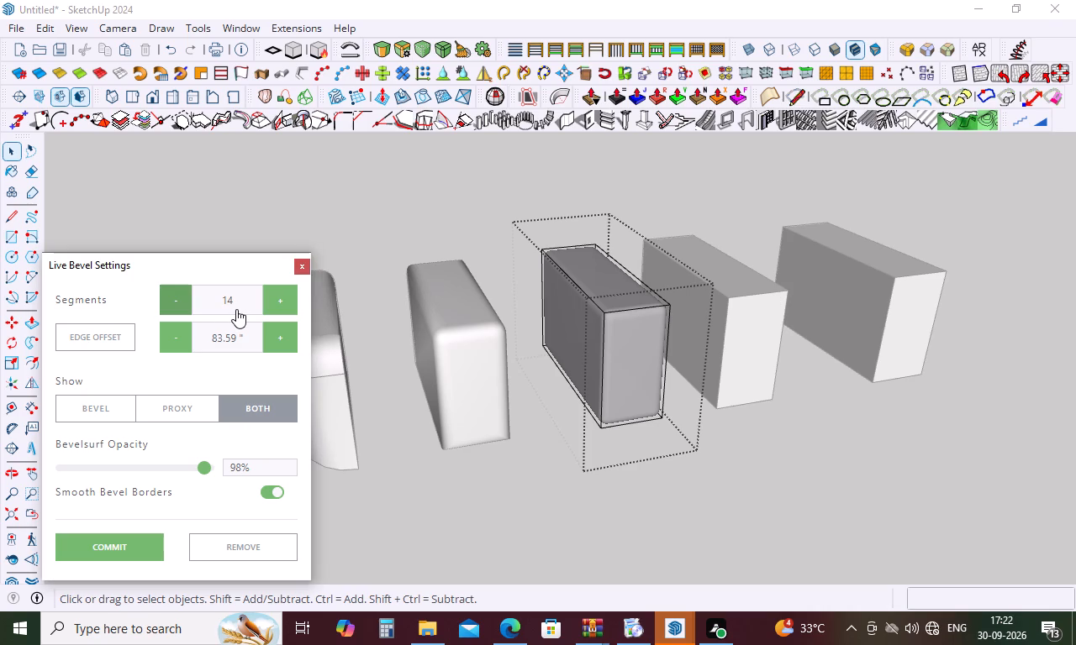
{"action": "left_click", "coordinate": [236, 302]}
{"action": "left_click", "coordinate": [236, 302]}
{"action": "left_click", "coordinate": [182, 296]}
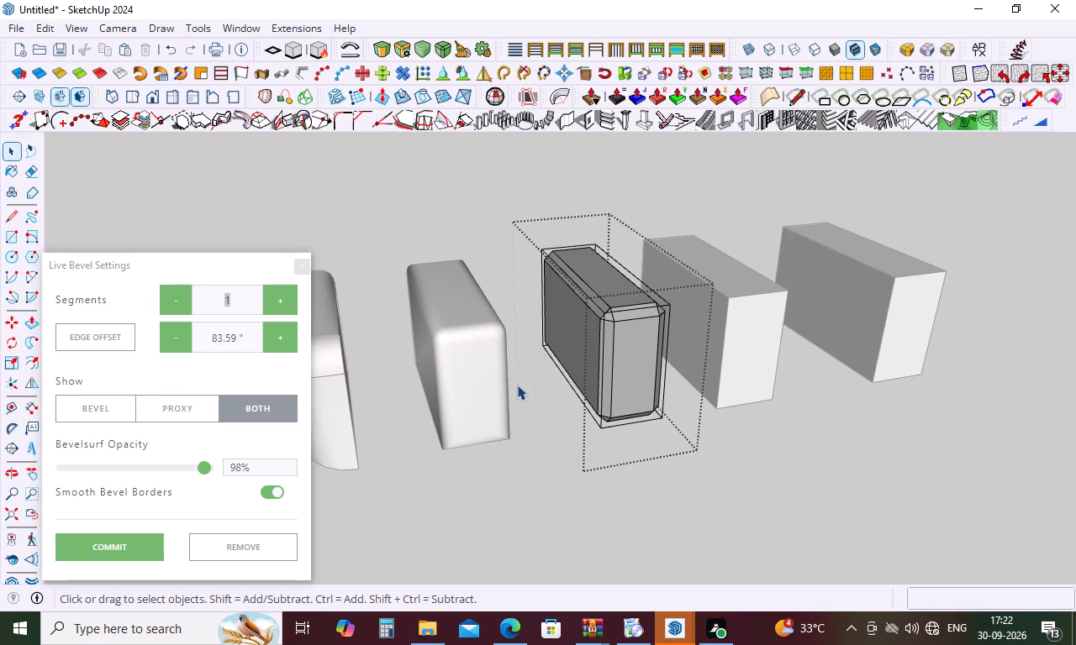
{"action": "left_click", "coordinate": [178, 297]}
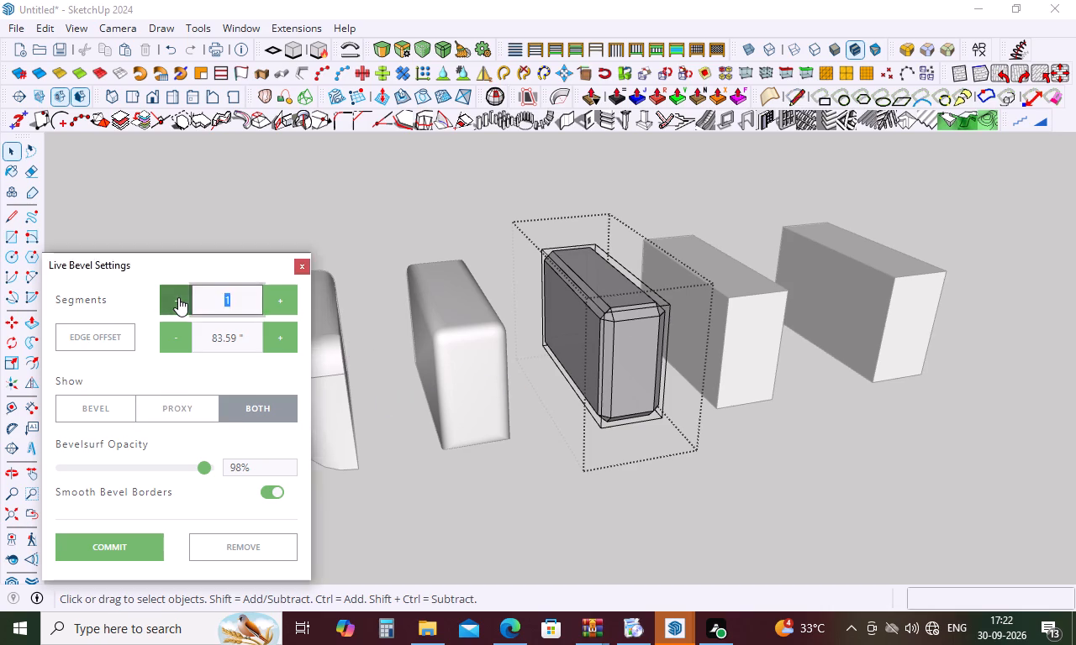
{"action": "left_click", "coordinate": [159, 296]}
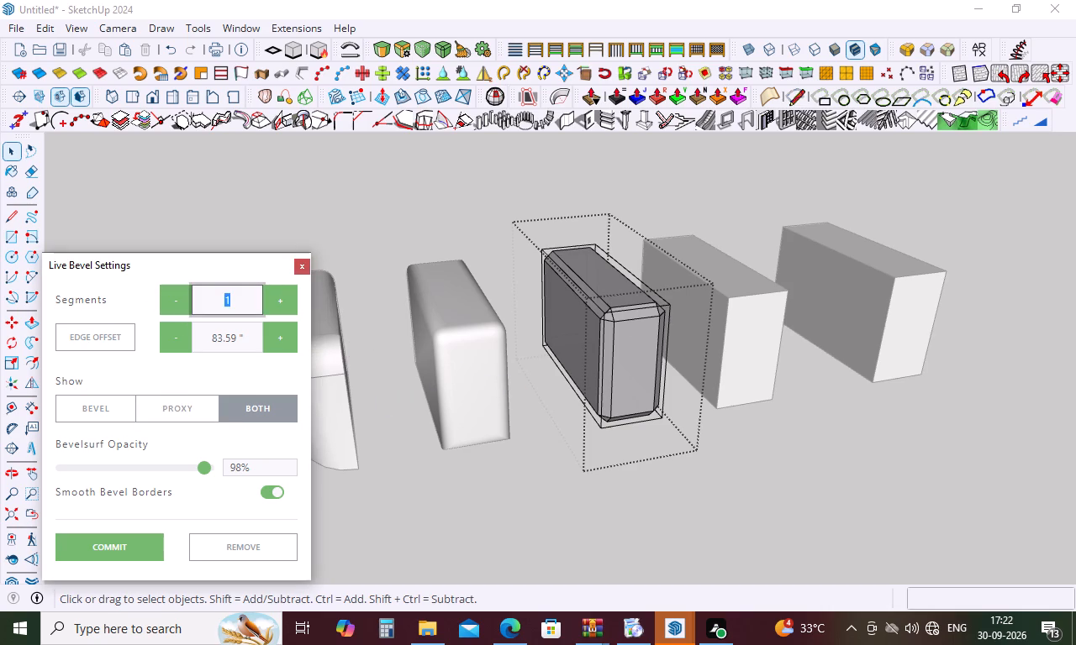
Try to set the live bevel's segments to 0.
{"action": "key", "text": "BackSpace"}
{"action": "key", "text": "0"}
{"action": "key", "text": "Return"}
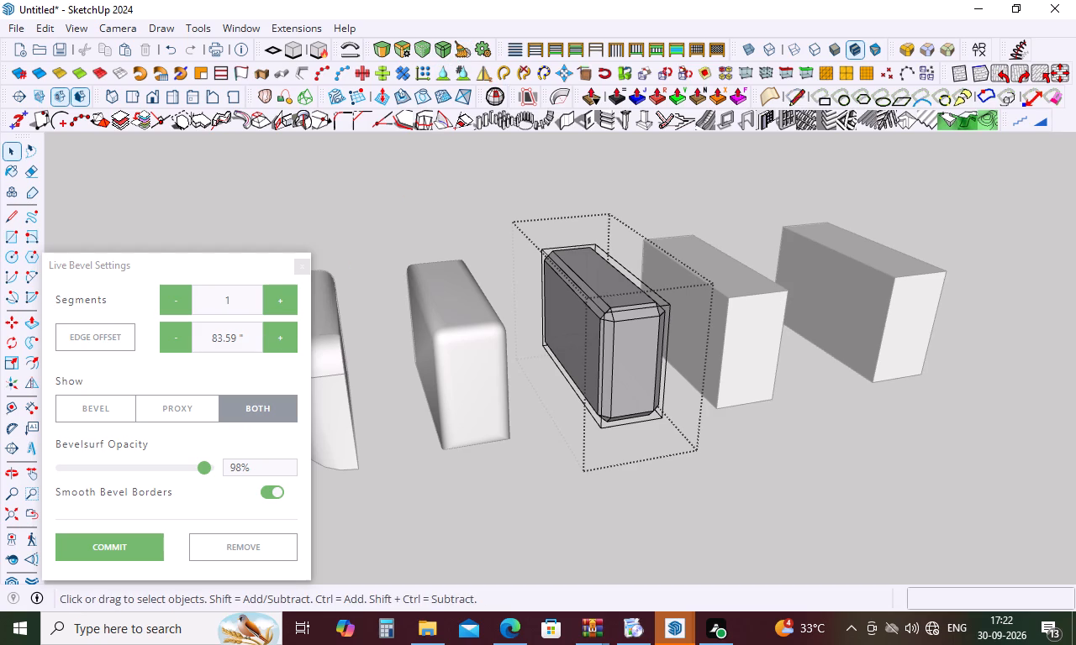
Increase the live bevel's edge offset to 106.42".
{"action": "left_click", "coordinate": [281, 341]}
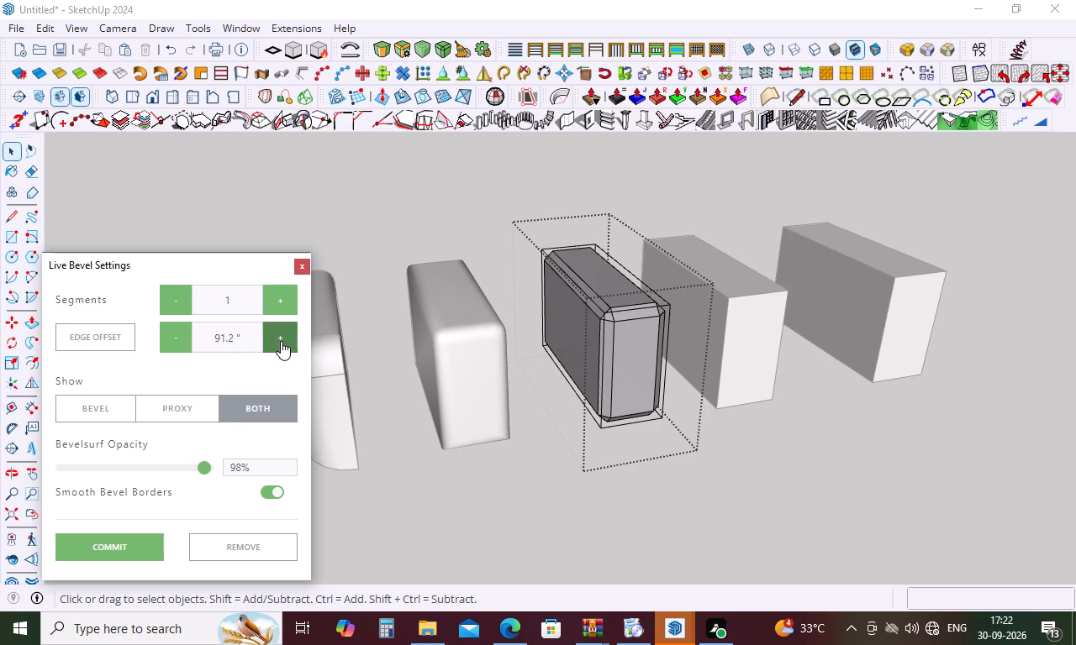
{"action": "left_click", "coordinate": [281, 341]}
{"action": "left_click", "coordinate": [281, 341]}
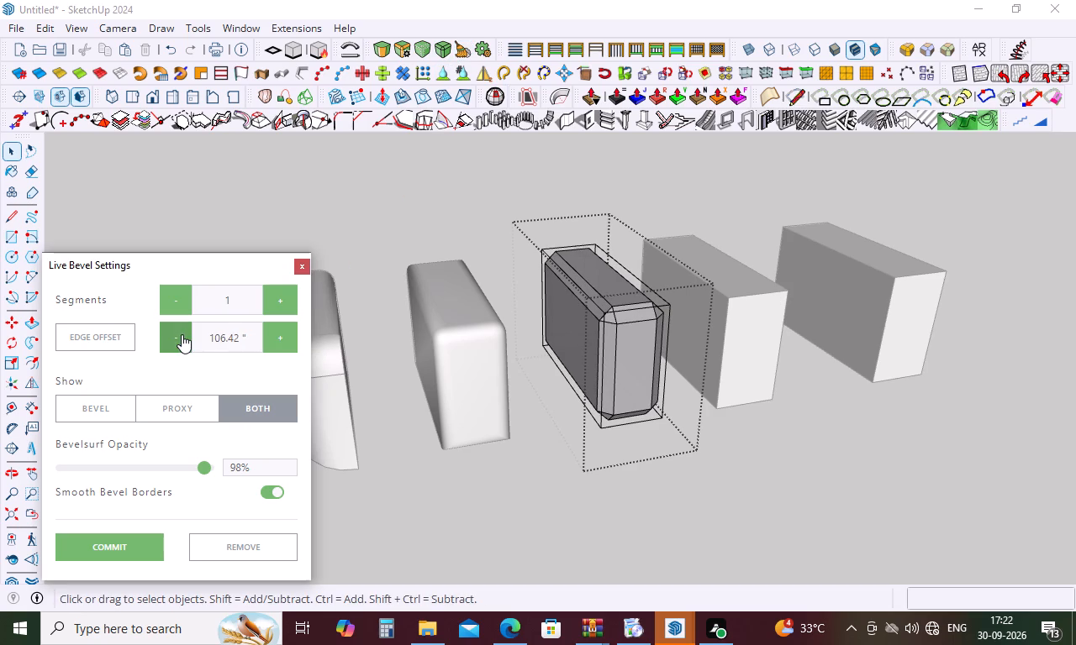
Reduce the live bevel's edge offset to 0.01".
{"action": "triple_click", "coordinate": [182, 334]}
{"action": "triple_click", "coordinate": [182, 334]}
{"action": "triple_click", "coordinate": [182, 334]}
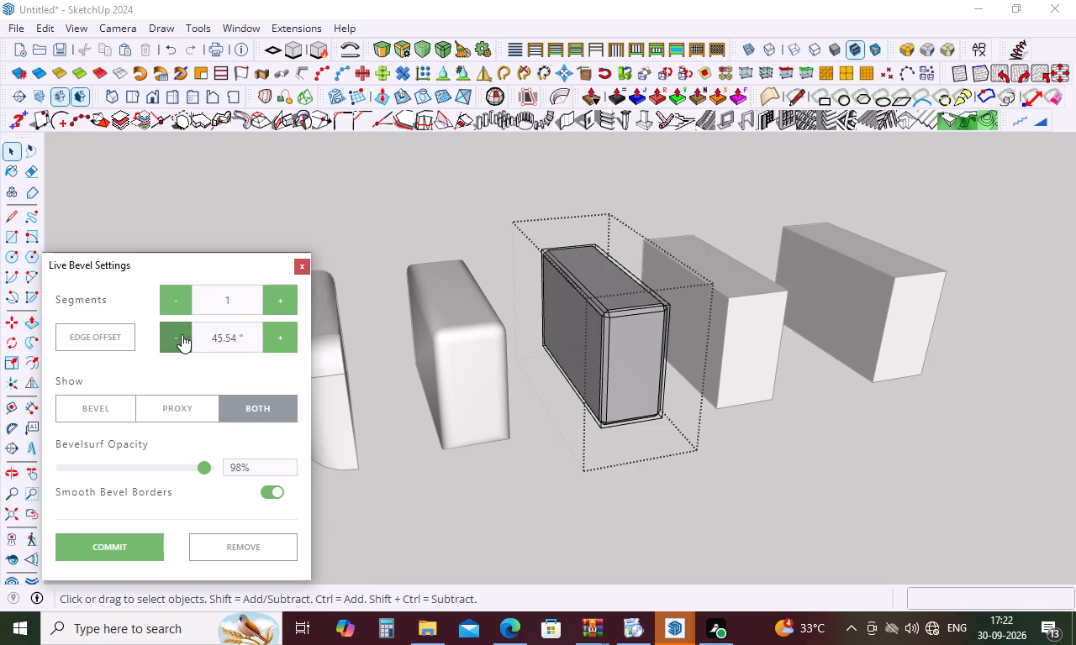
{"action": "triple_click", "coordinate": [182, 334]}
{"action": "double_click", "coordinate": [181, 334]}
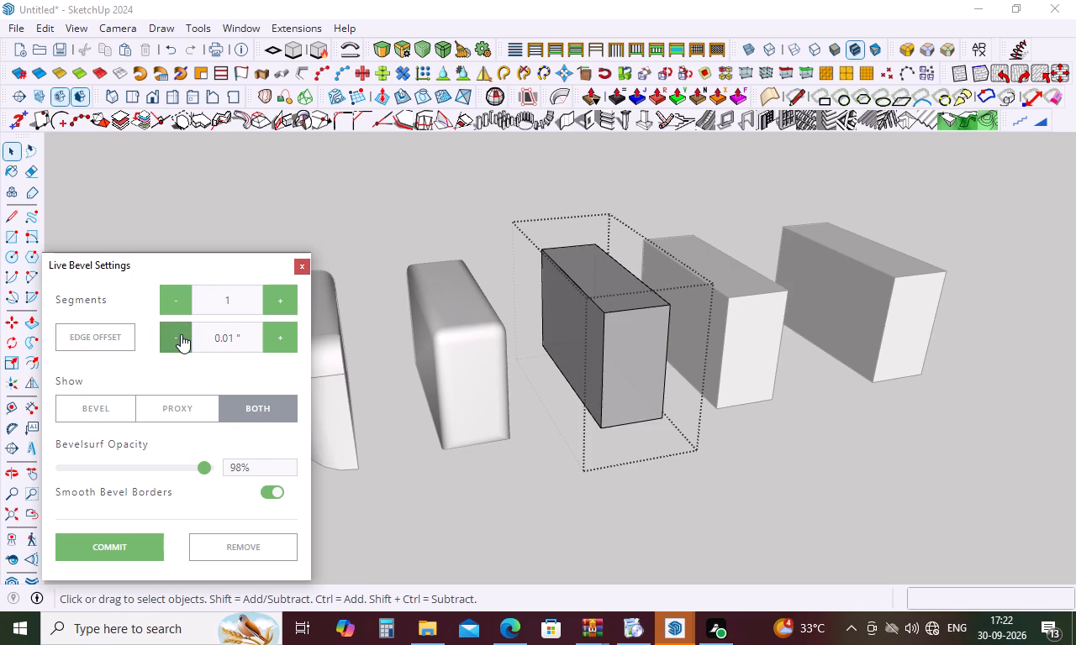
{"action": "left_click", "coordinate": [181, 334]}
{"action": "left_click", "coordinate": [181, 334]}
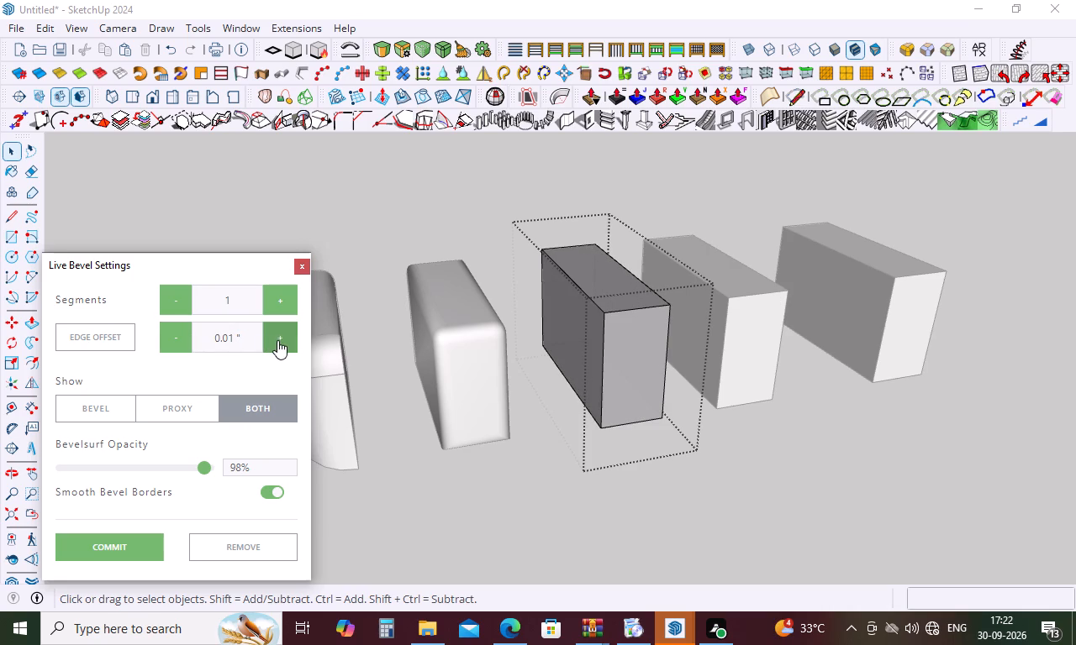
{"action": "left_click", "coordinate": [177, 342]}
{"action": "triple_click", "coordinate": [177, 342]}
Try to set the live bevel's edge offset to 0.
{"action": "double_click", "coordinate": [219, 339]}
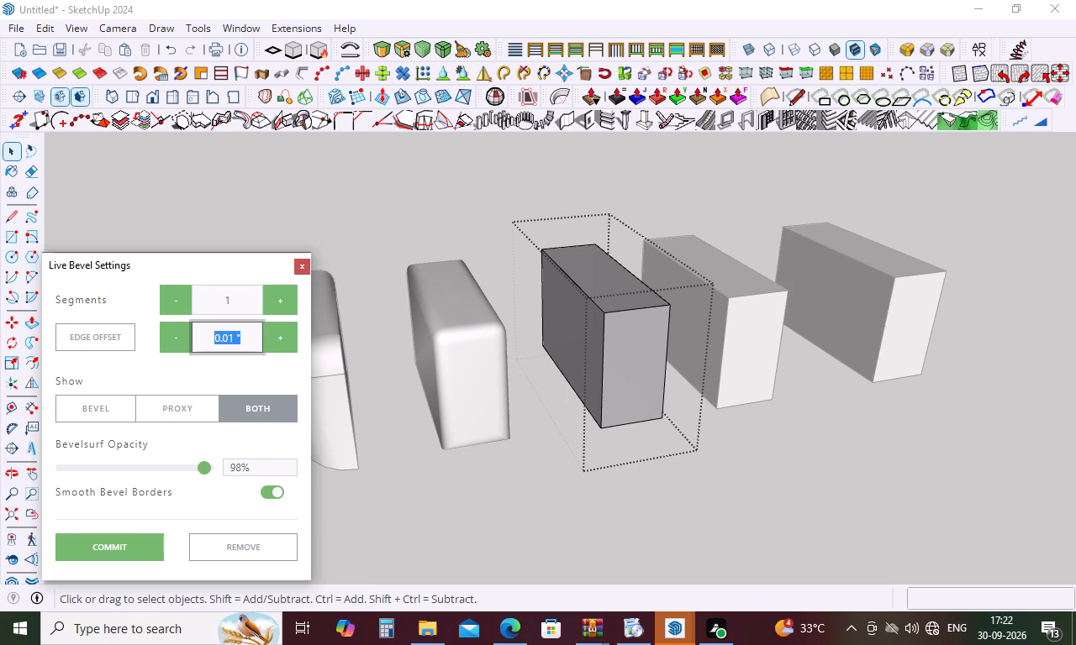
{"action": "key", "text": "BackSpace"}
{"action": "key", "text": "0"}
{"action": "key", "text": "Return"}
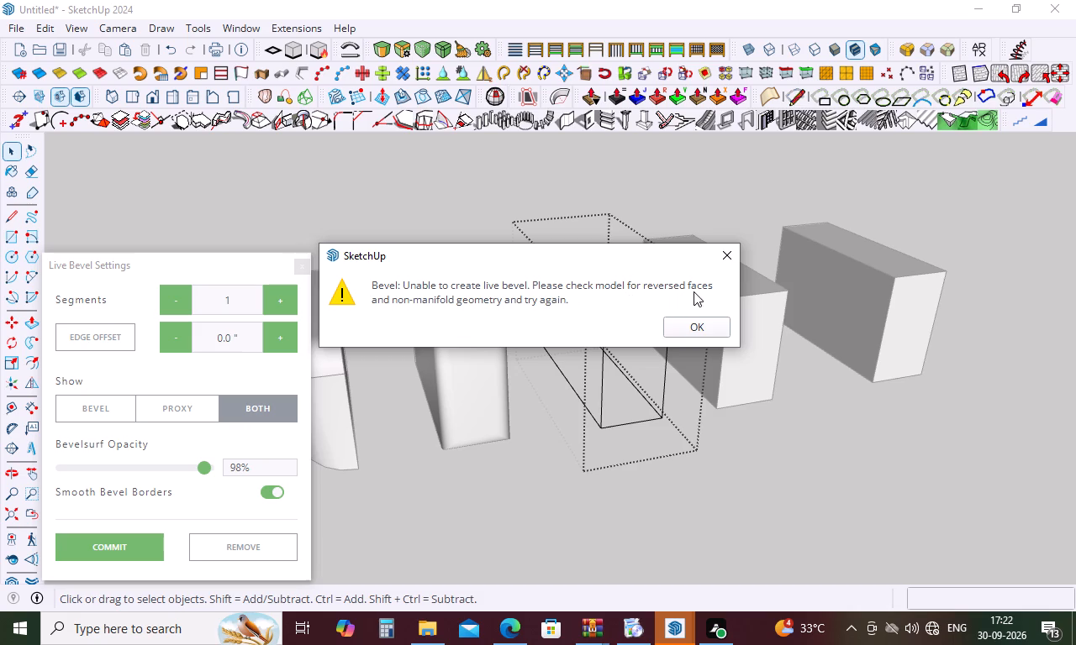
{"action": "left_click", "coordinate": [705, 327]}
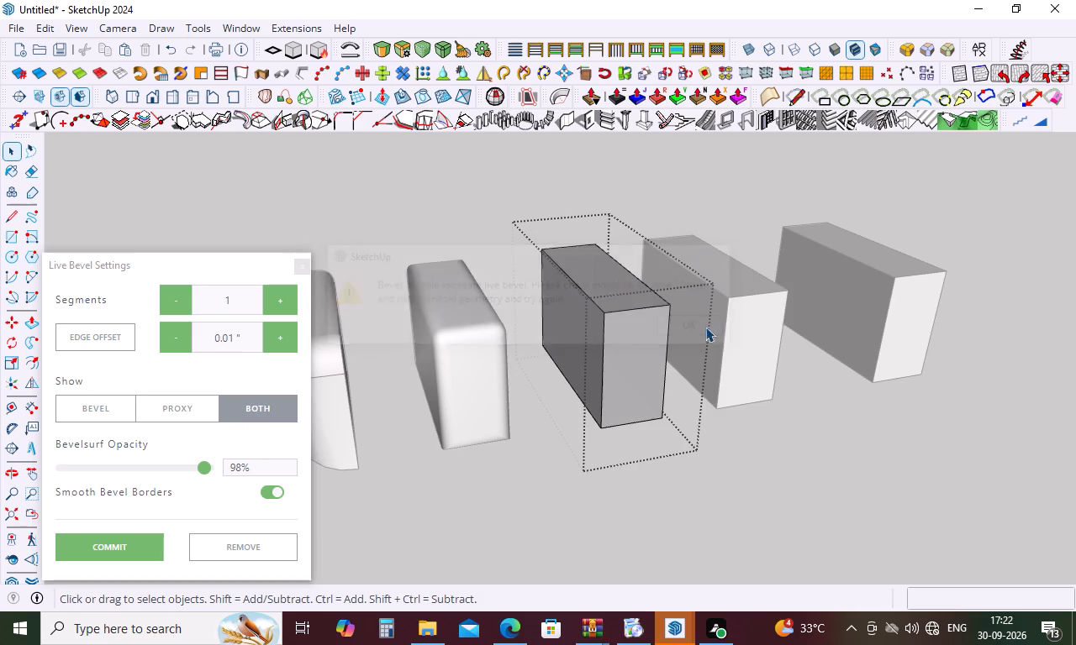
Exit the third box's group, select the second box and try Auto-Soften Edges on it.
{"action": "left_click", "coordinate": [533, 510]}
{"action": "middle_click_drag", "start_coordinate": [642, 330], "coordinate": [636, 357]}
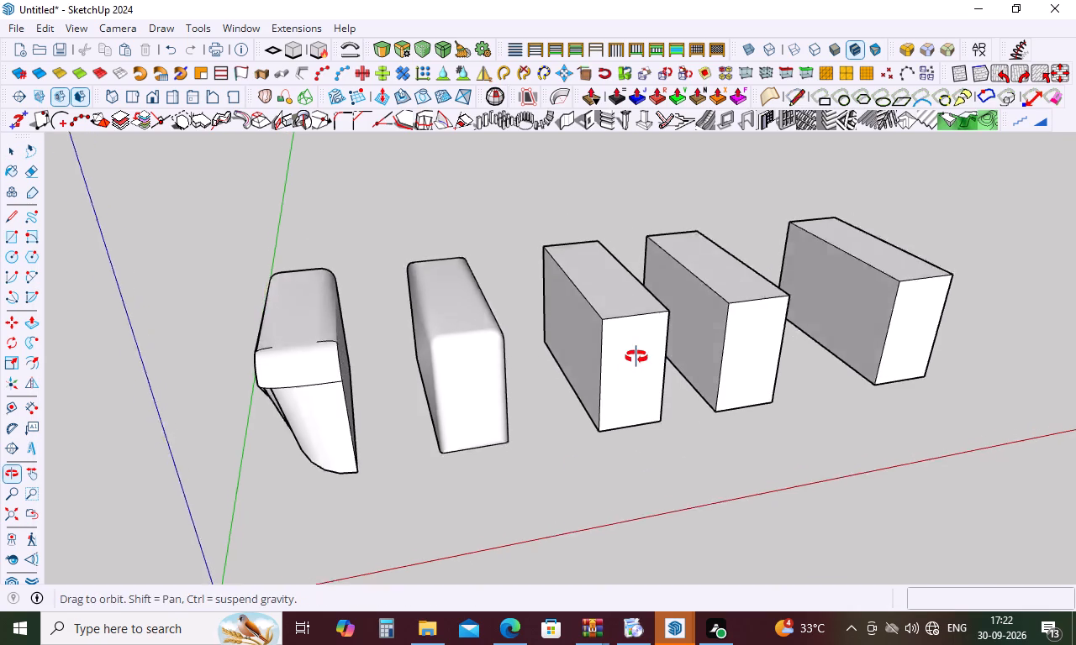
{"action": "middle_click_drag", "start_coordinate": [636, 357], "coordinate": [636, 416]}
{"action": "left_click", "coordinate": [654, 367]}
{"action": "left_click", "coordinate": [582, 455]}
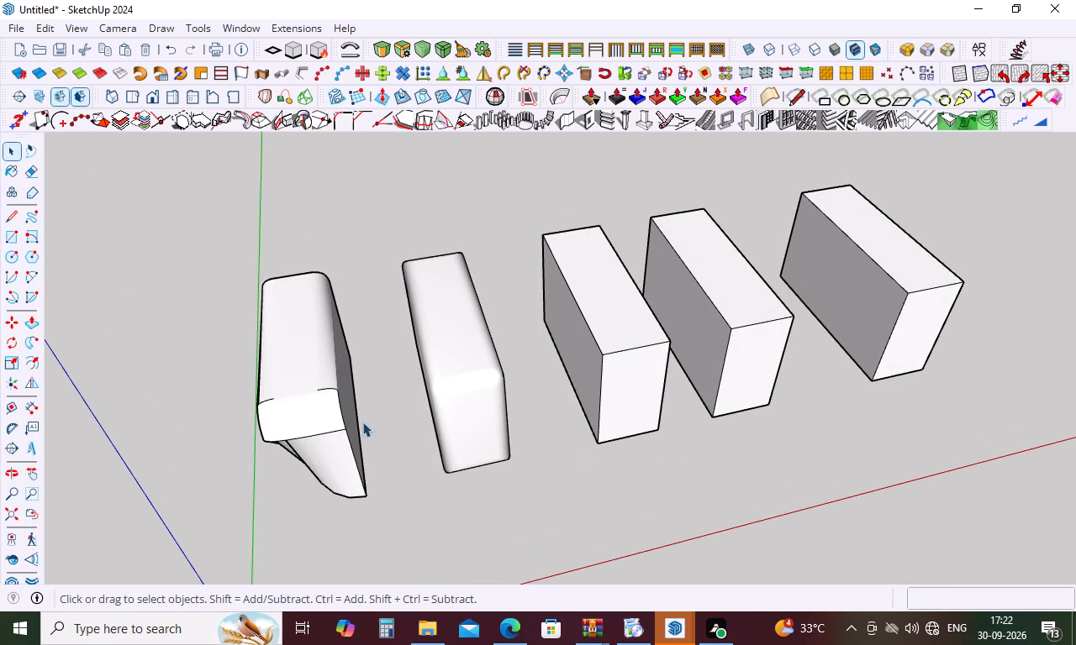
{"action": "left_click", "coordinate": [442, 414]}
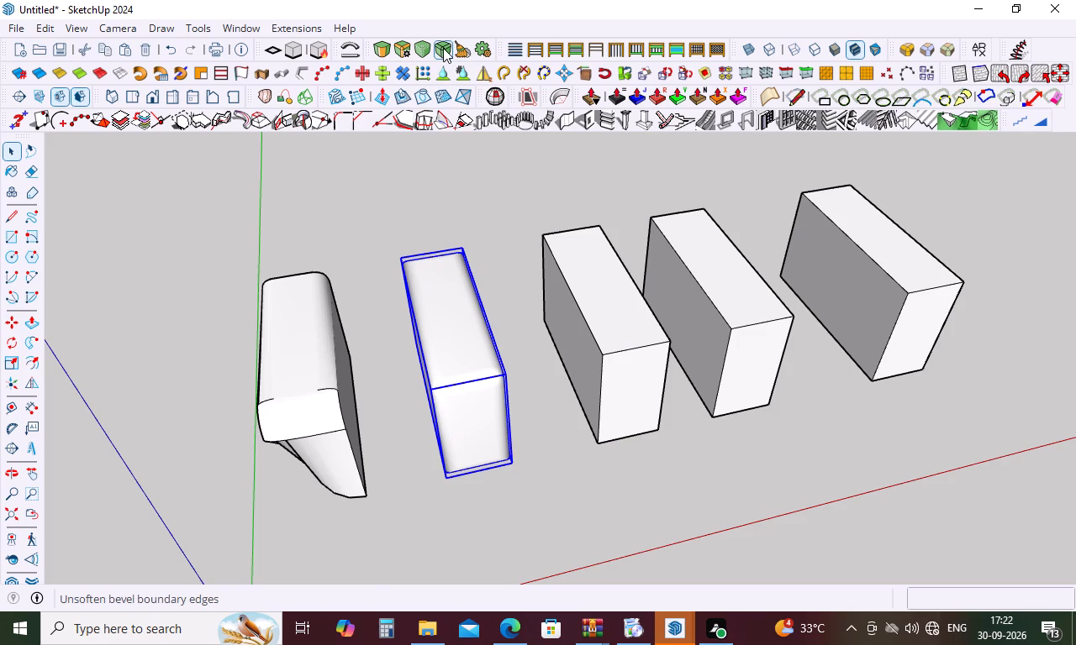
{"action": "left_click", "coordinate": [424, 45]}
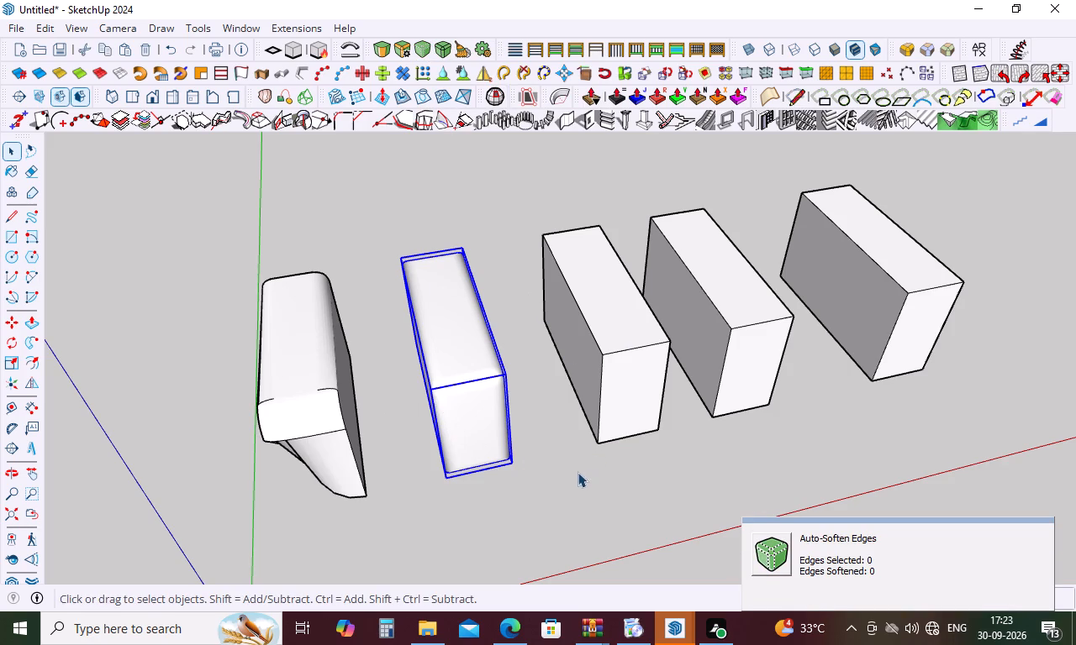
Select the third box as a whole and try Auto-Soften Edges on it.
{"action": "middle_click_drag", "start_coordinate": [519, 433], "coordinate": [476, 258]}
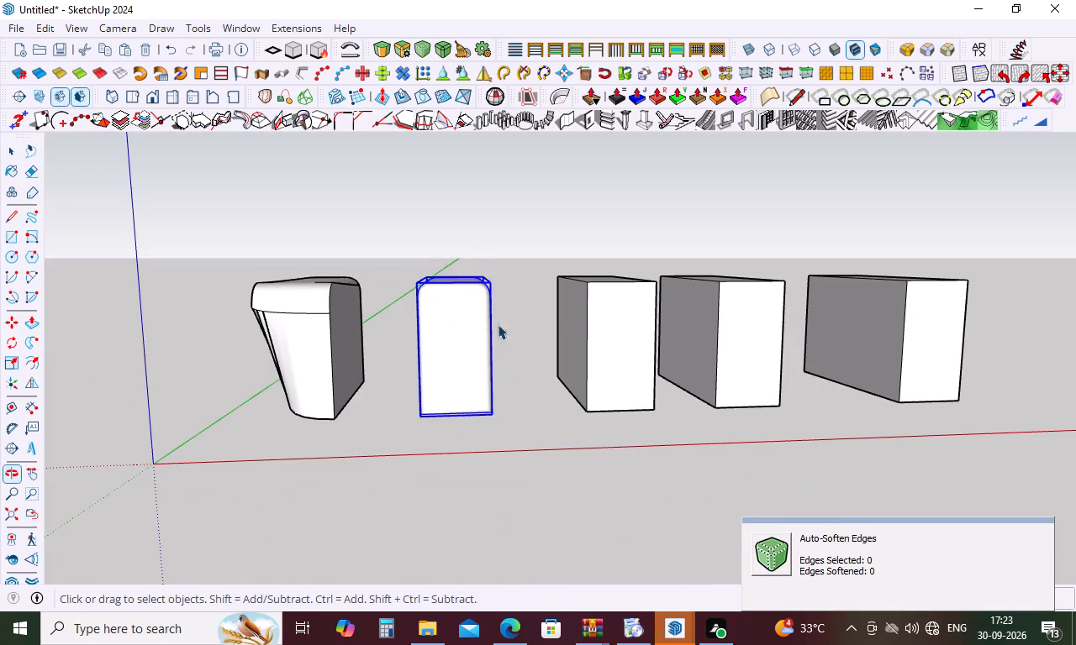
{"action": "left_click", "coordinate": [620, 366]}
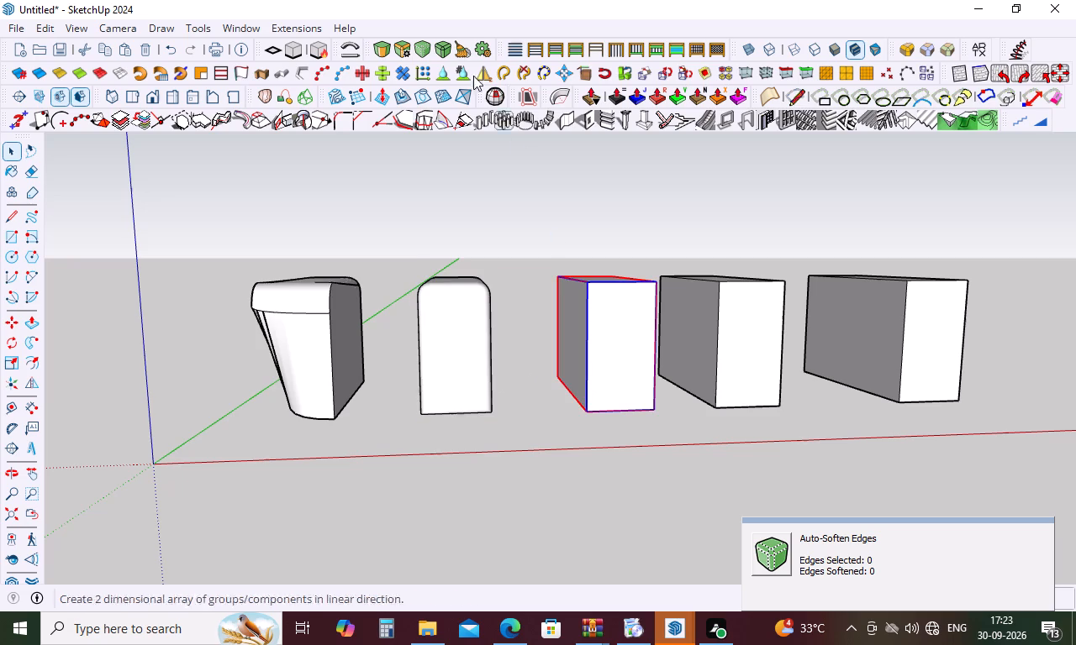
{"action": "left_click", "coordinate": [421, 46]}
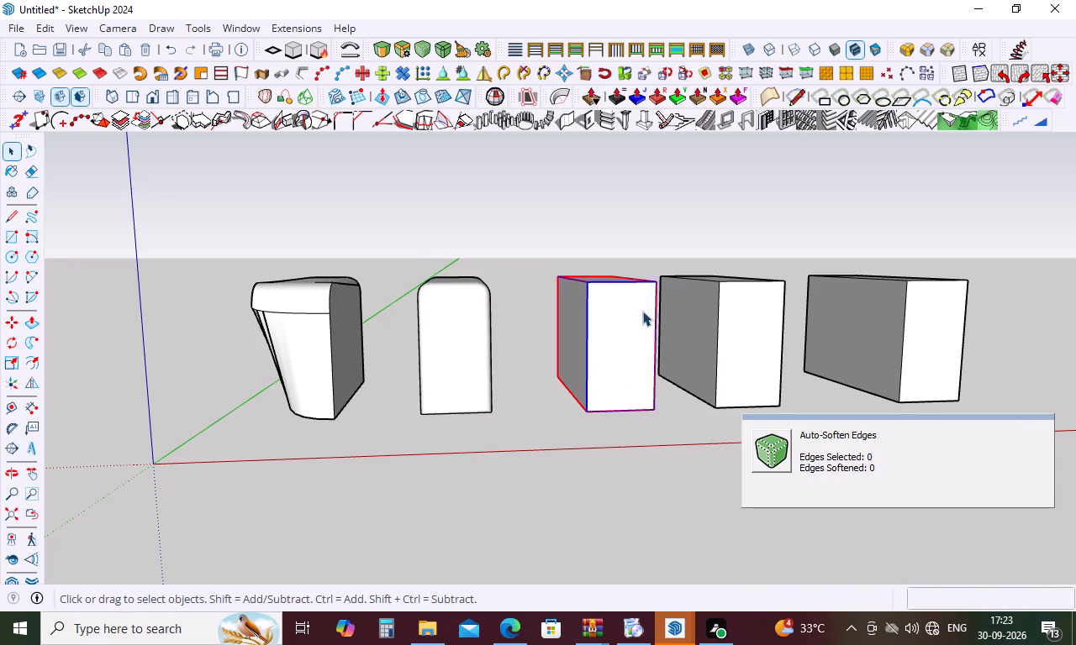
Open the third box's group, select all its geometry and apply Auto-Soften Edges.
{"action": "middle_click_drag", "start_coordinate": [642, 311], "coordinate": [657, 441]}
{"action": "triple_click", "coordinate": [643, 375]}
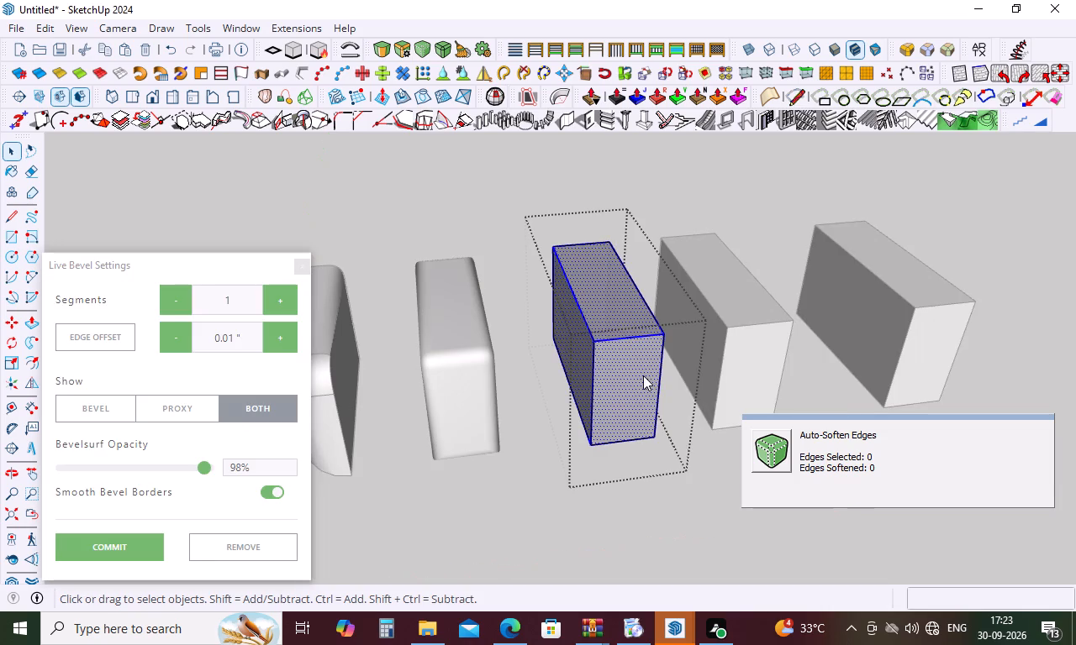
{"action": "left_click", "coordinate": [424, 48]}
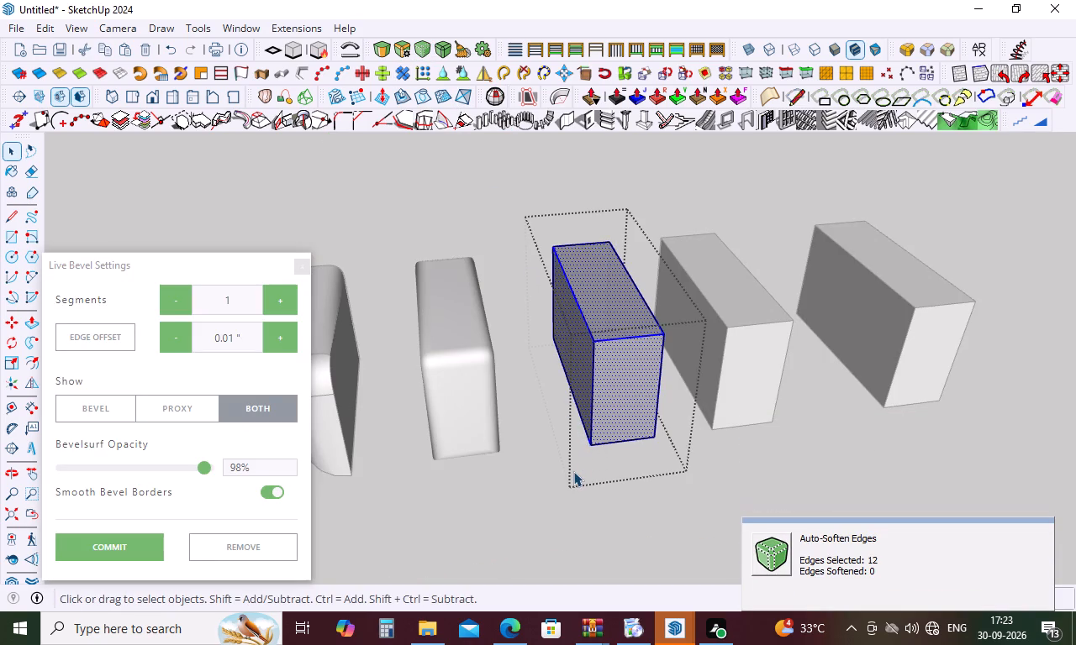
Try to raise the third box's live bevel segments to 4 with the 0.01" edge offset.
{"action": "triple_click", "coordinate": [276, 302]}
{"action": "triple_click", "coordinate": [276, 302]}
{"action": "double_click", "coordinate": [276, 302]}
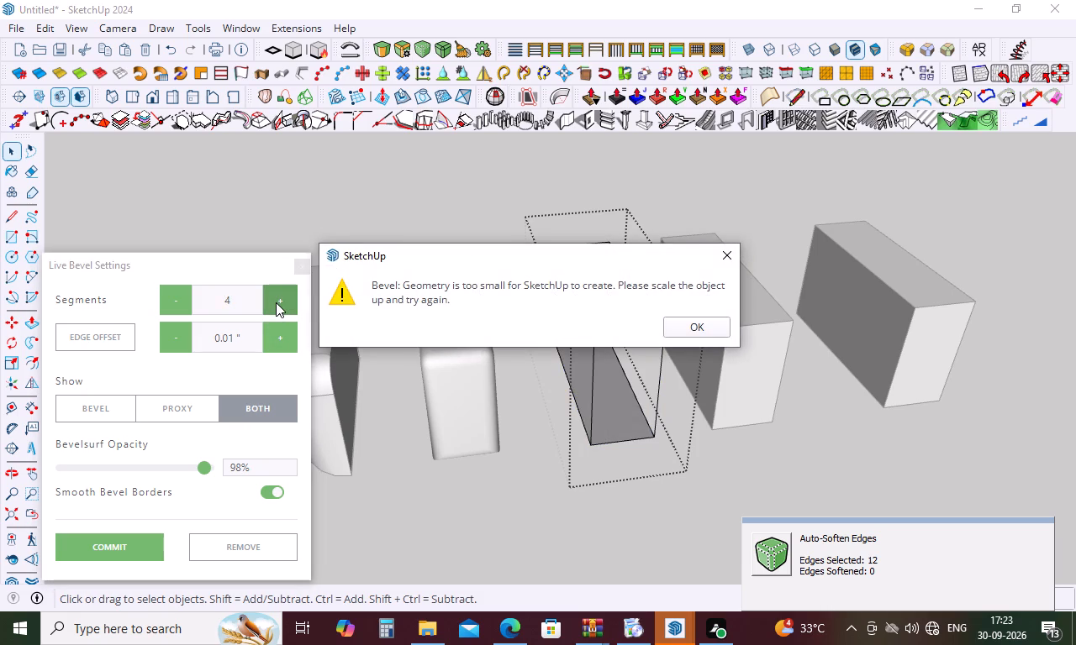
{"action": "left_click", "coordinate": [701, 321]}
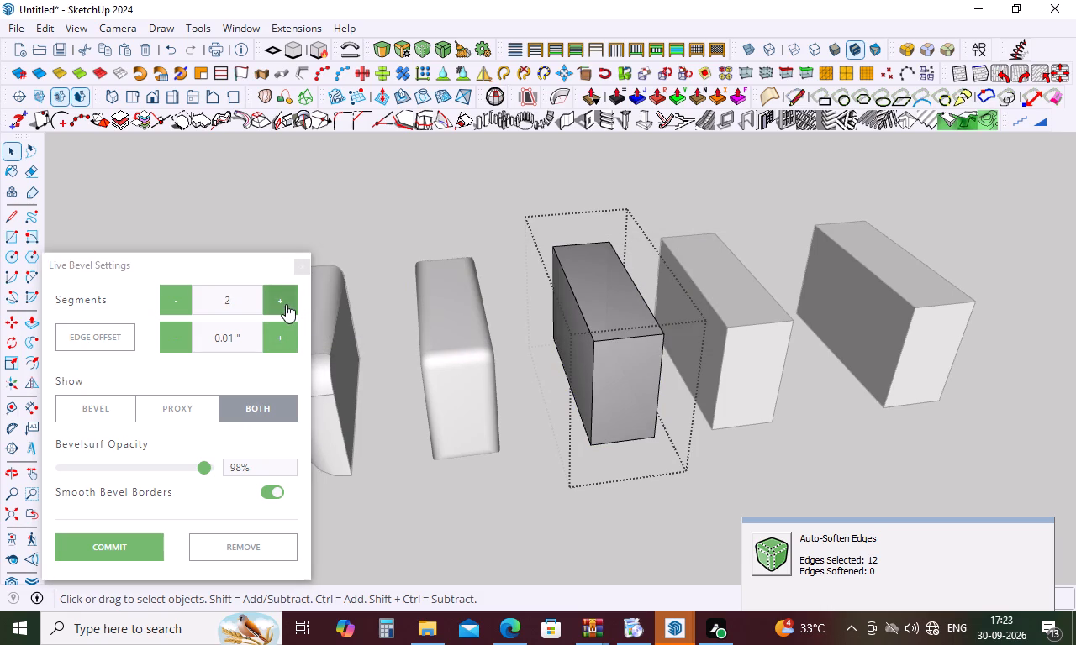
{"action": "left_click", "coordinate": [285, 304]}
{"action": "triple_click", "coordinate": [285, 304]}
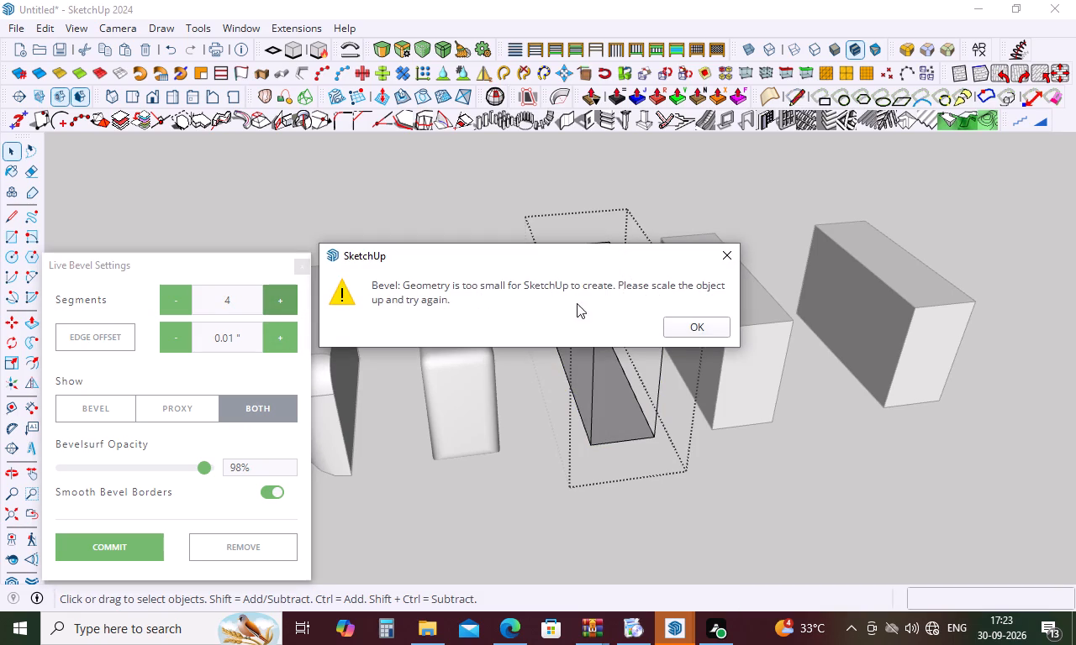
{"action": "left_click", "coordinate": [681, 324]}
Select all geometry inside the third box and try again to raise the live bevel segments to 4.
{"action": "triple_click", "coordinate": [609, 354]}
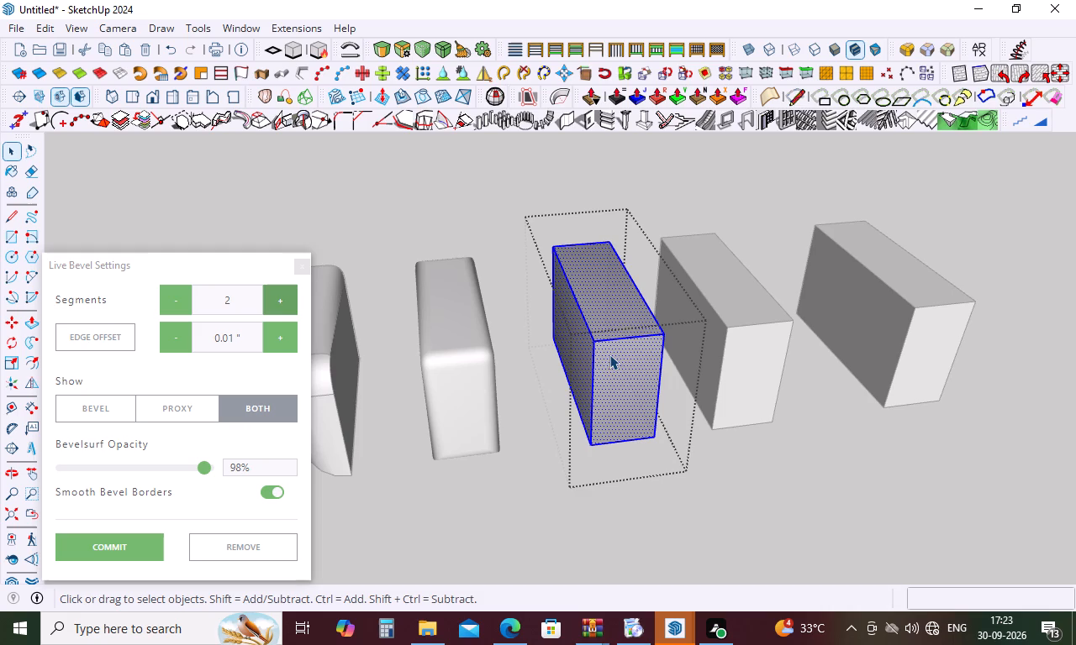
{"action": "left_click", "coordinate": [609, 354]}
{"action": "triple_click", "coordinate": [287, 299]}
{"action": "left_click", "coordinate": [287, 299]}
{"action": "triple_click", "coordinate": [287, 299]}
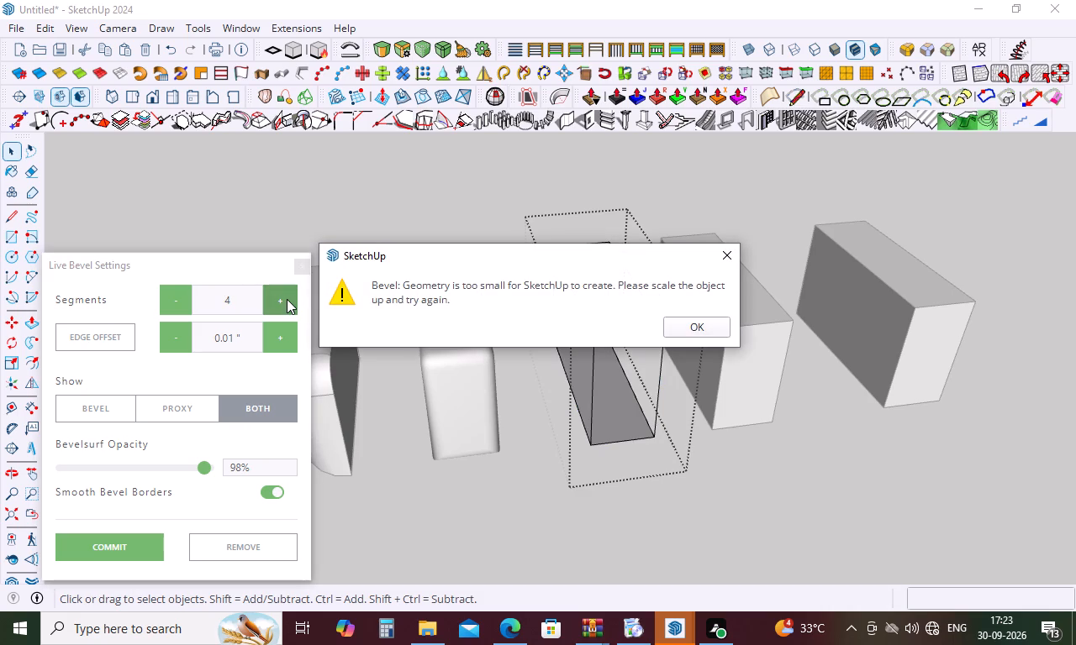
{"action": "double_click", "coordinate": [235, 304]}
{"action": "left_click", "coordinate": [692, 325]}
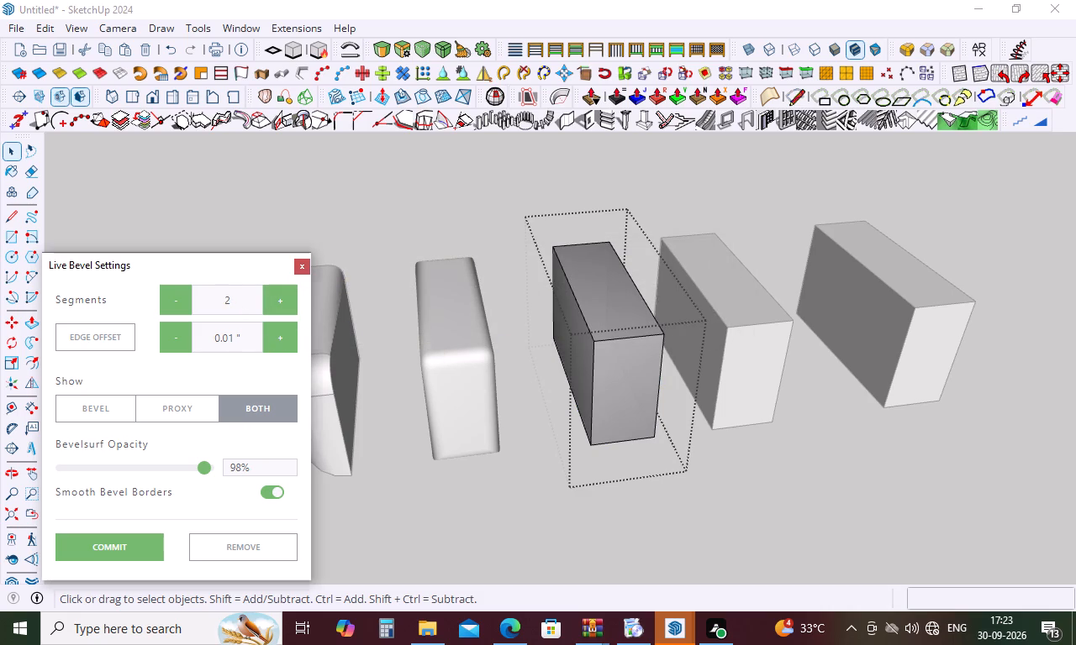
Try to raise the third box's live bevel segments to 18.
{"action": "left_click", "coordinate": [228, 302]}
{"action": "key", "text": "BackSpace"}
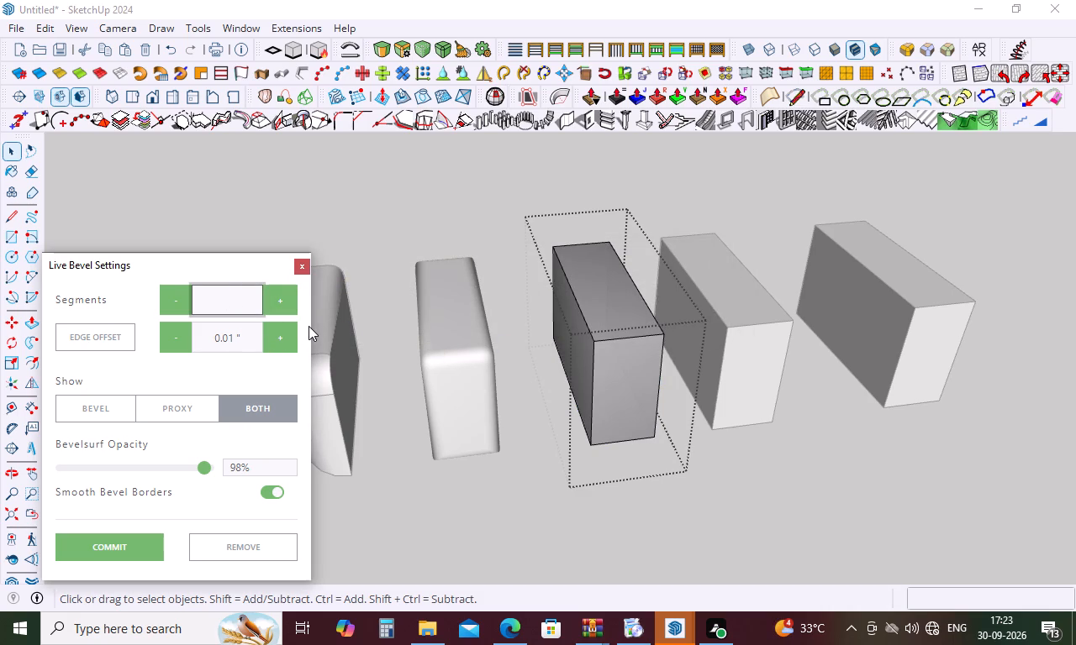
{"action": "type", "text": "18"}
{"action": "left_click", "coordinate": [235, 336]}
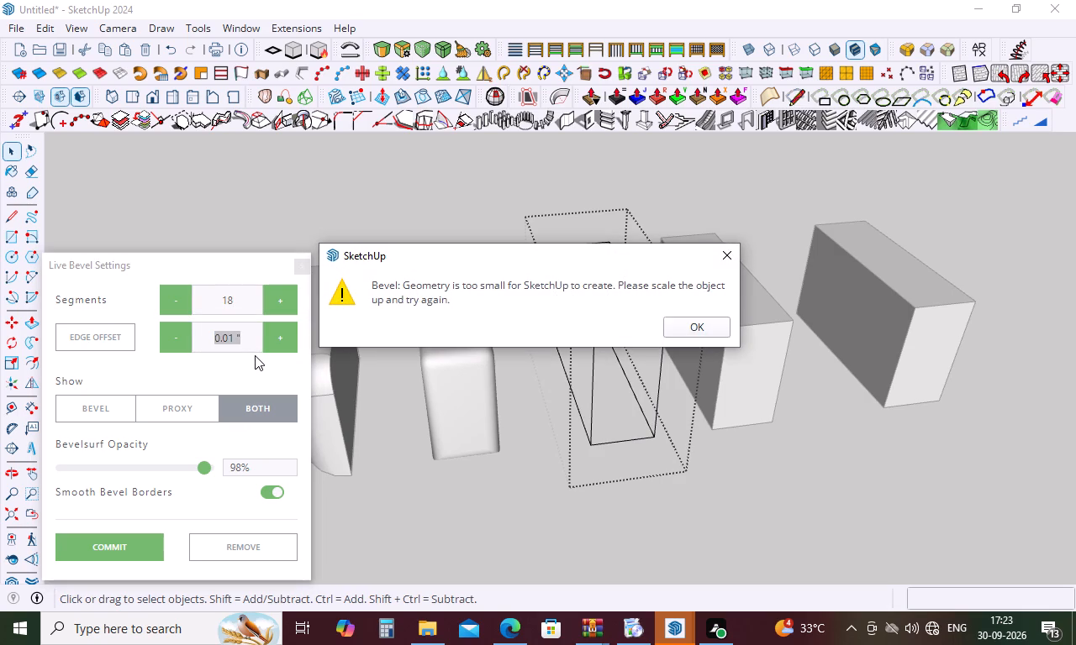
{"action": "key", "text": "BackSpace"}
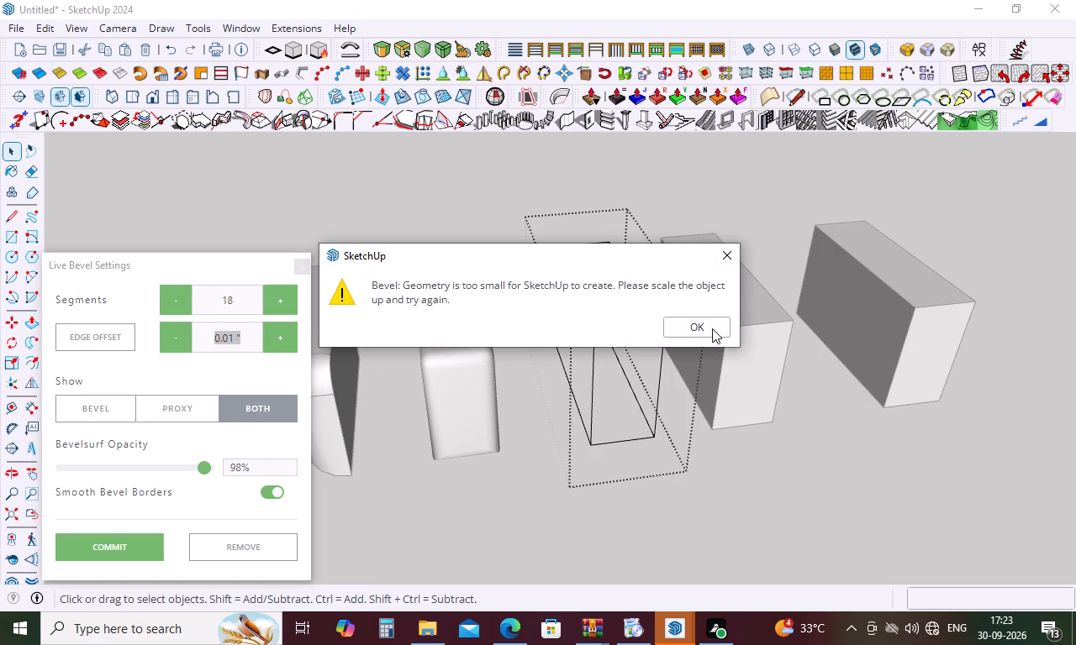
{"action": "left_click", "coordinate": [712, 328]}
Set the third box's live bevel edge offset to 50".
{"action": "key", "text": "BackSpace"}
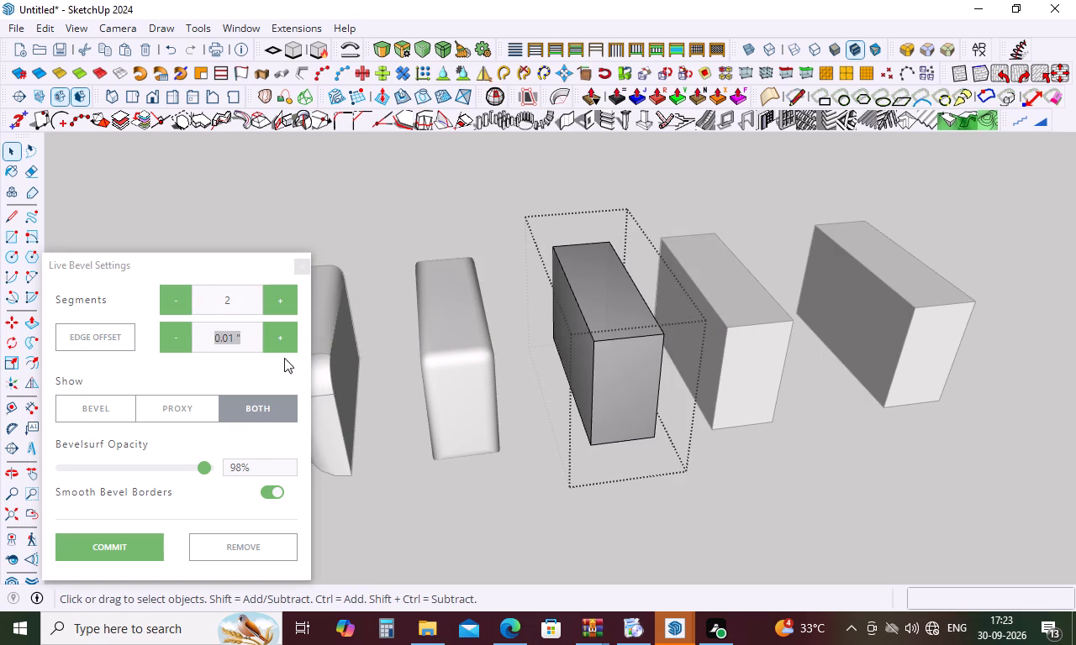
{"action": "left_click", "coordinate": [231, 350]}
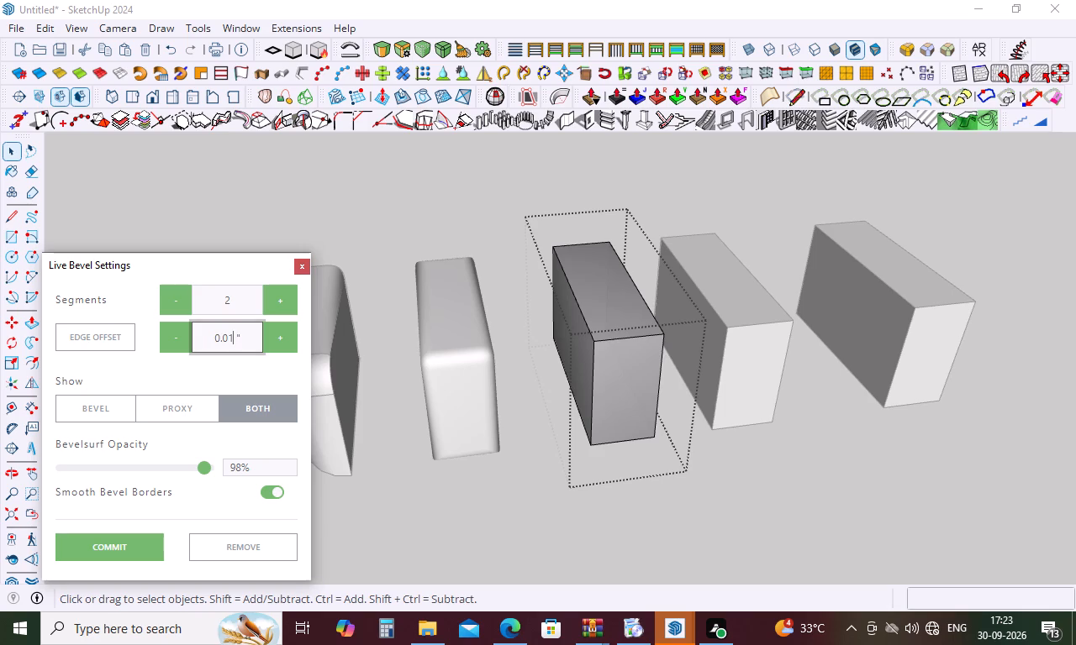
{"action": "left_click", "coordinate": [239, 343]}
{"action": "key", "text": "BackSpace"}
{"action": "key", "text": "BackSpace"}
{"action": "key", "text": "BackSpace"}
{"action": "key", "text": "BackSpace"}
{"action": "key", "text": "BackSpace"}
{"action": "key", "text": "BackSpace"}
{"action": "key", "text": "BackSpace"}
{"action": "key", "text": "BackSpace"}
{"action": "key", "text": "BackSpace"}
{"action": "key", "text": "BackSpace"}
{"action": "key", "text": "BackSpace"}
{"action": "key", "text": "BackSpace"}
{"action": "key", "text": "BackSpace"}
{"action": "key", "text": "BackSpace"}
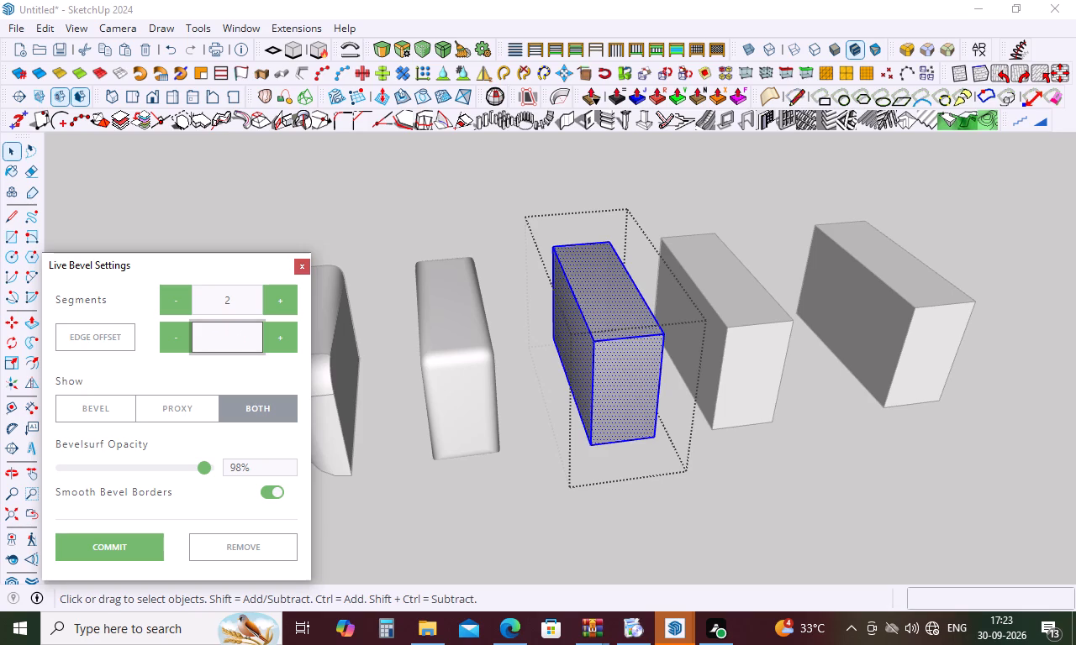
{"action": "type", "text": "50"}
{"action": "key", "text": "Return"}
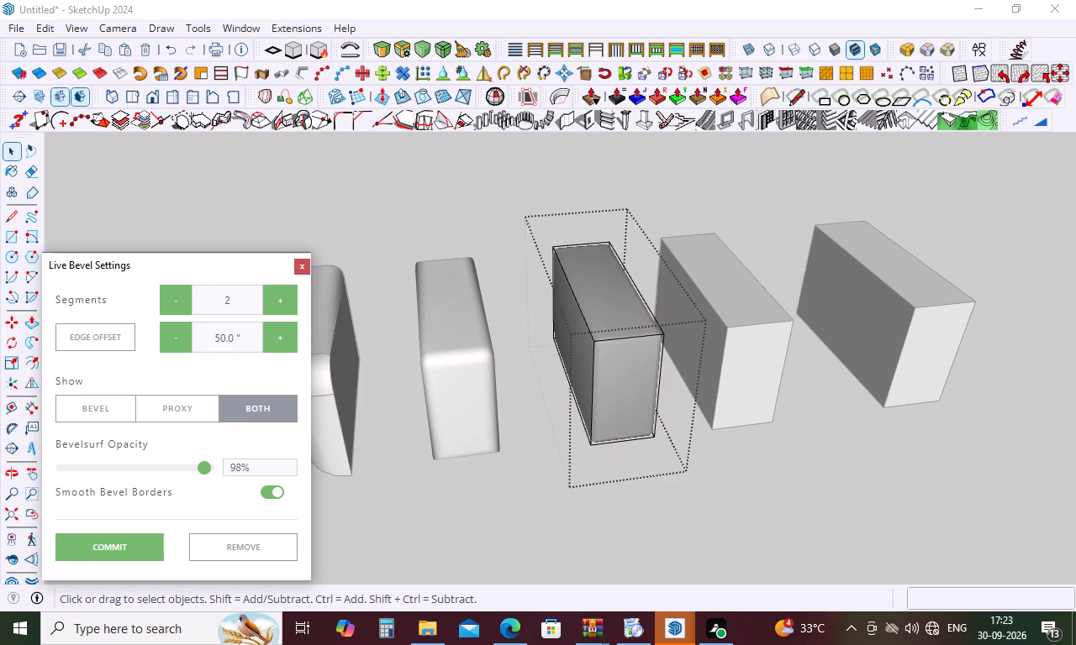
Keep the third box's bevel at 2 segments, commit the live bevel and leave the box's group.
{"action": "left_click", "coordinate": [236, 306]}
{"action": "key", "text": "Return"}
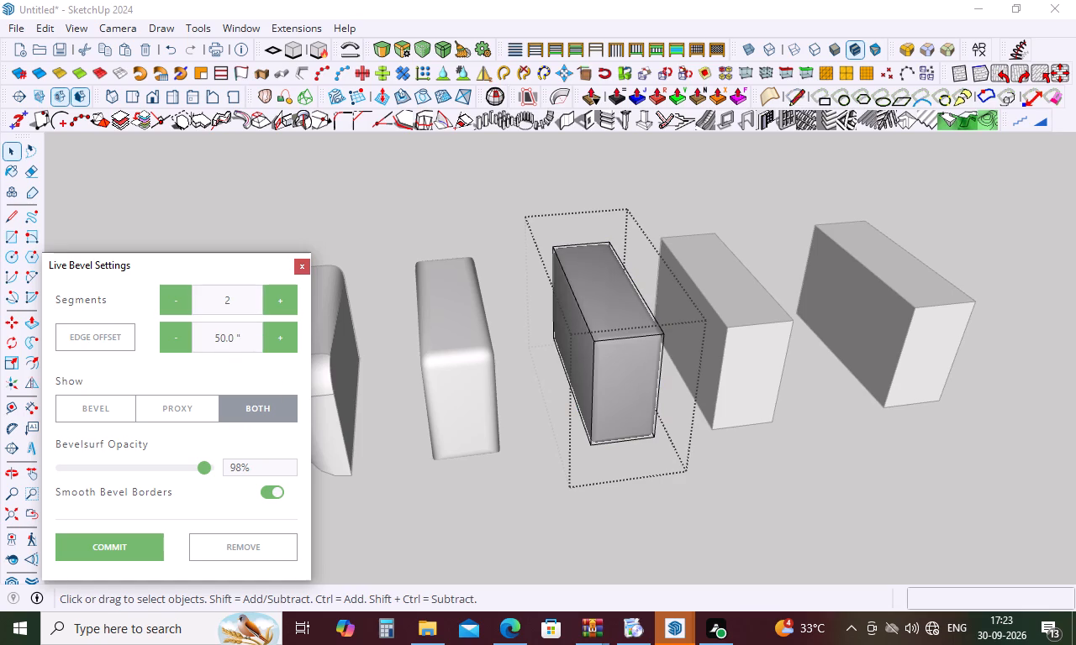
{"action": "left_click", "coordinate": [230, 305]}
{"action": "key", "text": "BackSpace"}
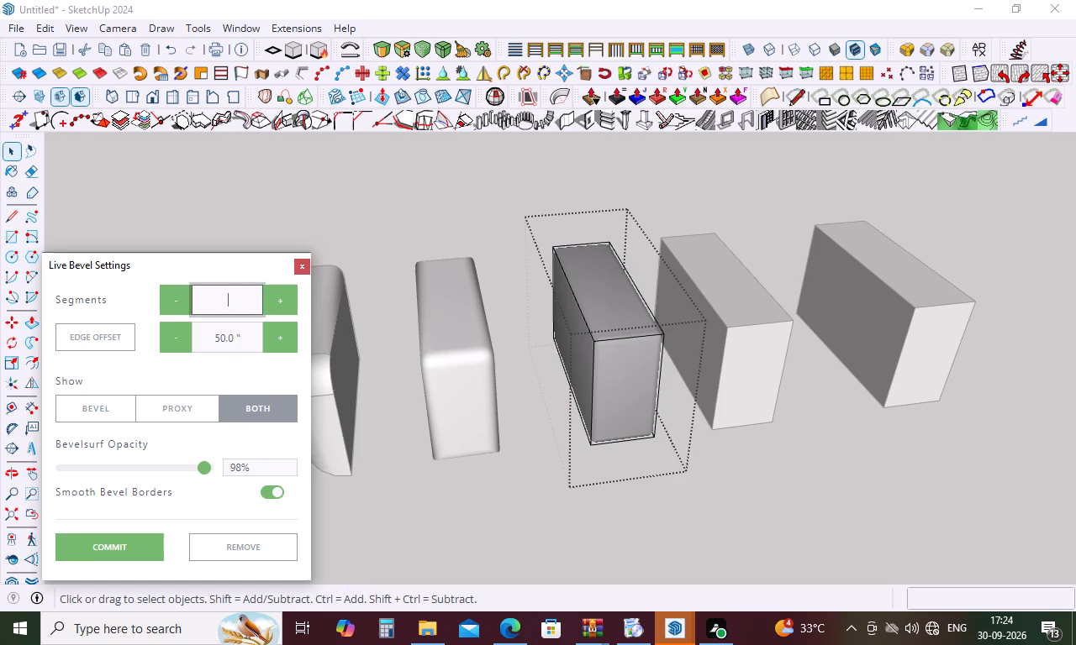
{"action": "key", "text": "2"}
{"action": "key", "text": "Return"}
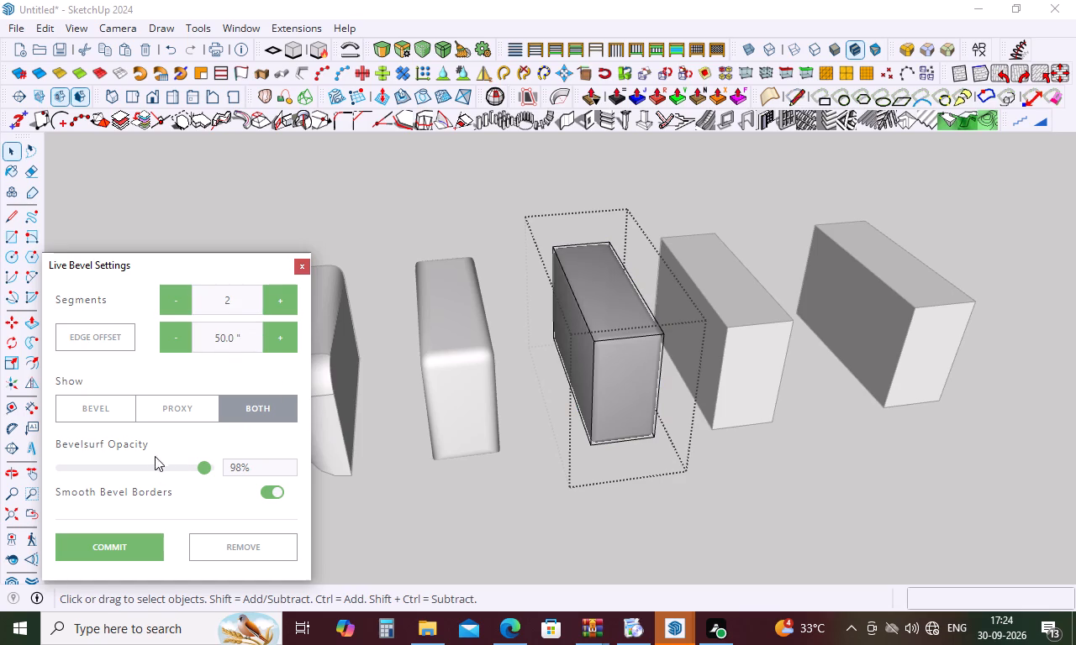
{"action": "left_click", "coordinate": [131, 554]}
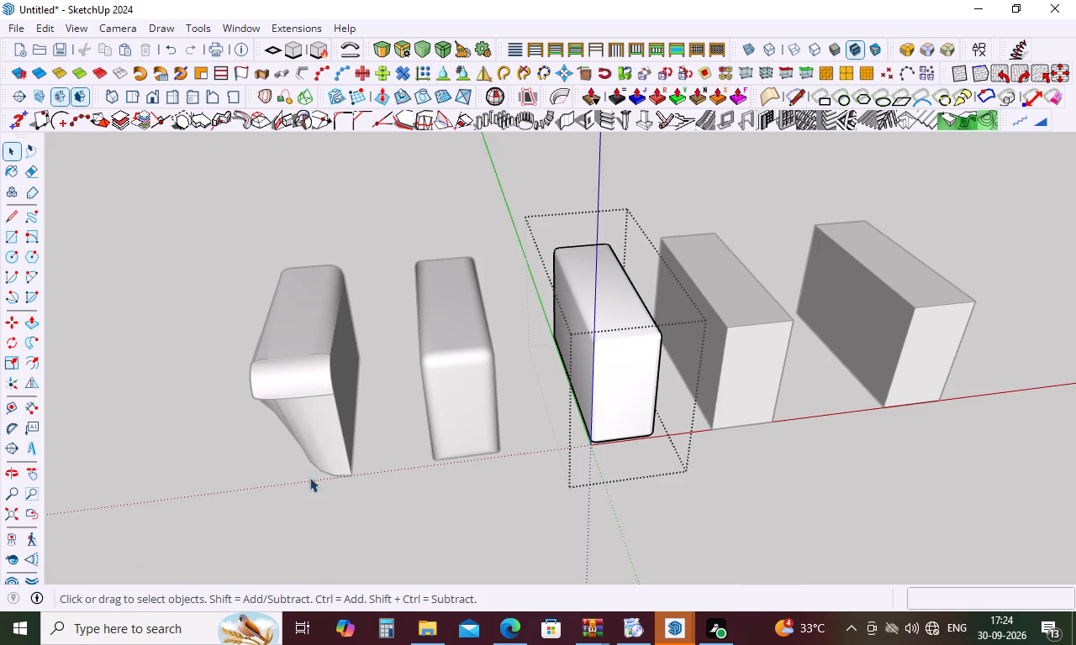
{"action": "middle_click_drag", "start_coordinate": [636, 400], "coordinate": [640, 291]}
{"action": "scroll", "coordinate": [646, 352], "scroll_direction": "up", "scroll_amount": 8}
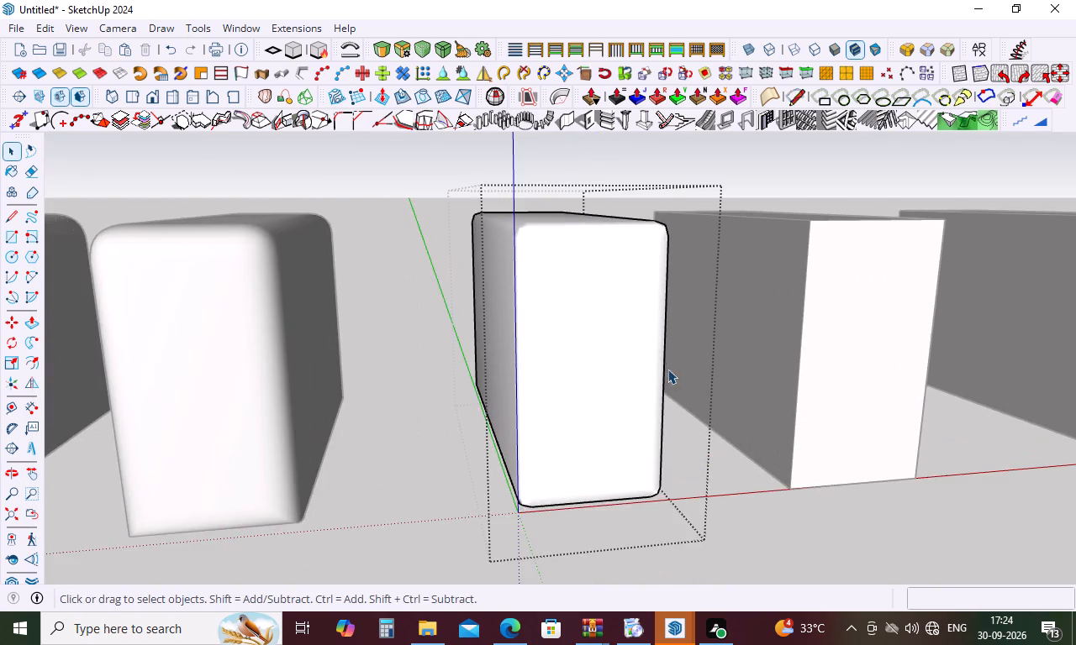
{"action": "middle_click_drag", "start_coordinate": [667, 369], "coordinate": [597, 372]}
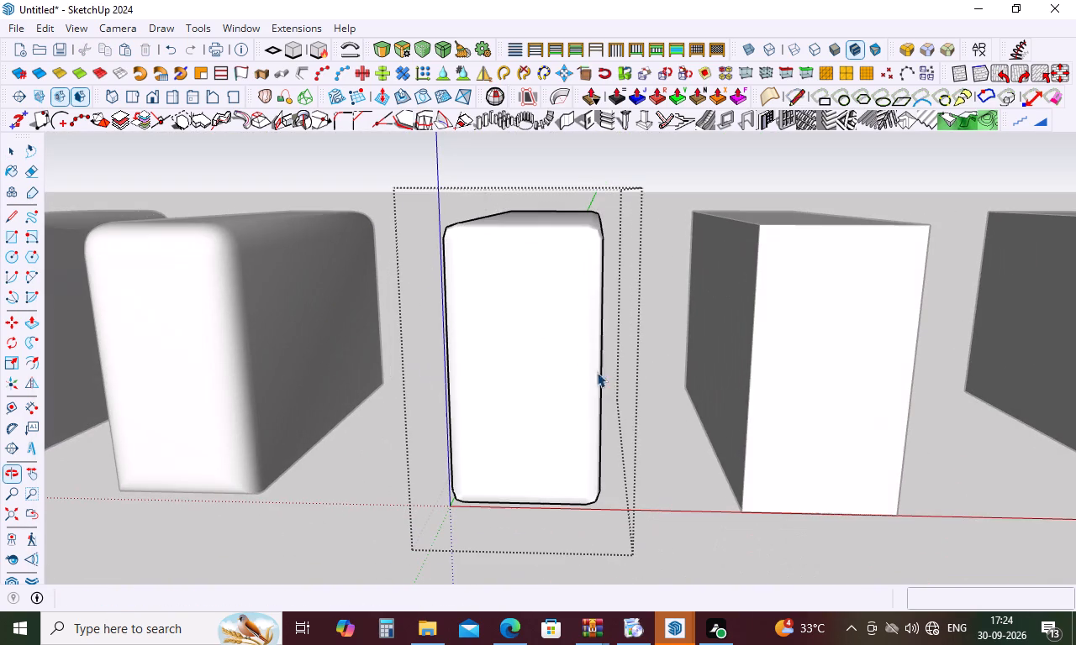
{"action": "left_click", "coordinate": [815, 426]}
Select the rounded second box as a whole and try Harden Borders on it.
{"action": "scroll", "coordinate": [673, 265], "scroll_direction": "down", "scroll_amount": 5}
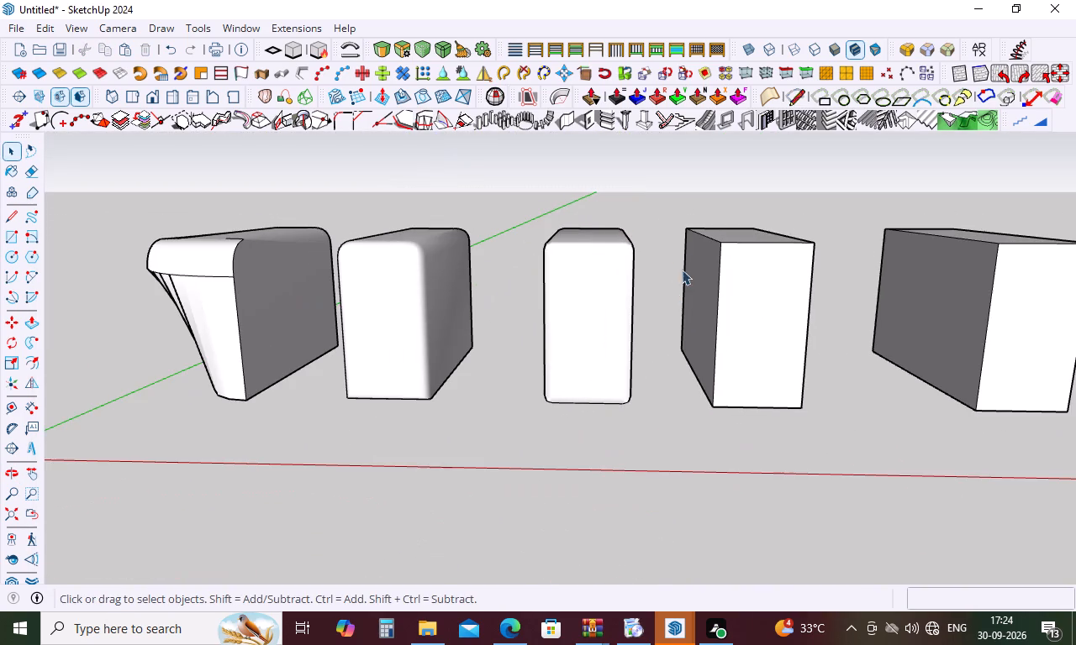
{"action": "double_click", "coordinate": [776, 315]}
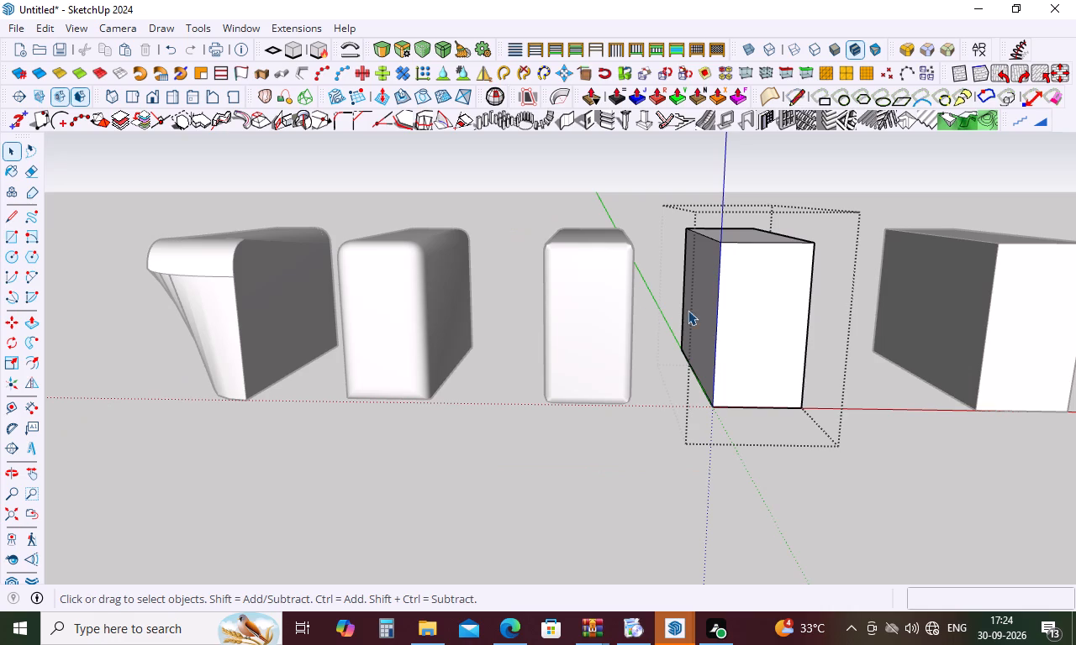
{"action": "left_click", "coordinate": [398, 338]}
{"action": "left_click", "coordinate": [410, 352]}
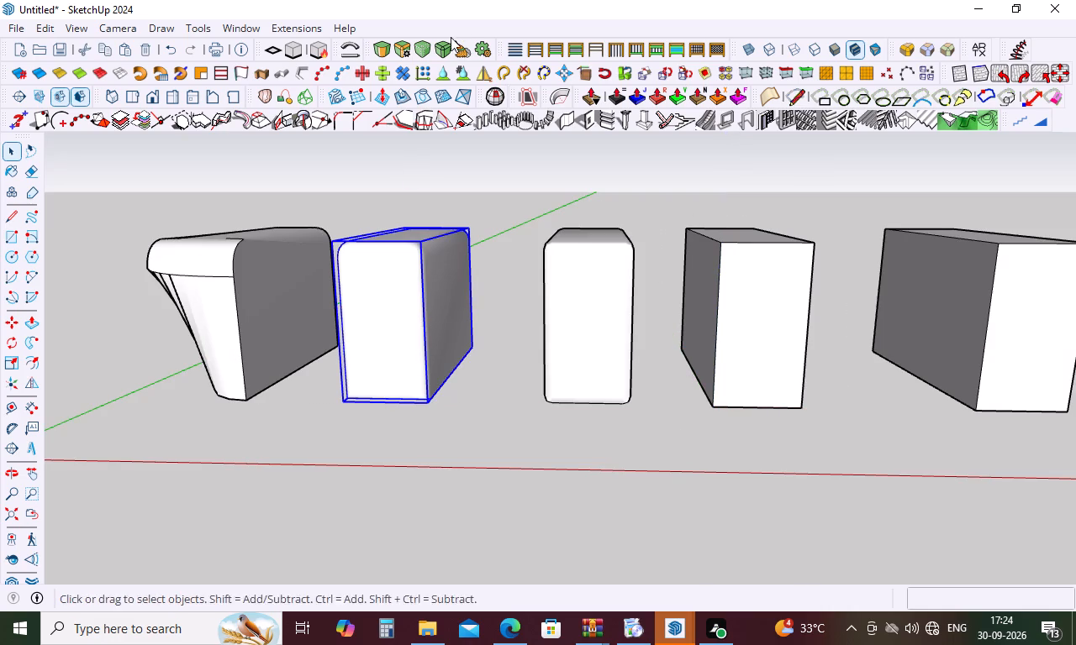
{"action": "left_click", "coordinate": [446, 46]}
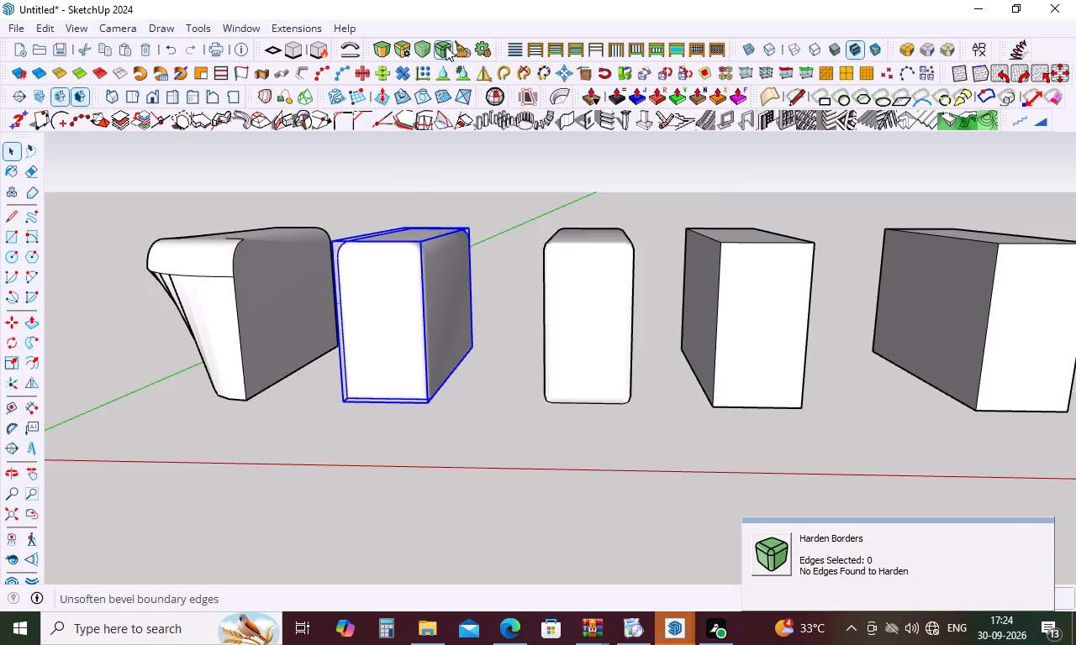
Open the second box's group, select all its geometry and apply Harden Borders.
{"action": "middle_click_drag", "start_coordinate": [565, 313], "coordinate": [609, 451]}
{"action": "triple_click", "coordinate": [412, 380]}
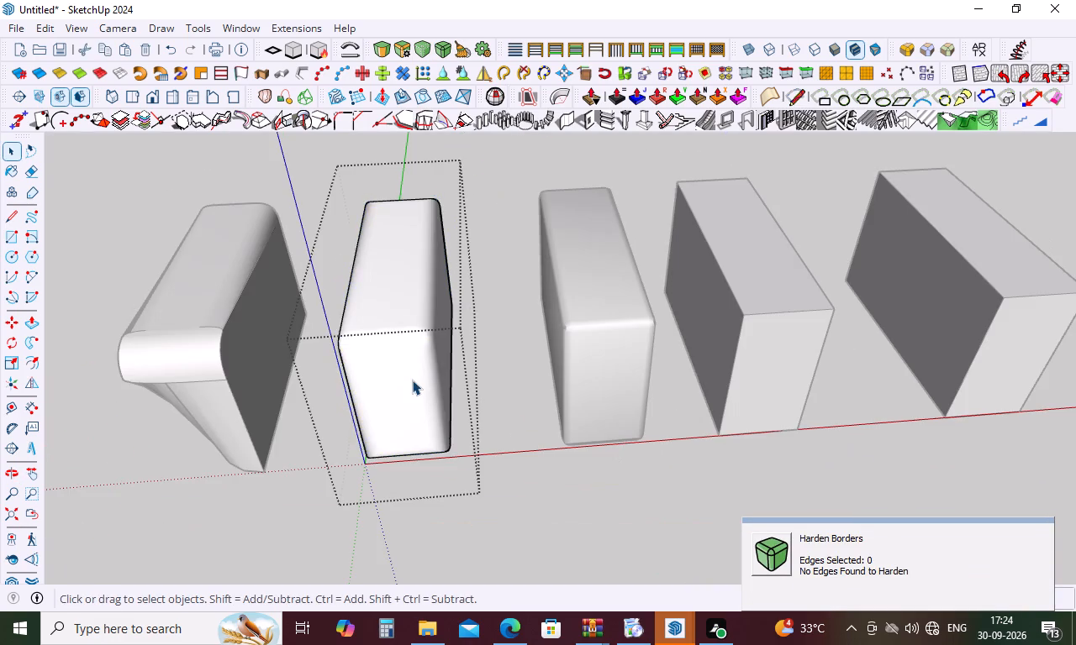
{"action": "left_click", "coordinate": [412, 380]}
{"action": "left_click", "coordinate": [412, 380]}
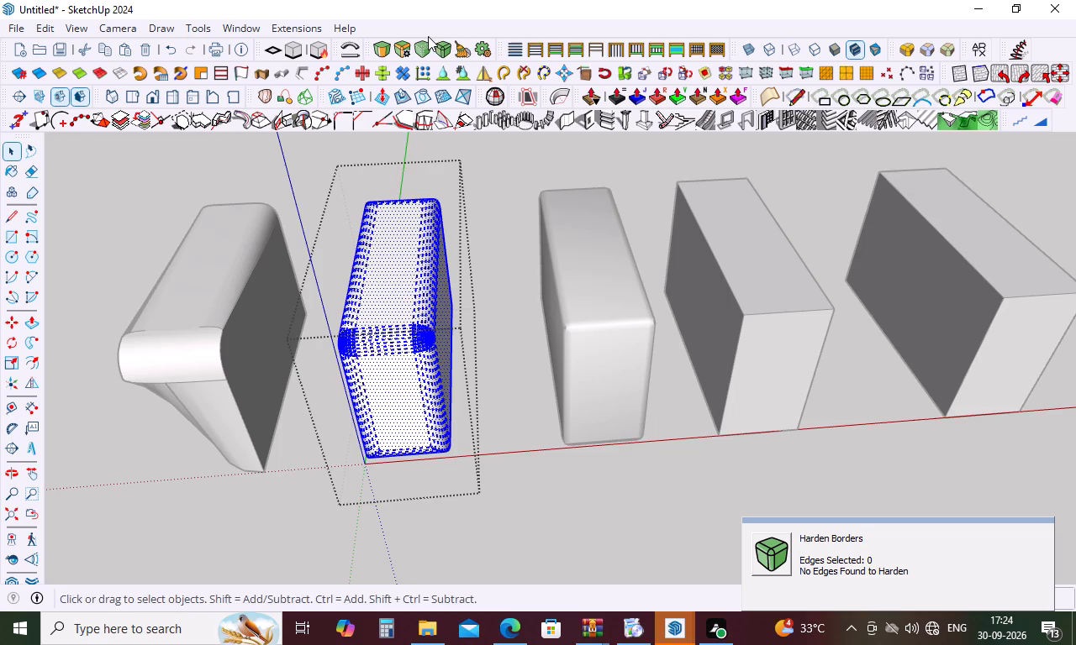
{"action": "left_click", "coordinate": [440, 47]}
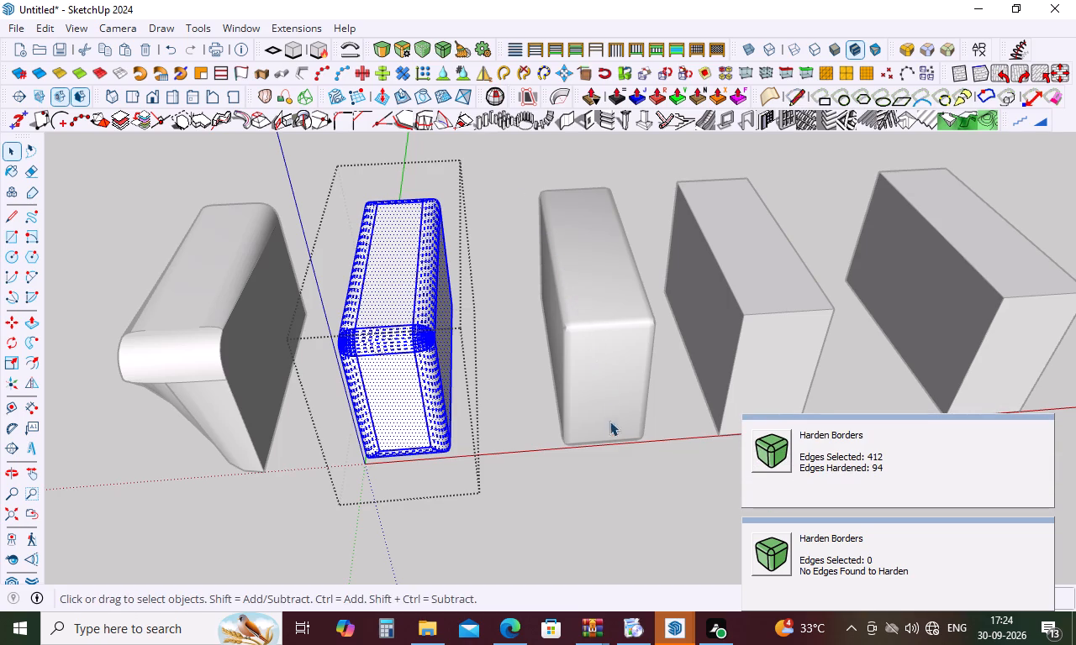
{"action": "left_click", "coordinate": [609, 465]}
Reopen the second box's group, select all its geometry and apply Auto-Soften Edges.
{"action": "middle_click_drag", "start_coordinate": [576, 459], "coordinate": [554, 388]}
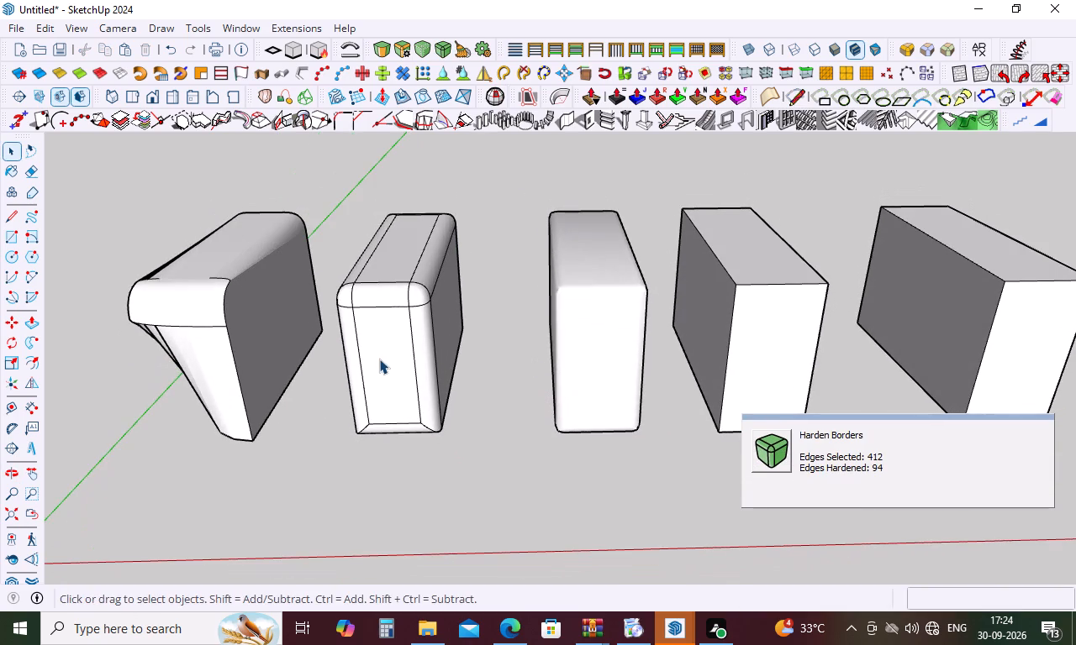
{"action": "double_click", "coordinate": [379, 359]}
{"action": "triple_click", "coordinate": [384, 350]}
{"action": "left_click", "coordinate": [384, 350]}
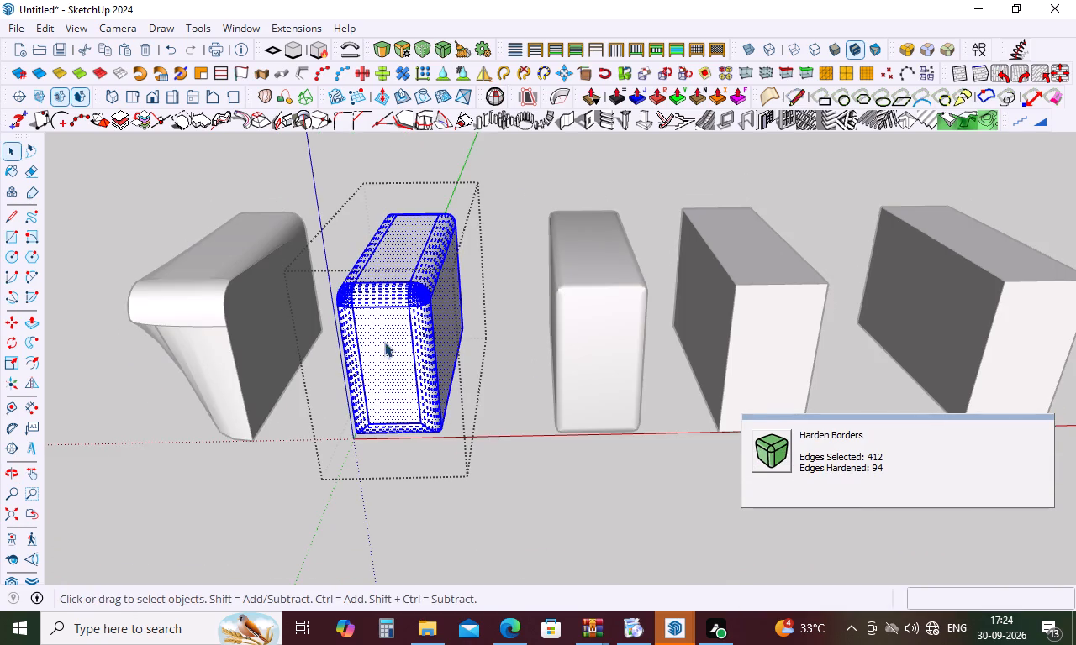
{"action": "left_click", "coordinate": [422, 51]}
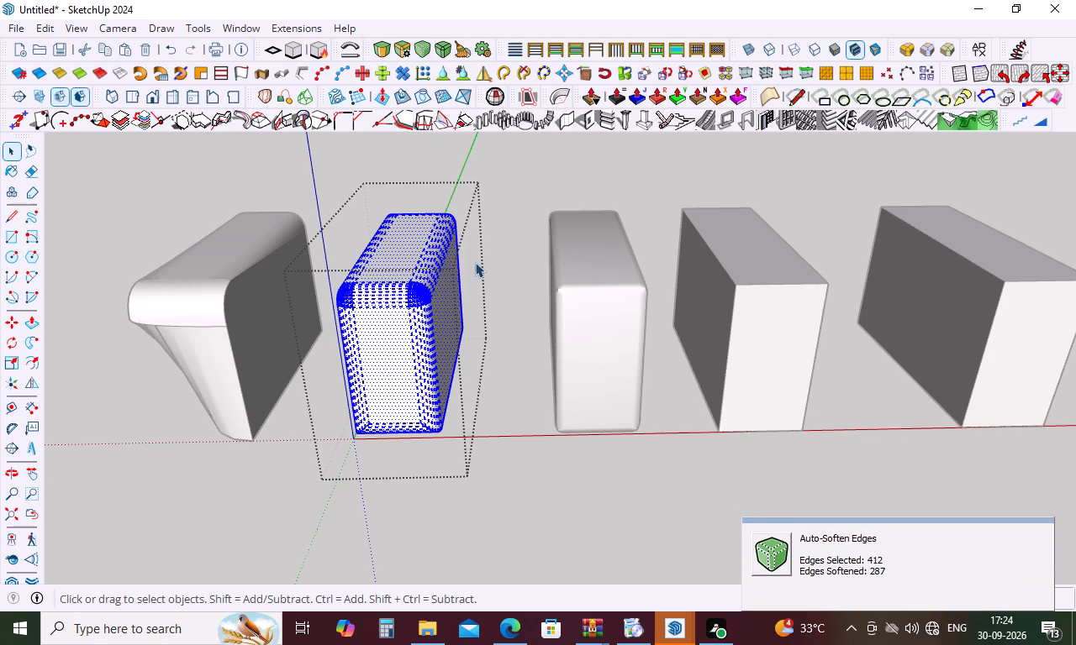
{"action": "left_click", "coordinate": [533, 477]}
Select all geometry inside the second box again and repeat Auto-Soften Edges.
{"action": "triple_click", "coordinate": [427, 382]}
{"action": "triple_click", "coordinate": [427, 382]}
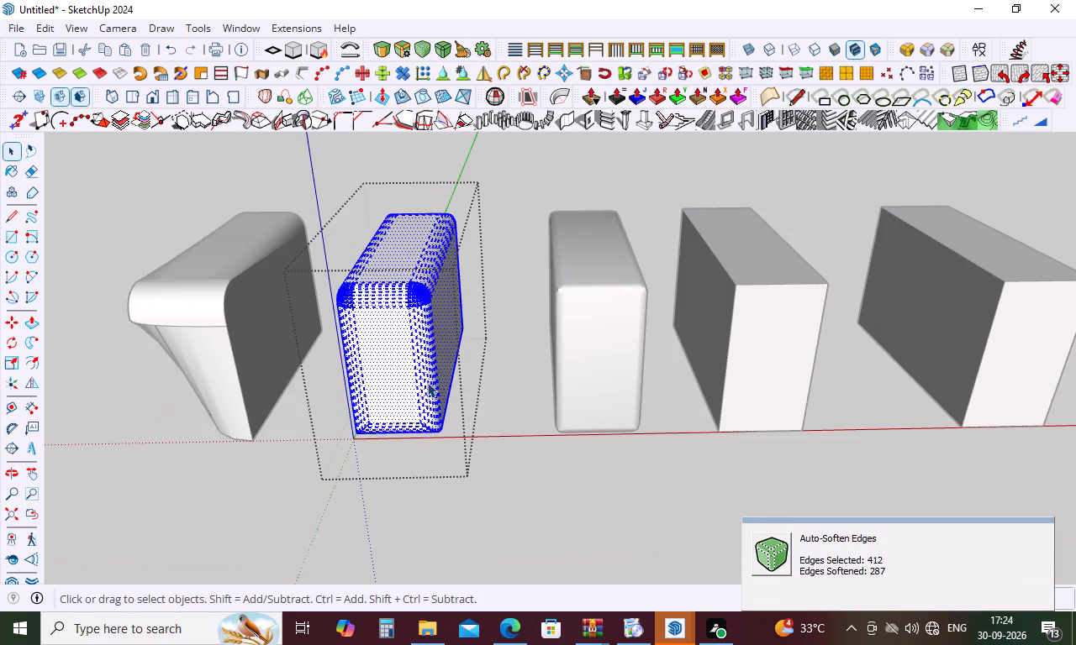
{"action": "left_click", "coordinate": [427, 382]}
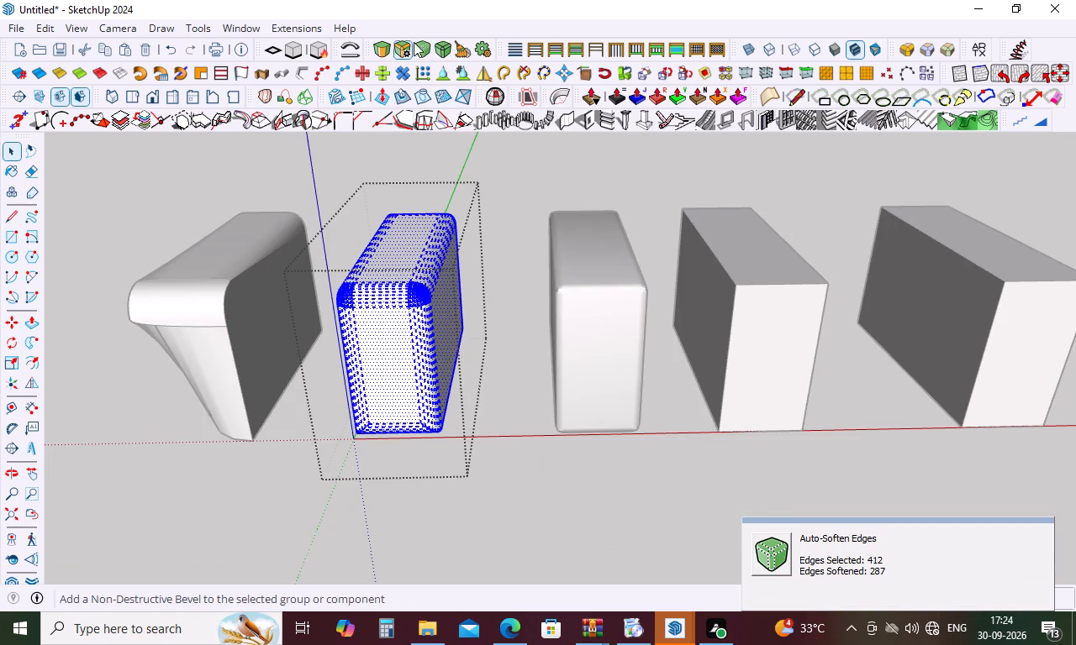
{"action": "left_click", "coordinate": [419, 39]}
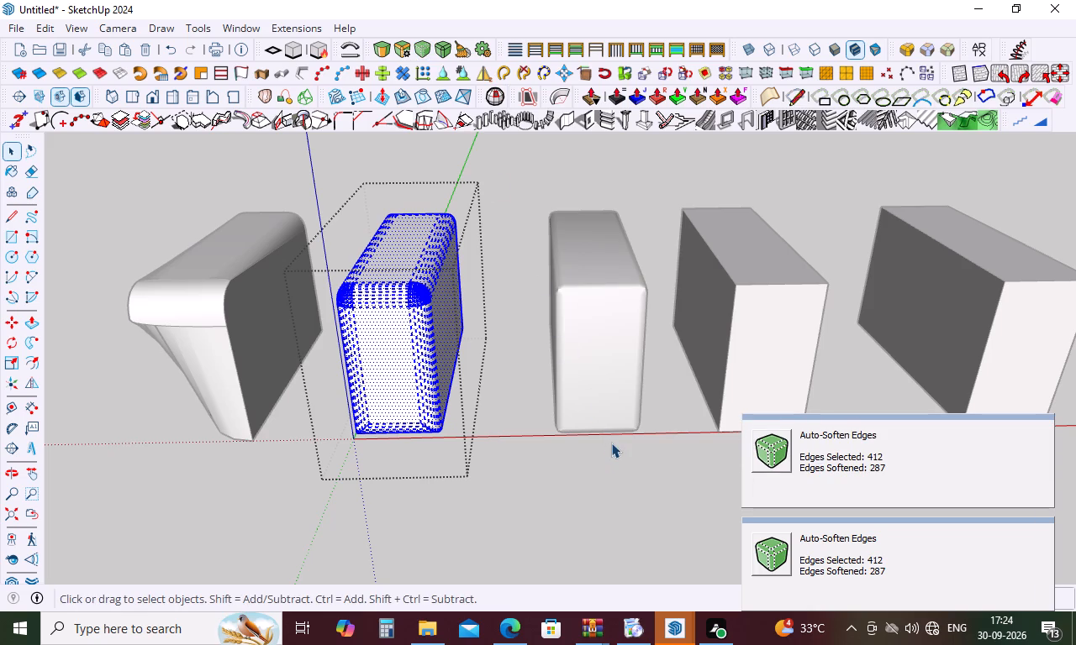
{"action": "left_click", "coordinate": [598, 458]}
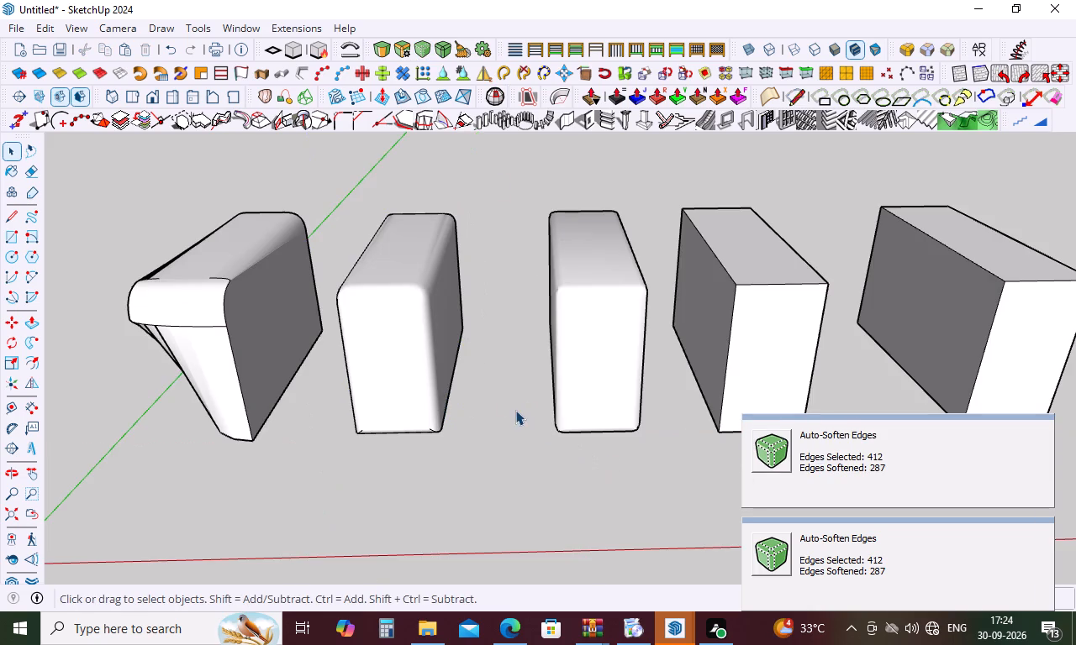
Select all geometry inside the second box and harden its bevel borders again with Harden Borders.
{"action": "middle_click_drag", "start_coordinate": [515, 410], "coordinate": [683, 374]}
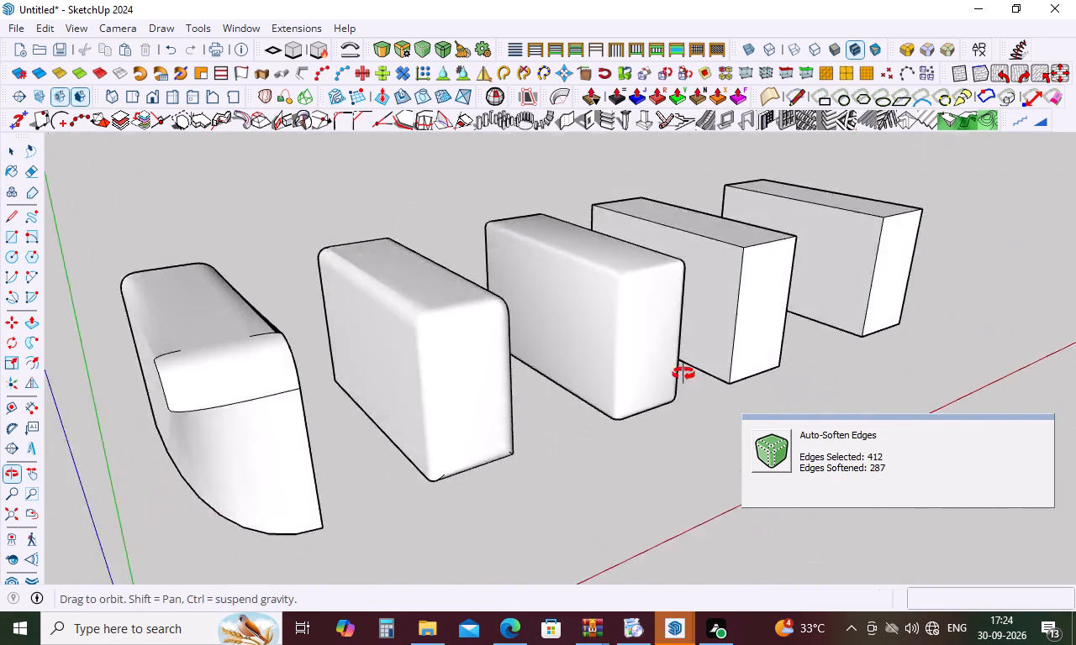
{"action": "middle_click_drag", "start_coordinate": [683, 374], "coordinate": [647, 293]}
{"action": "triple_click", "coordinate": [471, 307]}
{"action": "triple_click", "coordinate": [470, 307]}
{"action": "left_click", "coordinate": [468, 307]}
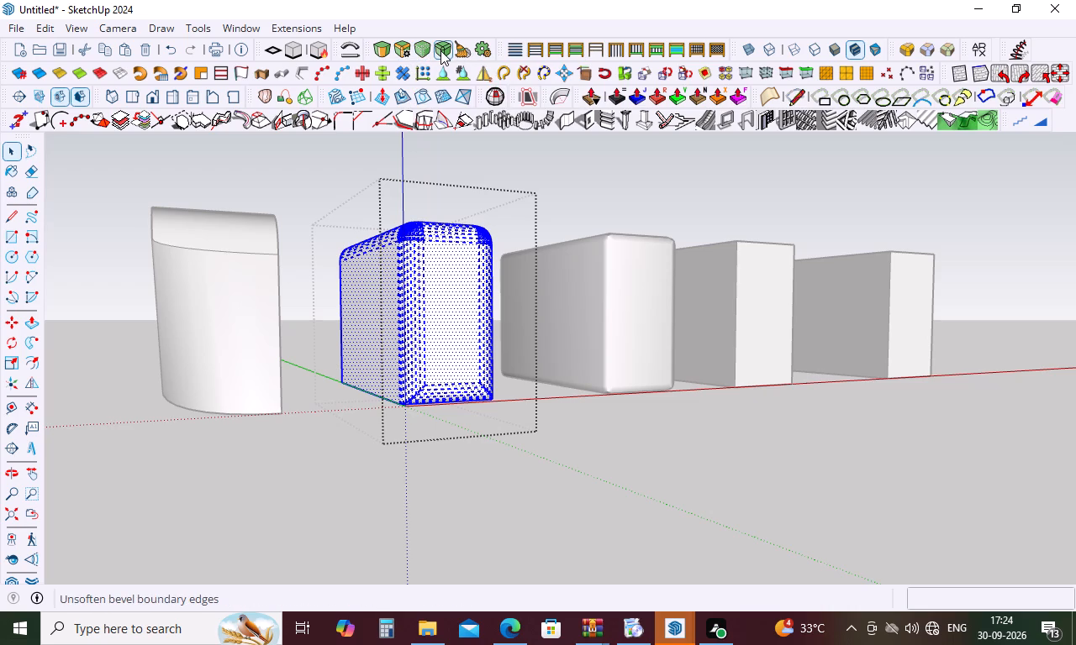
{"action": "left_click", "coordinate": [440, 50]}
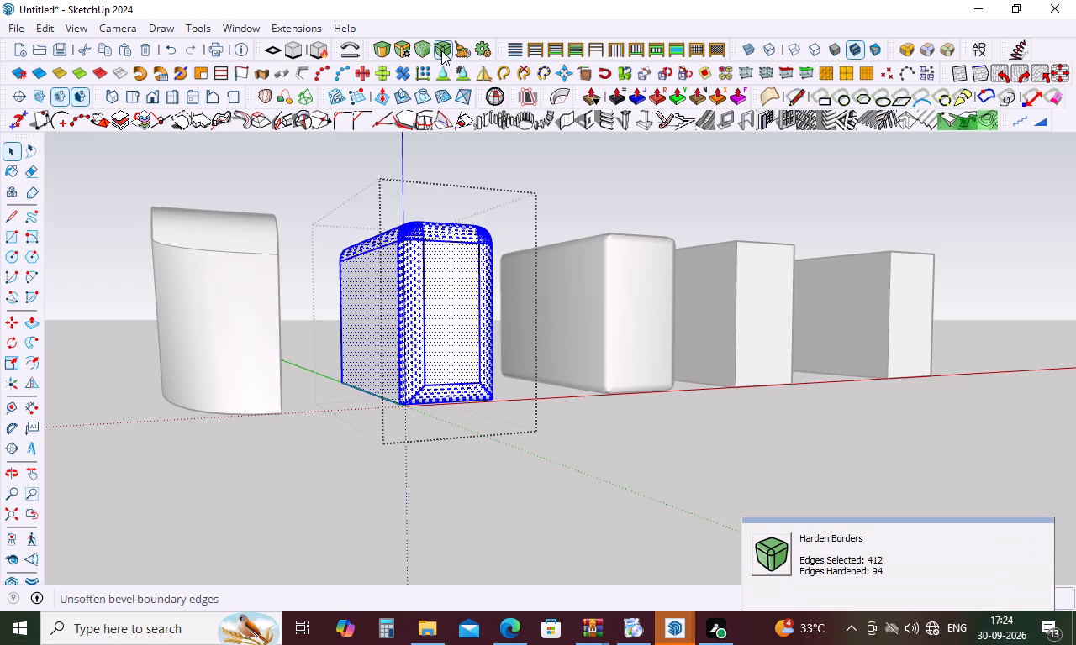
{"action": "left_click", "coordinate": [586, 416]}
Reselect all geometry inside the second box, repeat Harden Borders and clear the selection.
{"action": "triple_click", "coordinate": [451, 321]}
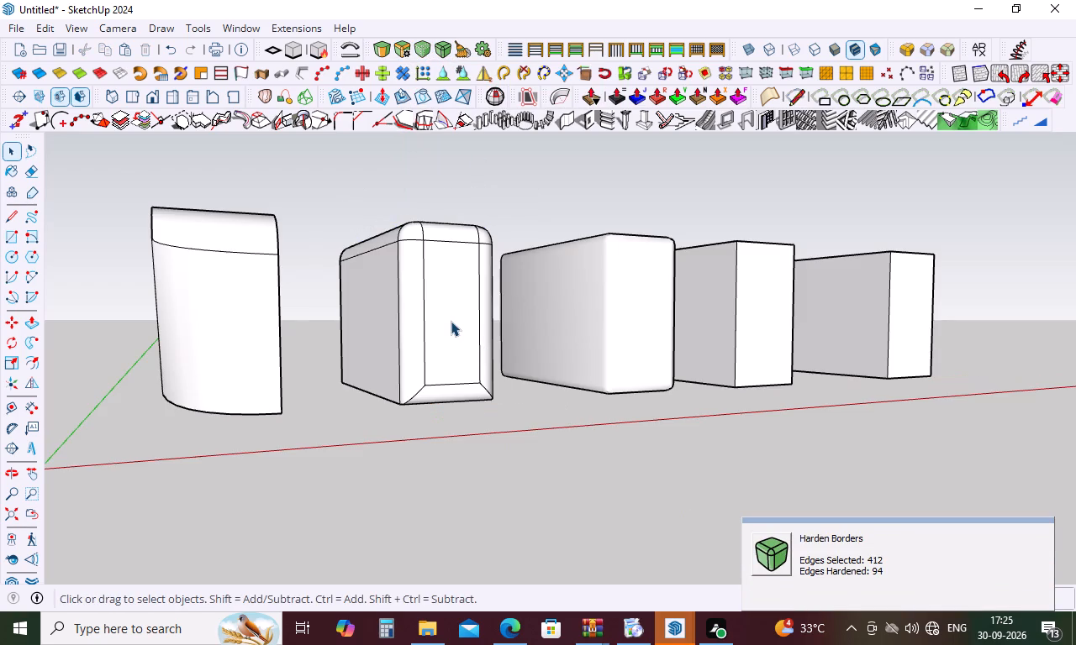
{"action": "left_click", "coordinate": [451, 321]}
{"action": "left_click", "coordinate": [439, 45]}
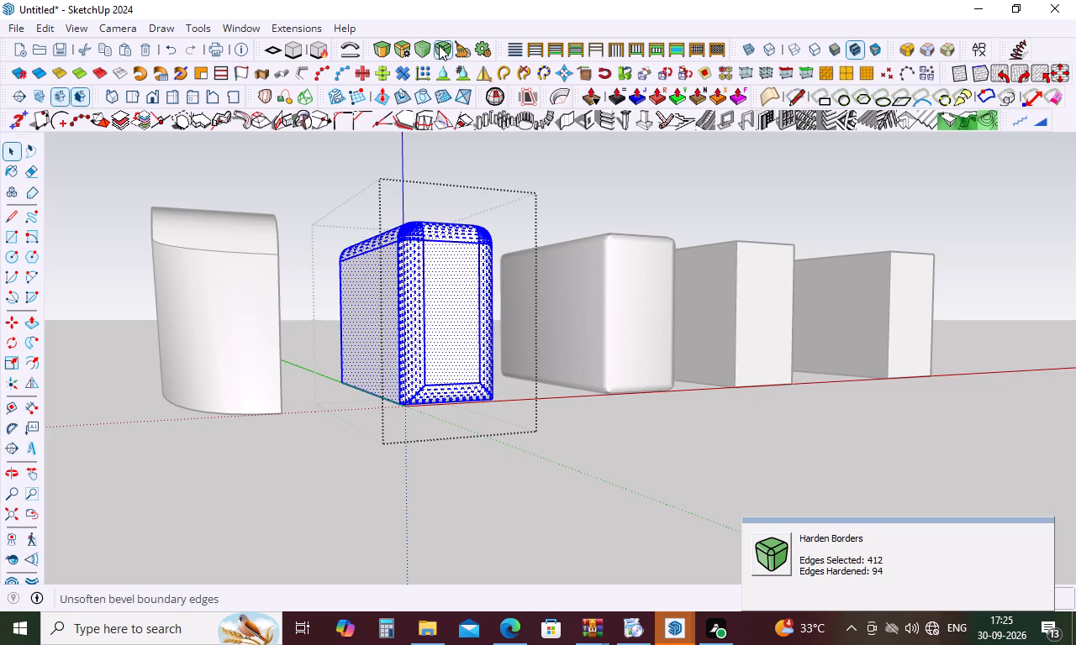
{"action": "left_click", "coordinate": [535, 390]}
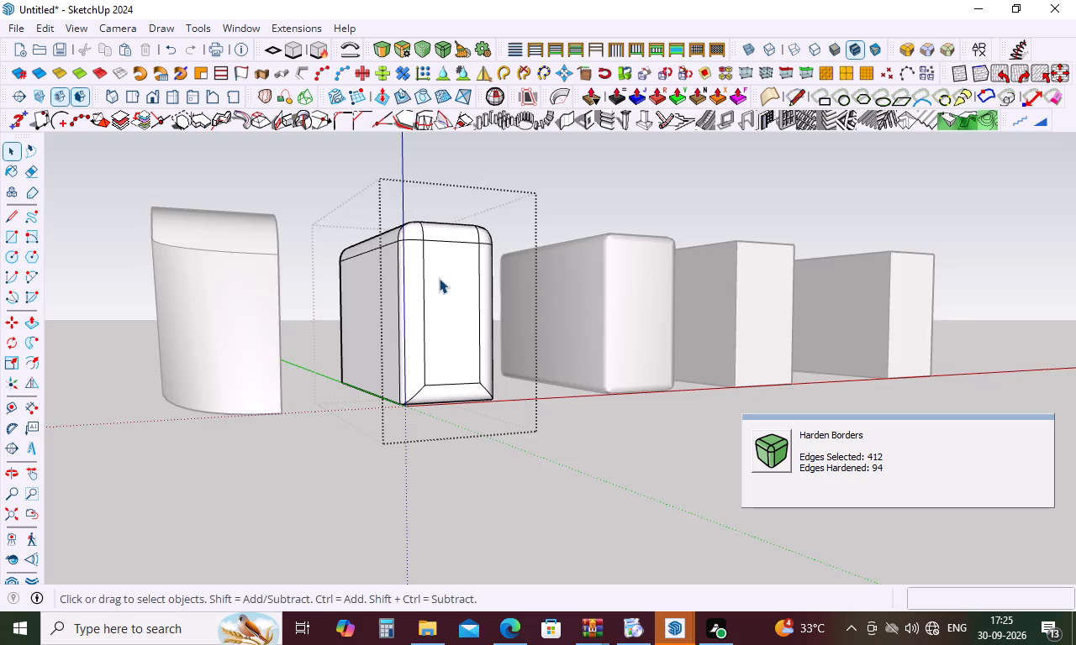
Select all geometry inside the second box once more, reapply Harden Borders and leave the group.
{"action": "middle_click_drag", "start_coordinate": [439, 275], "coordinate": [408, 492]}
{"action": "left_click", "coordinate": [577, 509]}
{"action": "middle_click_drag", "start_coordinate": [522, 470], "coordinate": [430, 277]}
{"action": "triple_click", "coordinate": [423, 312]}
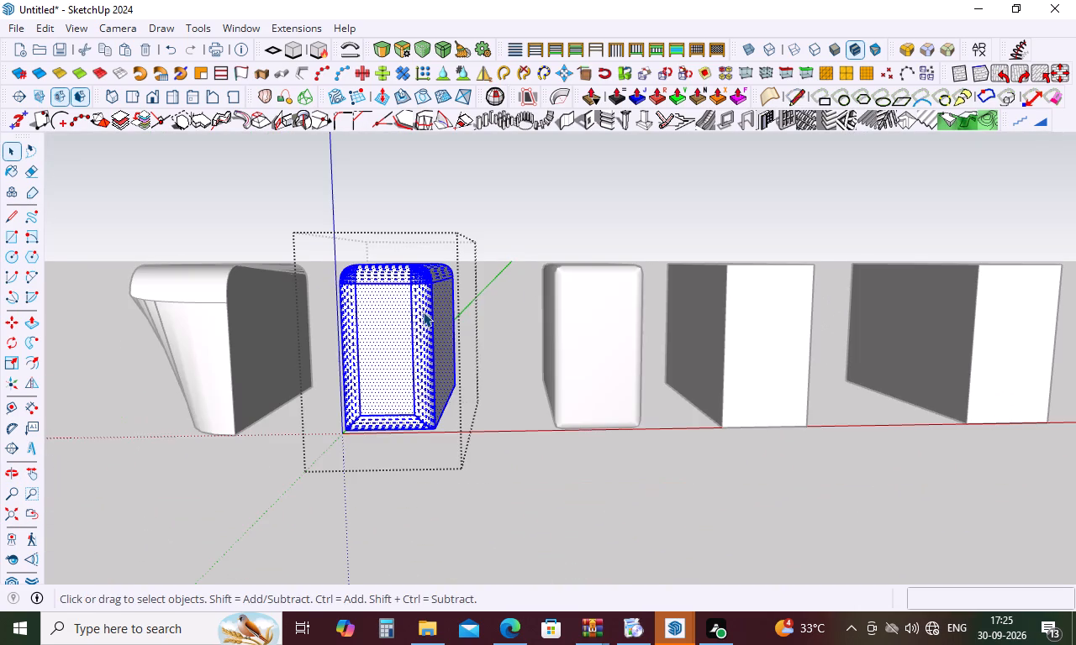
{"action": "double_click", "coordinate": [423, 312]}
{"action": "left_click", "coordinate": [446, 43]}
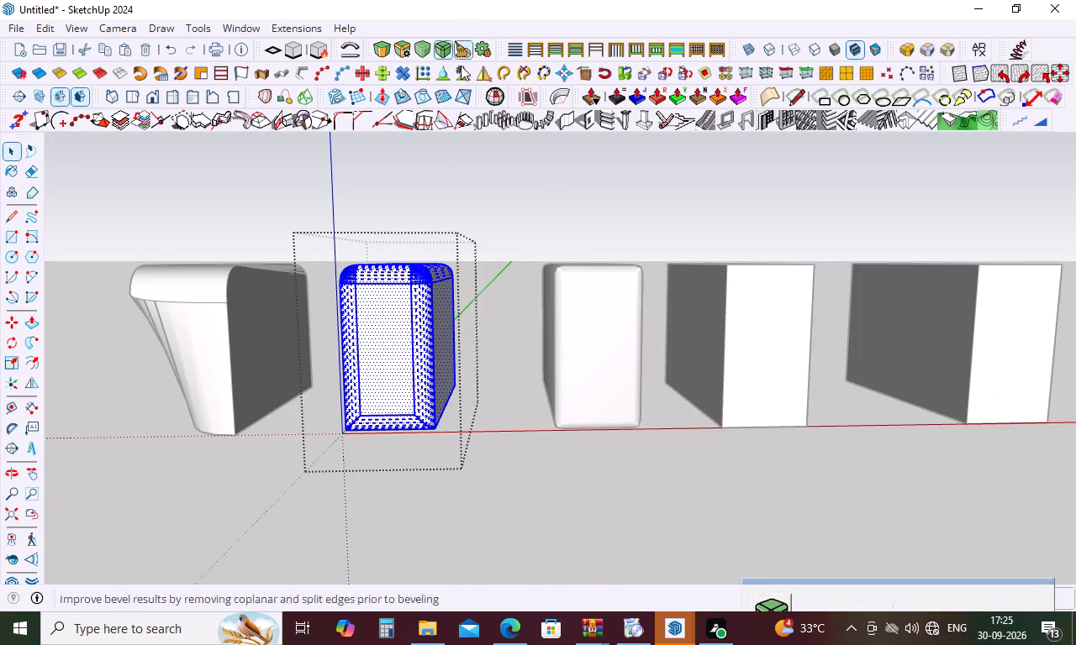
{"action": "left_click", "coordinate": [602, 494]}
Open the first shape's group, select all its geometry, apply Harden Borders and clear the selection.
{"action": "scroll", "coordinate": [552, 397], "scroll_direction": "down", "scroll_amount": 5}
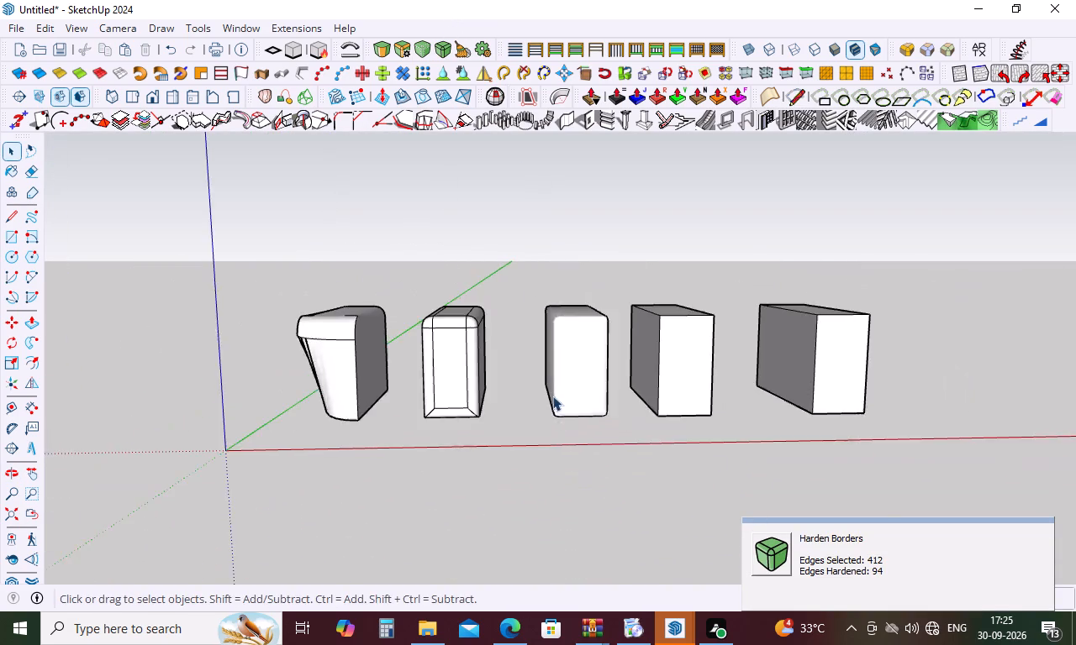
{"action": "middle_click_drag", "start_coordinate": [552, 404], "coordinate": [560, 611]}
{"action": "scroll", "coordinate": [560, 605], "scroll_direction": "up", "scroll_amount": 1}
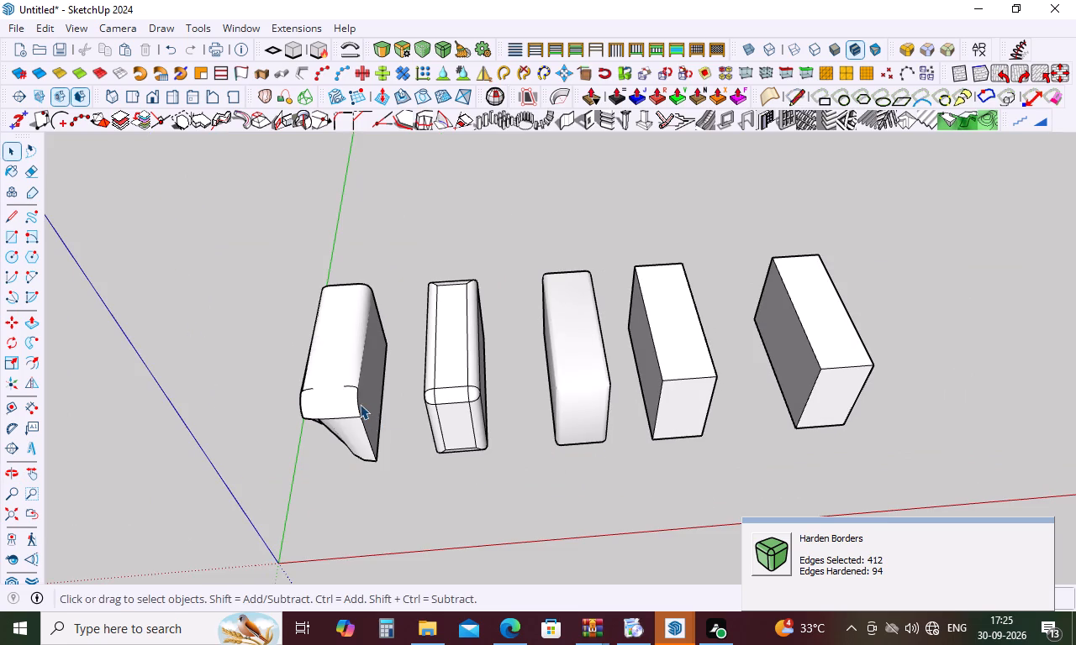
{"action": "triple_click", "coordinate": [360, 404]}
{"action": "left_click", "coordinate": [360, 403]}
{"action": "left_click", "coordinate": [360, 403]}
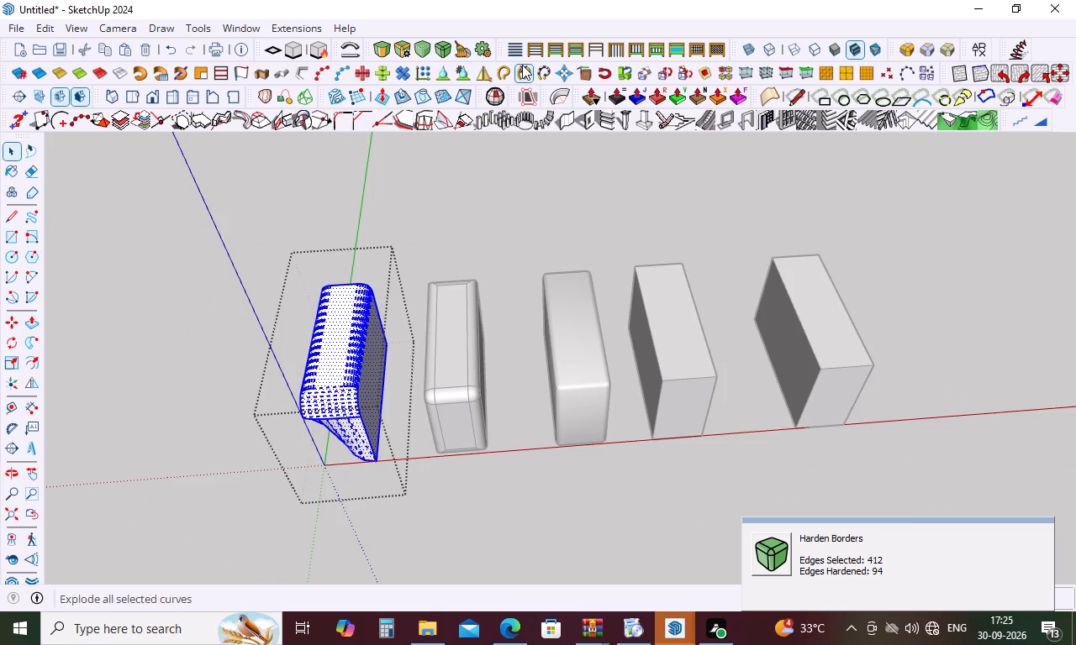
{"action": "left_click", "coordinate": [445, 46]}
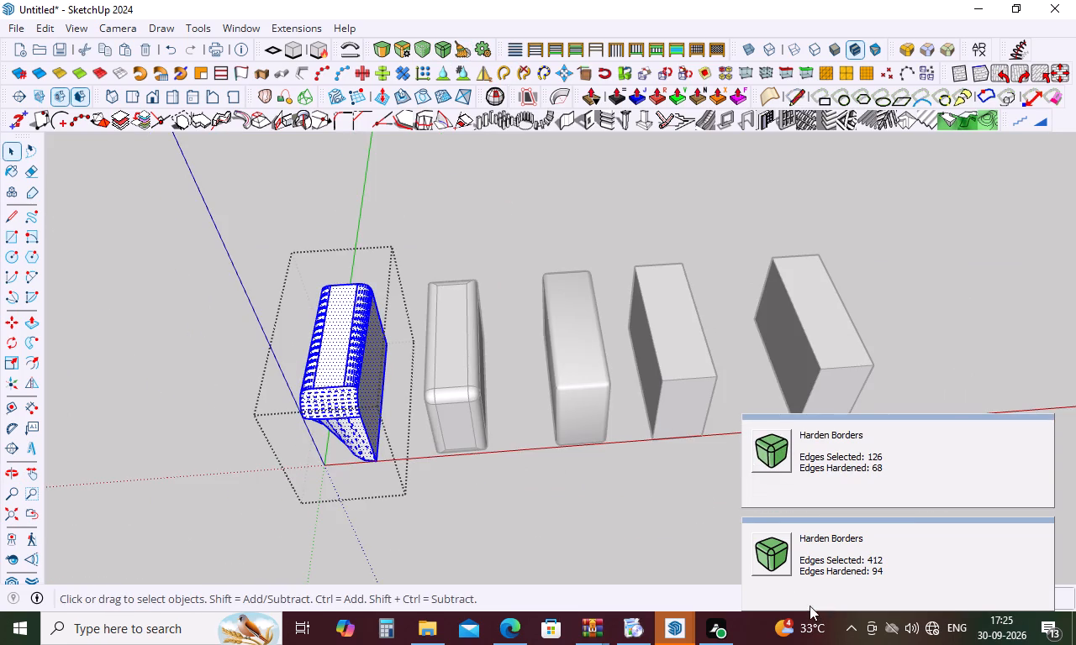
{"action": "left_click", "coordinate": [593, 538]}
Leave the first shape's group, select the second box as a whole group and run Clean Edges on it.
{"action": "middle_click_drag", "start_coordinate": [572, 497], "coordinate": [794, 234]}
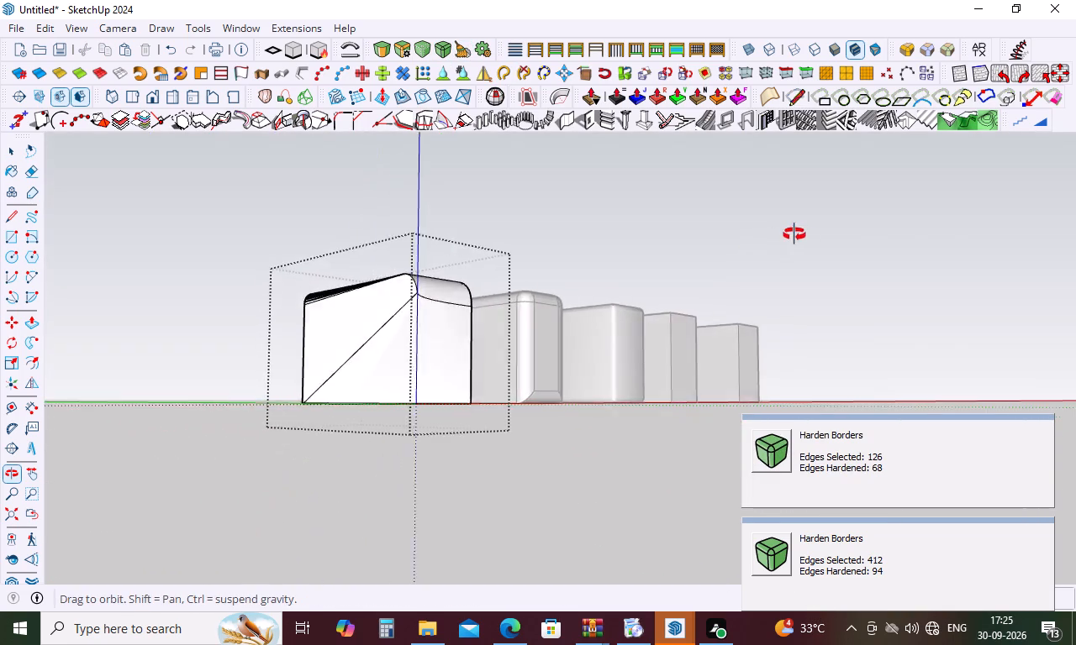
{"action": "middle_click_drag", "start_coordinate": [794, 234], "coordinate": [554, 238]}
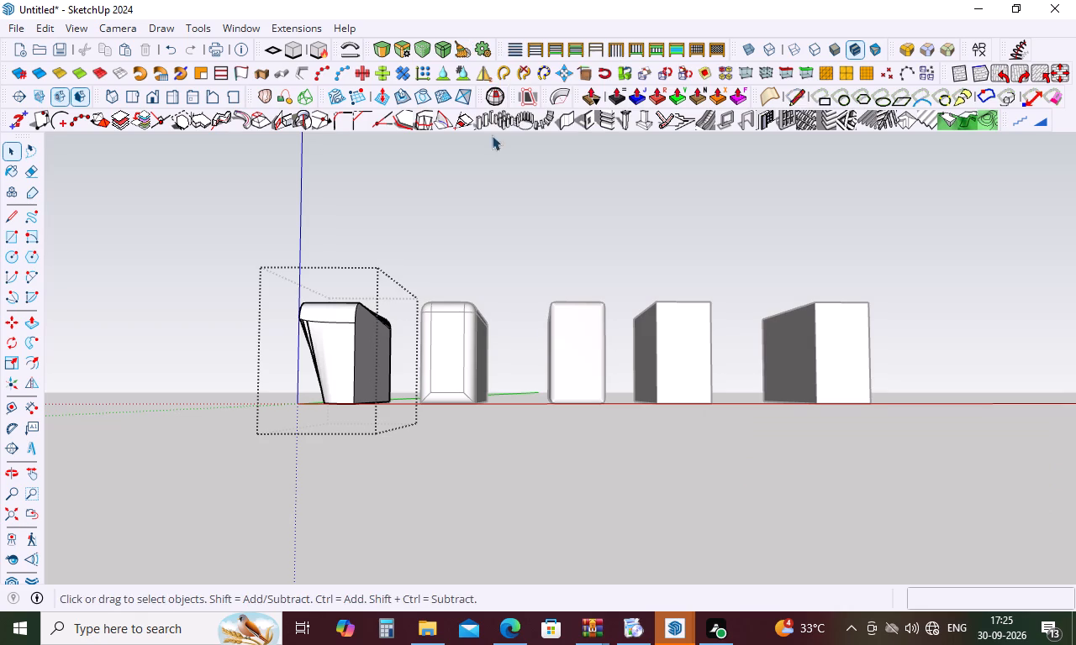
{"action": "middle_click_drag", "start_coordinate": [559, 480], "coordinate": [583, 639]}
{"action": "left_click", "coordinate": [457, 396]}
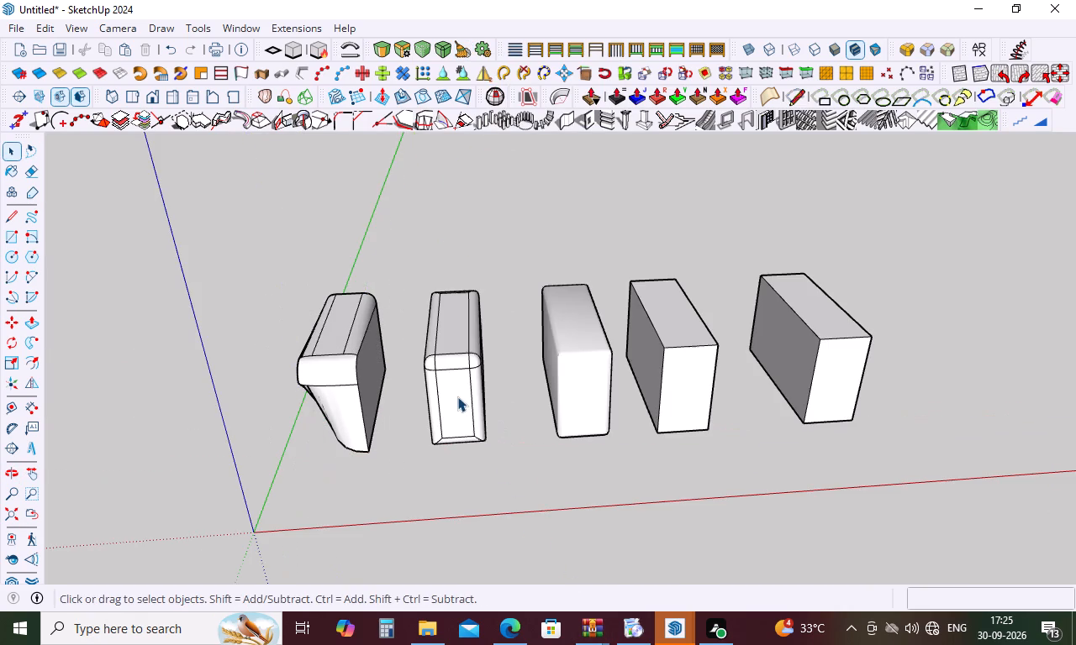
{"action": "left_click", "coordinate": [457, 396]}
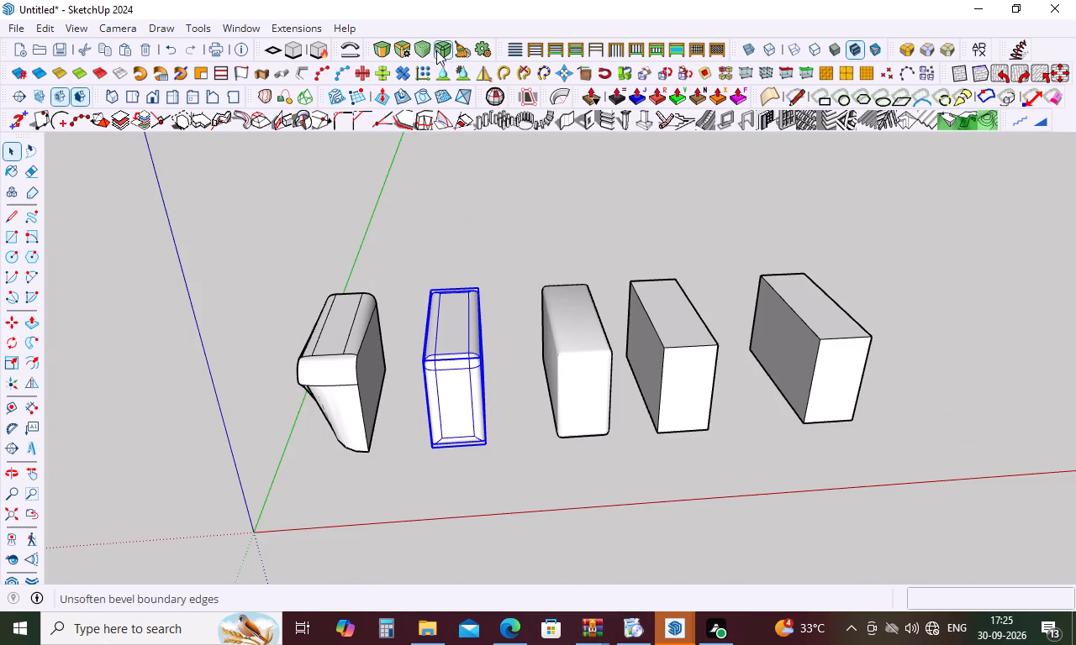
{"action": "left_click", "coordinate": [465, 50]}
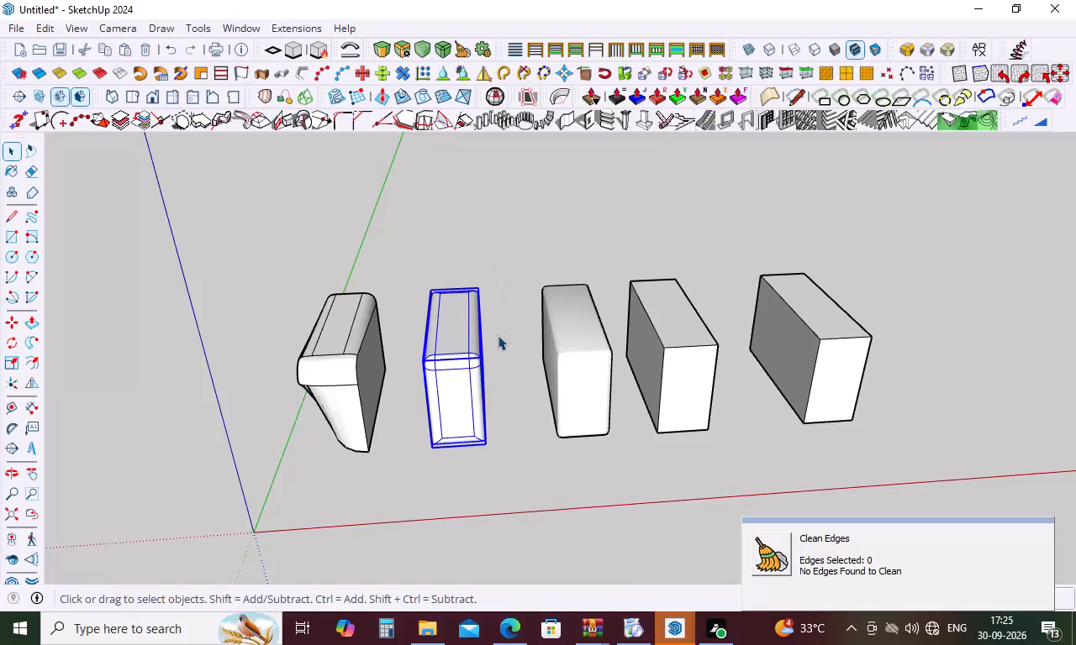
Open the second box's group, select all its geometry, run Clean Edges and leave the group.
{"action": "triple_click", "coordinate": [466, 364]}
{"action": "left_click", "coordinate": [466, 364]}
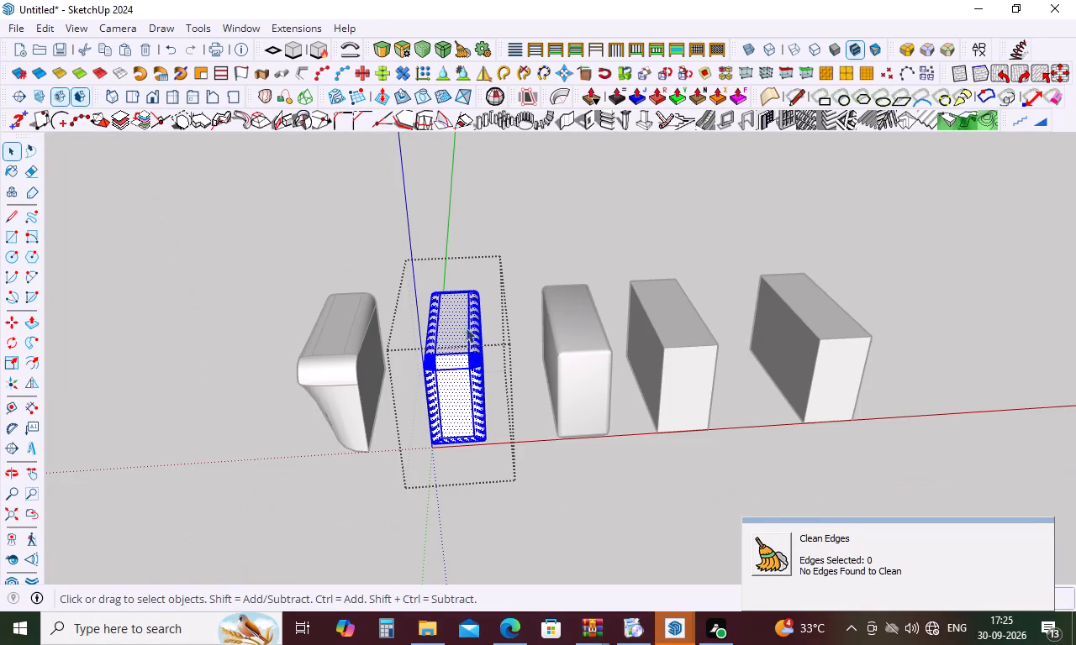
{"action": "left_click", "coordinate": [456, 53]}
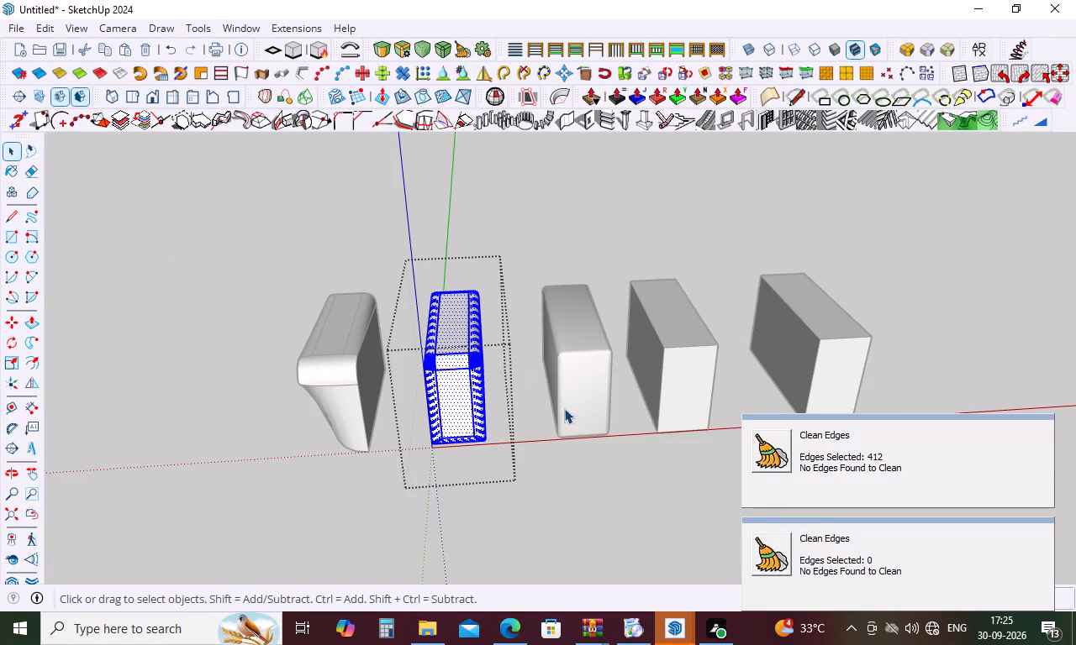
{"action": "left_click", "coordinate": [551, 449]}
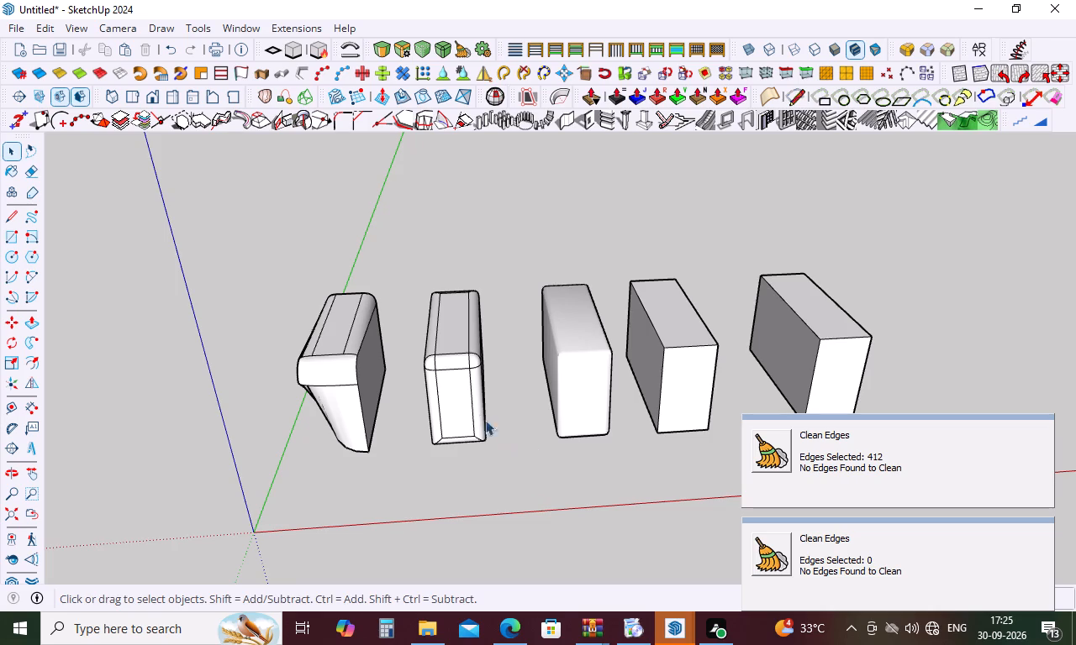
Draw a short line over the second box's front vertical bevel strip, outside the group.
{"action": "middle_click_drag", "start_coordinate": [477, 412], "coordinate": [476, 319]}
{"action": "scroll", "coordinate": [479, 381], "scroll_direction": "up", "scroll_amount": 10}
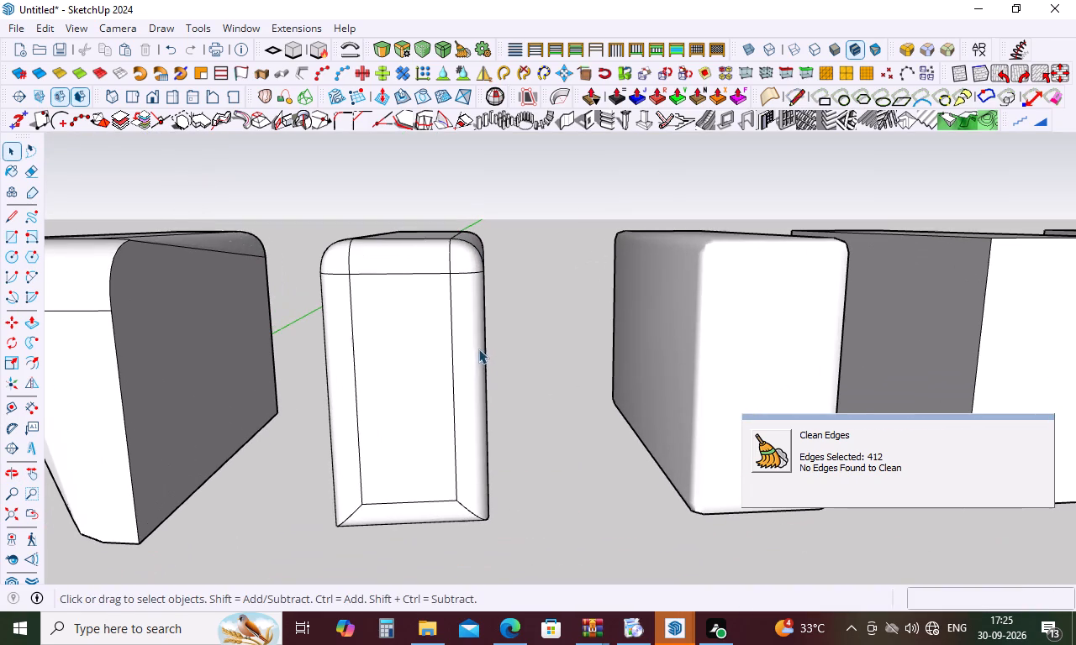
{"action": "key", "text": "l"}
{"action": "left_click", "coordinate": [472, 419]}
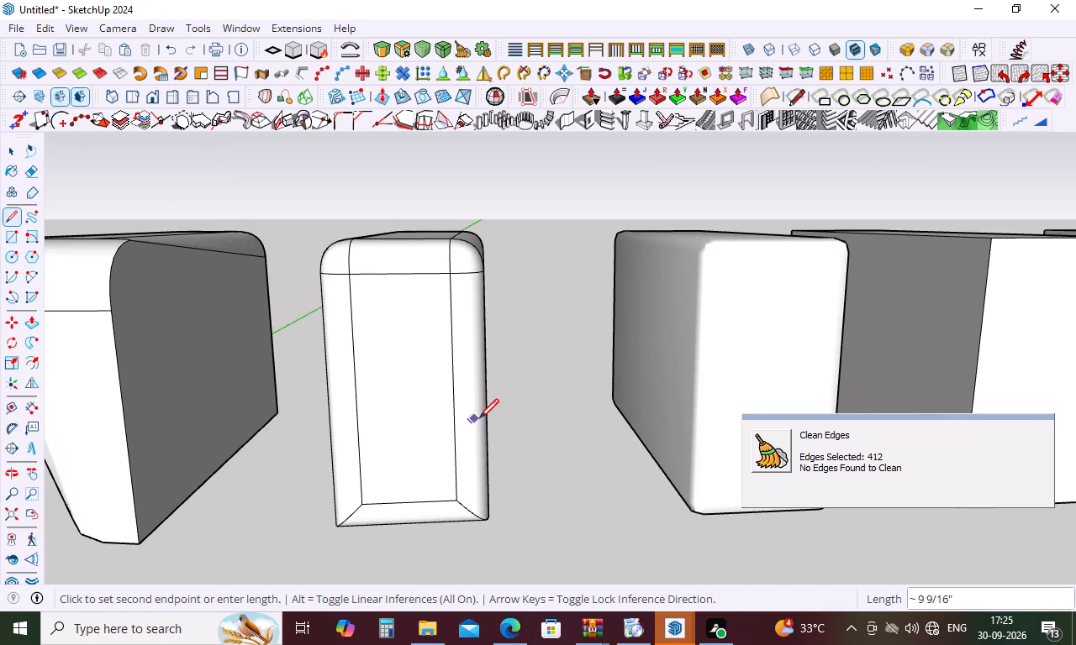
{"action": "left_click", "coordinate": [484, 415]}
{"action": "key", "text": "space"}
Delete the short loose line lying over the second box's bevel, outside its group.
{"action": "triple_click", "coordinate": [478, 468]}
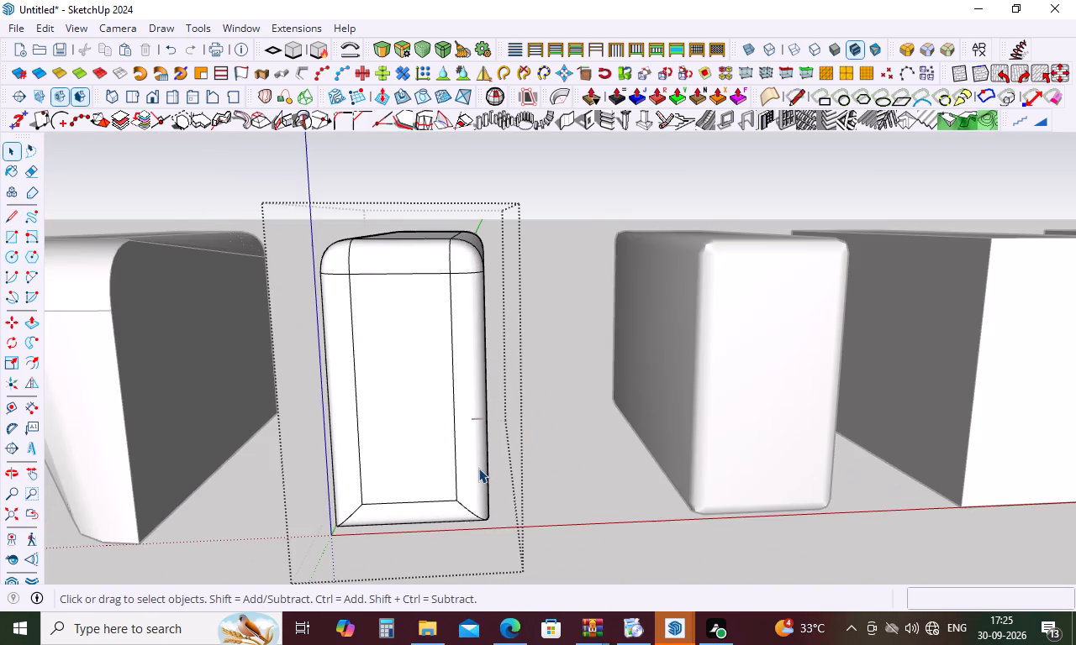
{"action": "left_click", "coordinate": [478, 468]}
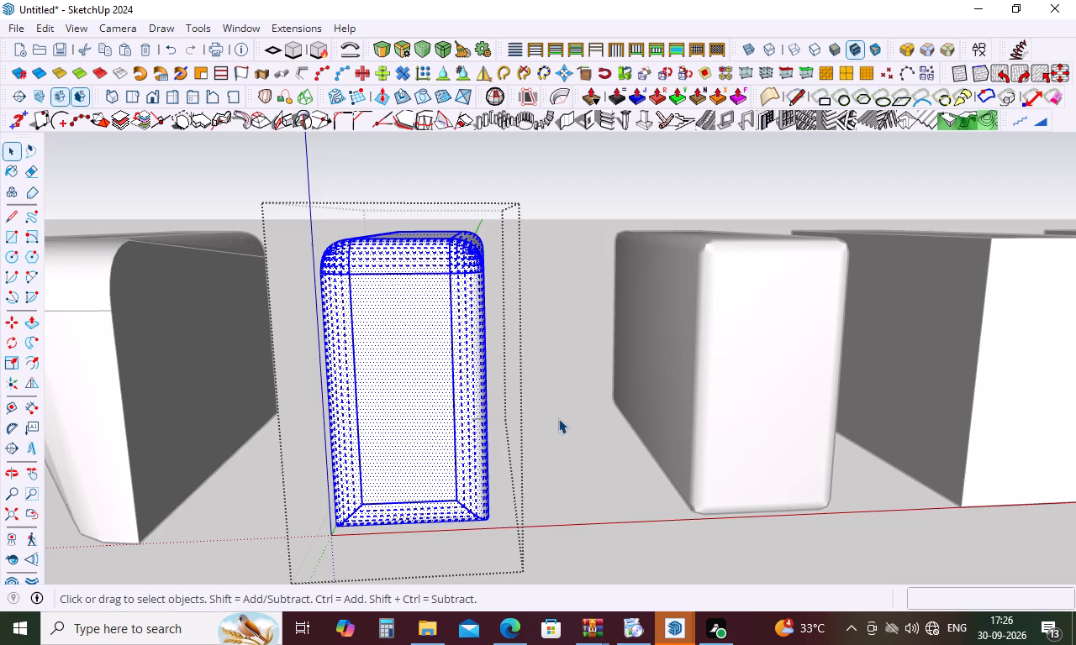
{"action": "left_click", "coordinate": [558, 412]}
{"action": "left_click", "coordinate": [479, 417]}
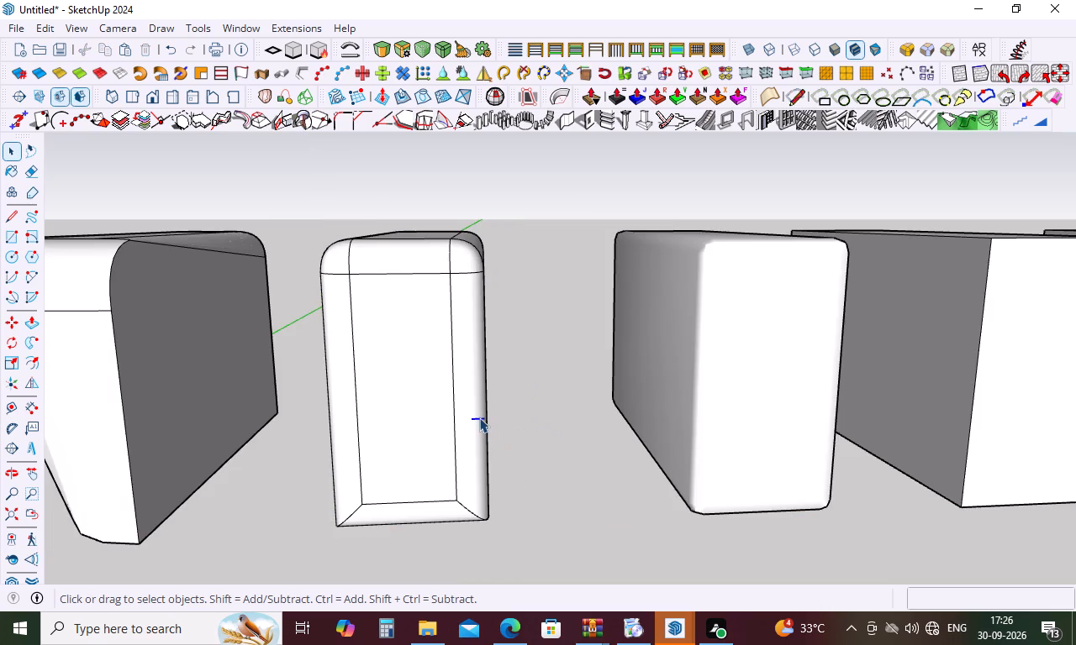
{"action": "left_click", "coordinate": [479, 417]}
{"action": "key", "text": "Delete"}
Open the second box's group and draw a short line on its front vertical bevel strip.
{"action": "triple_click", "coordinate": [474, 432]}
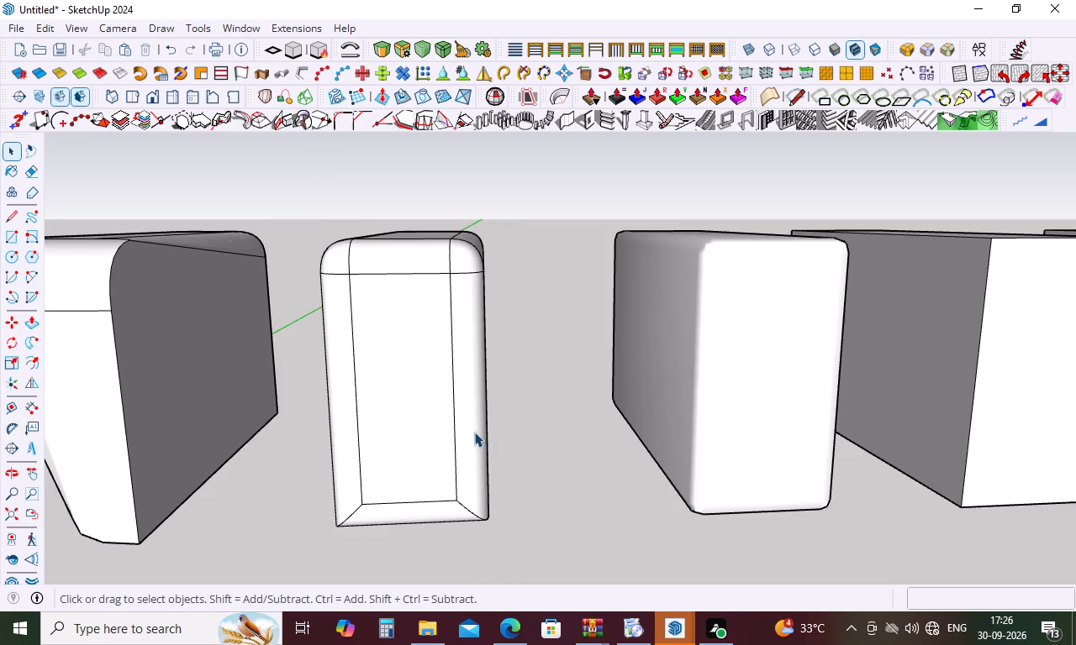
{"action": "left_click", "coordinate": [474, 432]}
{"action": "left_click", "coordinate": [465, 416]}
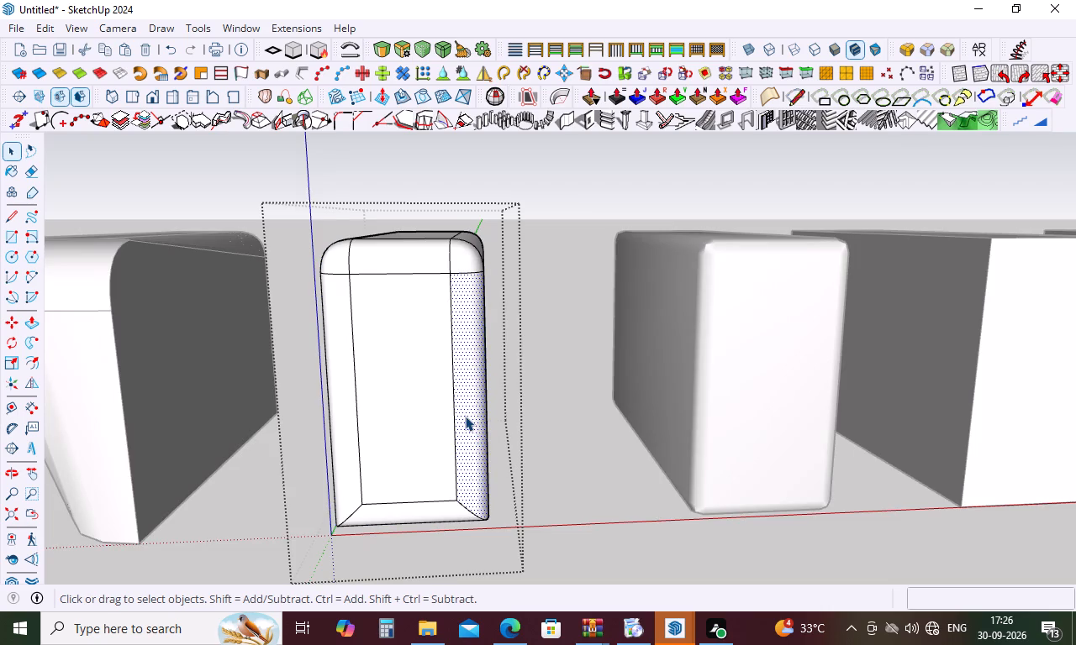
{"action": "key", "text": "l"}
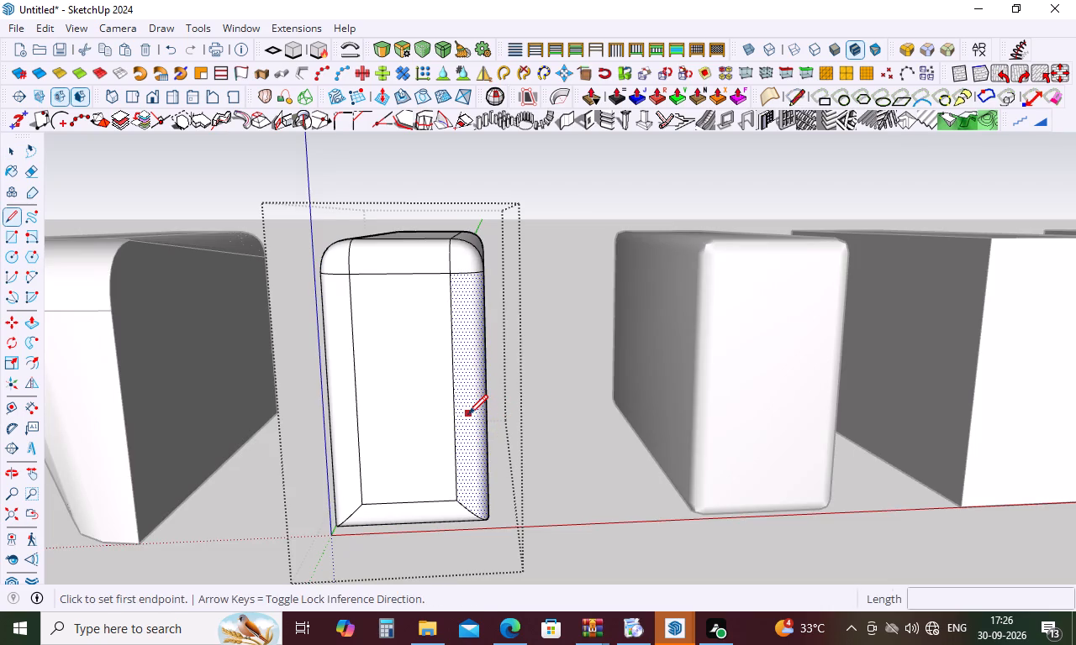
{"action": "left_click", "coordinate": [468, 414]}
{"action": "left_click", "coordinate": [483, 410]}
{"action": "key", "text": "space"}
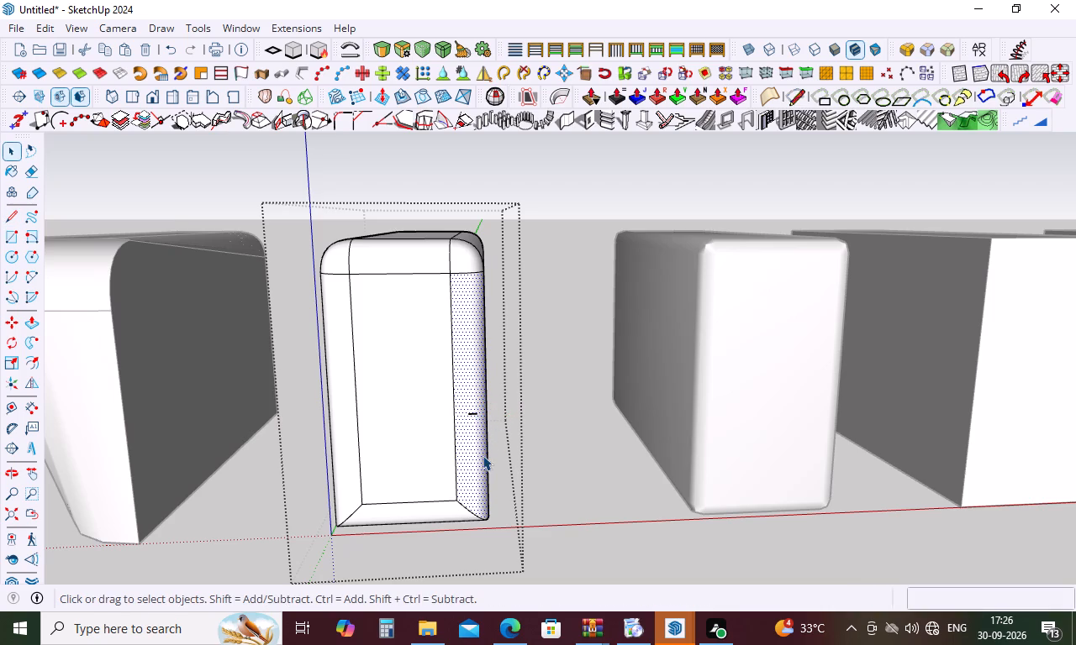
Select all geometry inside the second box, including the short line, run Clean Edges and leave the group.
{"action": "triple_click", "coordinate": [465, 443]}
{"action": "triple_click", "coordinate": [465, 443]}
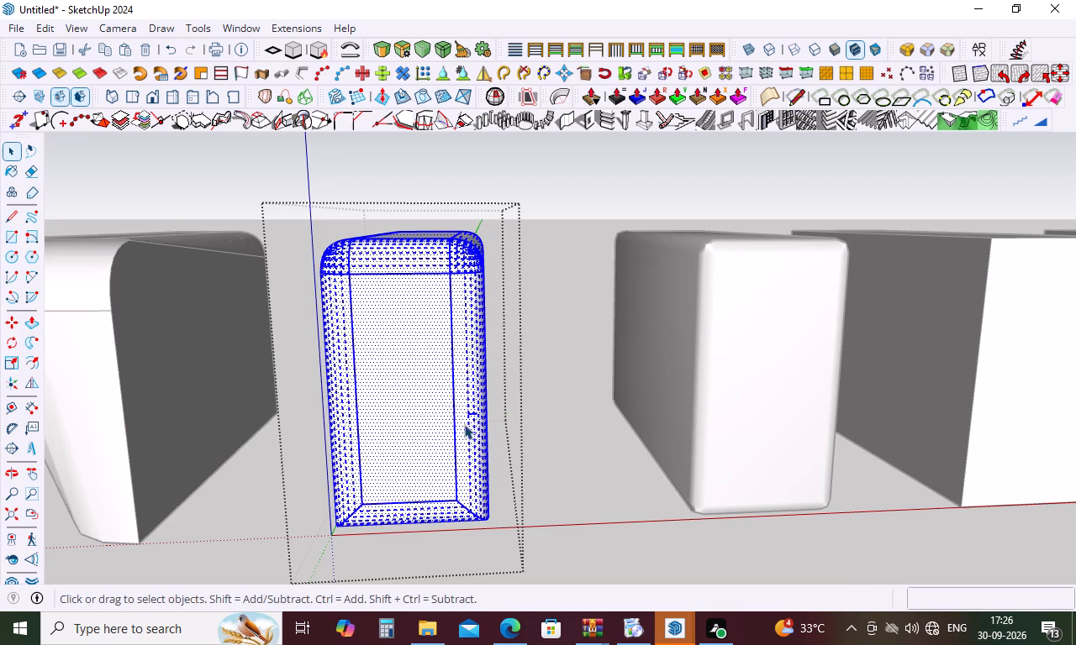
{"action": "left_click", "coordinate": [462, 58]}
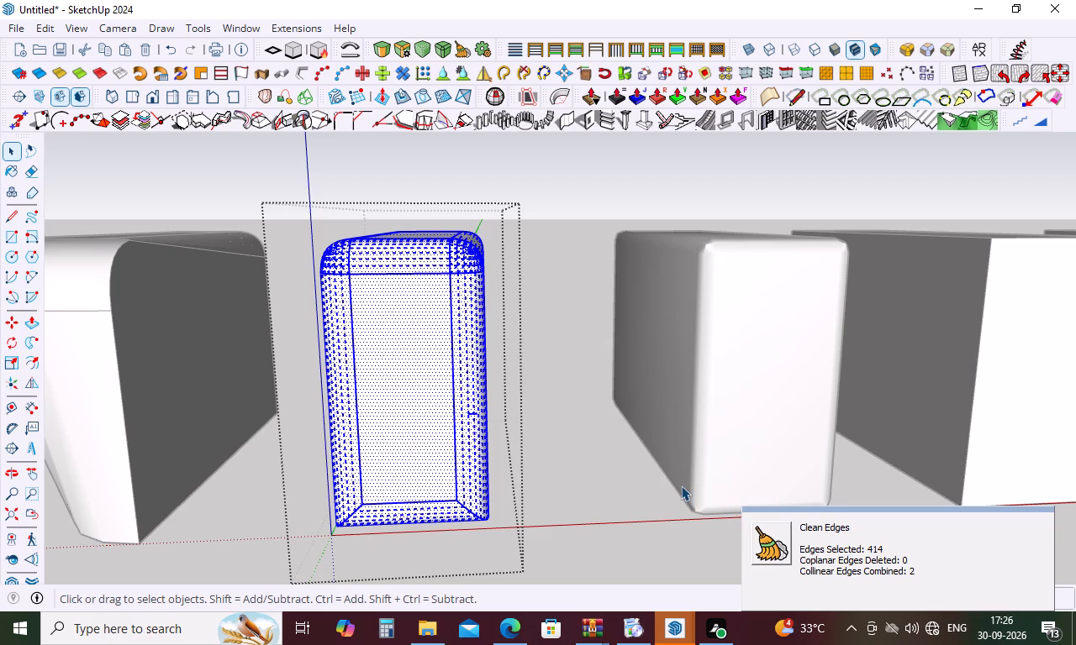
{"action": "left_click", "coordinate": [651, 464]}
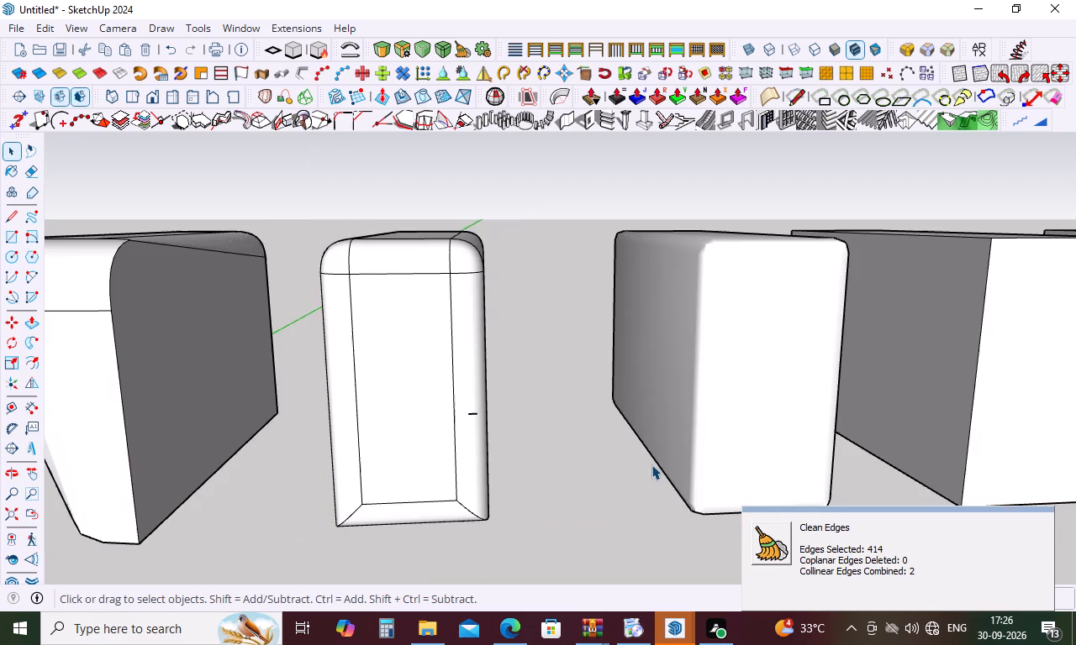
Reopen the second box's group, select all its geometry, repeat Clean Edges and clear the selection.
{"action": "triple_click", "coordinate": [478, 443]}
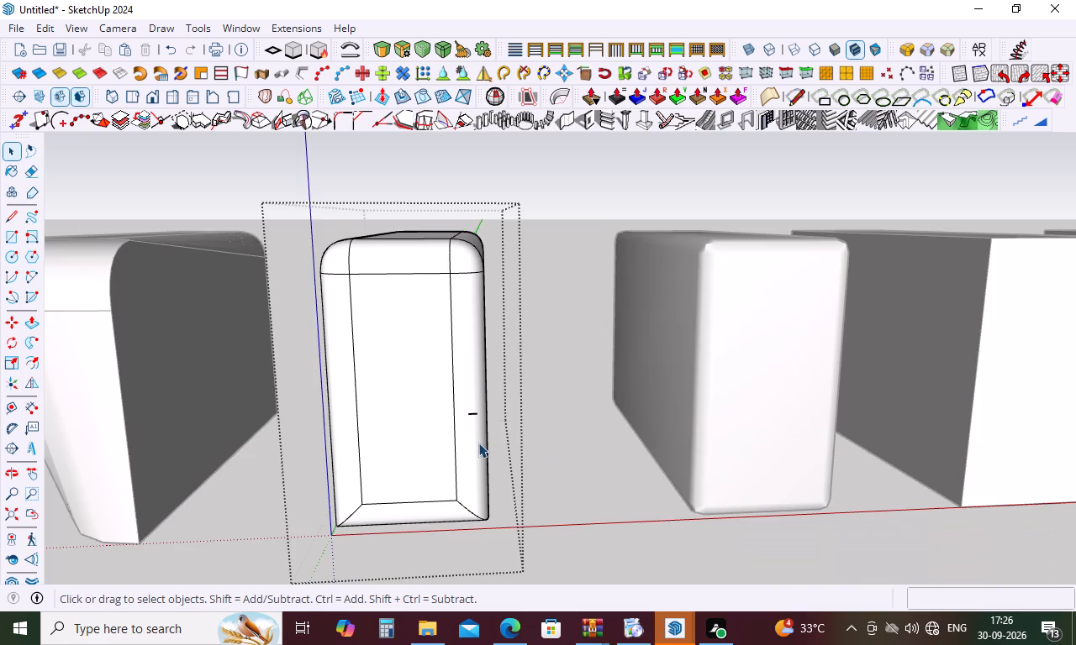
{"action": "left_click", "coordinate": [478, 443]}
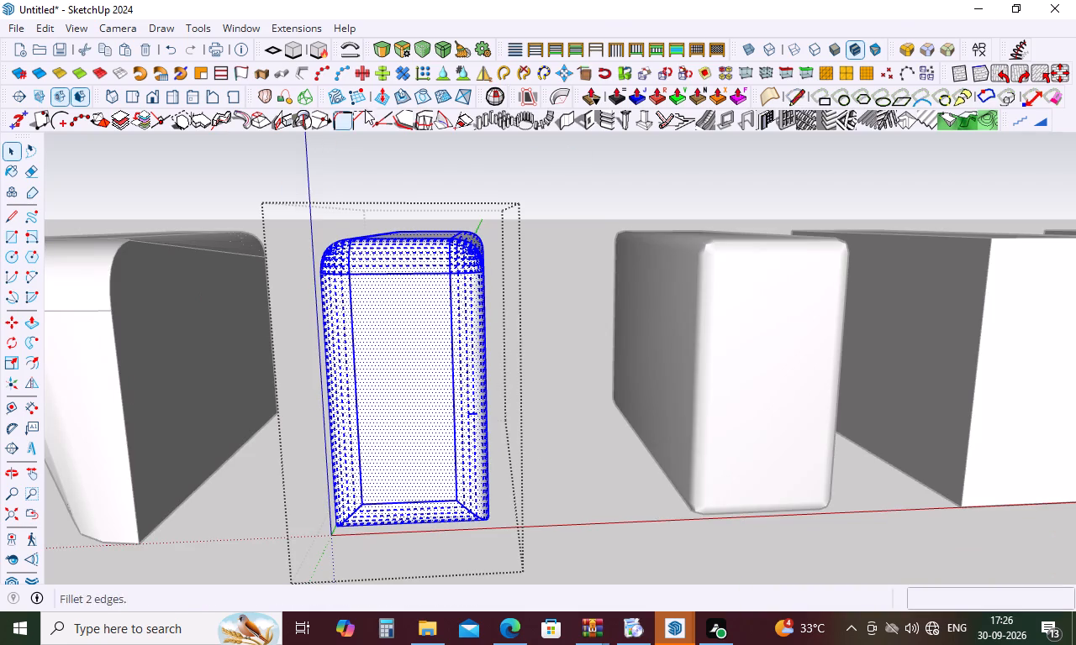
{"action": "left_click", "coordinate": [463, 39]}
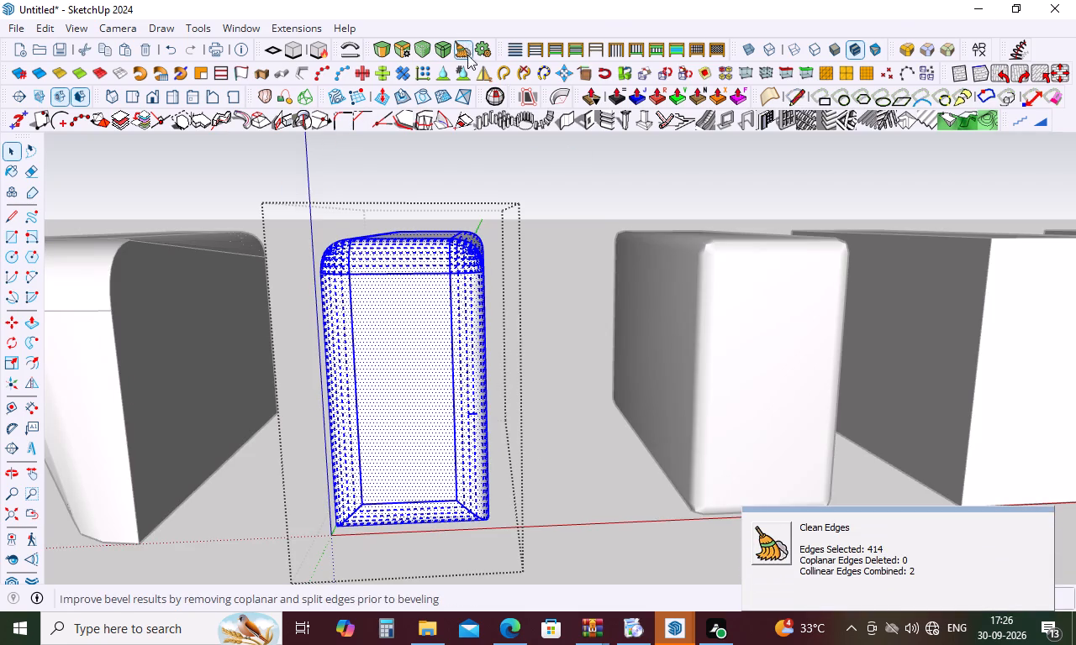
{"action": "left_click", "coordinate": [604, 321]}
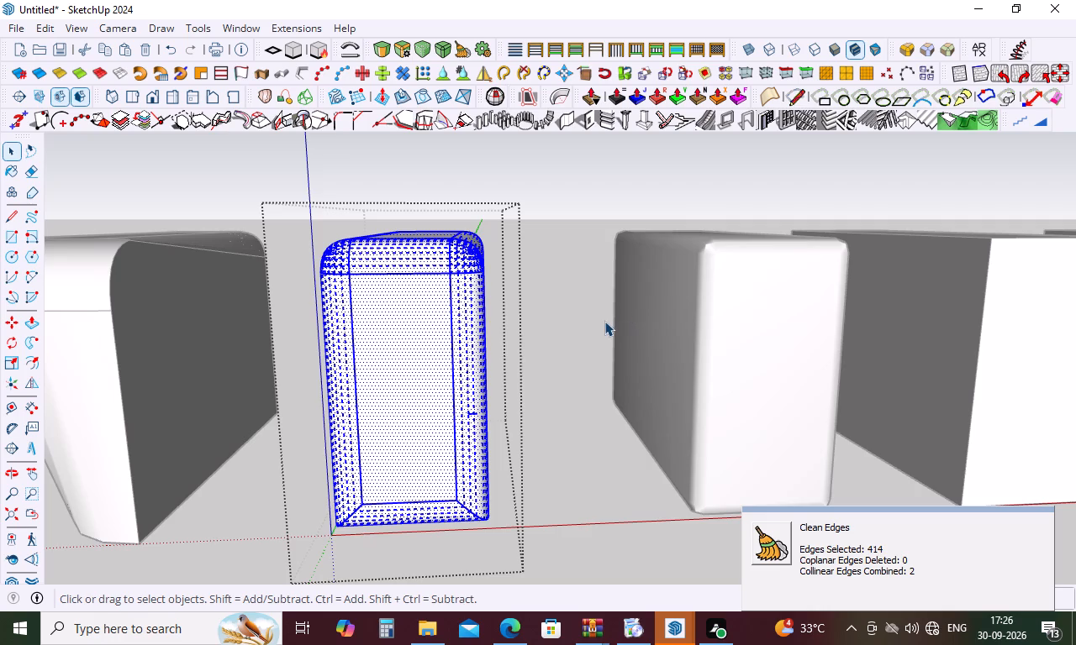
Open the fourth box's group, select all its geometry, run Clean Edges and leave the group.
{"action": "scroll", "coordinate": [597, 341], "scroll_direction": "down", "scroll_amount": 6}
{"action": "middle_click_drag", "start_coordinate": [595, 333], "coordinate": [595, 463]}
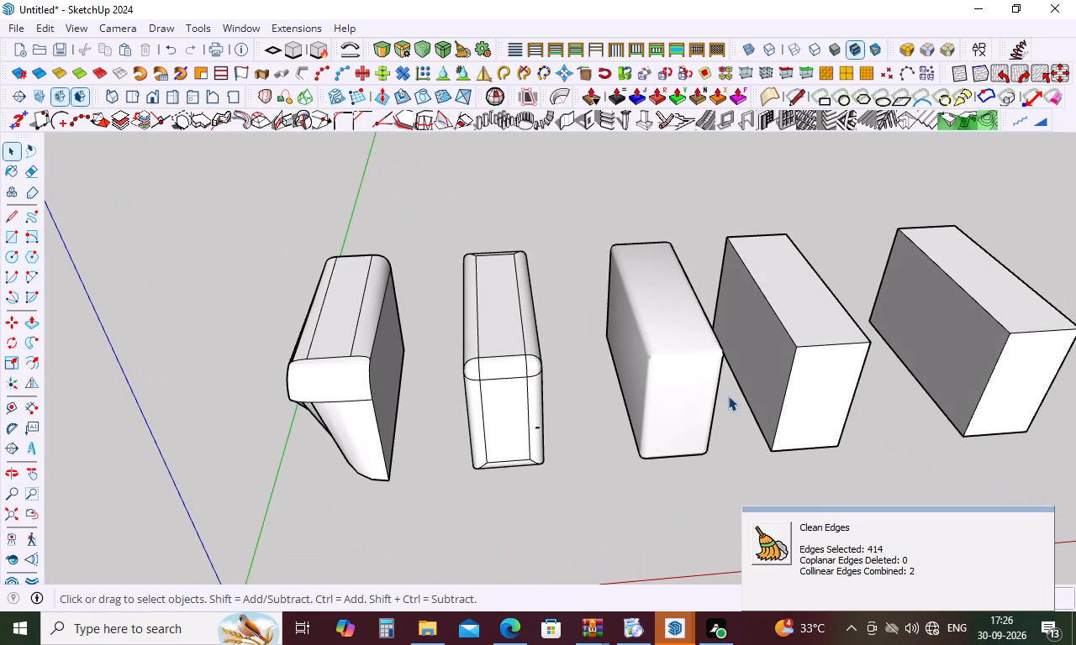
{"action": "triple_click", "coordinate": [799, 365]}
{"action": "left_click", "coordinate": [799, 365]}
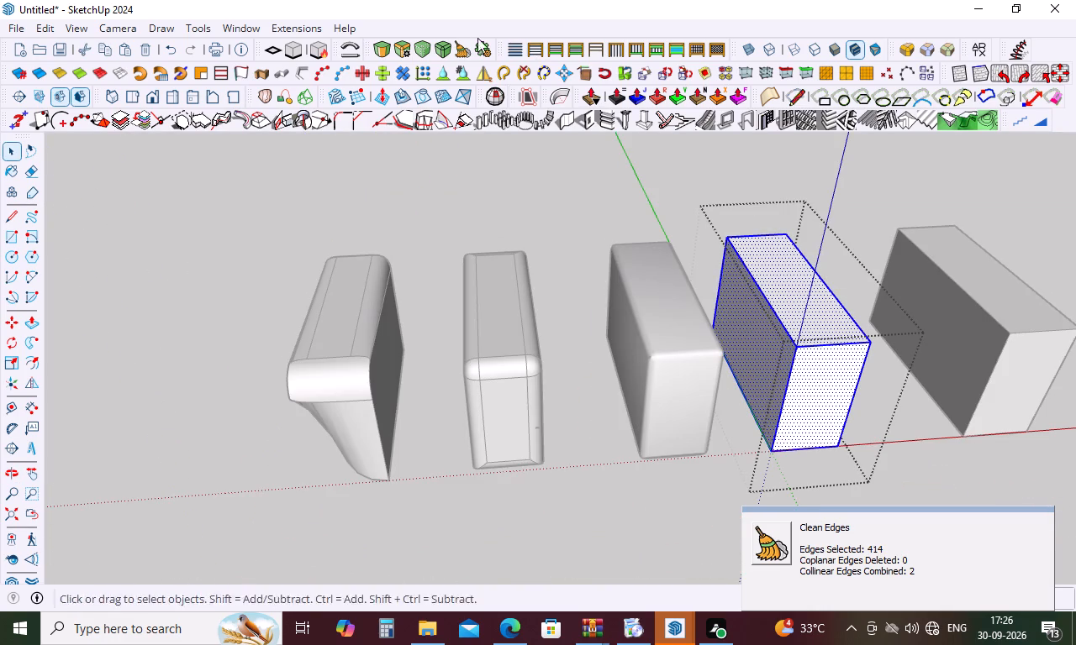
{"action": "left_click", "coordinate": [458, 50]}
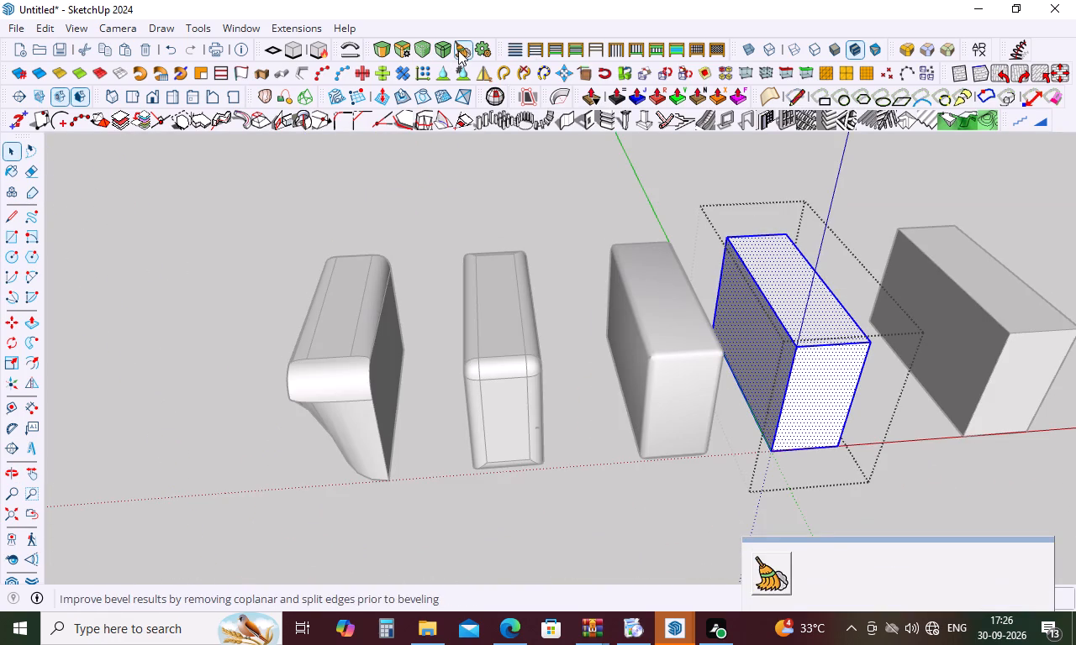
{"action": "left_click", "coordinate": [683, 412]}
Open the bevel preferences, select all geometry inside the third box's group and raise the Auto Soften Edges angle to 180.
{"action": "scroll", "coordinate": [613, 344], "scroll_direction": "down", "scroll_amount": 5}
{"action": "middle_click_drag", "start_coordinate": [980, 340], "coordinate": [910, 252]}
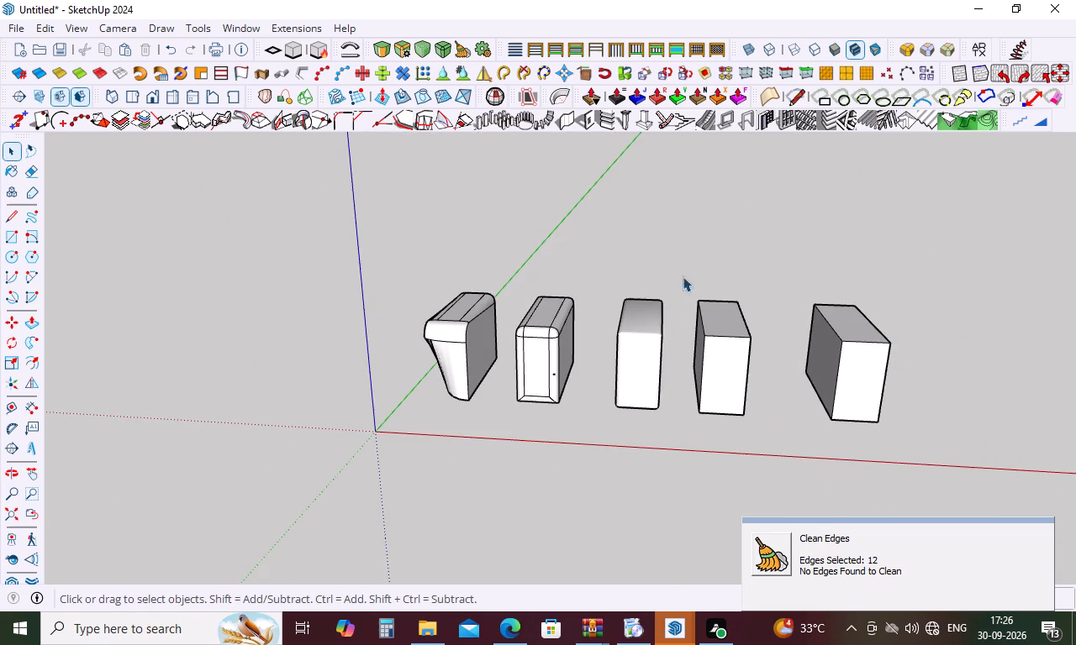
{"action": "left_click", "coordinate": [486, 50]}
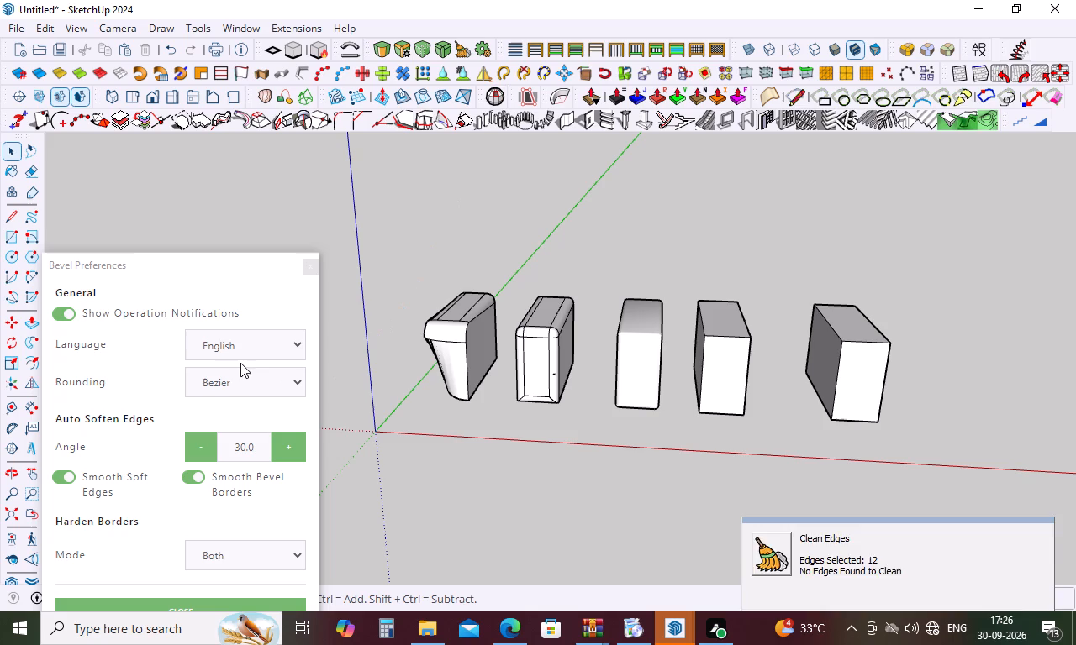
{"action": "scroll", "coordinate": [220, 336], "scroll_direction": "down", "scroll_amount": 6}
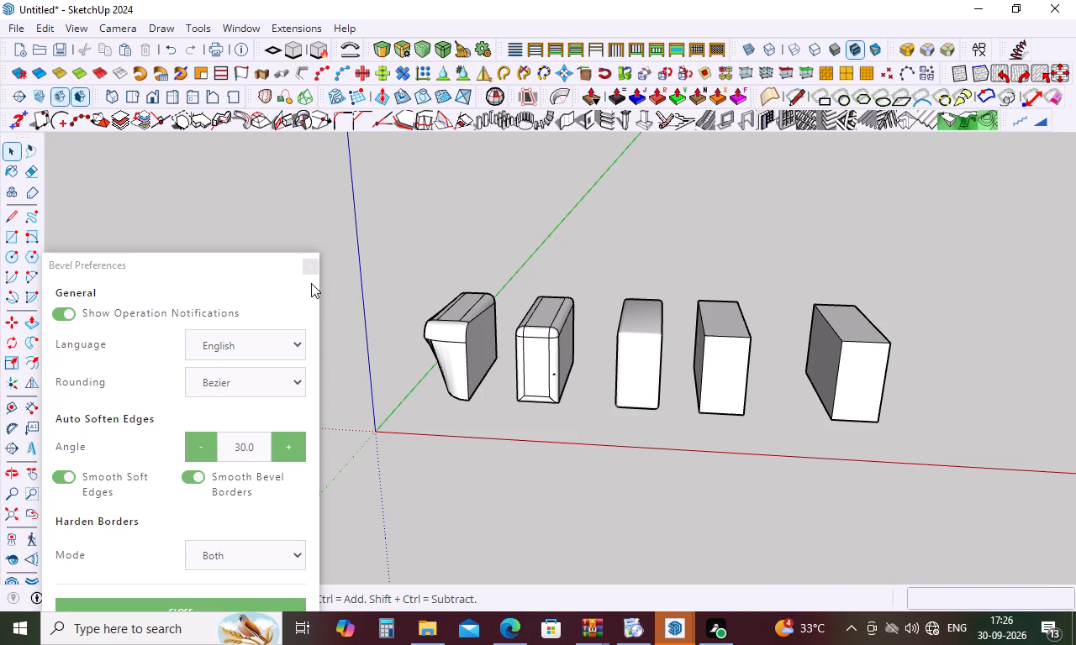
{"action": "triple_click", "coordinate": [645, 343]}
{"action": "triple_click", "coordinate": [287, 443]}
{"action": "triple_click", "coordinate": [287, 443]}
{"action": "triple_click", "coordinate": [287, 443]}
{"action": "triple_click", "coordinate": [287, 443]}
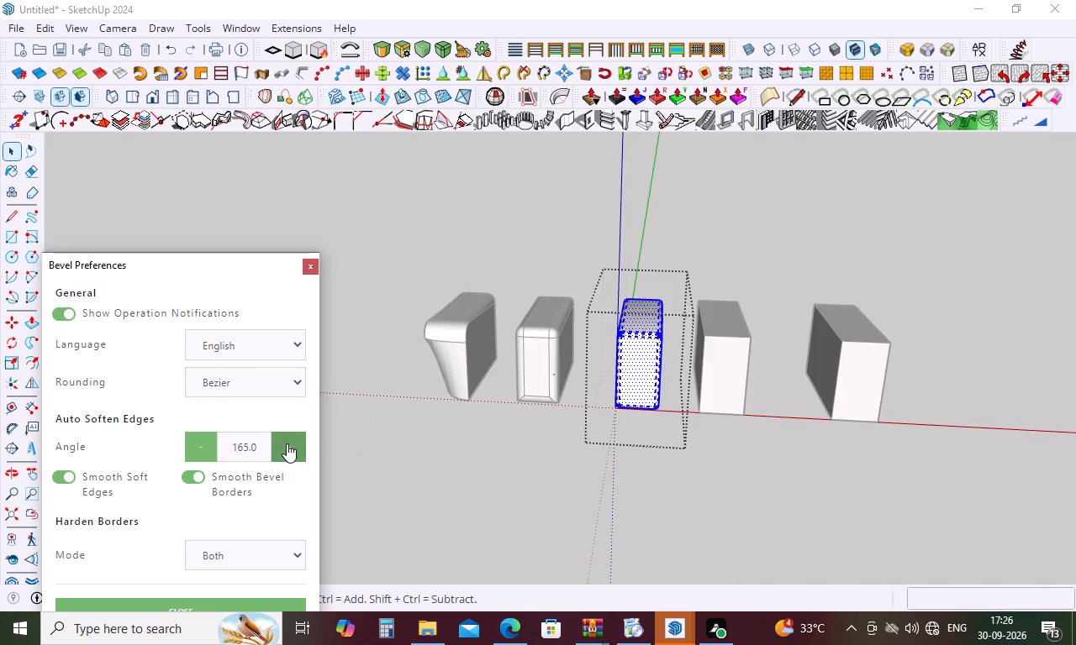
{"action": "triple_click", "coordinate": [287, 443]}
{"action": "triple_click", "coordinate": [287, 443]}
{"action": "triple_click", "coordinate": [287, 443]}
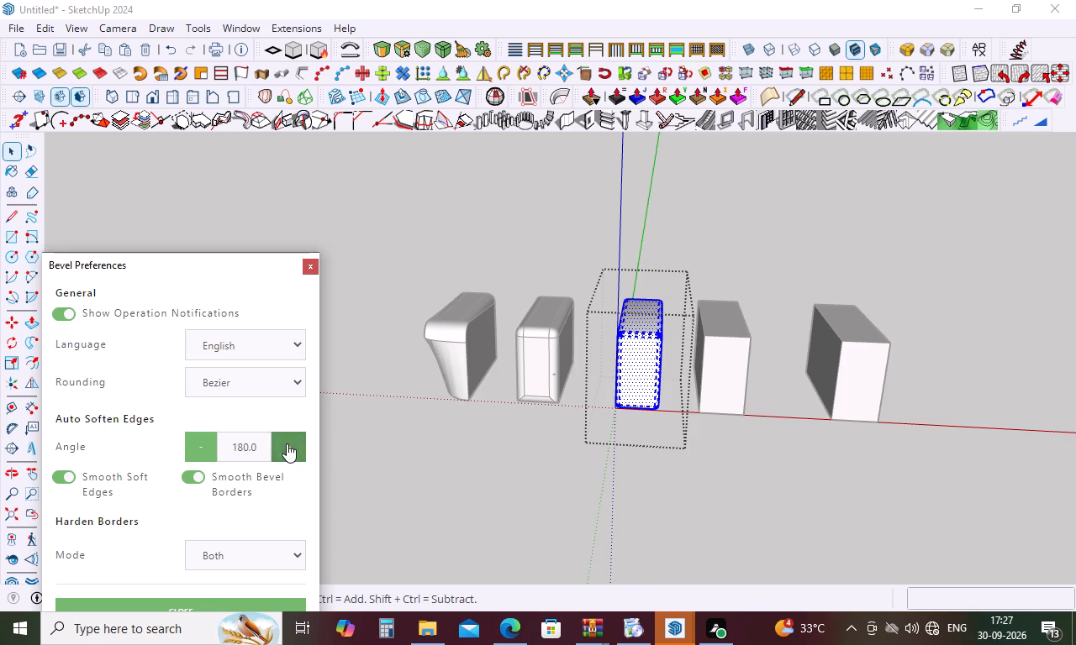
{"action": "double_click", "coordinate": [287, 443]}
{"action": "scroll", "coordinate": [688, 335], "scroll_direction": "up", "scroll_amount": 14}
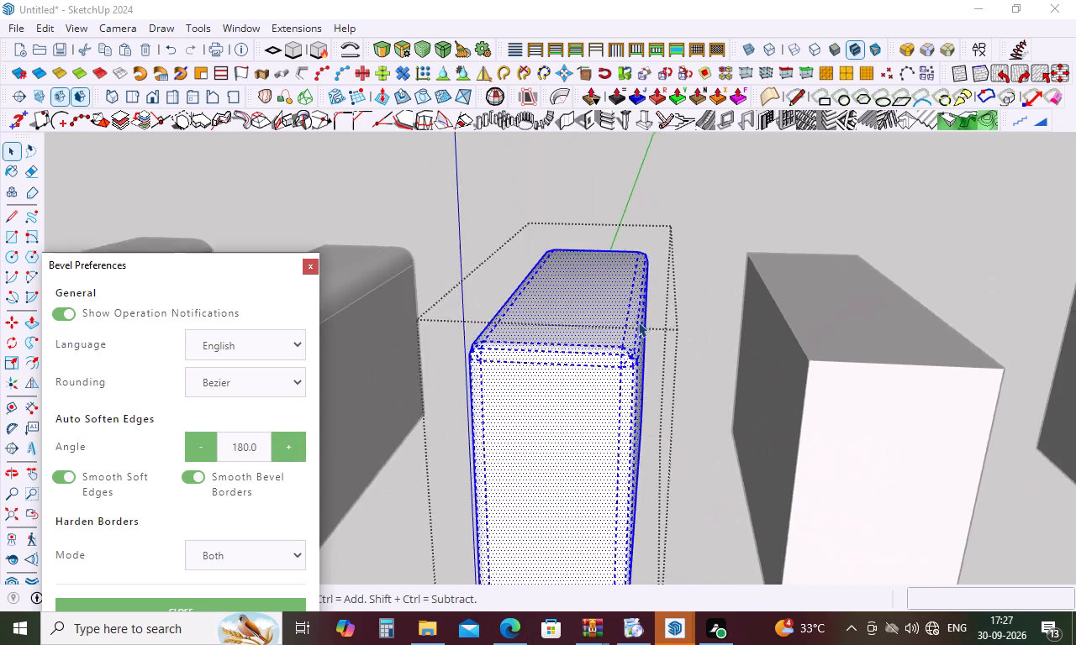
{"action": "scroll", "coordinate": [638, 322], "scroll_direction": "up", "scroll_amount": 6}
{"action": "triple_click", "coordinate": [294, 452]}
{"action": "triple_click", "coordinate": [294, 452]}
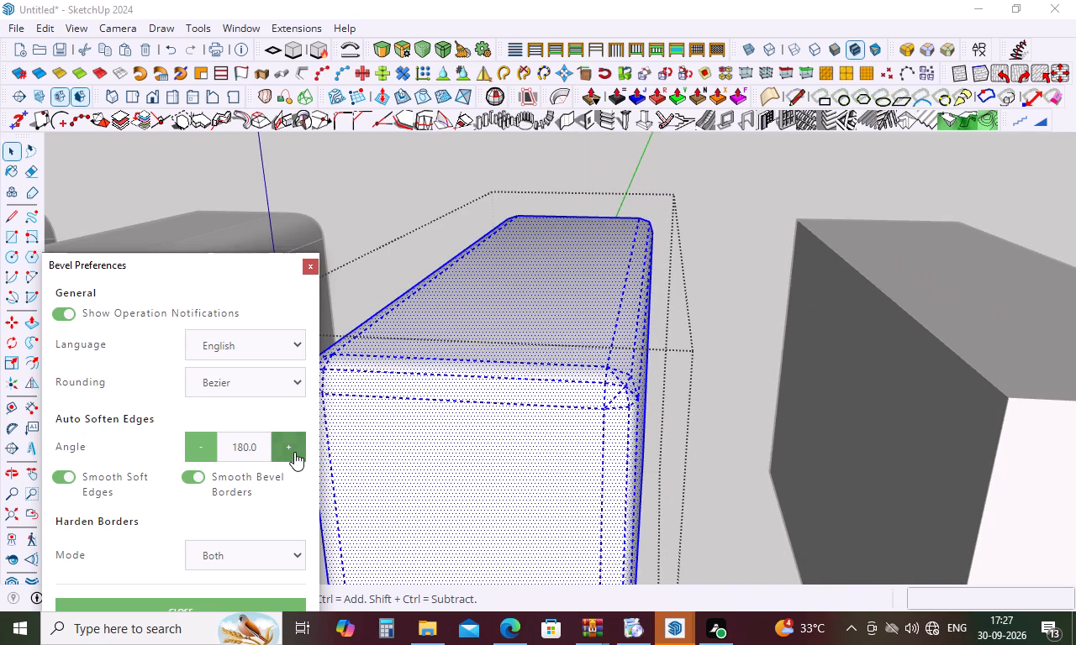
{"action": "left_click", "coordinate": [294, 452]}
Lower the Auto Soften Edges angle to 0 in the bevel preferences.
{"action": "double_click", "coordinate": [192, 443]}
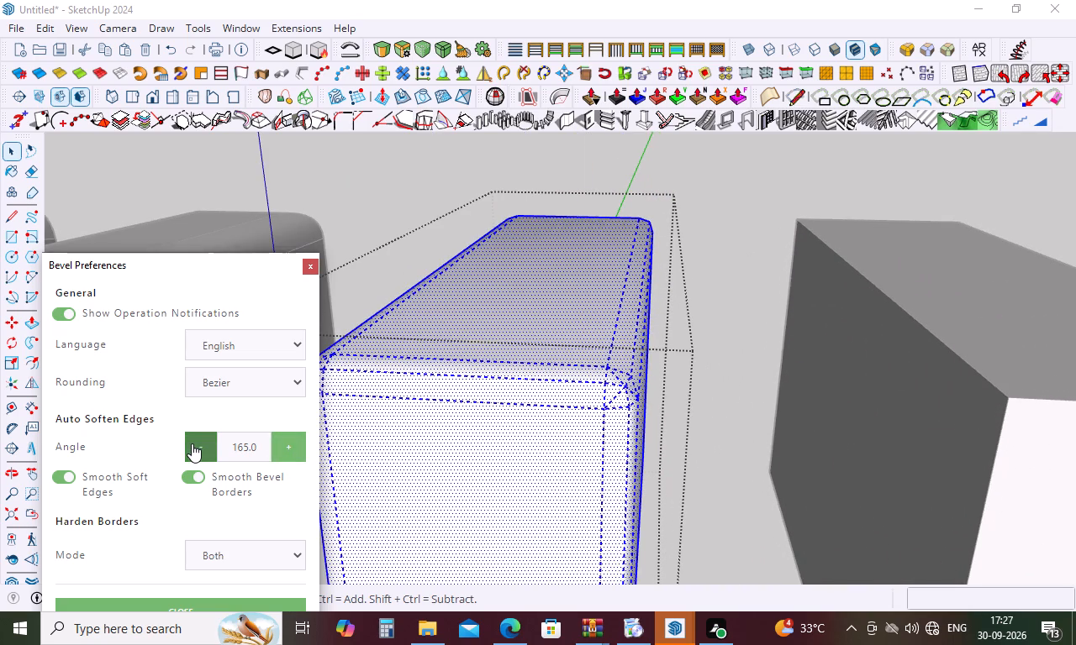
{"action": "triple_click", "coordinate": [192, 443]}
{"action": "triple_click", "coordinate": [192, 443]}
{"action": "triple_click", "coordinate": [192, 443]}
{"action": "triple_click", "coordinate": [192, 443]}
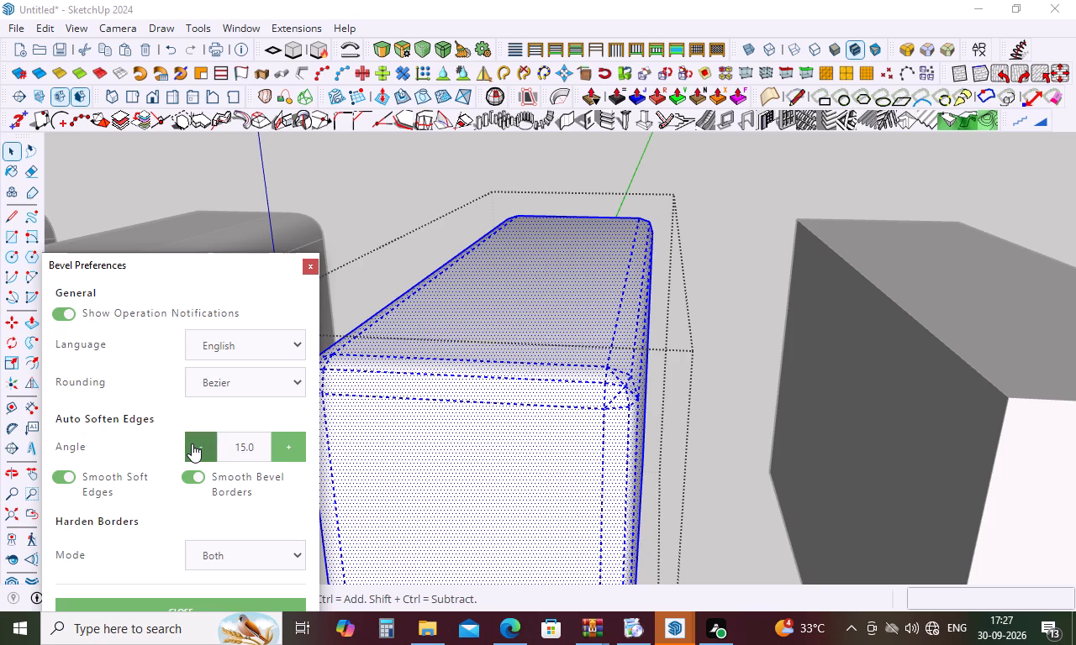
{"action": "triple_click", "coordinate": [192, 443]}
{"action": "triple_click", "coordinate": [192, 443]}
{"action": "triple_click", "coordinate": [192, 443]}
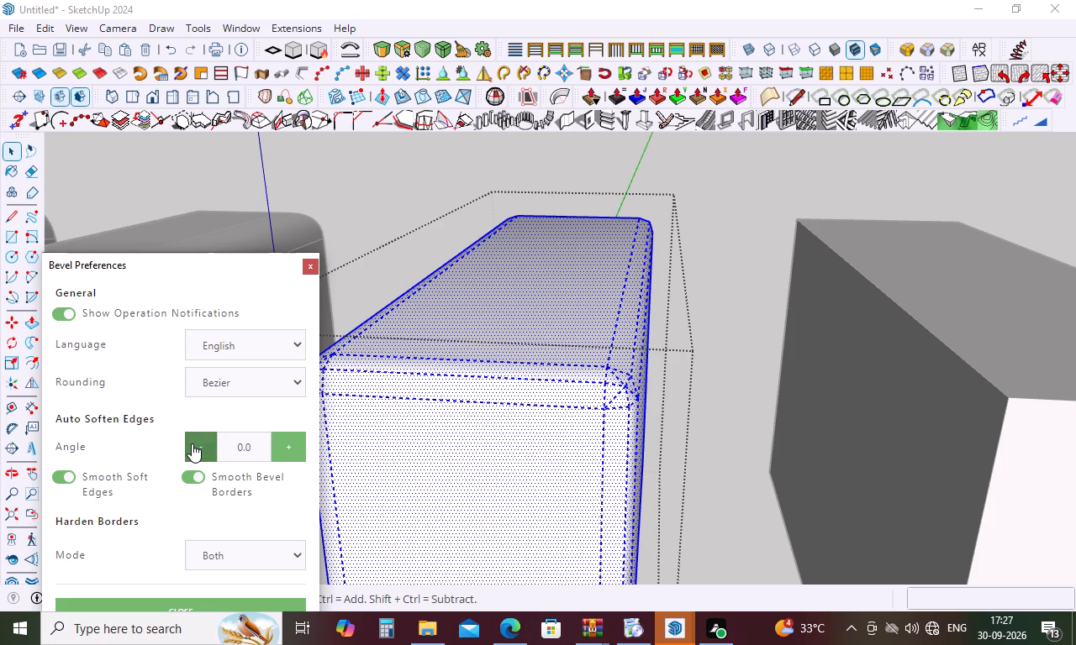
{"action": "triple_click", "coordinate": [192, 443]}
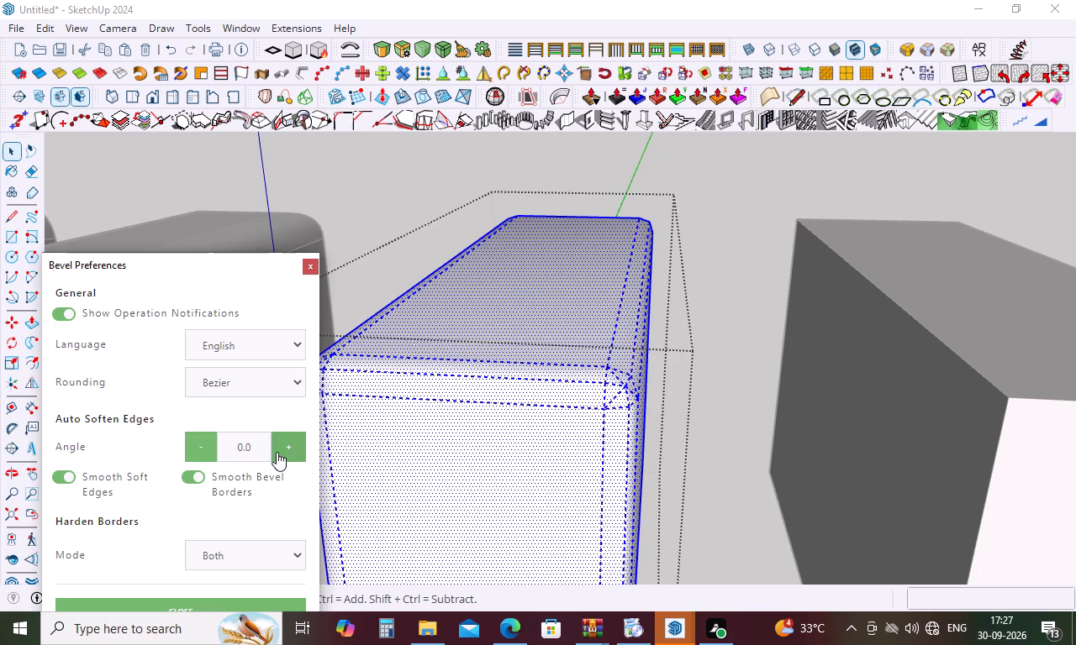
Set the Auto Soften Edges angle back to 180, close the bevel preferences and leave the third box's group.
{"action": "triple_click", "coordinate": [284, 448]}
{"action": "triple_click", "coordinate": [287, 447]}
{"action": "triple_click", "coordinate": [287, 447]}
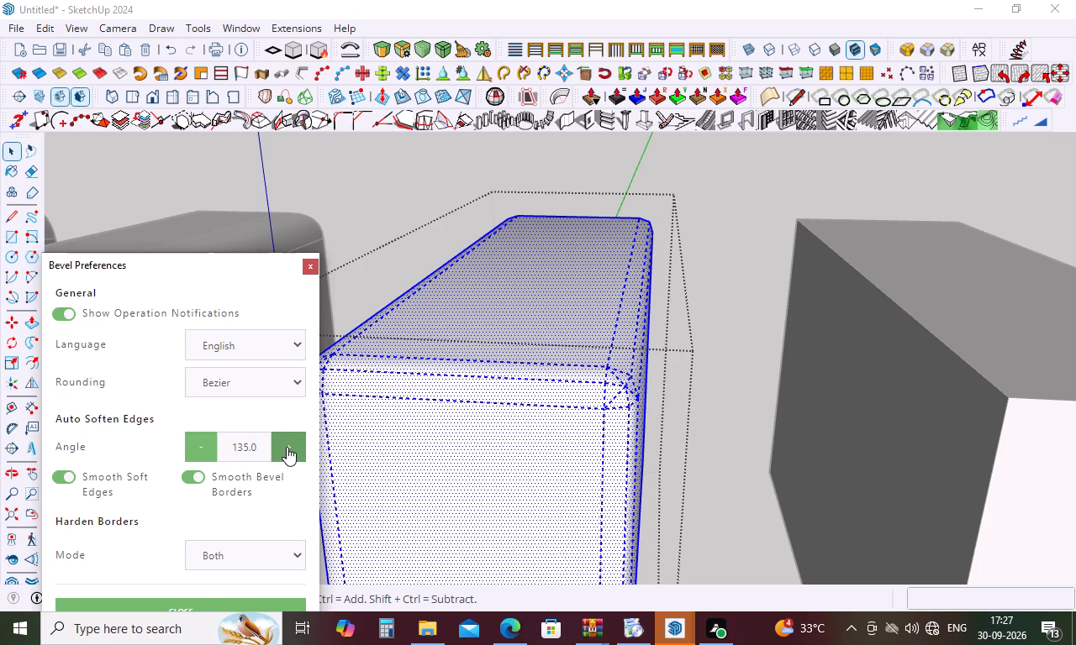
{"action": "left_click", "coordinate": [287, 447]}
{"action": "left_click", "coordinate": [287, 447]}
{"action": "left_click", "coordinate": [287, 447]}
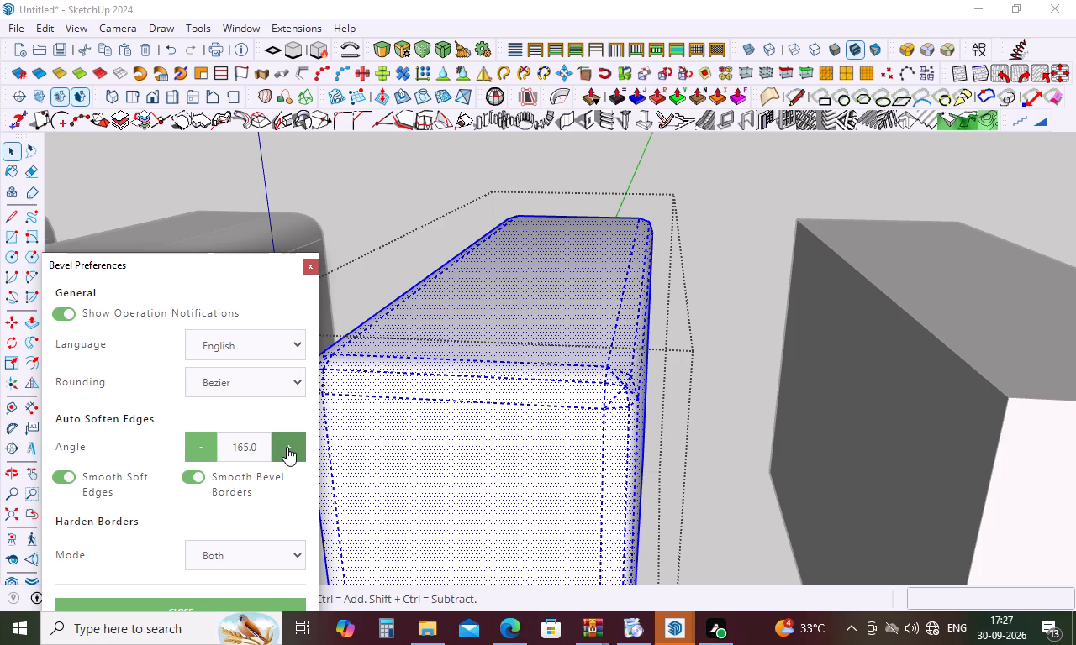
{"action": "scroll", "coordinate": [284, 406], "scroll_direction": "down", "scroll_amount": 5}
{"action": "double_click", "coordinate": [285, 443]}
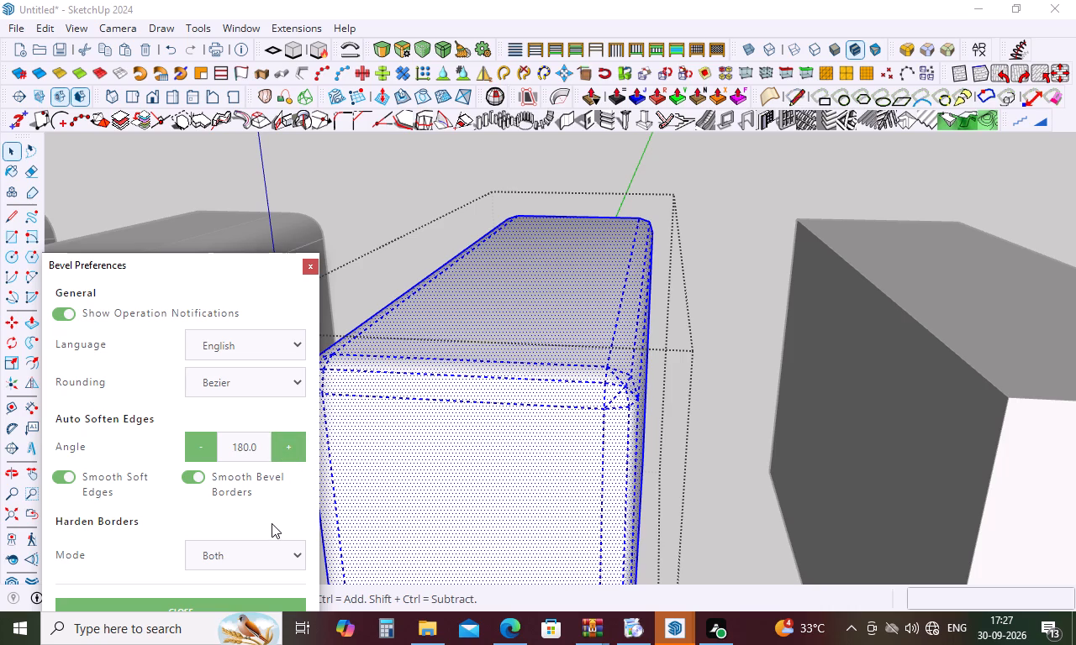
{"action": "left_click", "coordinate": [309, 269]}
{"action": "scroll", "coordinate": [657, 317], "scroll_direction": "down", "scroll_amount": 11}
{"action": "left_click", "coordinate": [688, 470]}
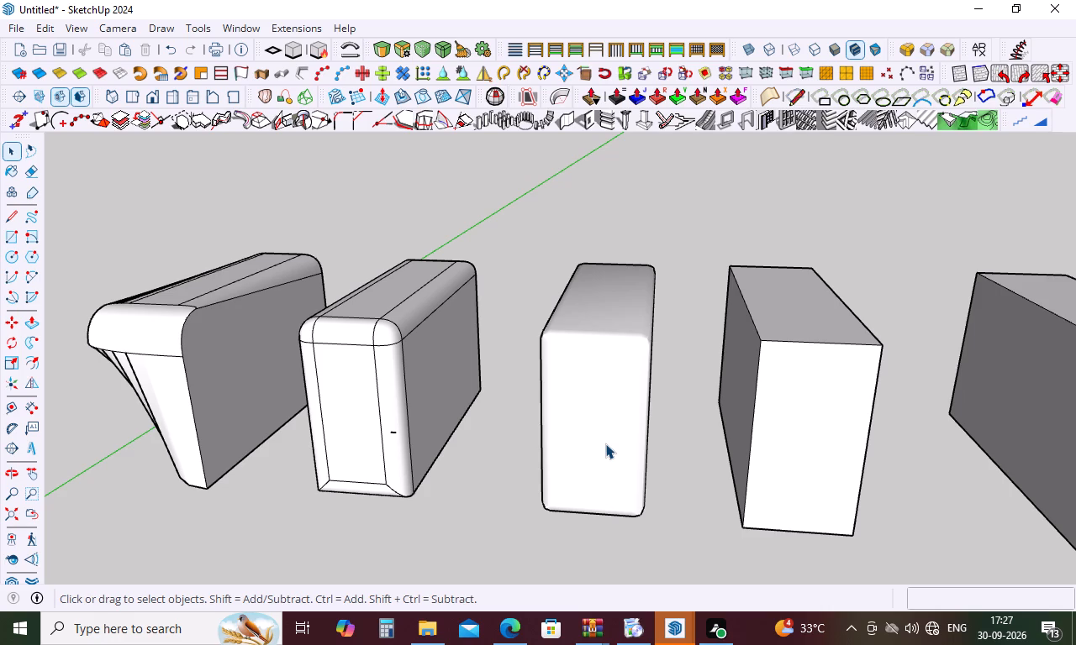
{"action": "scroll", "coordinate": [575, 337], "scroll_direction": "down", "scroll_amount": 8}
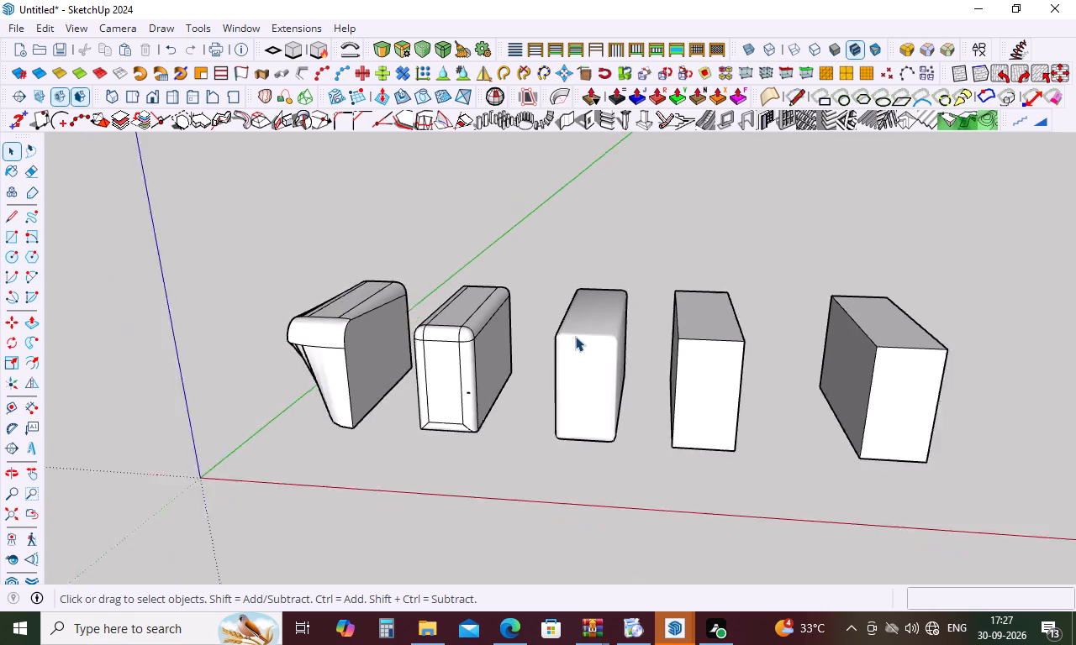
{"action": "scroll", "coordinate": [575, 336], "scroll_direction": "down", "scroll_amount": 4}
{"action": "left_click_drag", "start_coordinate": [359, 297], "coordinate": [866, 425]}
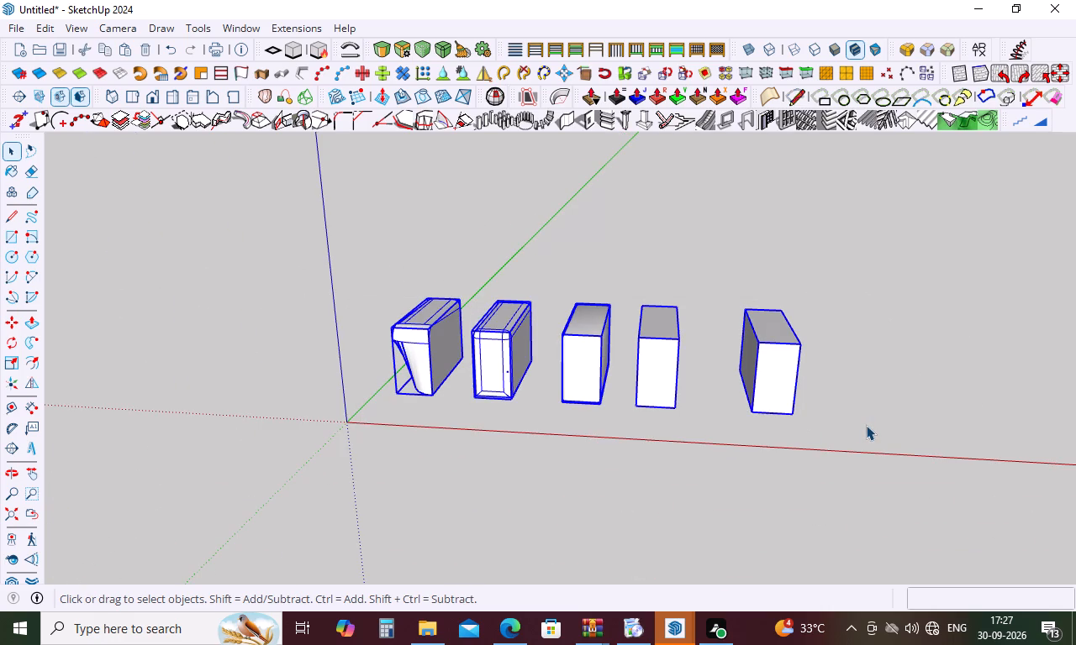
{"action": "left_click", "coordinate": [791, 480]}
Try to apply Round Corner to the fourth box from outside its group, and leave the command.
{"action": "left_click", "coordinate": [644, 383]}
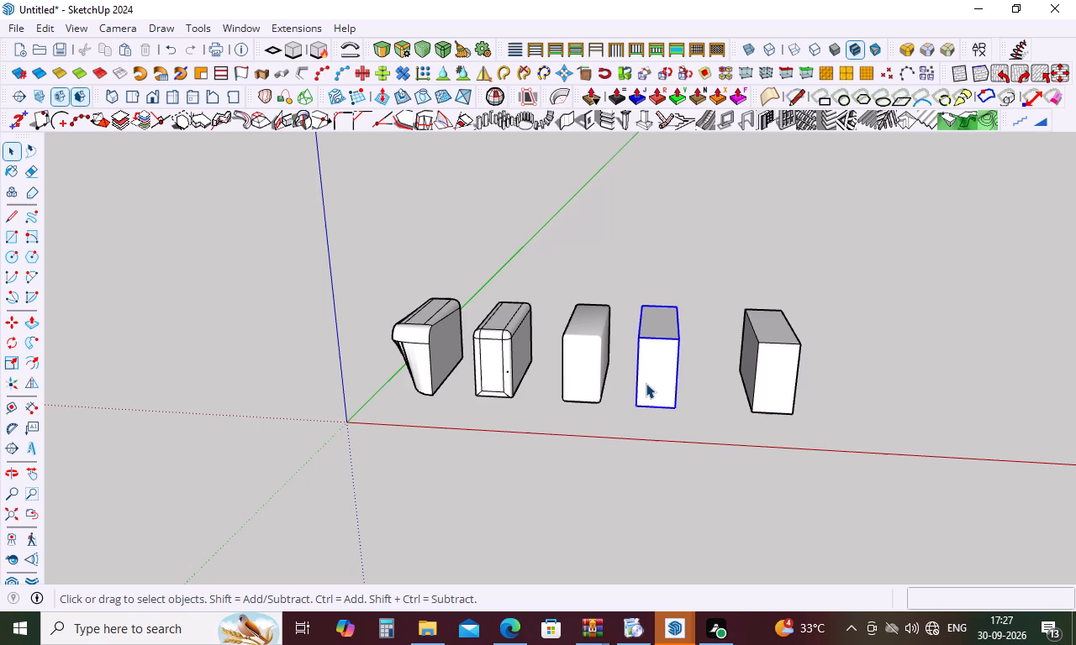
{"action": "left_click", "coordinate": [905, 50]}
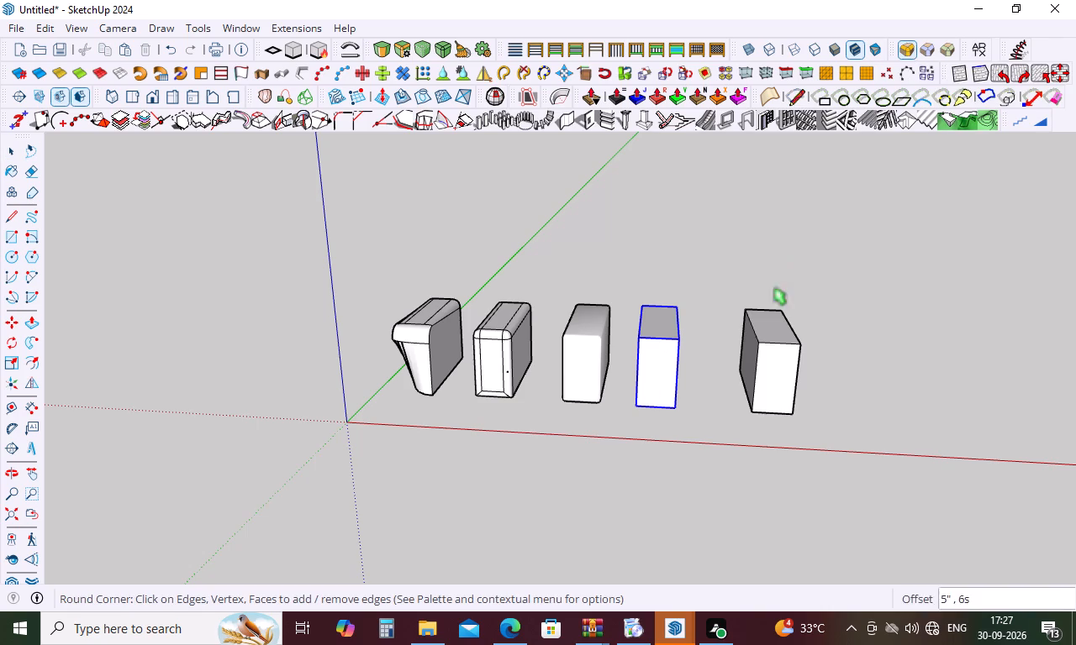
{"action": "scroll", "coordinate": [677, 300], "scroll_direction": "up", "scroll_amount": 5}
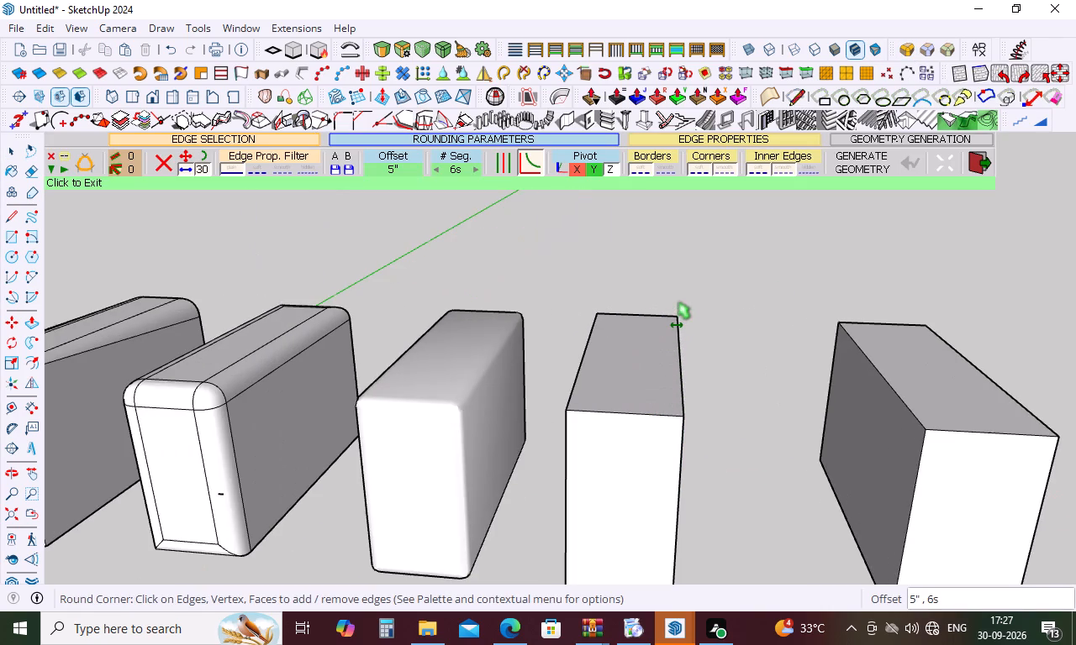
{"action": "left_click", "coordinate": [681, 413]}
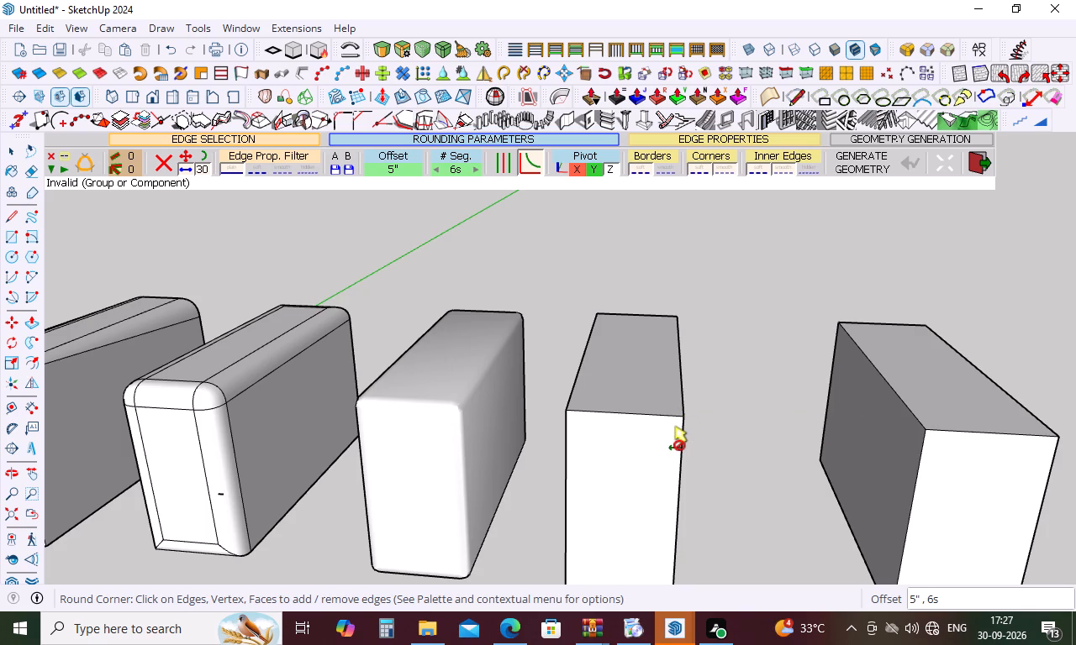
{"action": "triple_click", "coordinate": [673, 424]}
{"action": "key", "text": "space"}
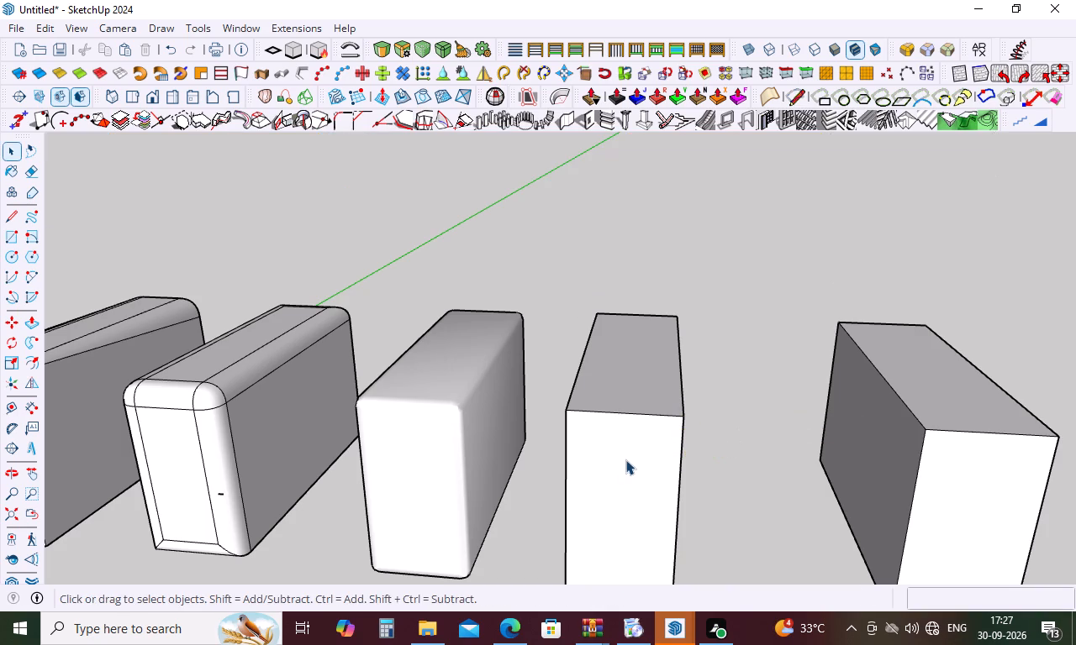
Open the fourth box's group, start Round Corner and pick the four edges of its front face for rounding.
{"action": "left_click", "coordinate": [620, 460]}
{"action": "double_click", "coordinate": [620, 460]}
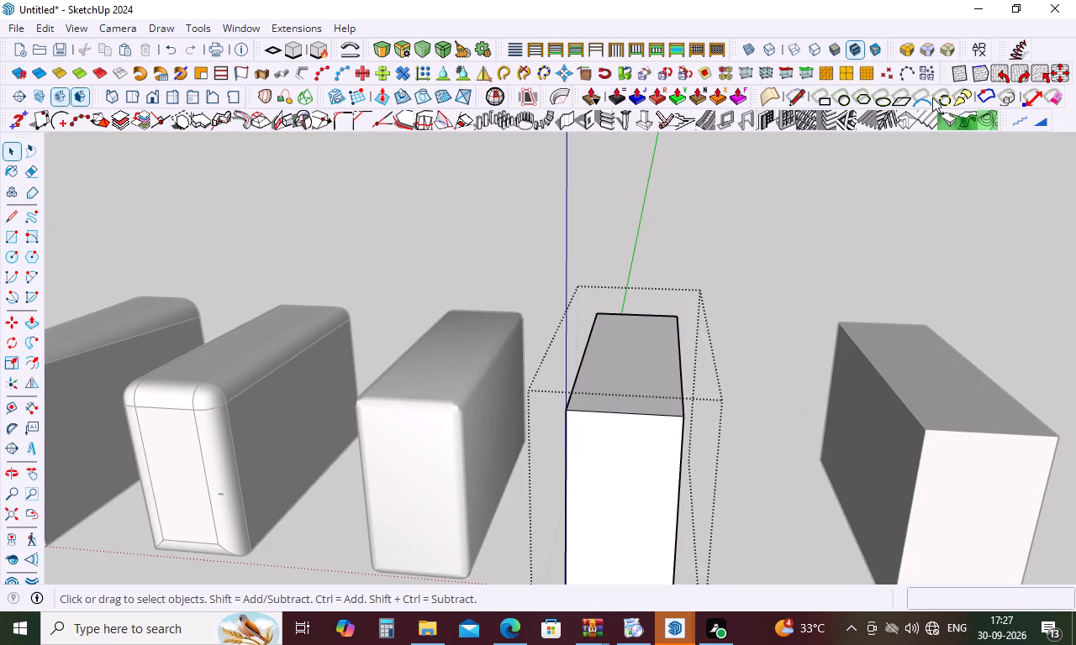
{"action": "left_click", "coordinate": [913, 49]}
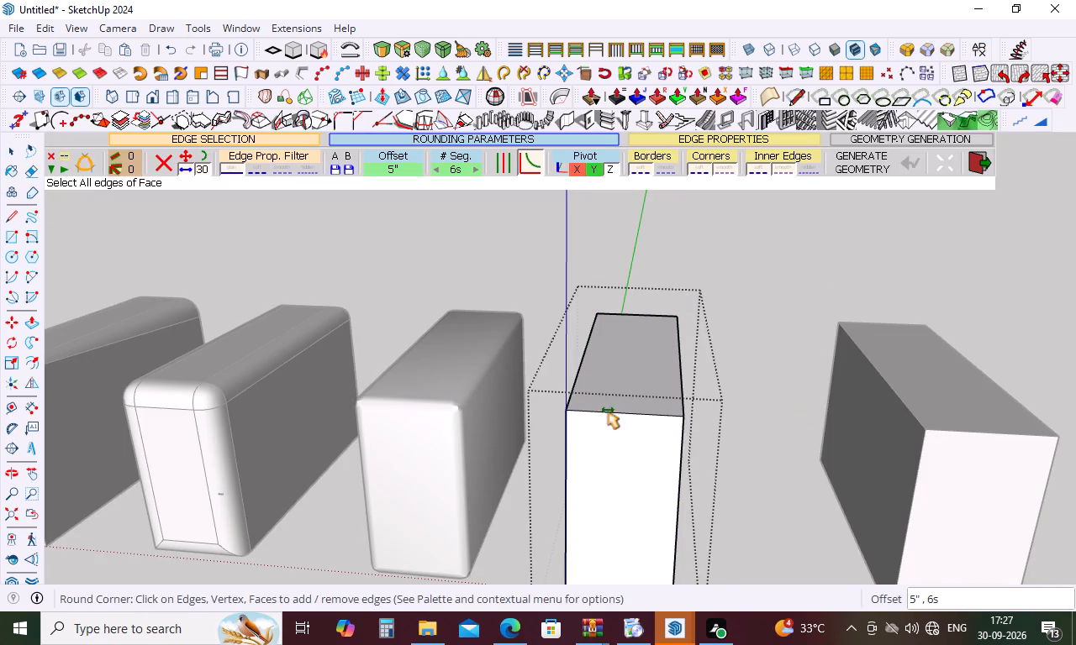
{"action": "left_click", "coordinate": [630, 406]}
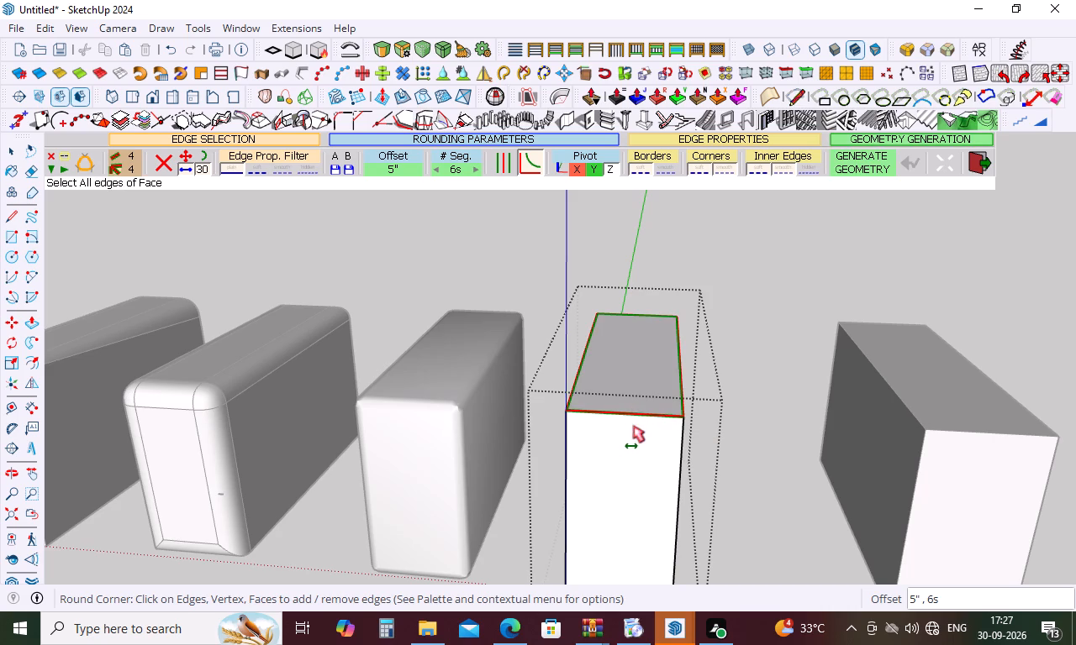
{"action": "left_click", "coordinate": [636, 354]}
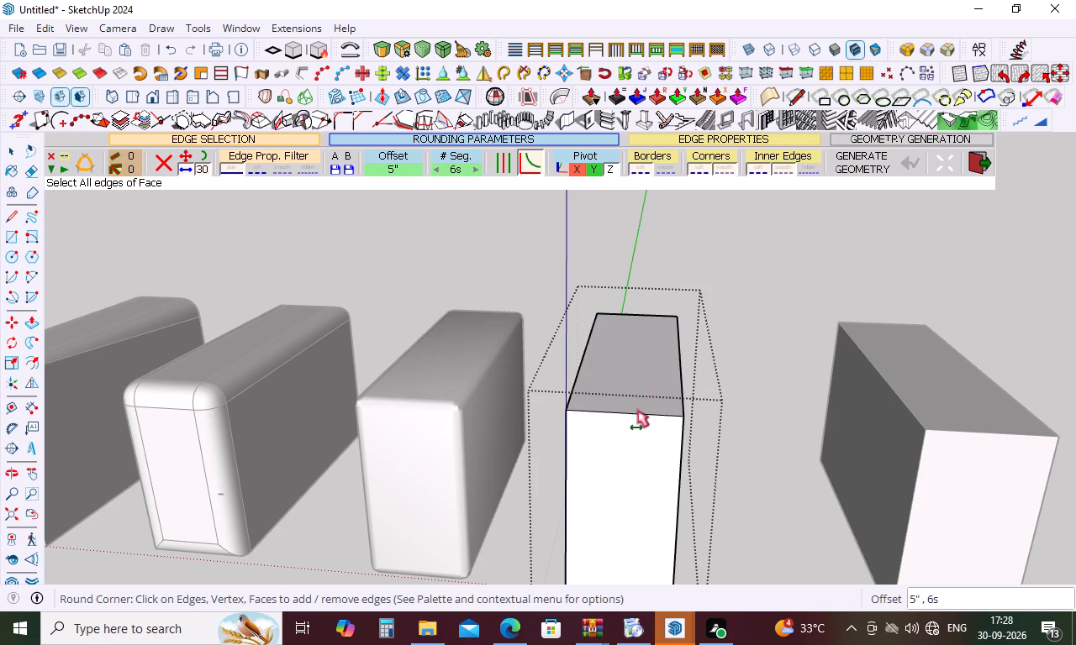
{"action": "left_click", "coordinate": [636, 410]}
{"action": "left_click", "coordinate": [658, 434]}
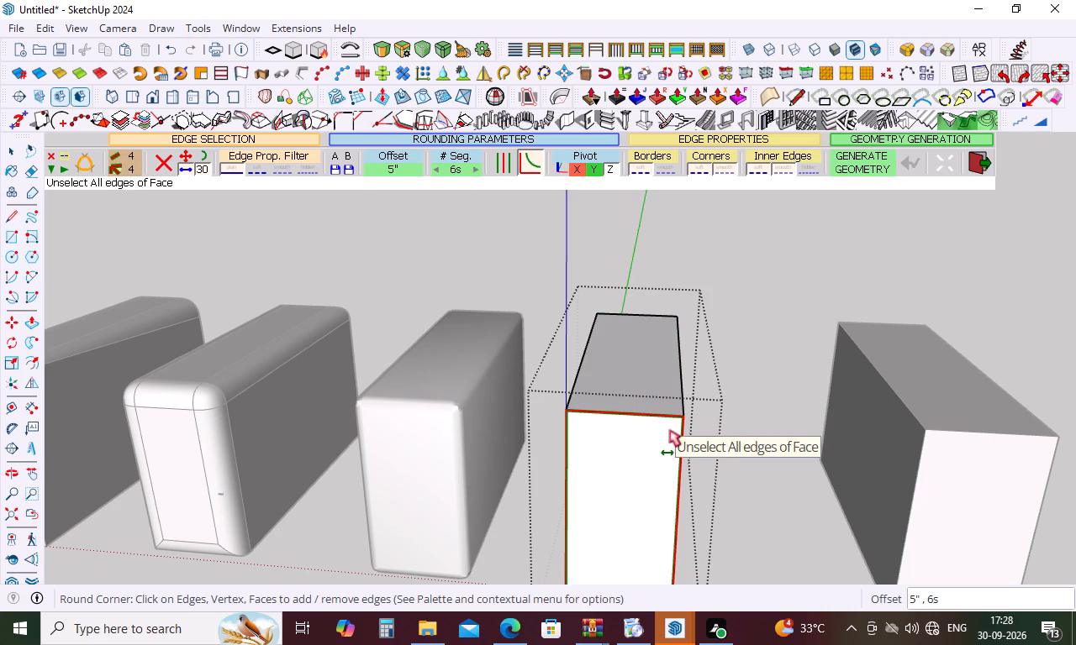
Extend the Round Corner selection to all twelve edges of the fourth box.
{"action": "middle_click_drag", "start_coordinate": [667, 427], "coordinate": [645, 354]}
{"action": "left_click", "coordinate": [658, 385]}
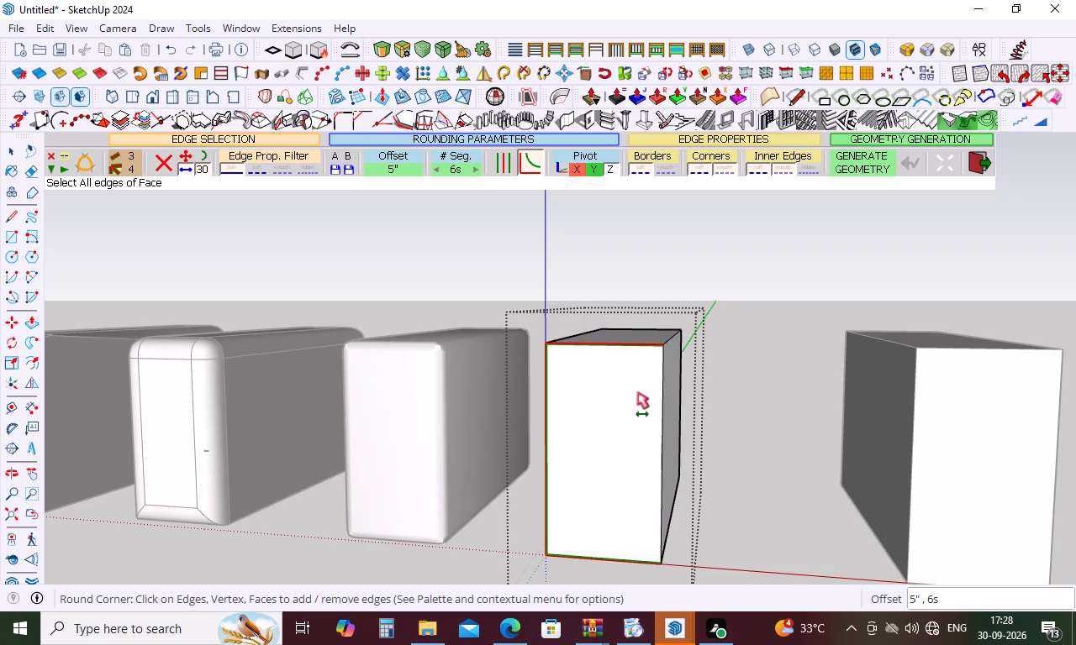
{"action": "left_click", "coordinate": [656, 338]}
{"action": "left_click_drag", "start_coordinate": [658, 348], "coordinate": [654, 361]}
{"action": "double_click", "coordinate": [661, 343]}
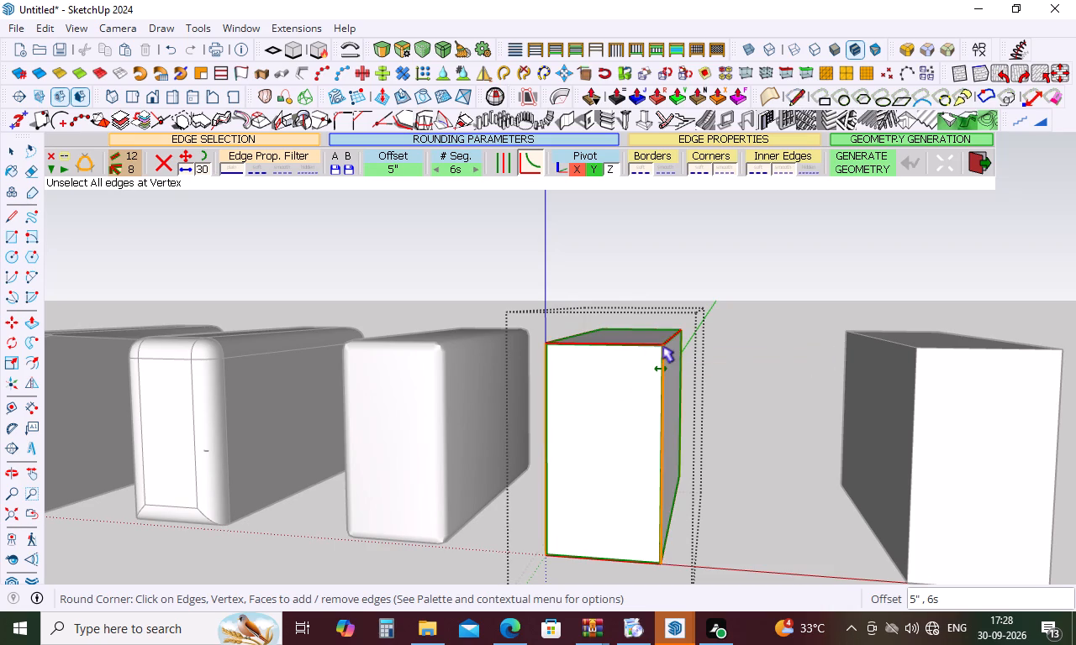
Reduce the Round Corner selection by one long top edge and generate the fourth box's rounding with a 5" offset and 6 segments.
{"action": "left_click_drag", "start_coordinate": [661, 343], "coordinate": [640, 367]}
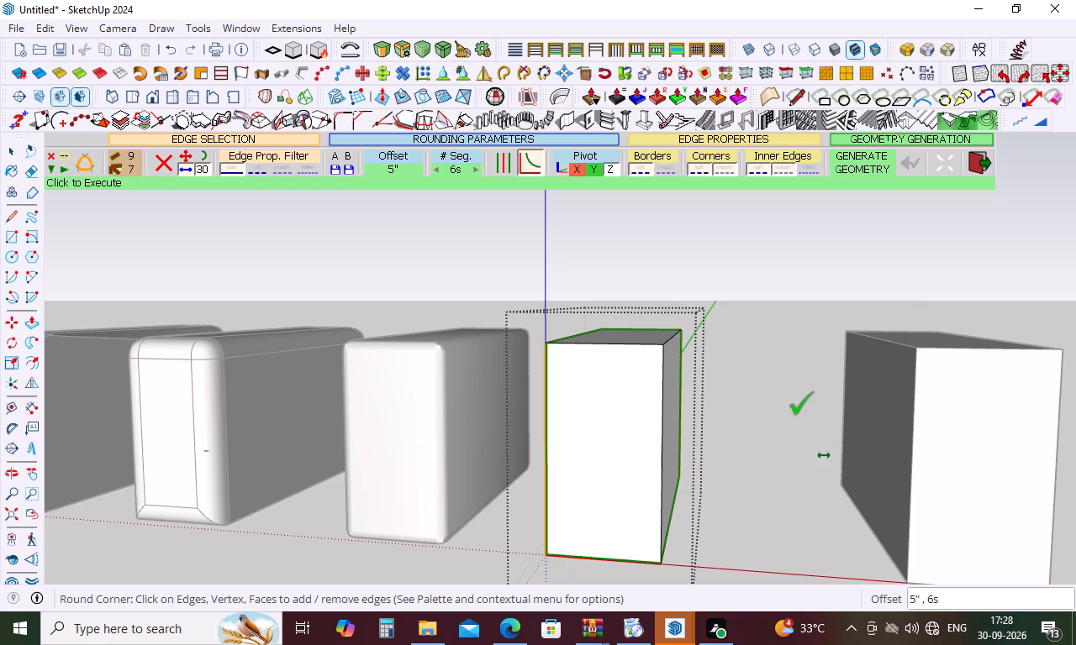
{"action": "left_click", "coordinate": [656, 397]}
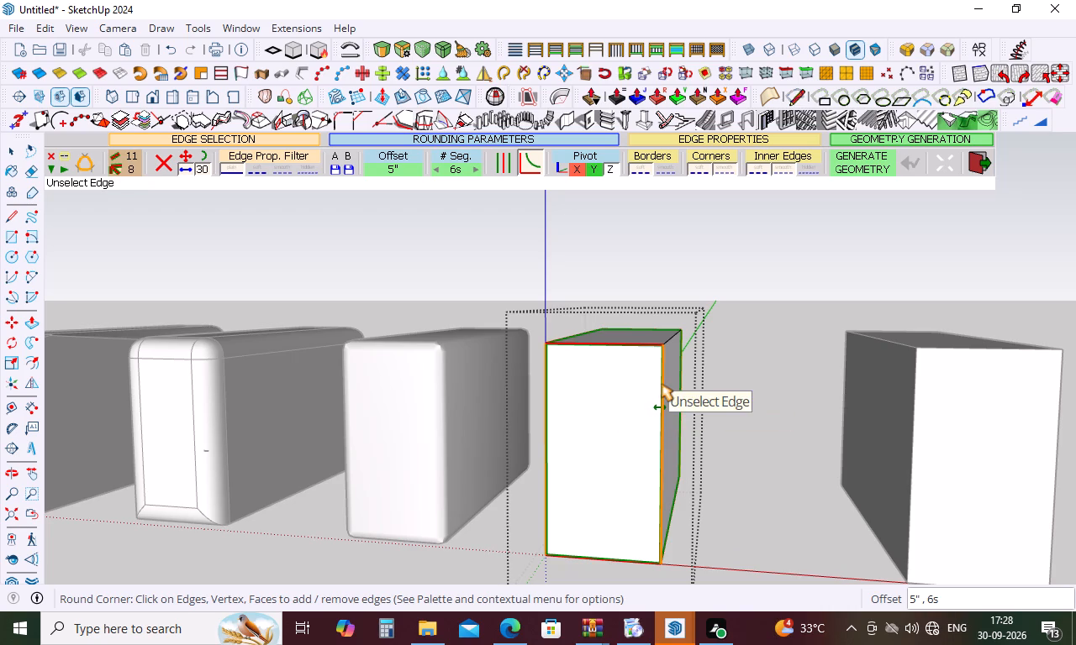
{"action": "left_click_drag", "start_coordinate": [660, 382], "coordinate": [638, 399]}
{"action": "left_click", "coordinate": [630, 401]}
{"action": "left_click_drag", "start_coordinate": [623, 400], "coordinate": [605, 433]}
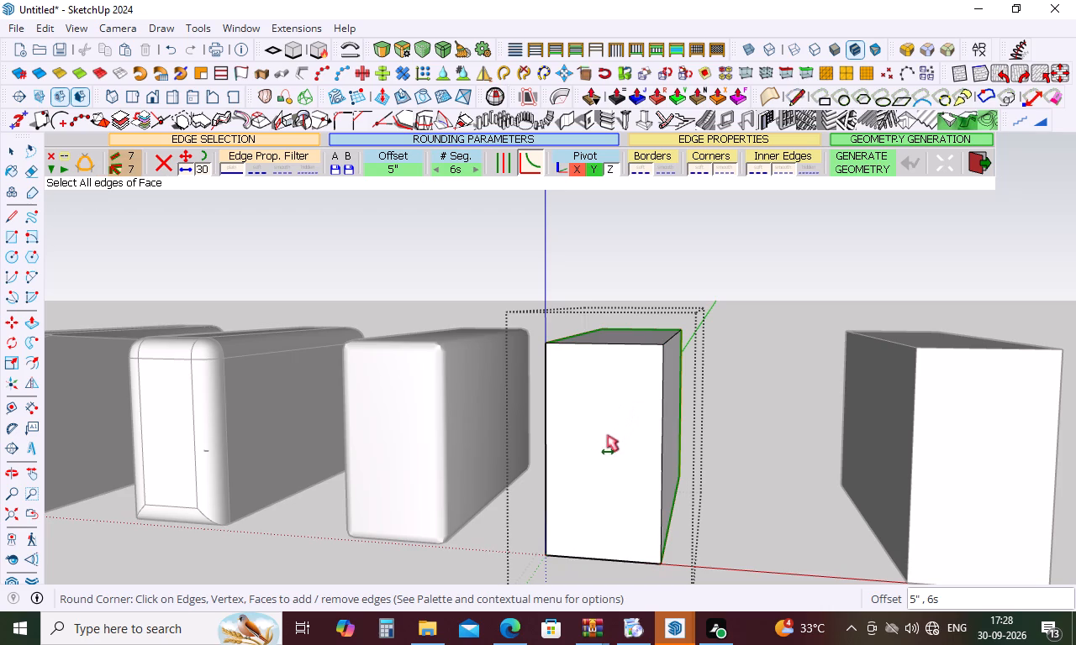
{"action": "left_click_drag", "start_coordinate": [605, 433], "coordinate": [601, 443]}
{"action": "left_click_drag", "start_coordinate": [600, 456], "coordinate": [714, 443]}
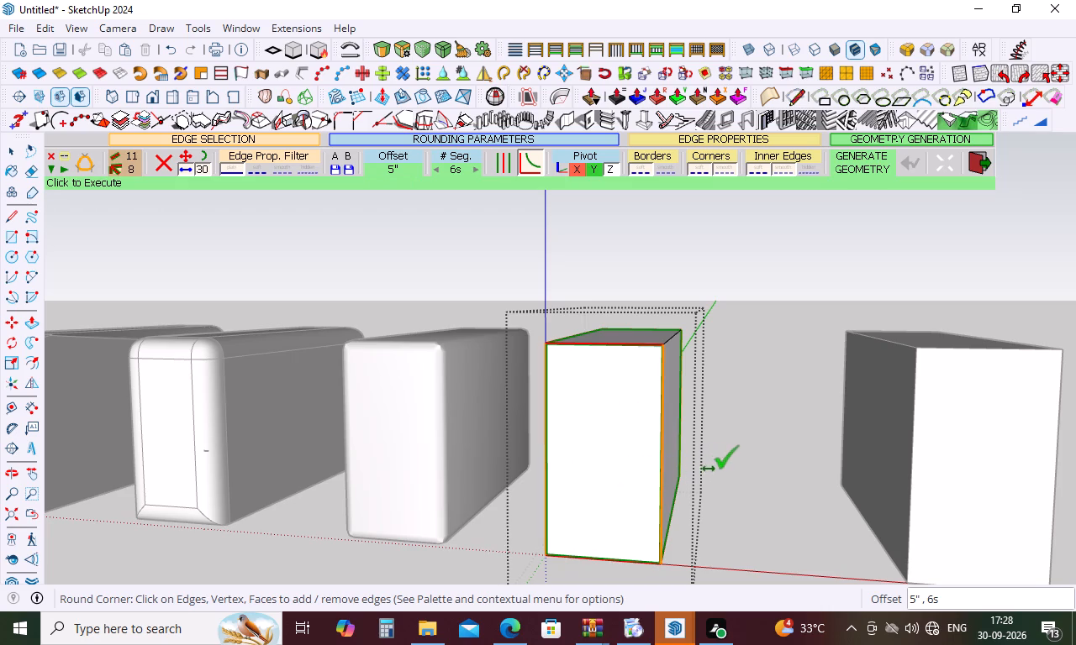
{"action": "left_click_drag", "start_coordinate": [714, 443], "coordinate": [728, 443]}
{"action": "left_click", "coordinate": [864, 160]}
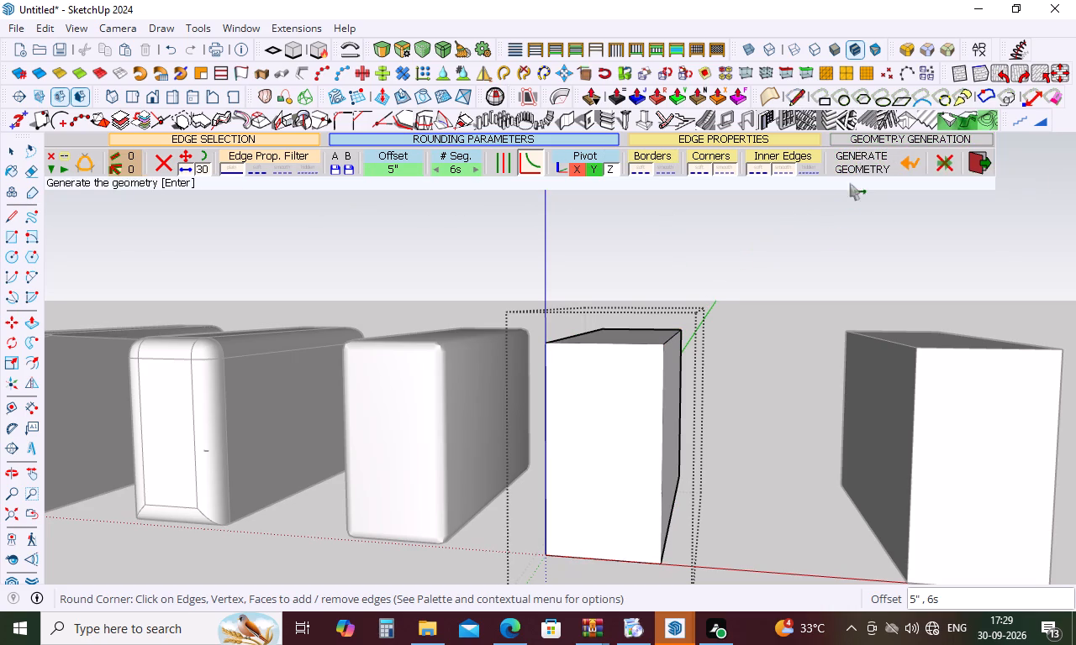
Examine the edges and corners of the fourth box from several angles after generating the rounding.
{"action": "middle_click_drag", "start_coordinate": [739, 365], "coordinate": [567, 378]}
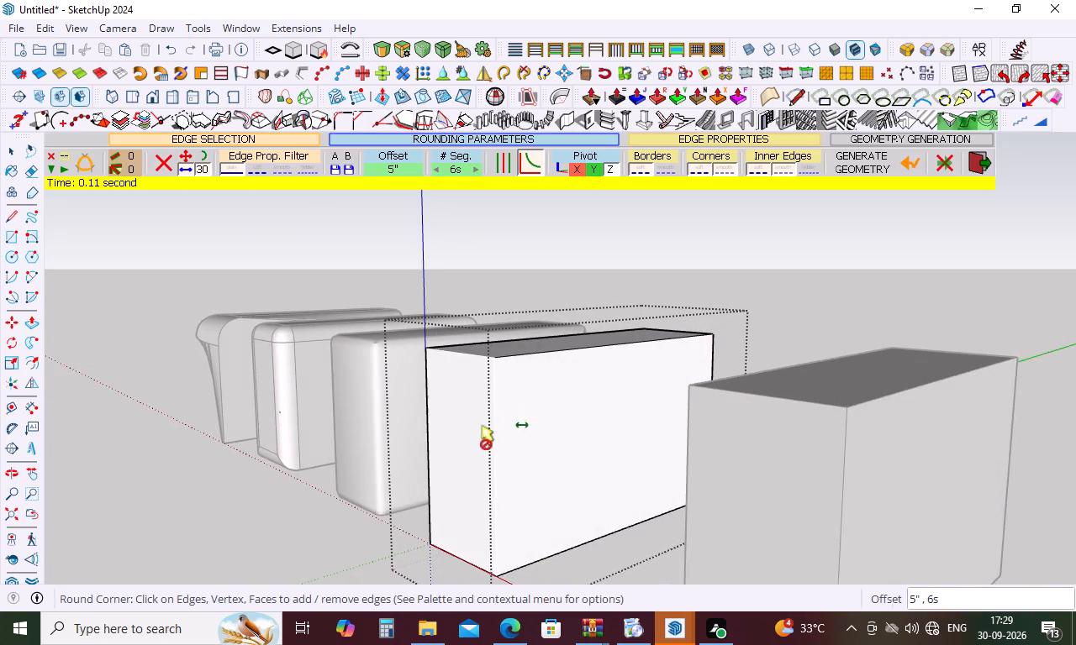
{"action": "scroll", "coordinate": [479, 405], "scroll_direction": "up", "scroll_amount": 15}
{"action": "middle_click_drag", "start_coordinate": [504, 374], "coordinate": [572, 470]}
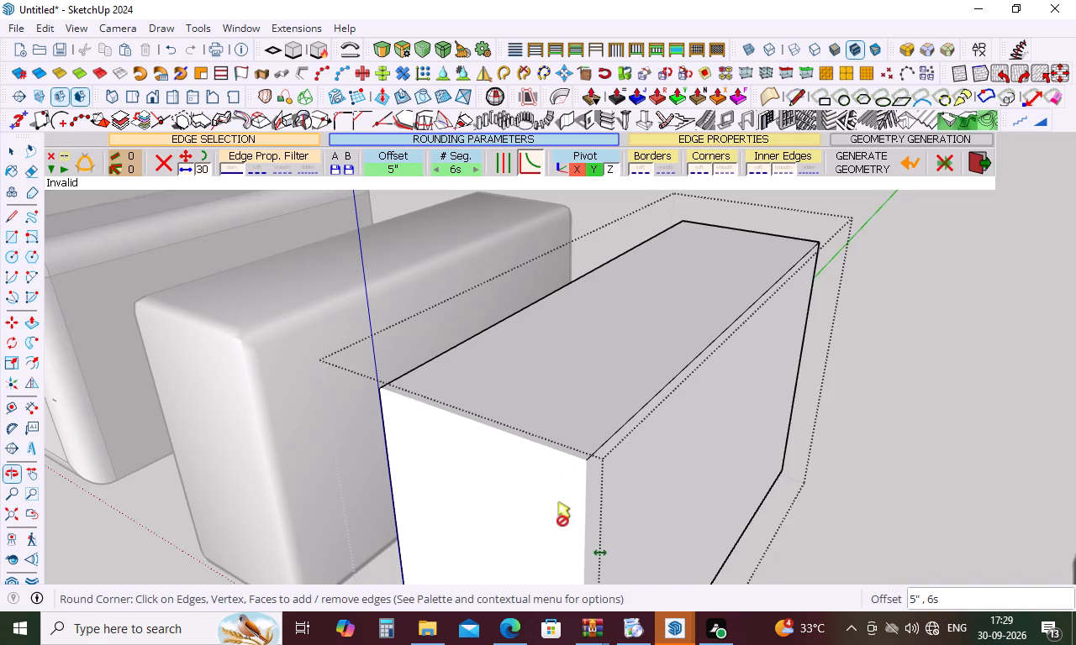
{"action": "scroll", "coordinate": [555, 480], "scroll_direction": "up", "scroll_amount": 10}
{"action": "middle_click_drag", "start_coordinate": [610, 446], "coordinate": [752, 288]}
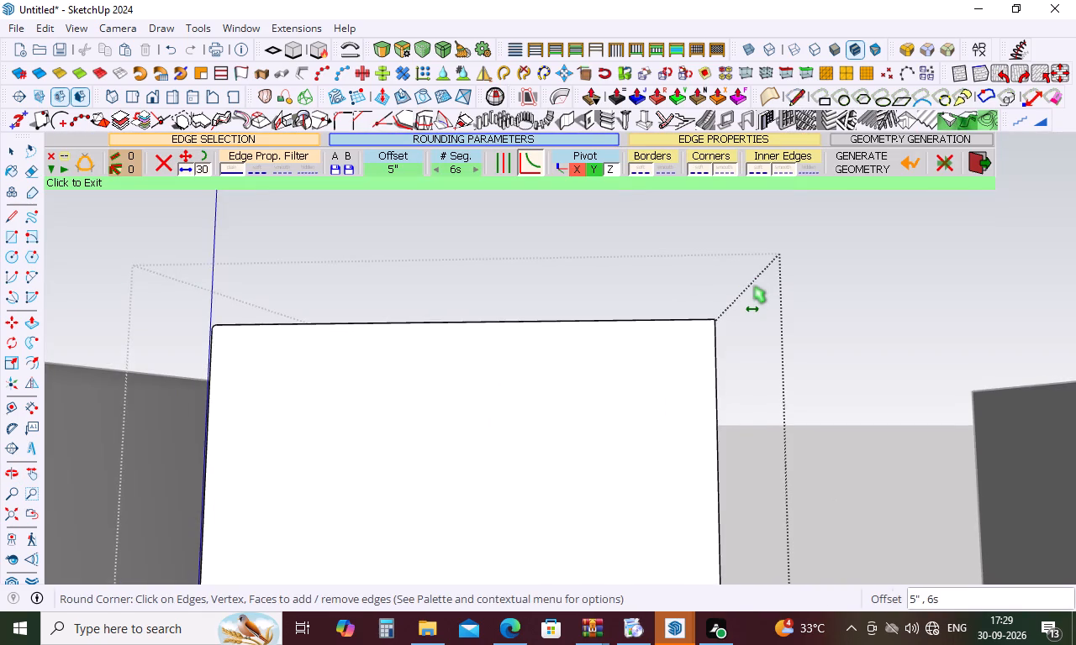
{"action": "scroll", "coordinate": [752, 284], "scroll_direction": "down", "scroll_amount": 15}
{"action": "middle_click_drag", "start_coordinate": [746, 331], "coordinate": [733, 466]}
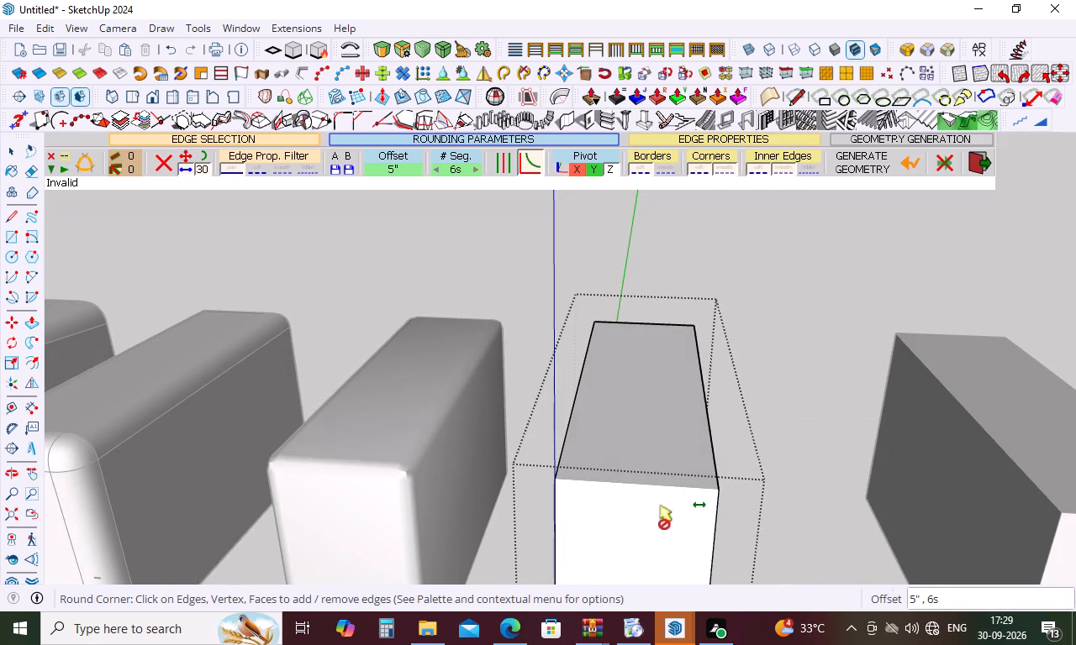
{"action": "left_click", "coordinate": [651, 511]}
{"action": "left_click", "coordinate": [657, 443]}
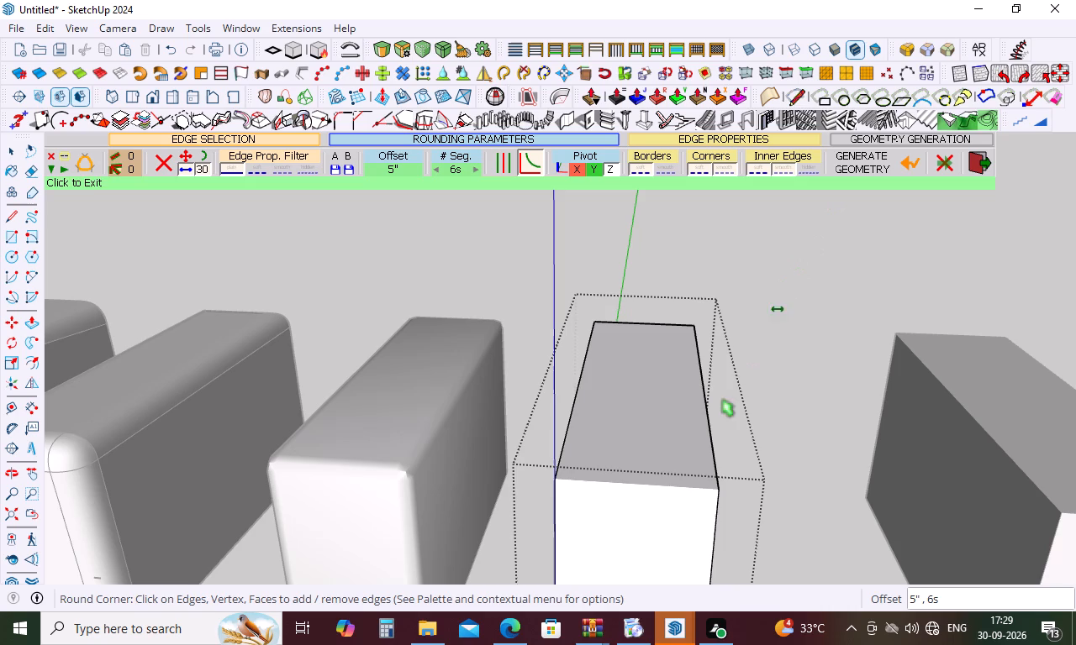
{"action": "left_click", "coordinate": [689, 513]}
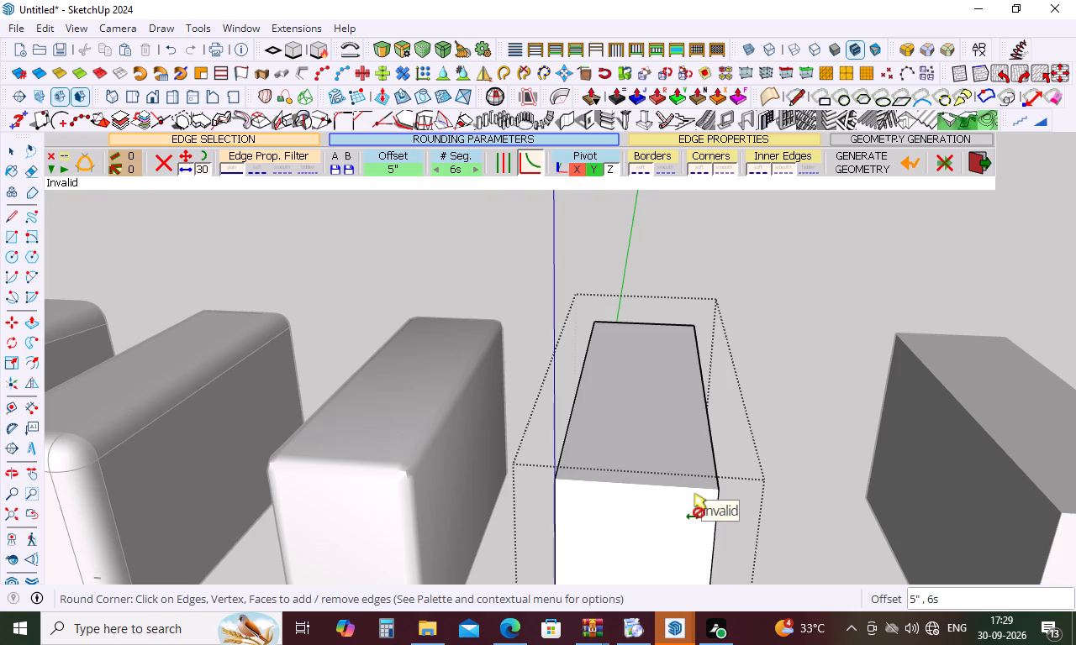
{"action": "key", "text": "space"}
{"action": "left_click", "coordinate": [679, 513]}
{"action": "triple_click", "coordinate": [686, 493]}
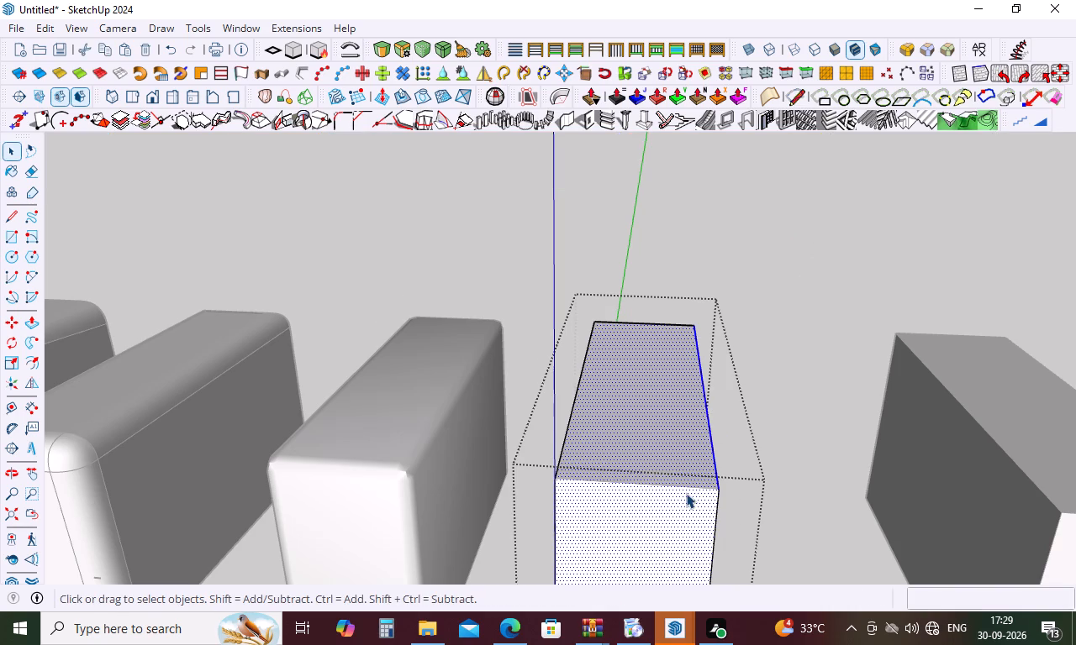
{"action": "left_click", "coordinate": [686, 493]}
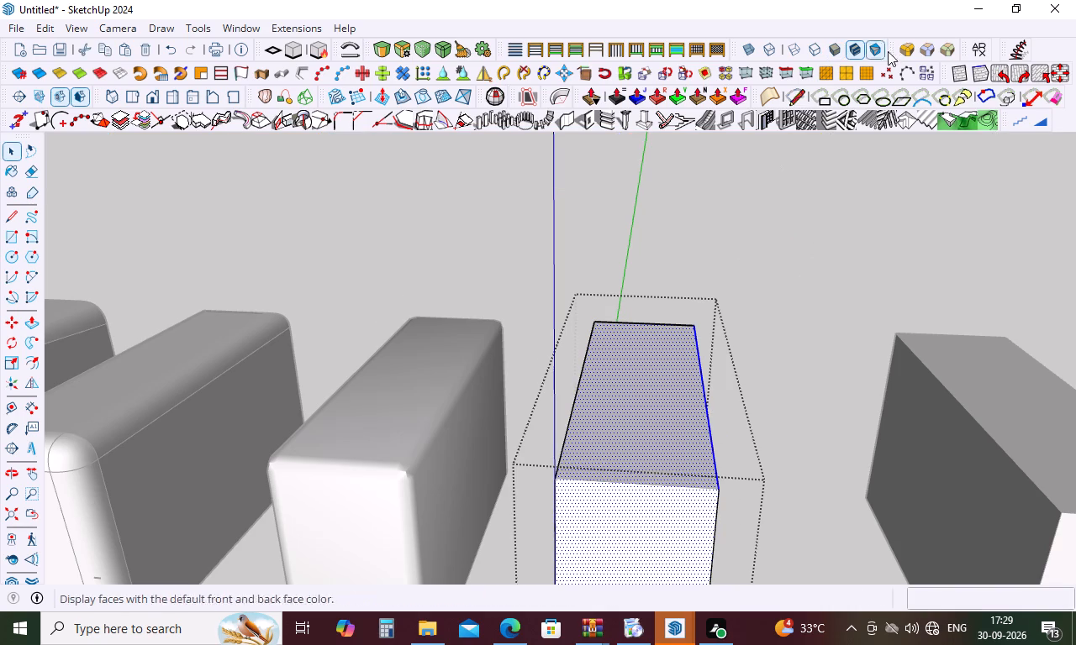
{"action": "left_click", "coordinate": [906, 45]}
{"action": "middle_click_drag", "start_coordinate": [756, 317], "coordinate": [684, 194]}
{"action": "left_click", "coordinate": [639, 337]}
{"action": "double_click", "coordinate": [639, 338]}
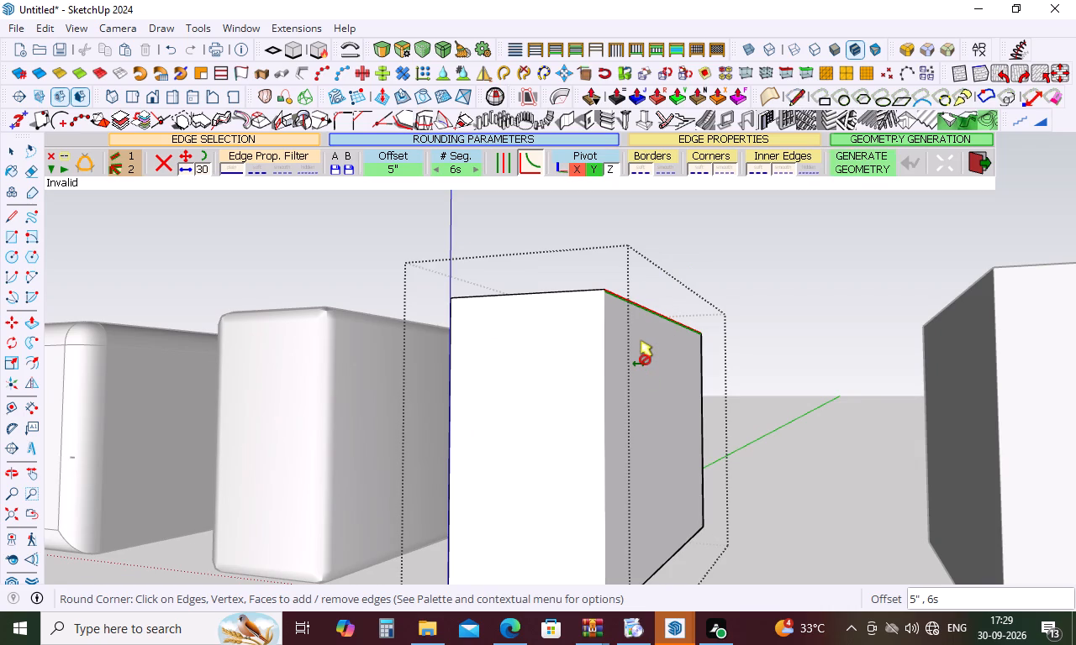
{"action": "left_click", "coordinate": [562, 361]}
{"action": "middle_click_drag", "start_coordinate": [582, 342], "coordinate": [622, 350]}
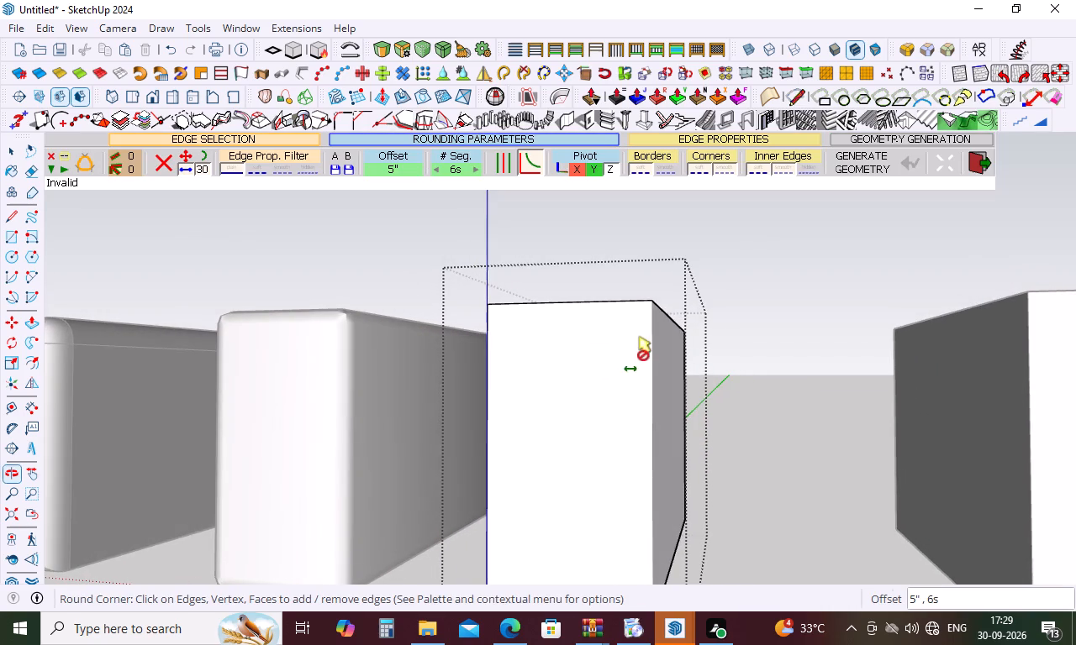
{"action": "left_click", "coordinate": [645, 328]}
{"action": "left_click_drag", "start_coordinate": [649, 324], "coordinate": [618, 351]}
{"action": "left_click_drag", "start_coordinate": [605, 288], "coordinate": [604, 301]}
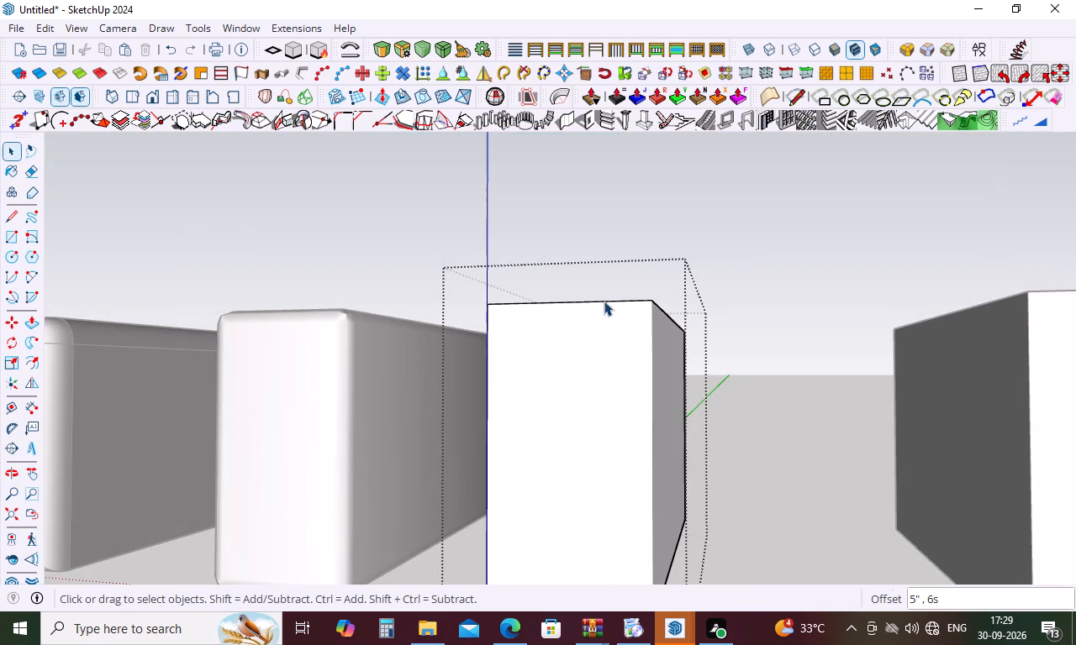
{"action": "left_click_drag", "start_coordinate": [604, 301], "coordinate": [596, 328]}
Round the fourth box's remaining sharp long top edge with Round Corner, trying a 1' offset before generating it at 2' with 6 segments.
{"action": "double_click", "coordinate": [610, 372]}
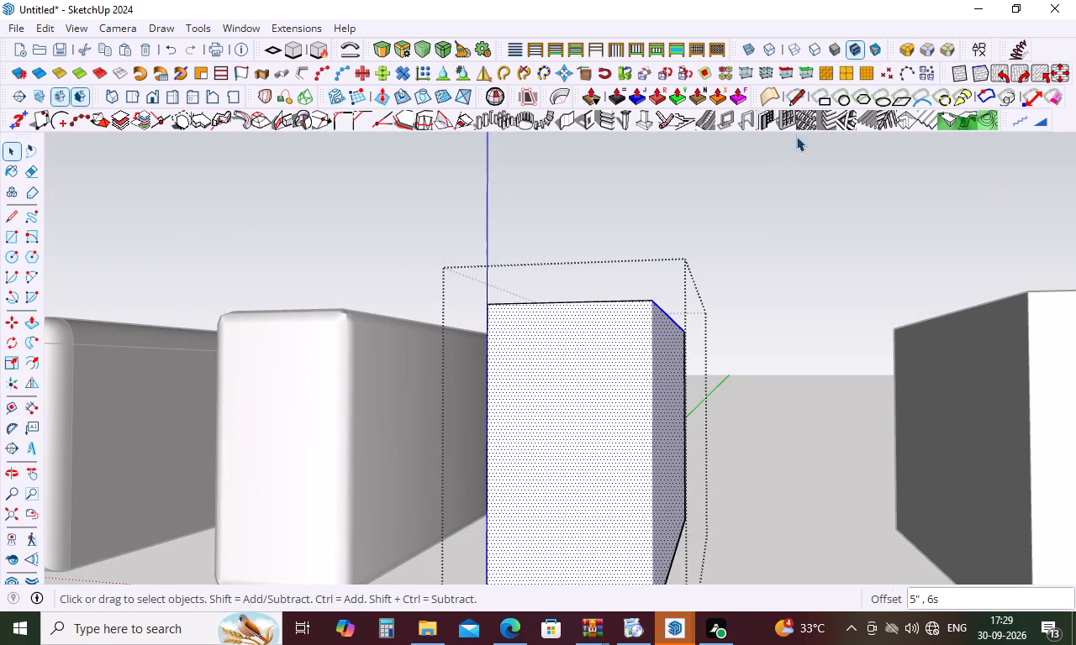
{"action": "left_click", "coordinate": [910, 47]}
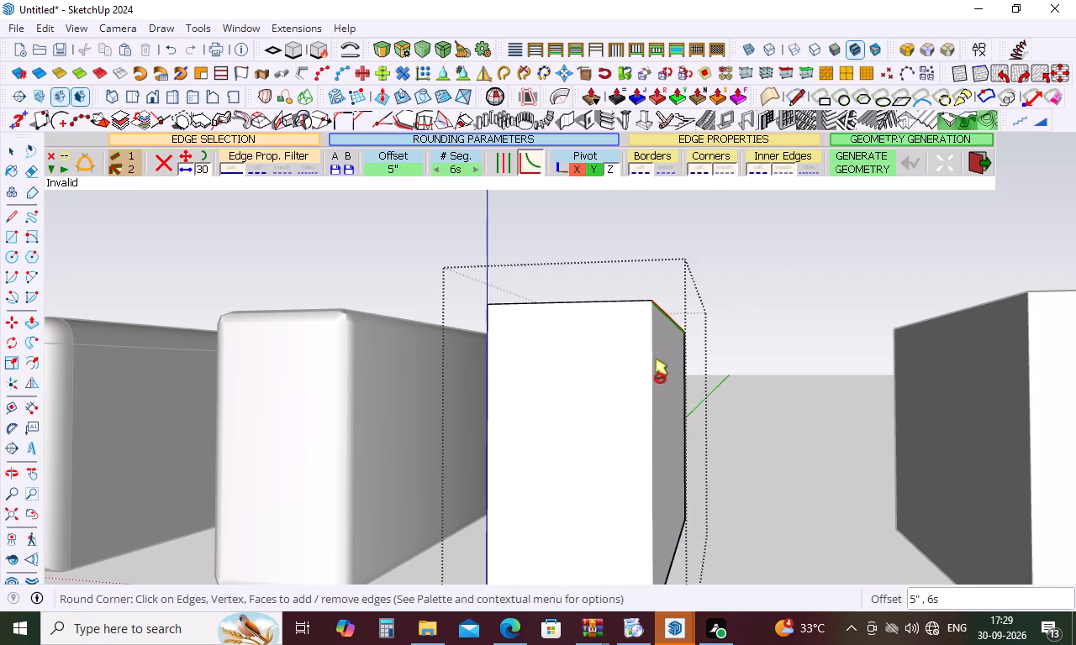
{"action": "left_click", "coordinate": [629, 379]}
{"action": "middle_click_drag", "start_coordinate": [630, 314], "coordinate": [654, 475]}
{"action": "middle_click", "coordinate": [654, 482]}
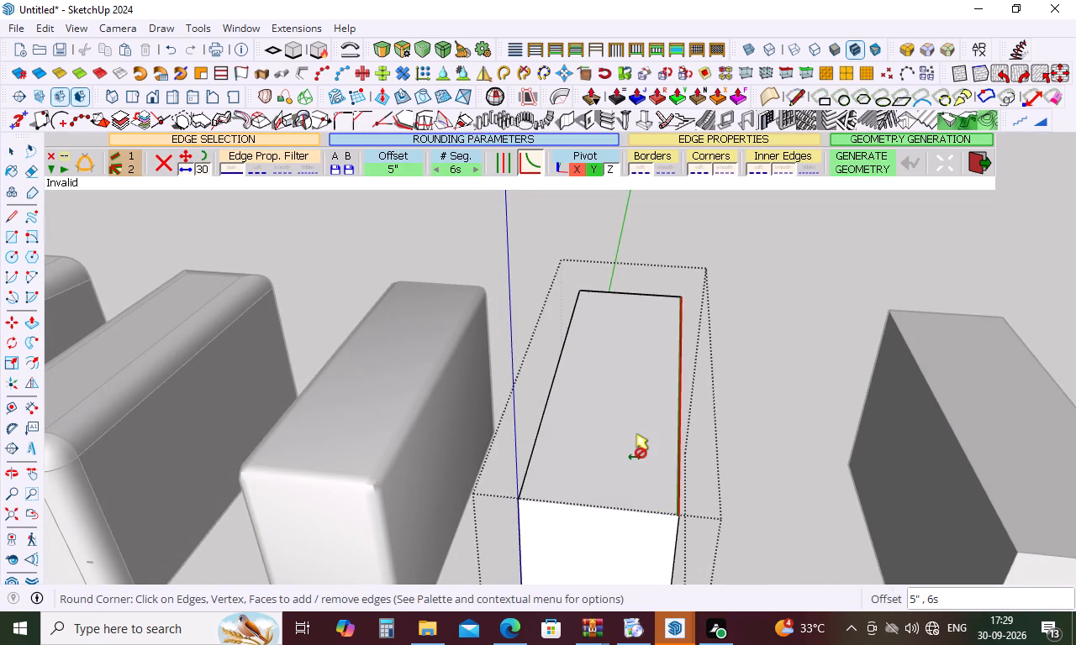
{"action": "key", "text": "1"}
{"action": "key", "text": "apostrophe"}
{"action": "key", "text": "Return"}
{"action": "scroll", "coordinate": [634, 431], "scroll_direction": "up", "scroll_amount": 5}
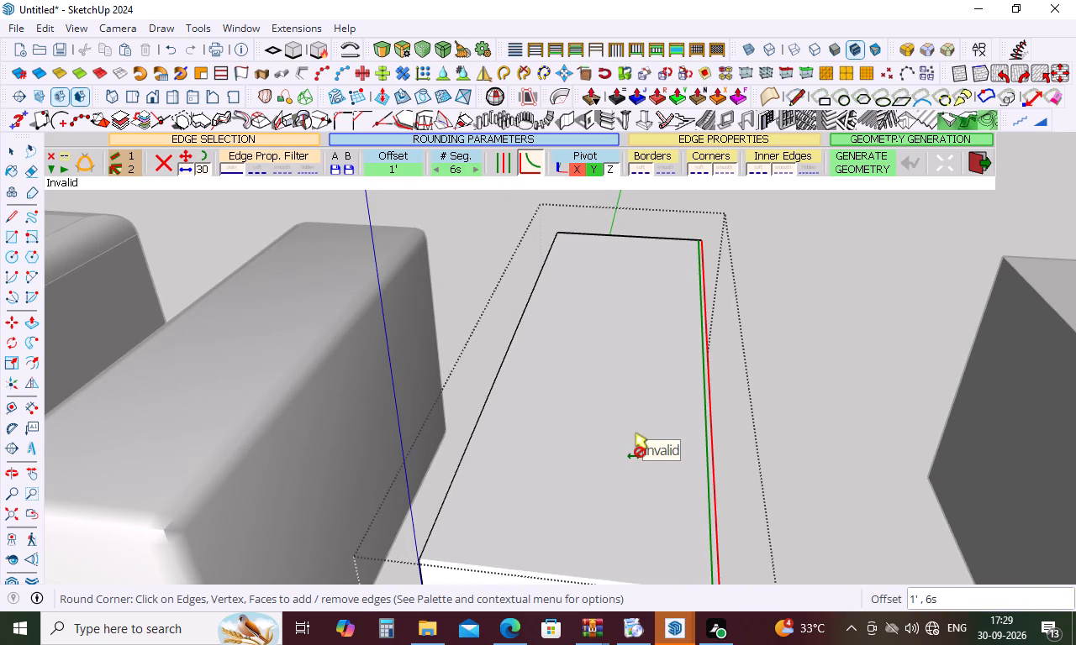
{"action": "type", "text": "2'"}
{"action": "key", "text": "Return"}
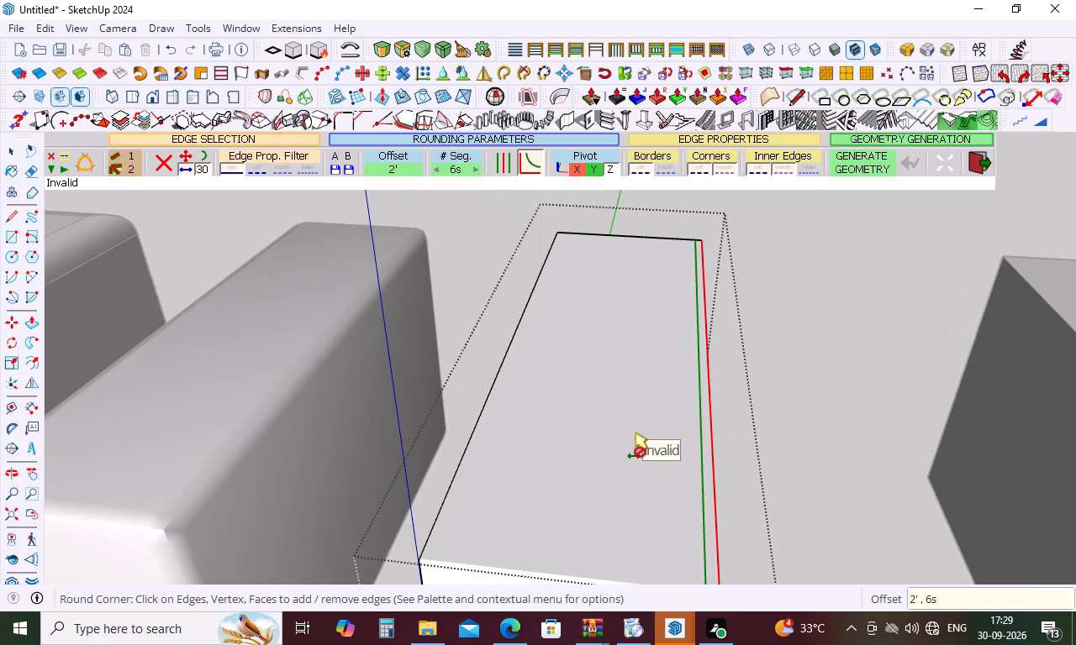
{"action": "left_click", "coordinate": [634, 431]}
{"action": "left_click", "coordinate": [862, 138]}
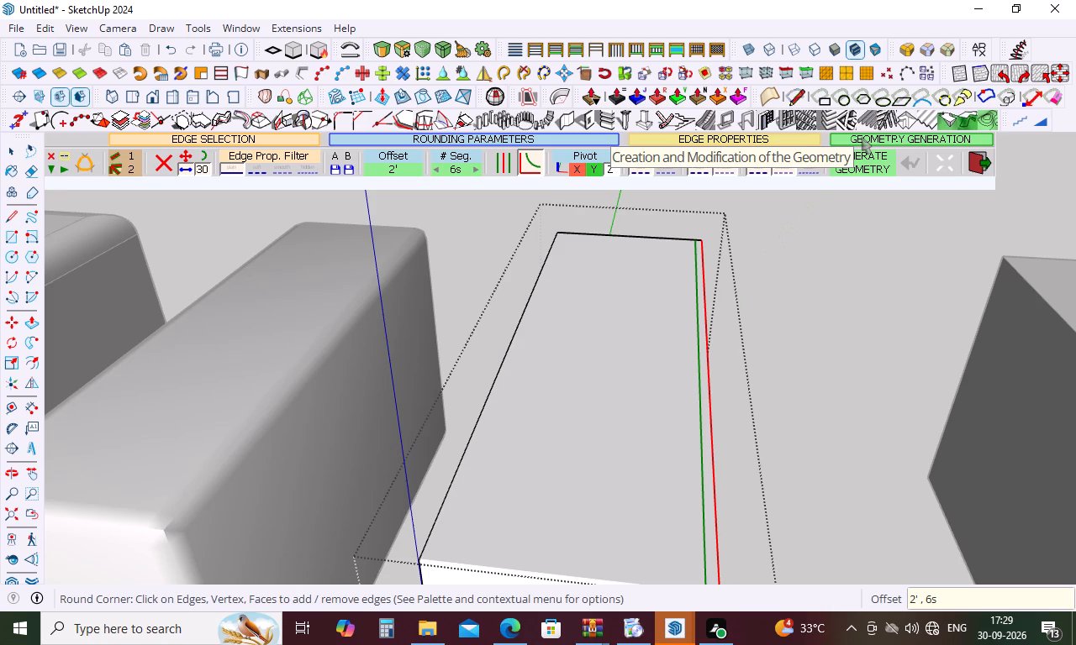
{"action": "left_click", "coordinate": [862, 138]}
{"action": "left_click", "coordinate": [855, 162]}
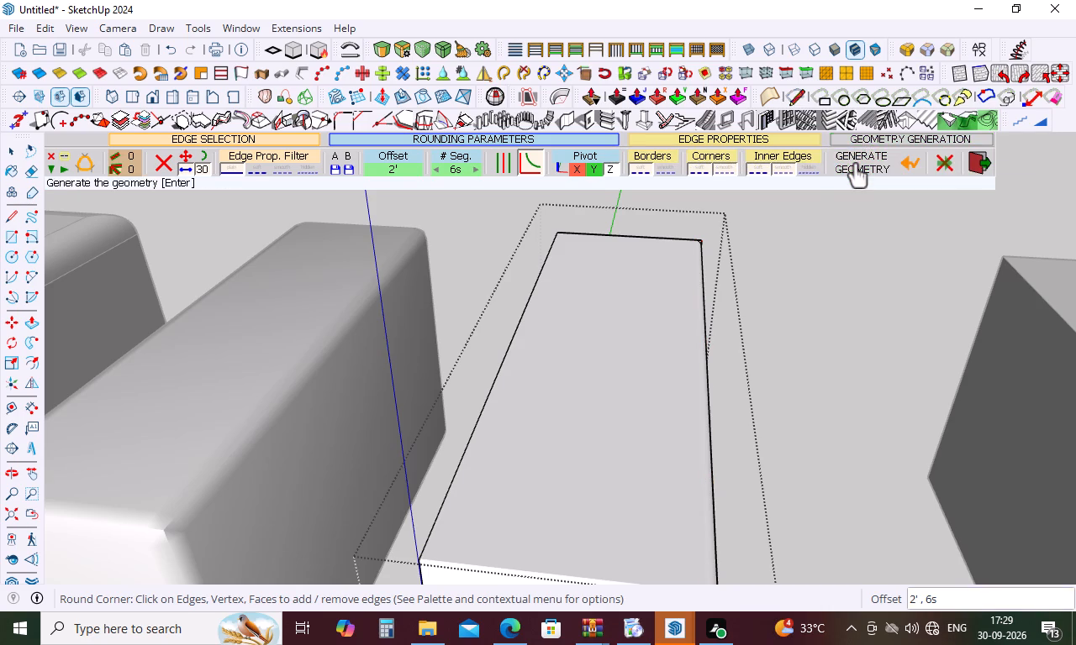
Examine the newly rounded top edge of the fourth box up close and from farther away.
{"action": "middle_click_drag", "start_coordinate": [831, 311], "coordinate": [783, 214]}
{"action": "middle_click", "coordinate": [769, 220]}
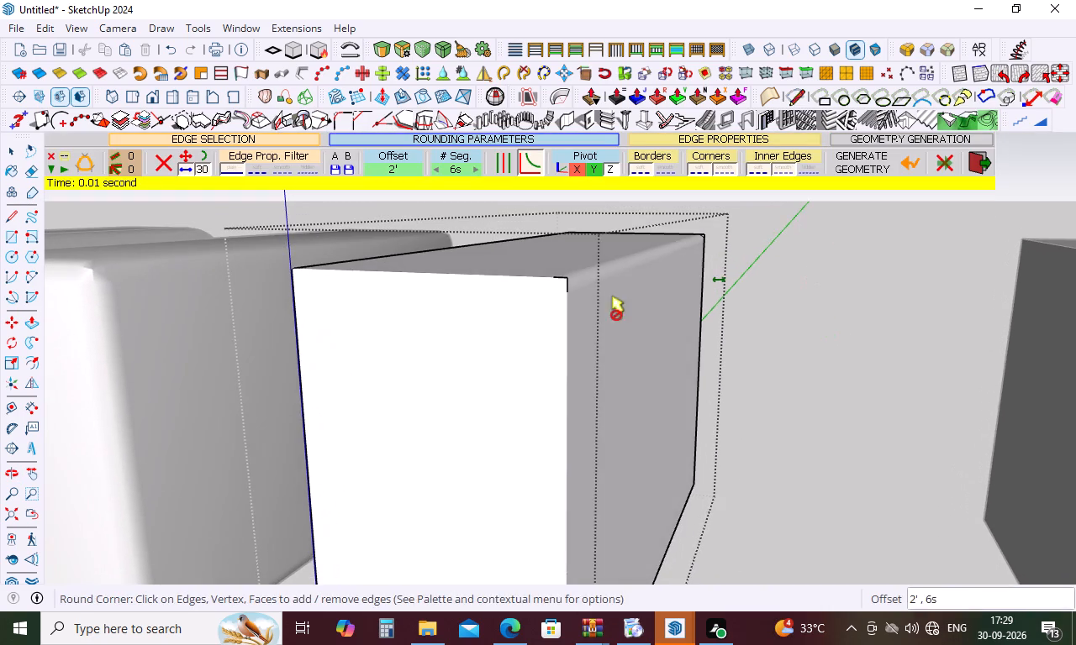
{"action": "scroll", "coordinate": [563, 269], "scroll_direction": "up", "scroll_amount": 19}
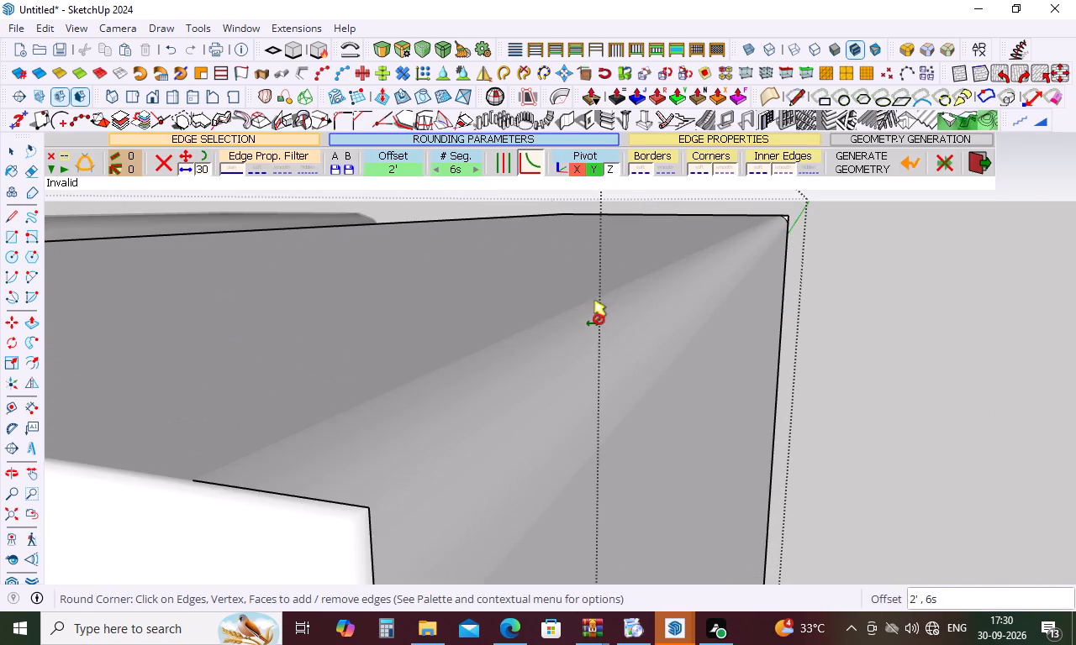
{"action": "scroll", "coordinate": [593, 298], "scroll_direction": "down", "scroll_amount": 16}
{"action": "scroll", "coordinate": [591, 299], "scroll_direction": "up", "scroll_amount": 1}
{"action": "scroll", "coordinate": [591, 299], "scroll_direction": "down", "scroll_amount": 5}
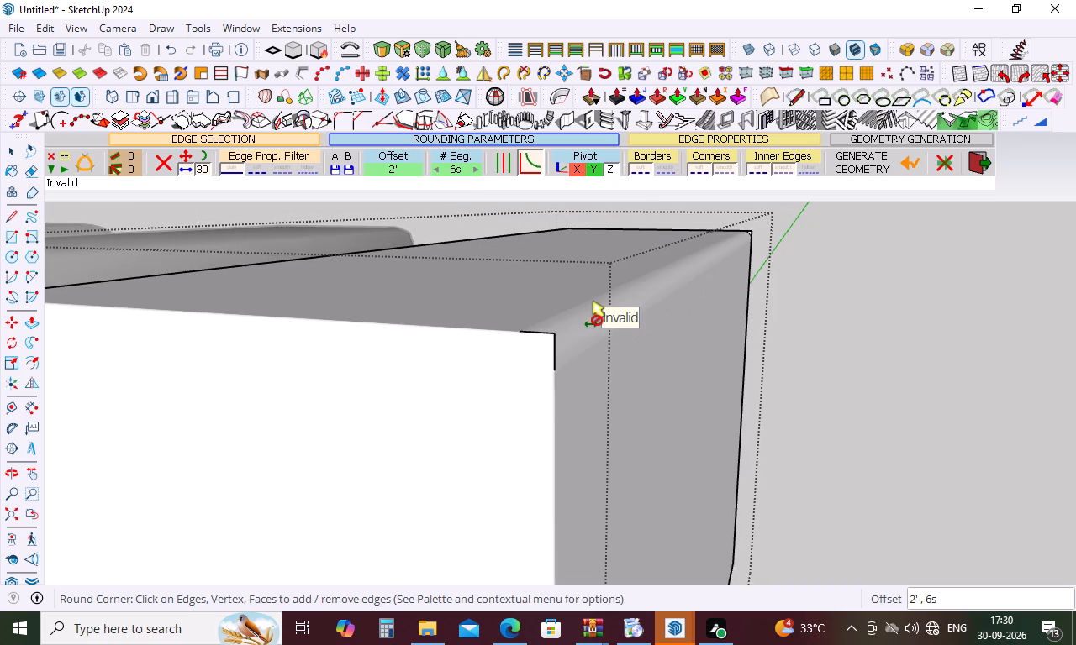
{"action": "scroll", "coordinate": [591, 299], "scroll_direction": "down", "scroll_amount": 20}
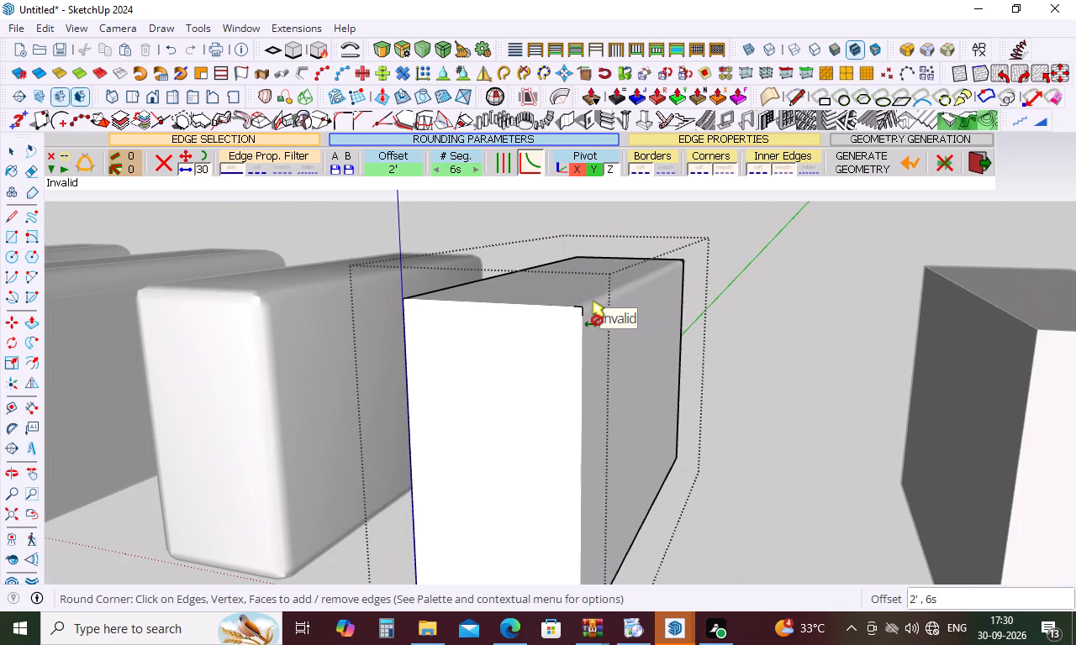
Apply Sharp Corner to the fourth box's remaining edges, generating the geometry with a 5" offset and 6 segments.
{"action": "left_click", "coordinate": [931, 50]}
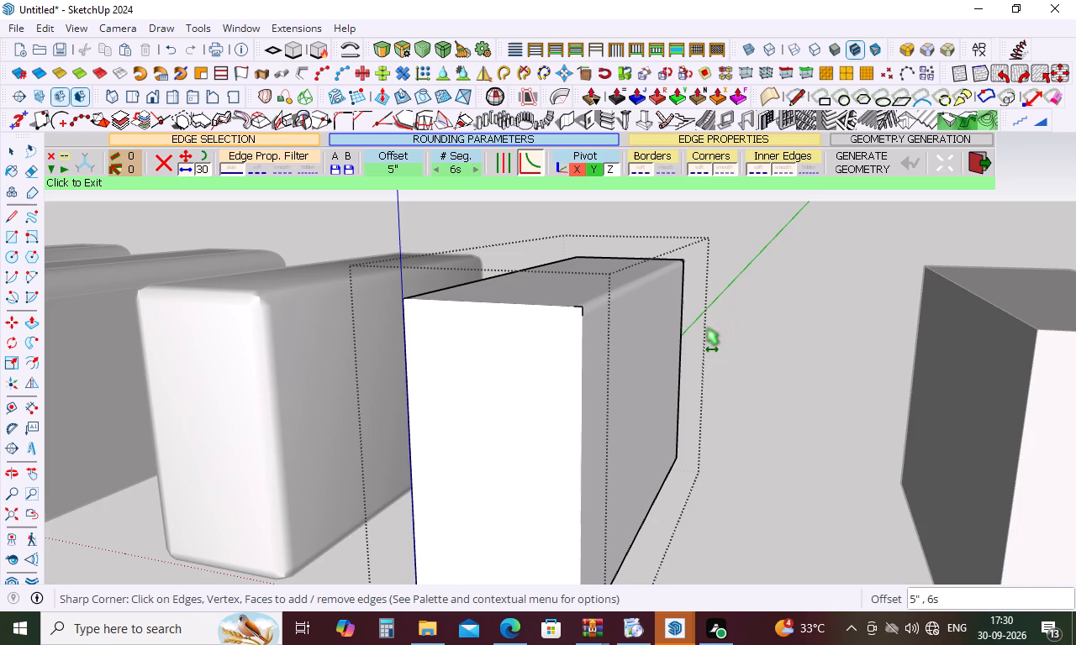
{"action": "left_click", "coordinate": [536, 305]}
{"action": "left_click", "coordinate": [543, 324]}
{"action": "left_click_drag", "start_coordinate": [614, 317], "coordinate": [564, 339]}
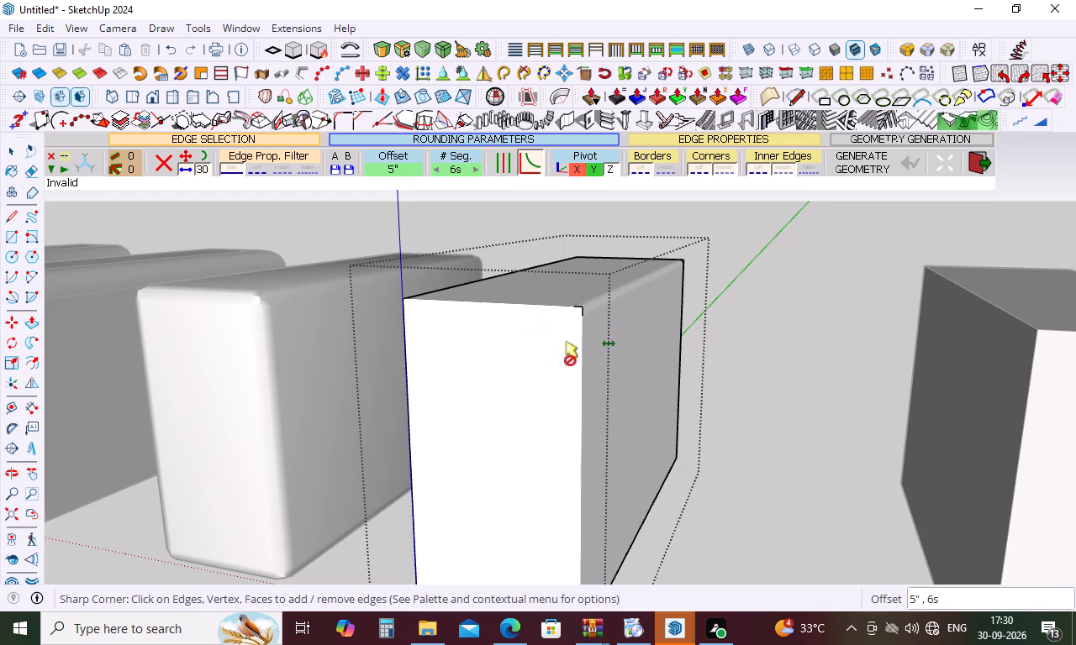
{"action": "left_click_drag", "start_coordinate": [564, 339], "coordinate": [555, 344]}
{"action": "left_click", "coordinate": [575, 370]}
{"action": "left_click", "coordinate": [578, 371]}
{"action": "triple_click", "coordinate": [533, 301]}
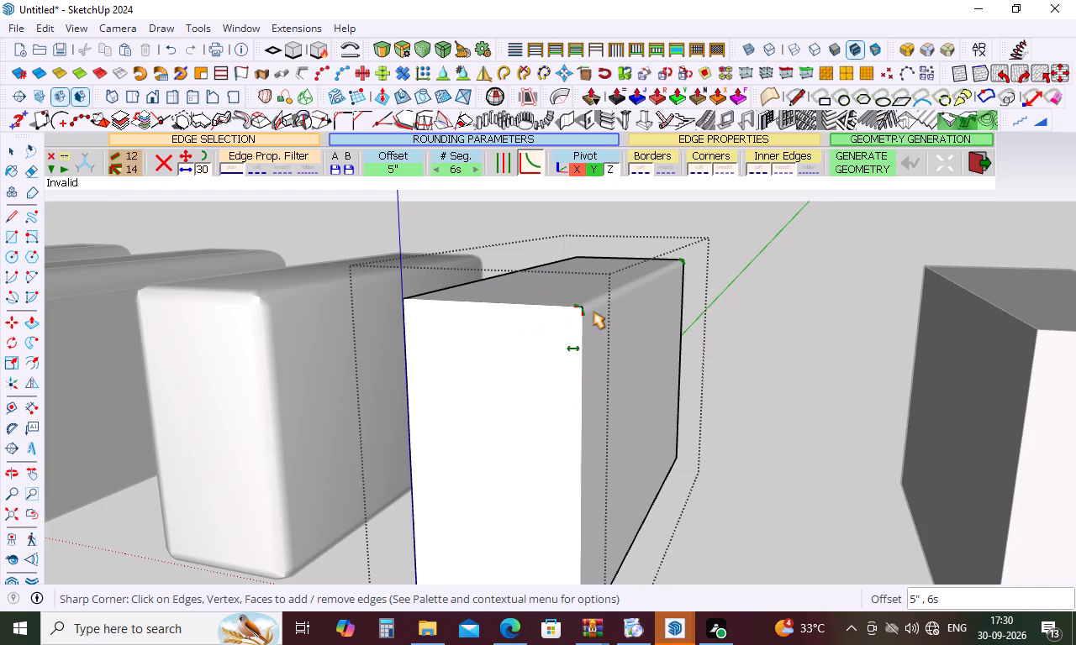
{"action": "left_click", "coordinate": [580, 305]}
{"action": "middle_click_drag", "start_coordinate": [649, 285], "coordinate": [694, 362]}
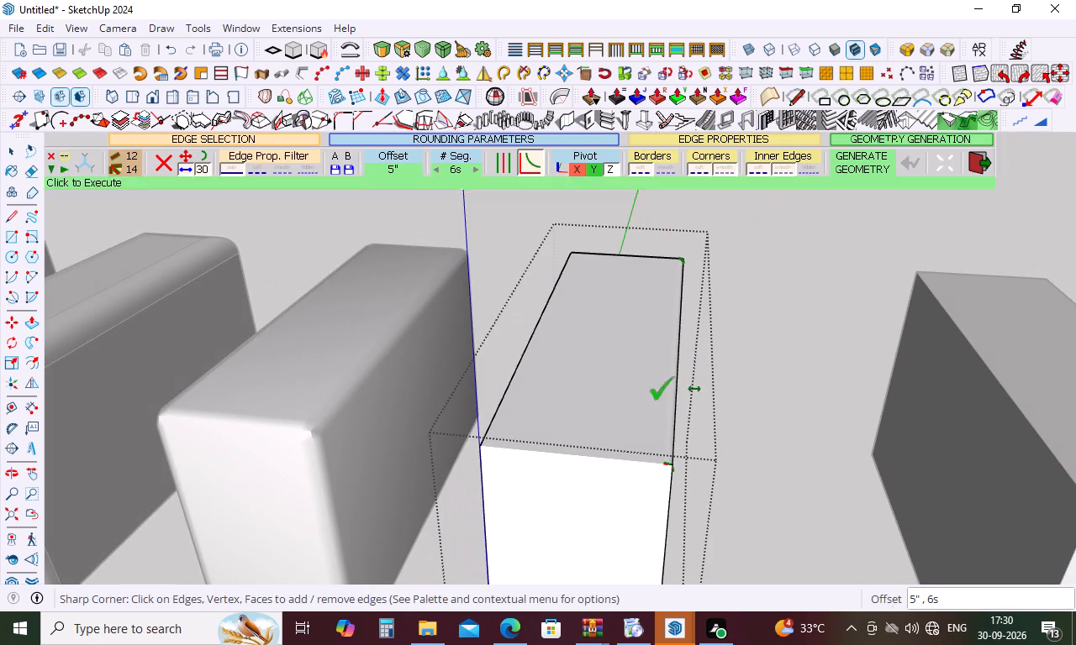
{"action": "left_click", "coordinate": [569, 347]}
{"action": "left_click", "coordinate": [534, 316]}
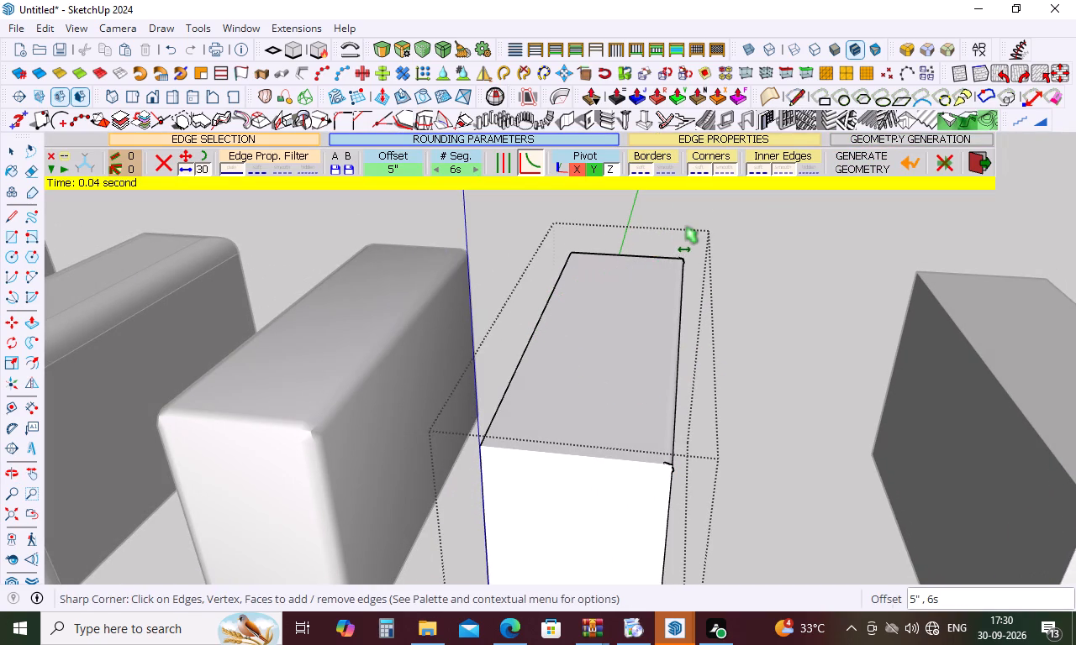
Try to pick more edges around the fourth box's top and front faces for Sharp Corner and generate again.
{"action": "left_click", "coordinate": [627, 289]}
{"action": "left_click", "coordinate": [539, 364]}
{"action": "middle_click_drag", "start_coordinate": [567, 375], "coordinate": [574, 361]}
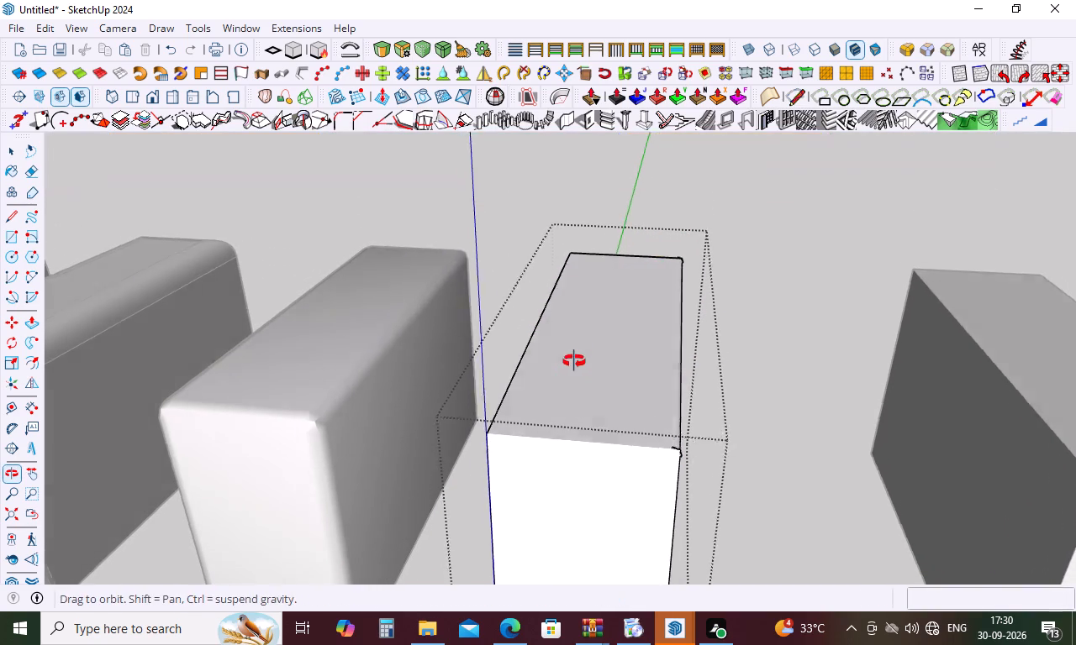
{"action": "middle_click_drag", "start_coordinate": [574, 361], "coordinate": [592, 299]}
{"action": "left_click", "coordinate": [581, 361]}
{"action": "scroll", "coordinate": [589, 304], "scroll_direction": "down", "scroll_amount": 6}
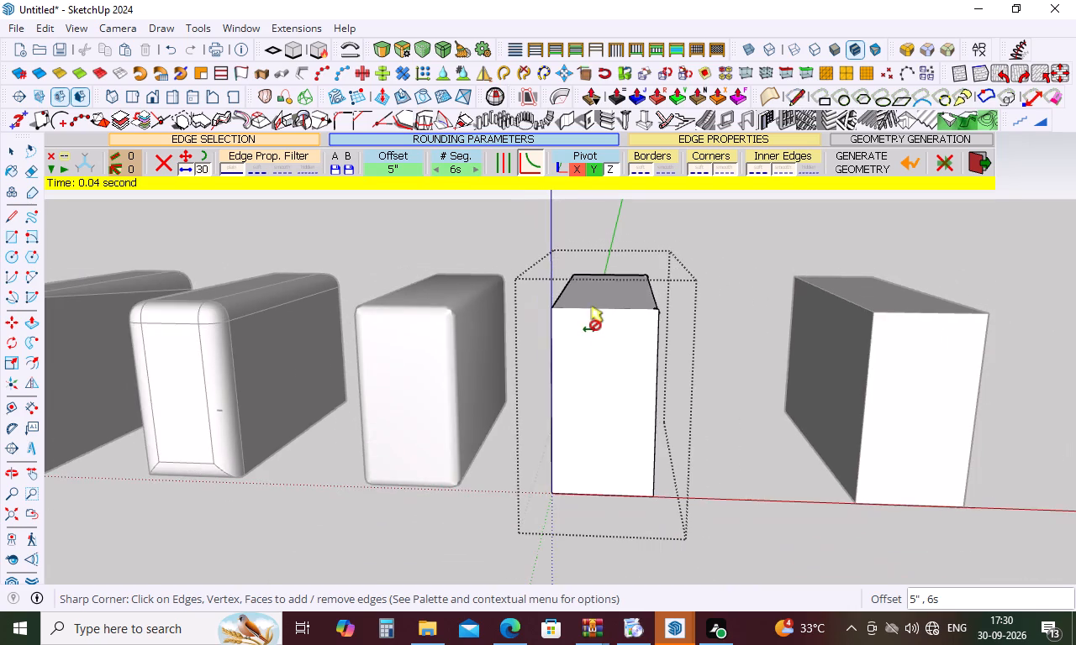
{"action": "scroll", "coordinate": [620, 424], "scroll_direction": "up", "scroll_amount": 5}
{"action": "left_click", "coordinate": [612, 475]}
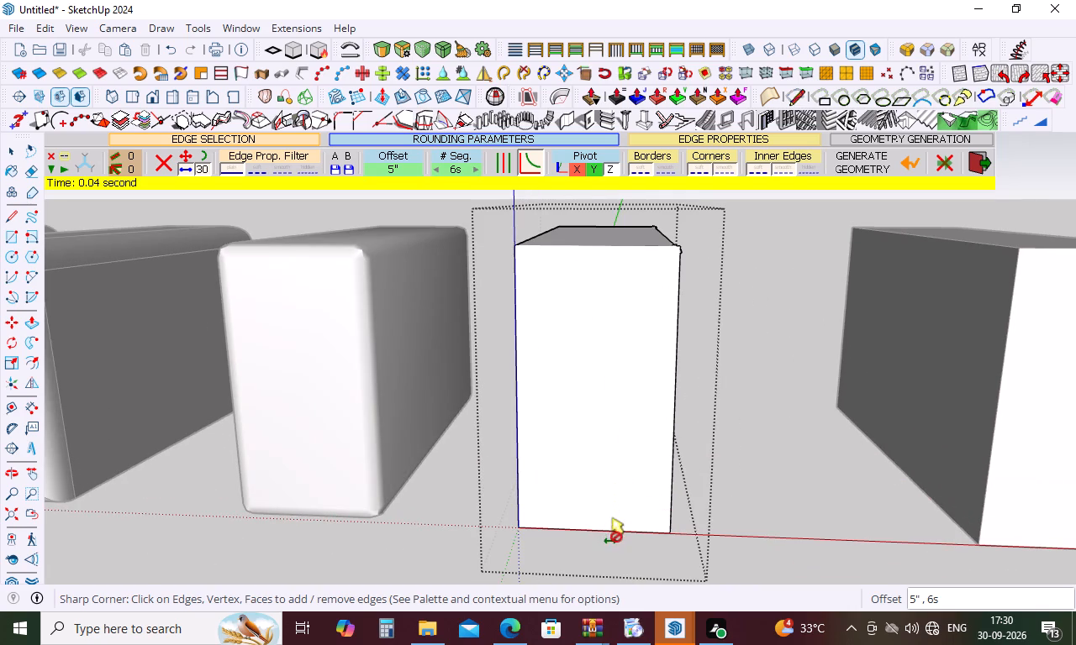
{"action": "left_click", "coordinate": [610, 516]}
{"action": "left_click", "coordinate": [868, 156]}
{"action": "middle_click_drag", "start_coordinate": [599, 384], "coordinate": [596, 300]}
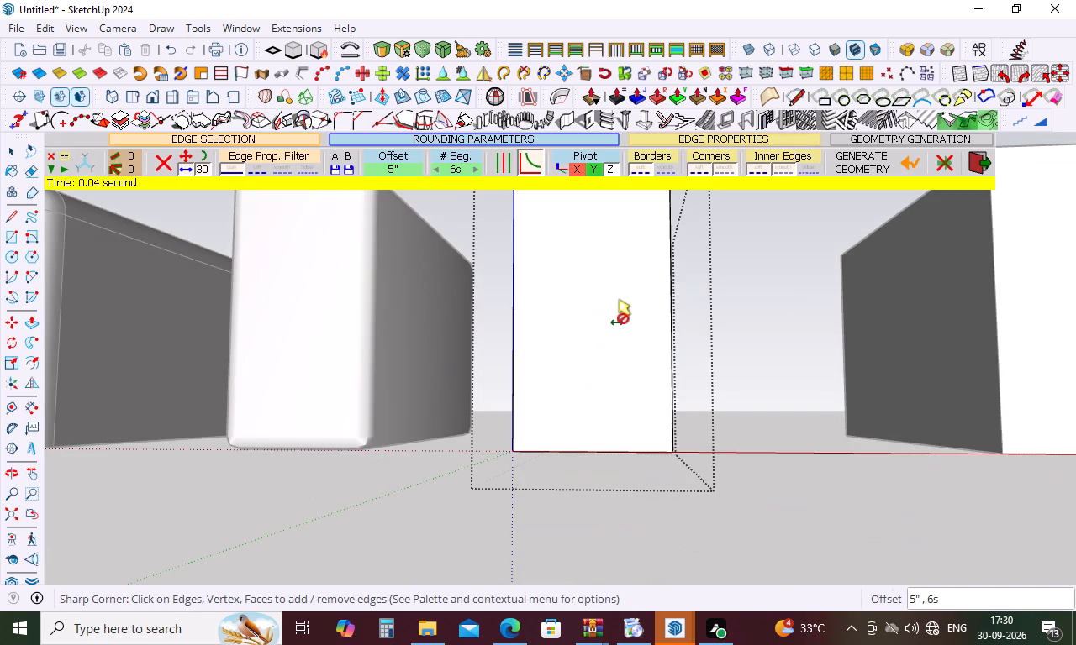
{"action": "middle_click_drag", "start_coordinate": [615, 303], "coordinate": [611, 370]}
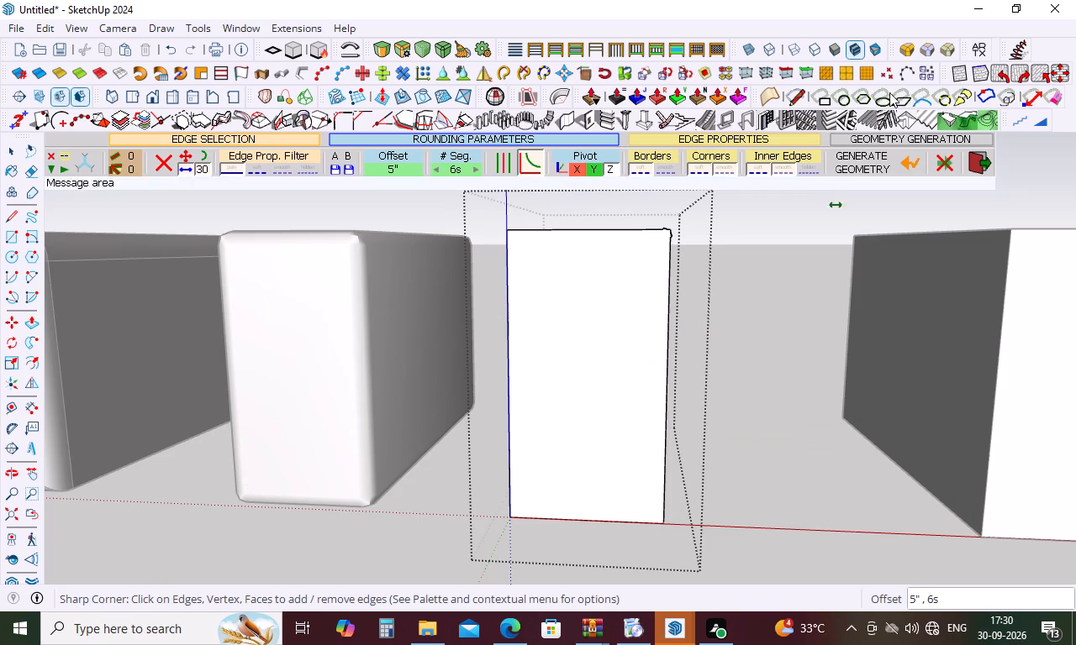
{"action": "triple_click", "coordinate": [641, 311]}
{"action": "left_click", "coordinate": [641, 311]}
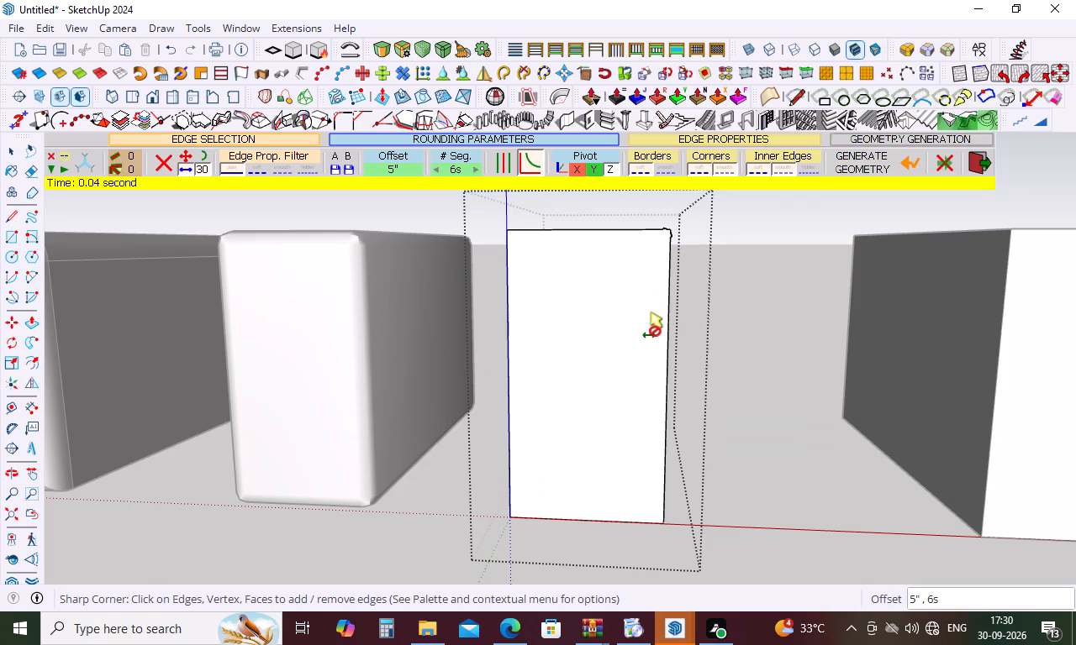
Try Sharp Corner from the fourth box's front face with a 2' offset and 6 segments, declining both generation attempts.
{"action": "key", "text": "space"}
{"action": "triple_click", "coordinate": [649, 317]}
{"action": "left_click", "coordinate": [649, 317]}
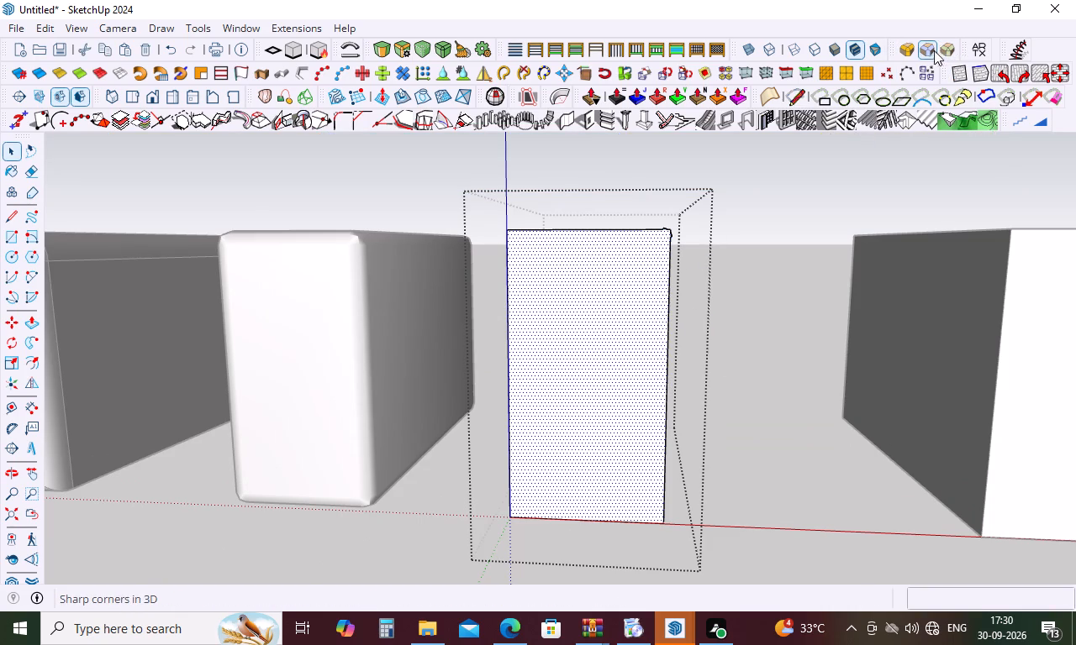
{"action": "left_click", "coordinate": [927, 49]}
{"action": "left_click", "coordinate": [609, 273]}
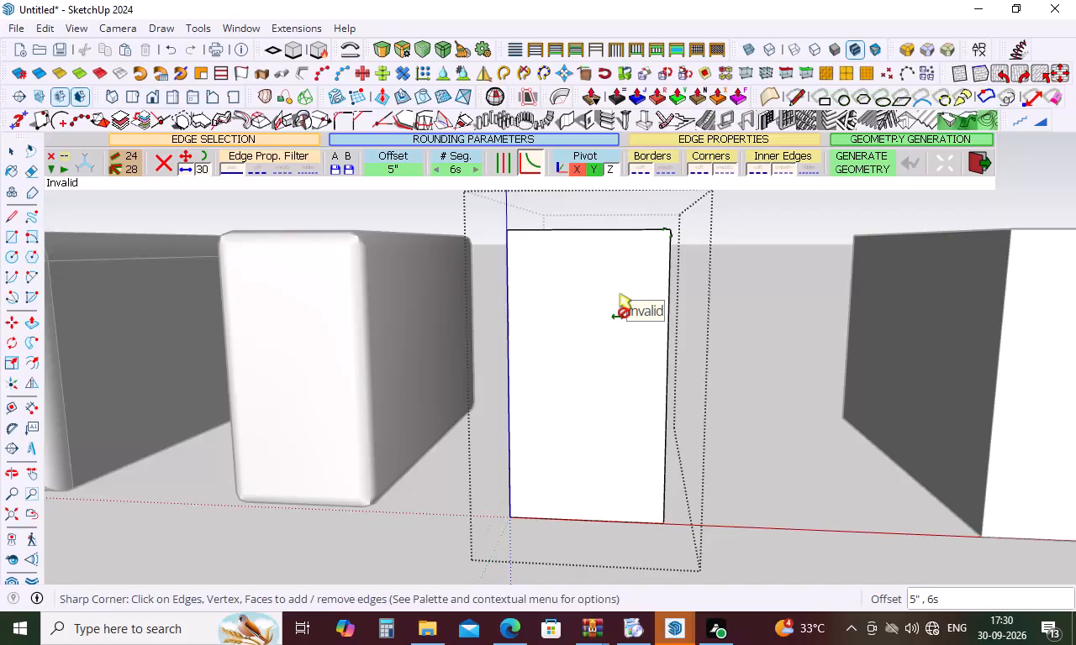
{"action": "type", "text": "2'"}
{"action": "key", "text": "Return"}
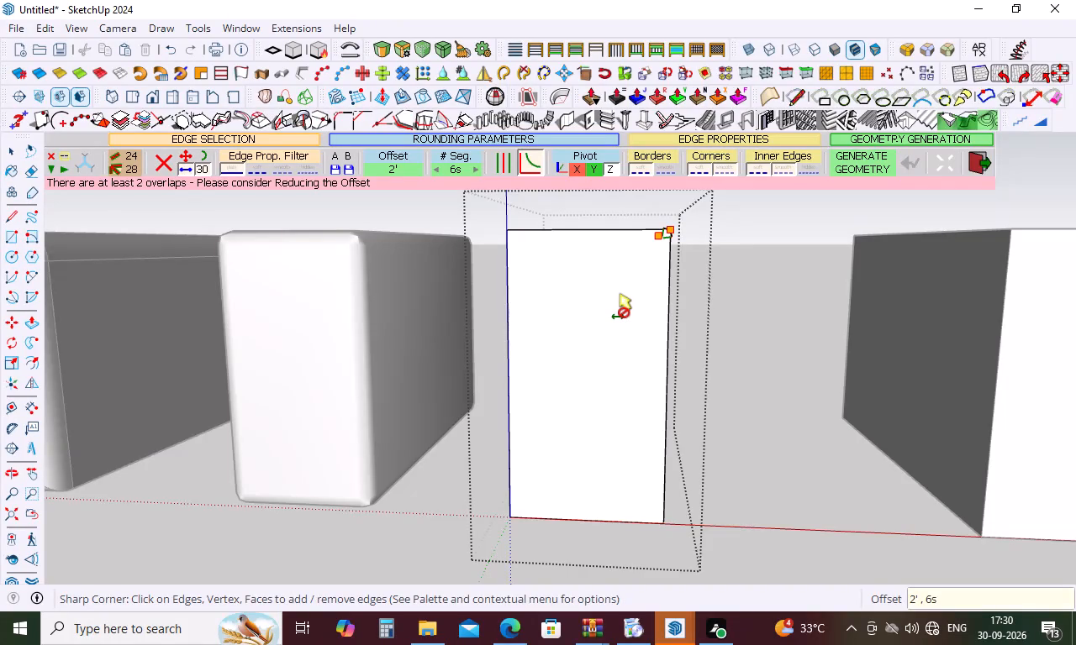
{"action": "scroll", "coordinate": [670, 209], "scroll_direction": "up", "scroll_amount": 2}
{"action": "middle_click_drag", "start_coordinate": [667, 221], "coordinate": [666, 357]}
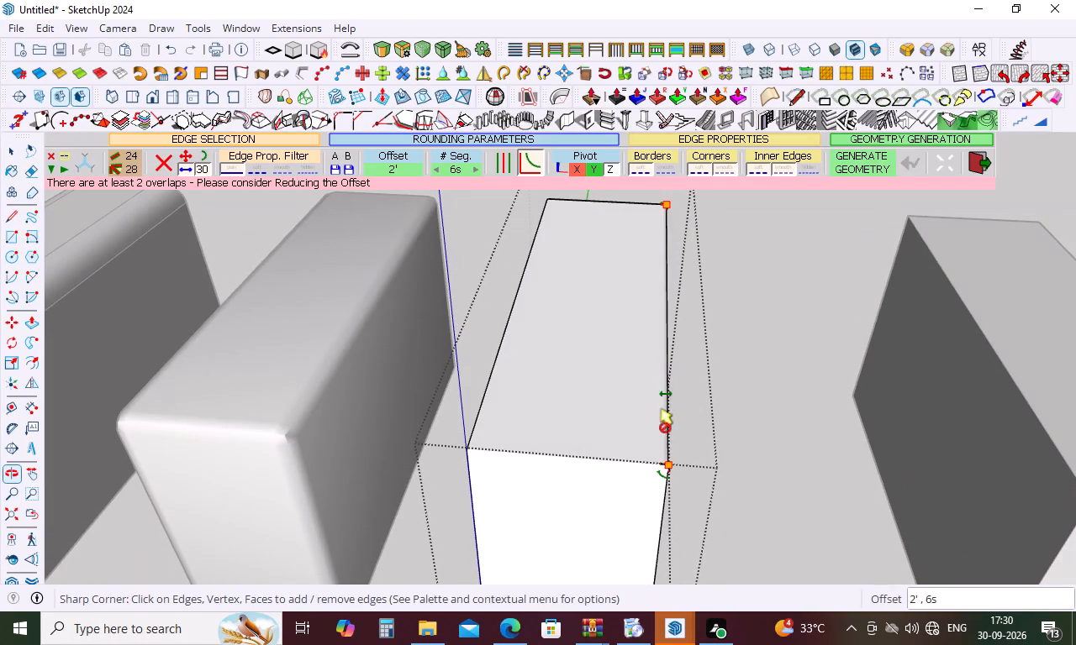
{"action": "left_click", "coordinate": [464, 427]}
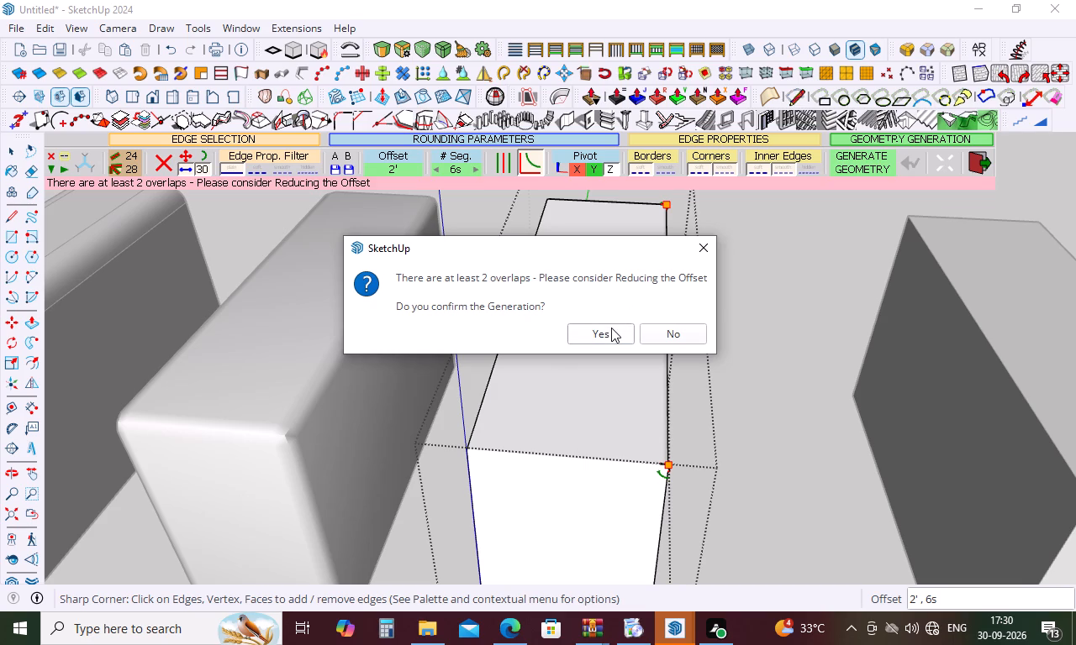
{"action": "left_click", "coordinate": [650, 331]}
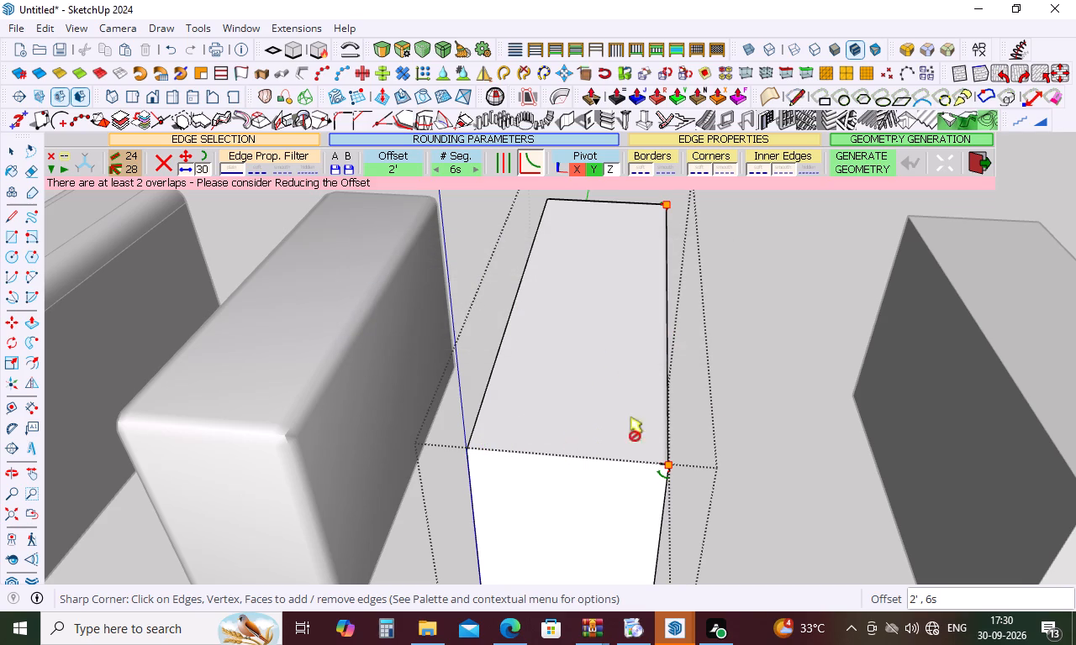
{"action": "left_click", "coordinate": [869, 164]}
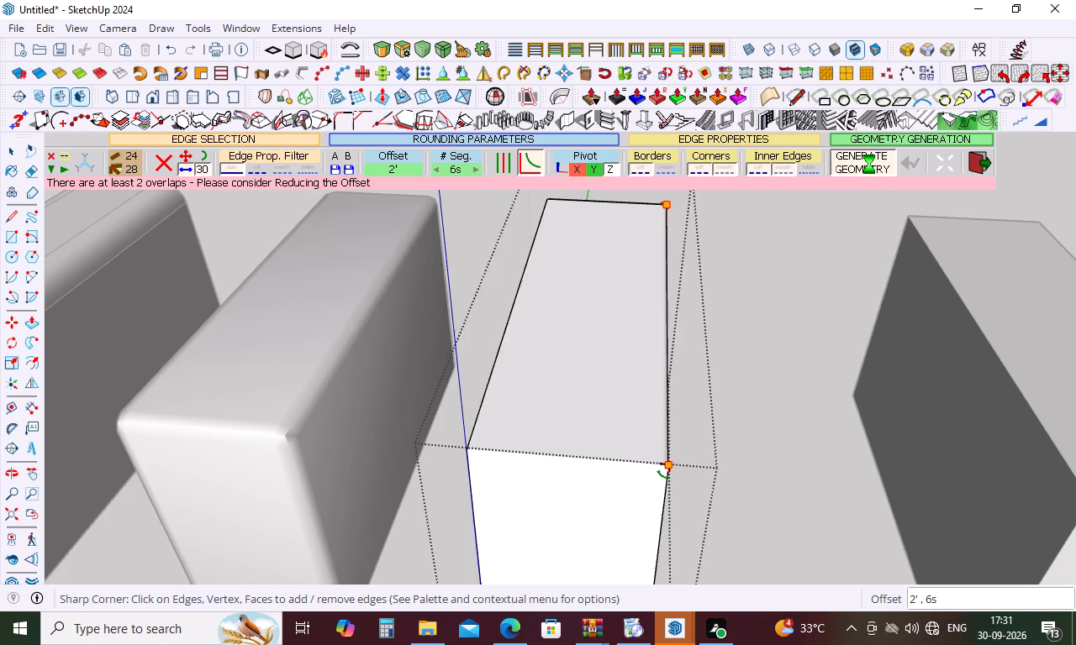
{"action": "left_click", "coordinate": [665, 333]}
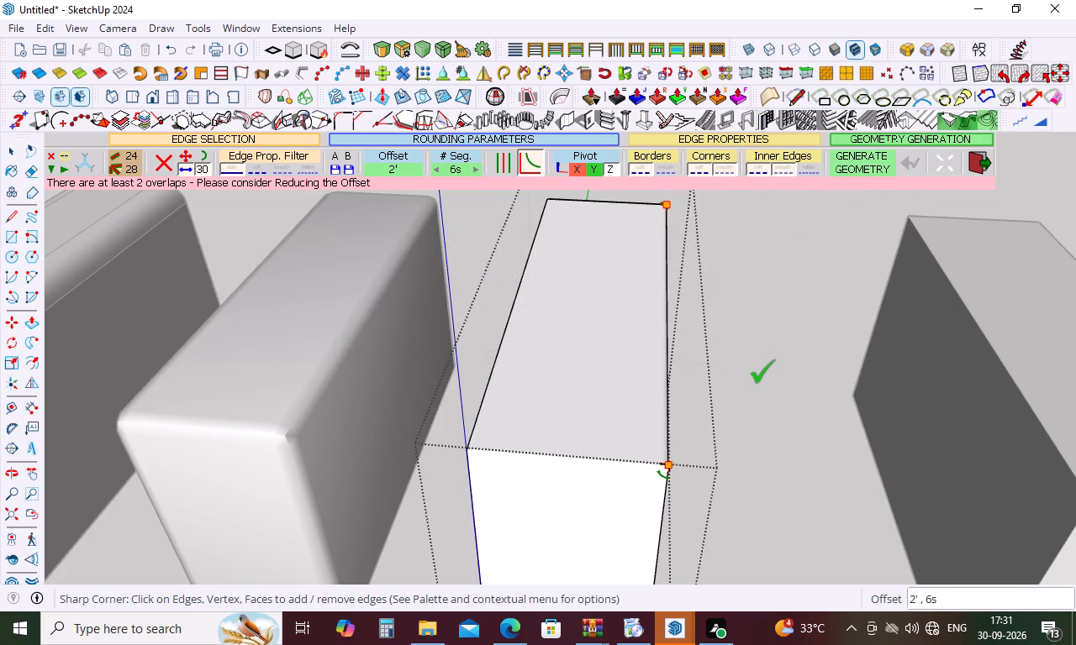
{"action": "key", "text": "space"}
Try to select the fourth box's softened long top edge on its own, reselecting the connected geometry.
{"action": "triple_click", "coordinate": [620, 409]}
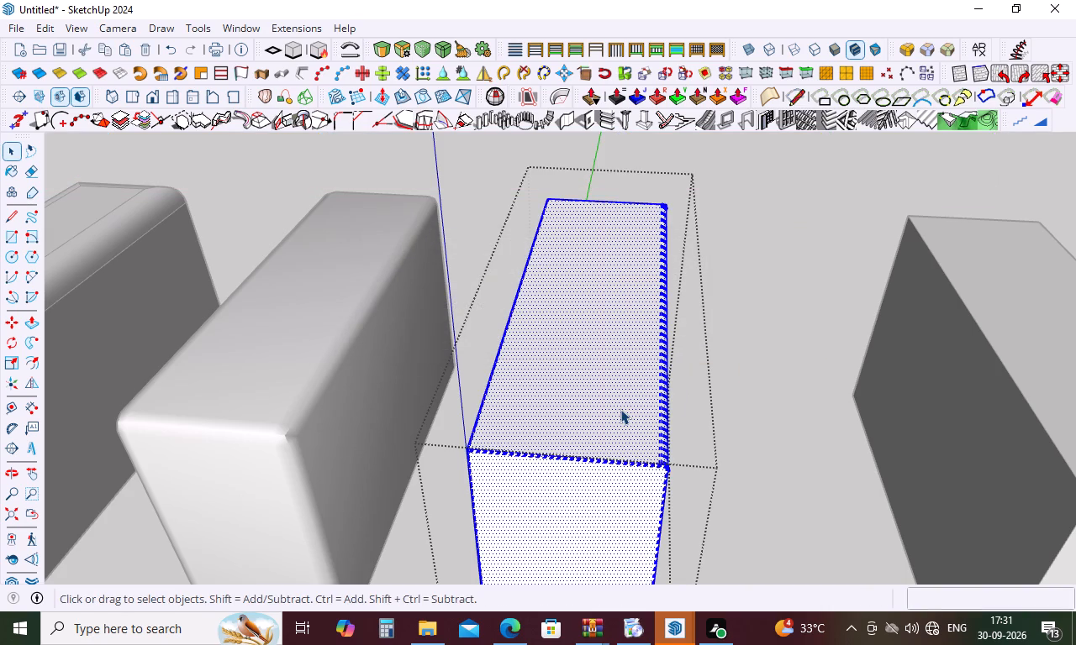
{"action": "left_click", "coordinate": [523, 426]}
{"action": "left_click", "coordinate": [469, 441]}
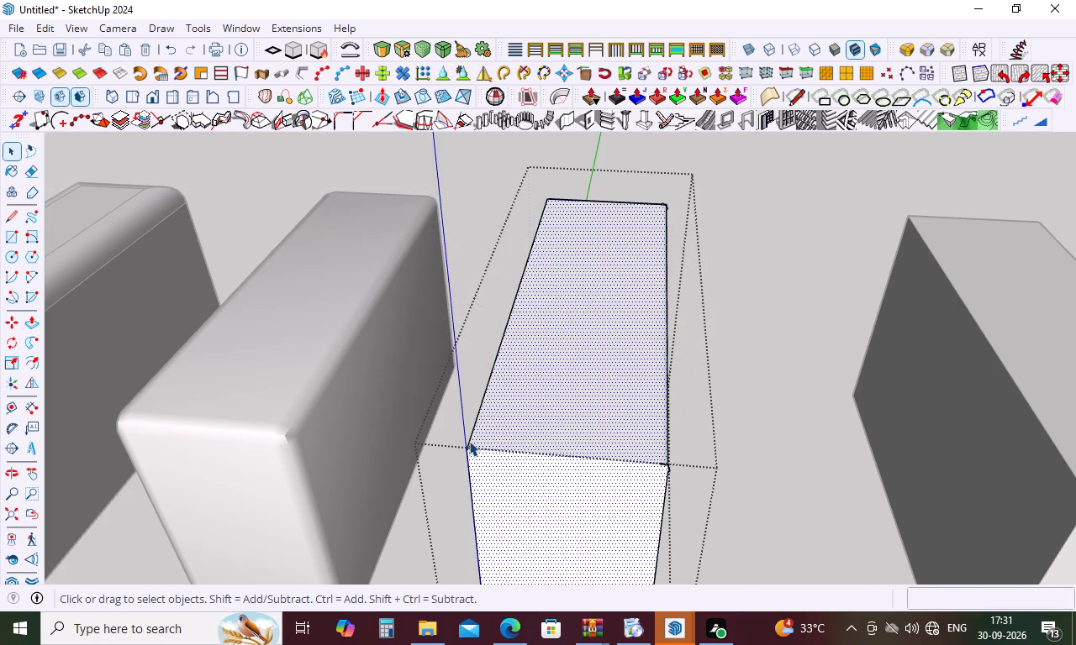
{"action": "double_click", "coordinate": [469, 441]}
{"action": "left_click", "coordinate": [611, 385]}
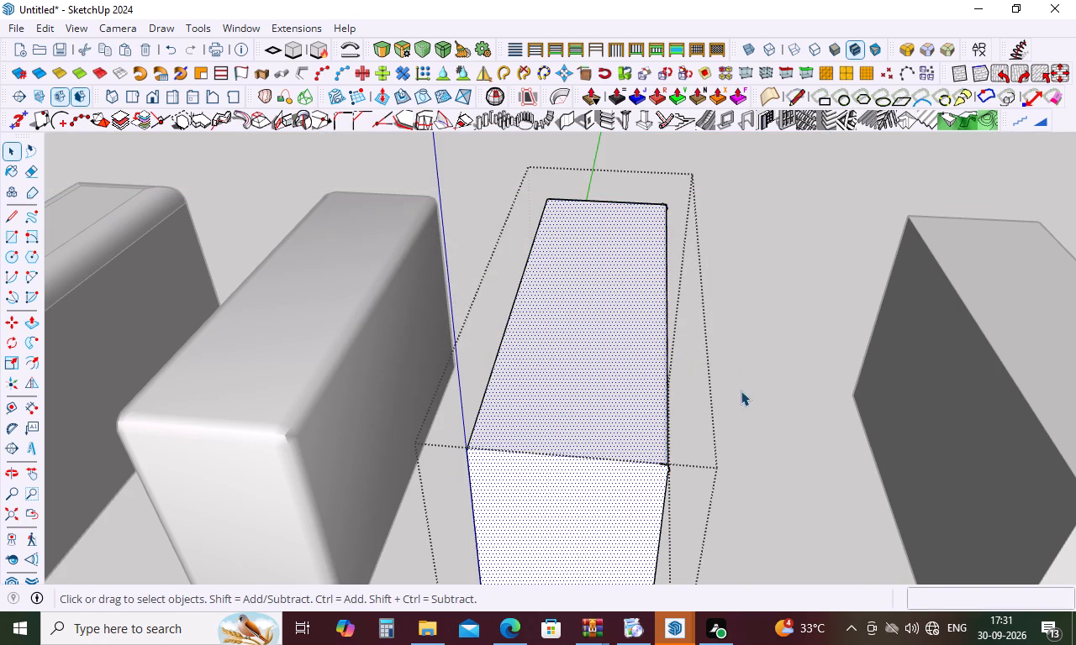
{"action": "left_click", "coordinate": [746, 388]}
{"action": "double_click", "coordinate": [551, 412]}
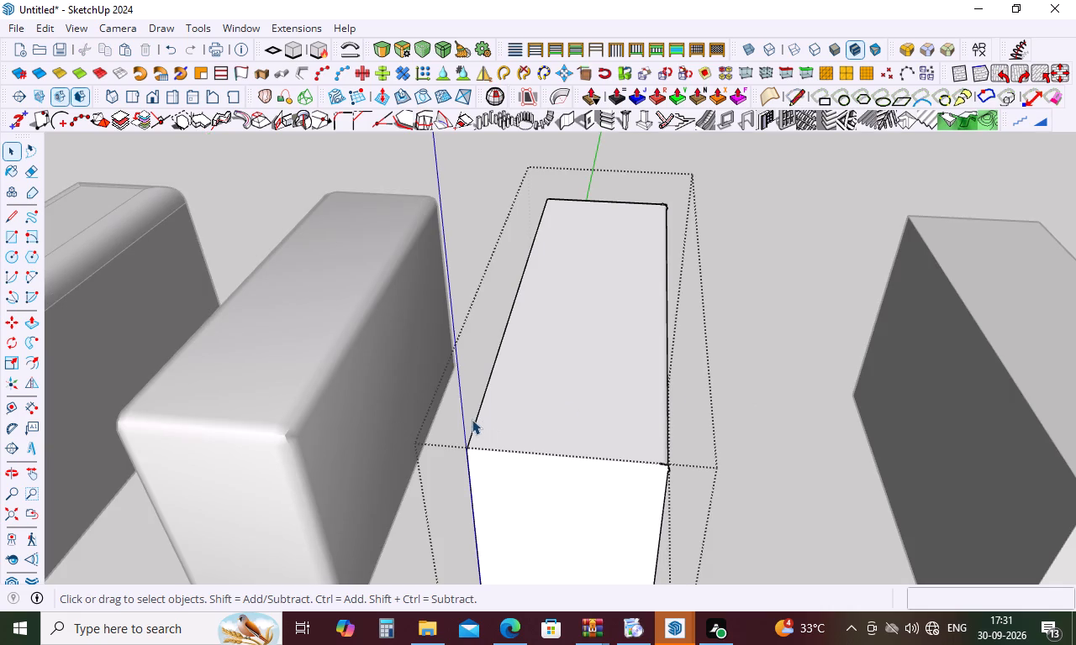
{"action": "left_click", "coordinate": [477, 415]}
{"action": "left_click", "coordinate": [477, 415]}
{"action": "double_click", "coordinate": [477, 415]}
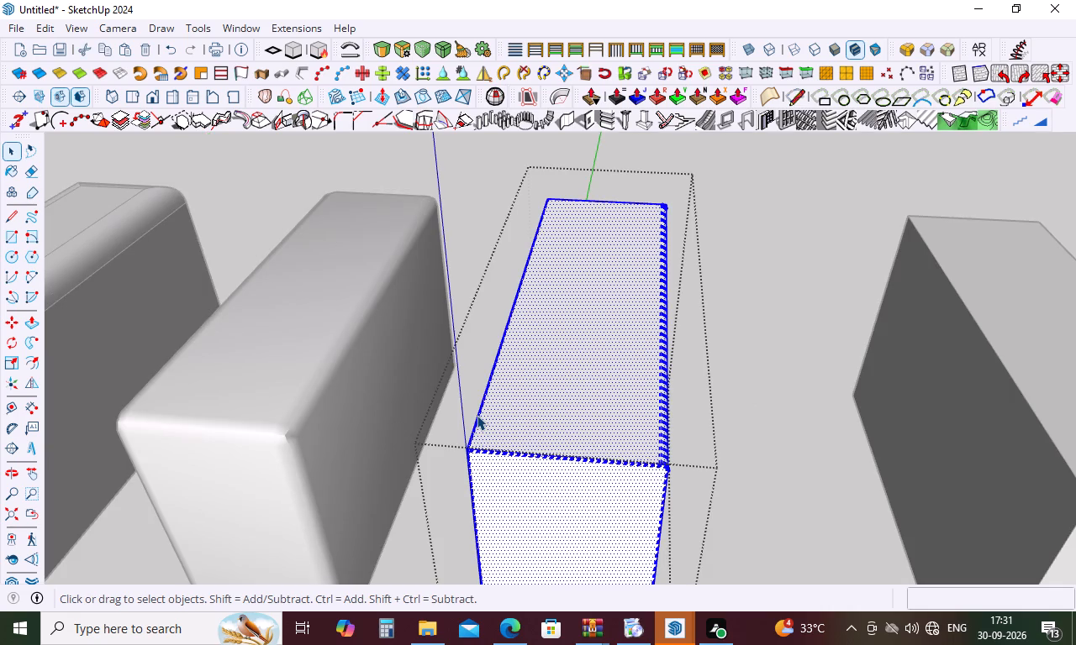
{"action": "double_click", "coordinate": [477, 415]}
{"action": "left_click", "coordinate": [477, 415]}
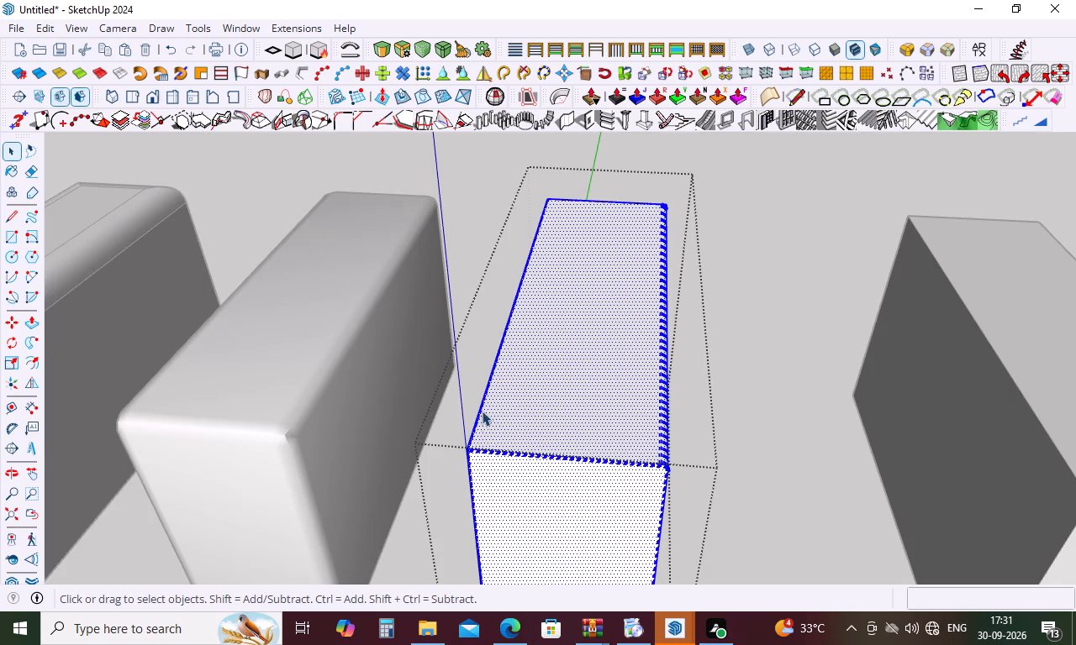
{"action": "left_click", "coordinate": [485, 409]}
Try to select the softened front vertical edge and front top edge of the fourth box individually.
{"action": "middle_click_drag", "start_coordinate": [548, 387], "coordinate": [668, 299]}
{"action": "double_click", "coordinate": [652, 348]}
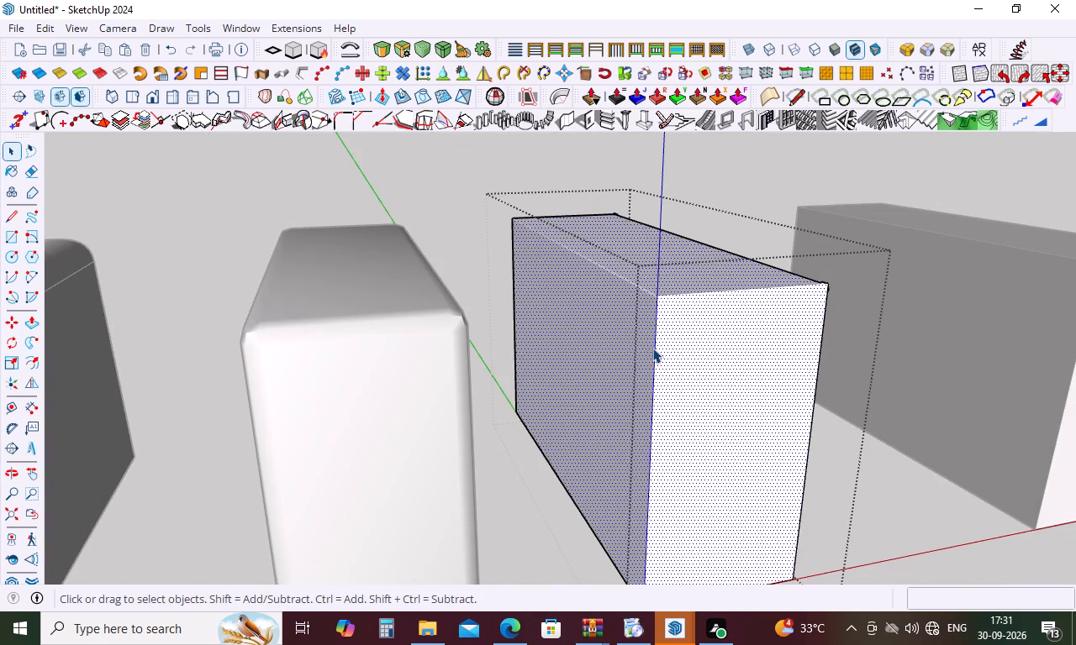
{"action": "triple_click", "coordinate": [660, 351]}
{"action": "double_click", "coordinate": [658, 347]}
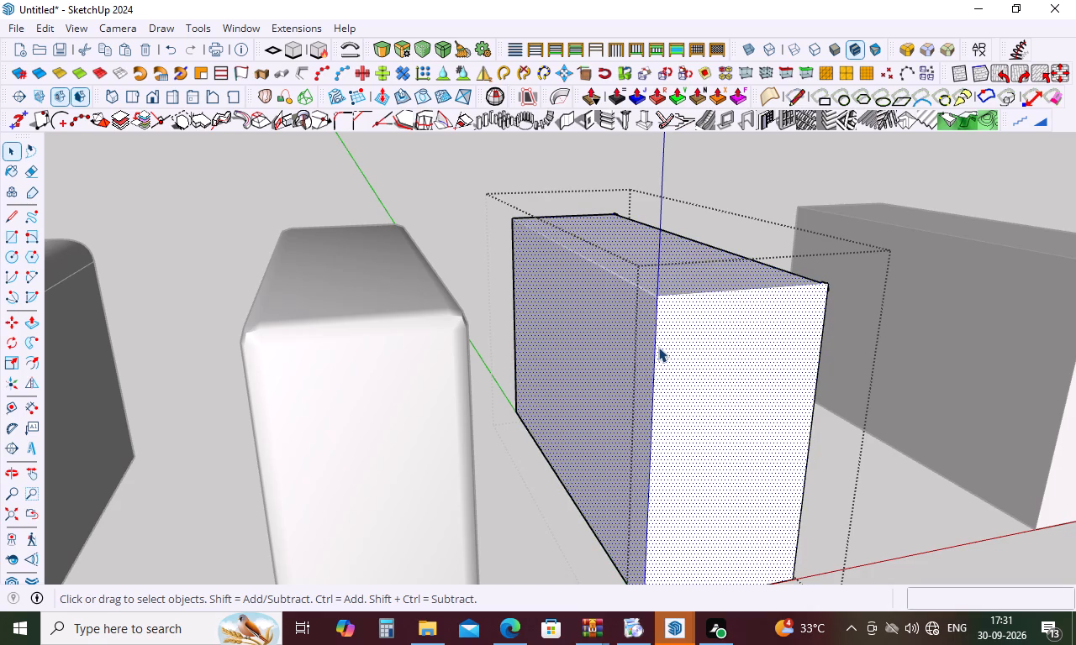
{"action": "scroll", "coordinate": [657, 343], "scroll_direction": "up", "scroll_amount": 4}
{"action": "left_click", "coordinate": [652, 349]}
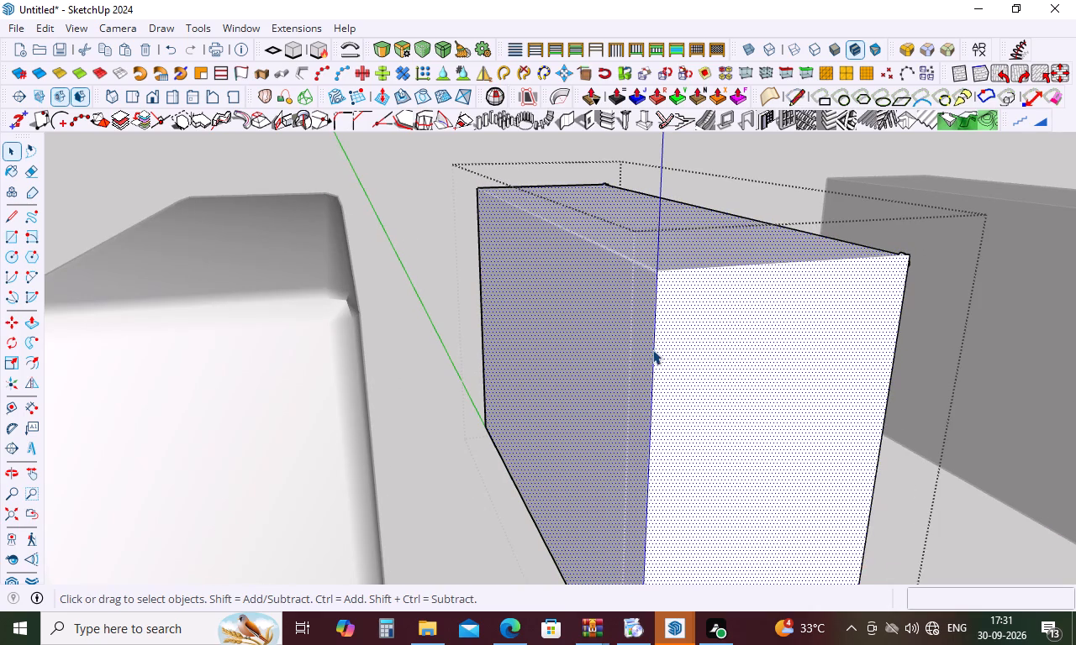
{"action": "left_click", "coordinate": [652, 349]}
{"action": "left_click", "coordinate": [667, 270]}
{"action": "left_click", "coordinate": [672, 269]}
Examine the fourth box's top edges and corners from several sides, up close and from farther away.
{"action": "scroll", "coordinate": [672, 263], "scroll_direction": "down", "scroll_amount": 5}
{"action": "middle_click_drag", "start_coordinate": [672, 263], "coordinate": [737, 412]}
{"action": "scroll", "coordinate": [704, 403], "scroll_direction": "up", "scroll_amount": 5}
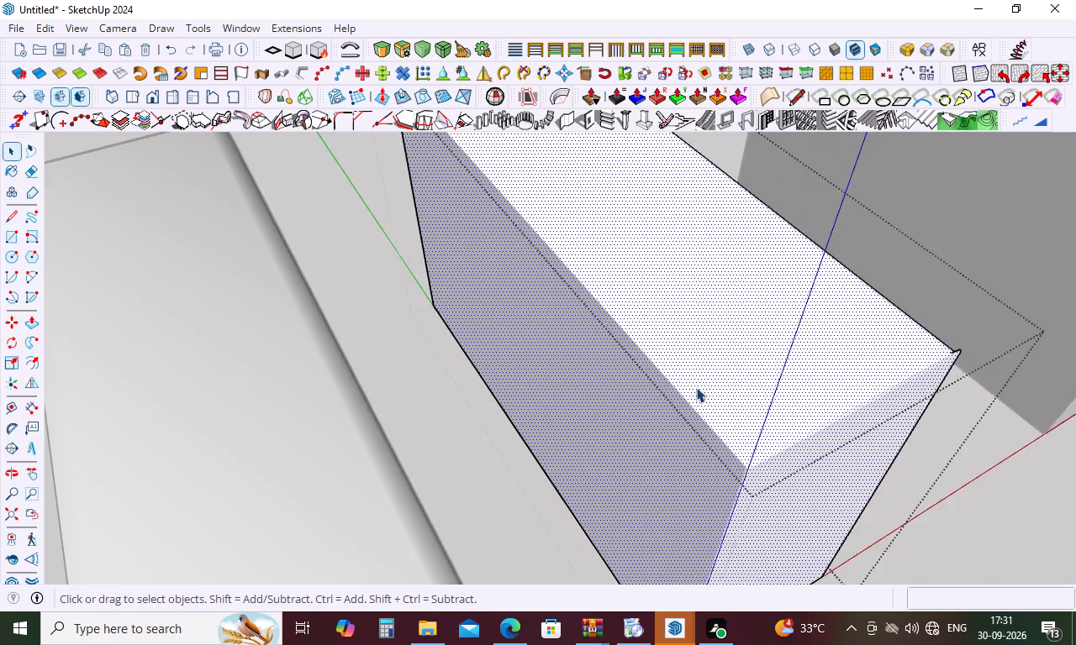
{"action": "scroll", "coordinate": [687, 406], "scroll_direction": "up", "scroll_amount": 11}
{"action": "middle_click_drag", "start_coordinate": [679, 371], "coordinate": [740, 221]}
{"action": "scroll", "coordinate": [741, 221], "scroll_direction": "down", "scroll_amount": 6}
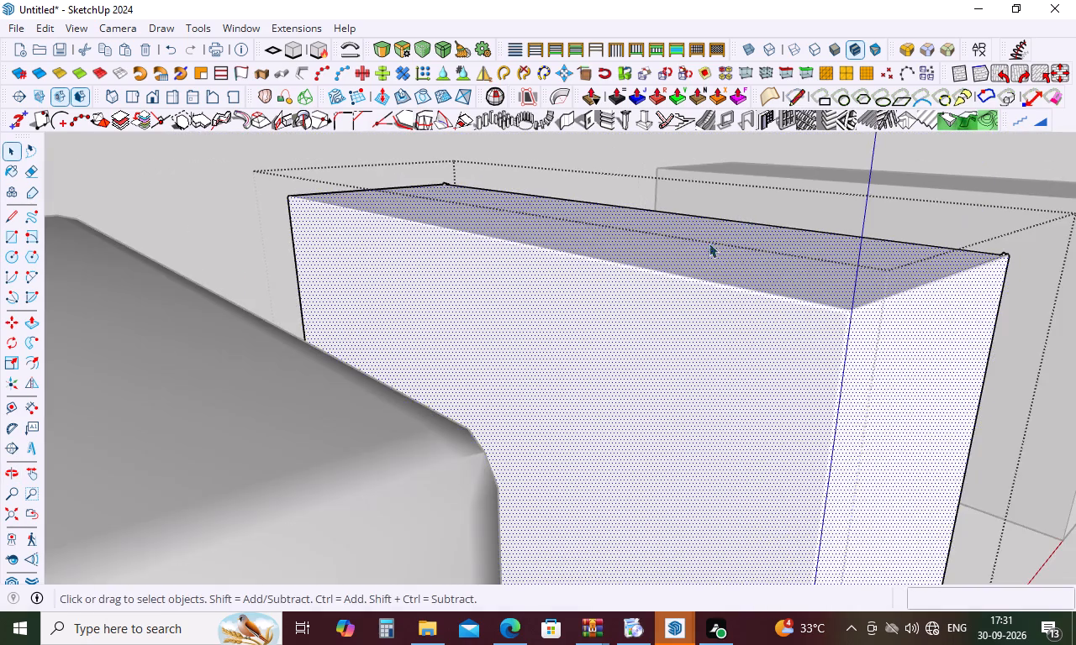
{"action": "middle_click_drag", "start_coordinate": [692, 265], "coordinate": [974, 300]}
{"action": "middle_click_drag", "start_coordinate": [671, 271], "coordinate": [958, 260]}
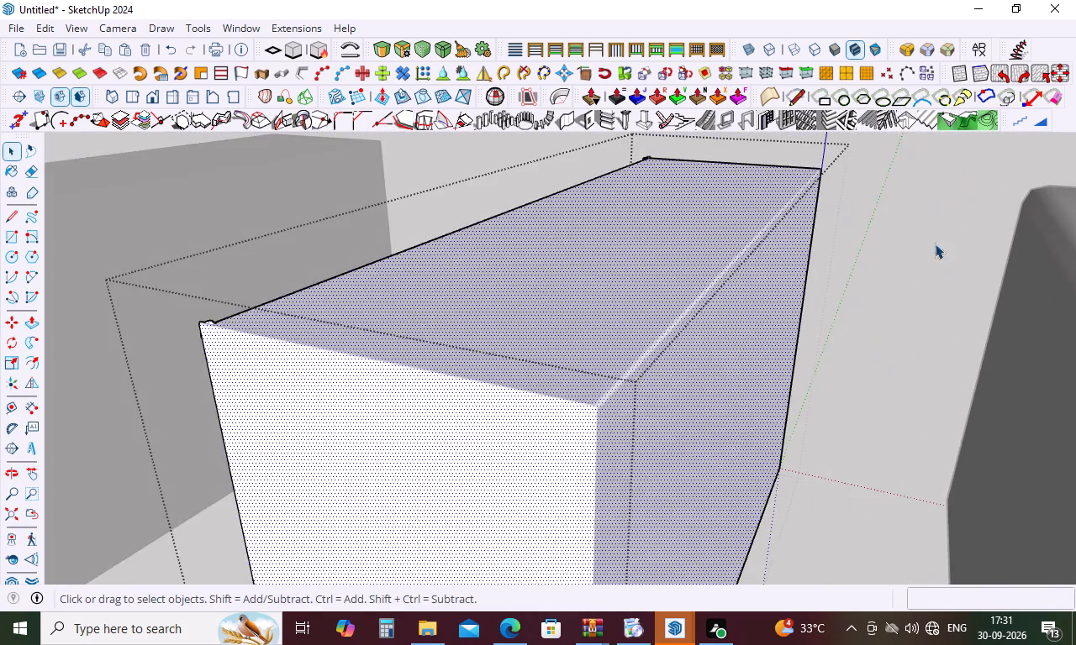
{"action": "scroll", "coordinate": [918, 244], "scroll_direction": "down", "scroll_amount": 5}
{"action": "middle_click_drag", "start_coordinate": [753, 390], "coordinate": [1031, 433]}
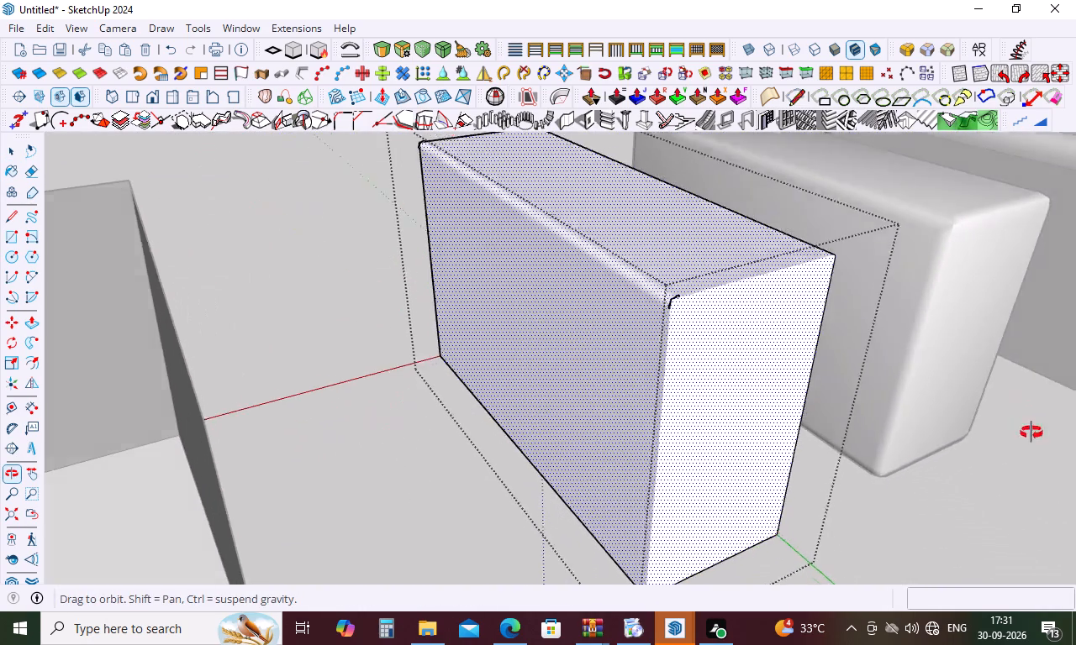
Close the fourth box's group for editing.
{"action": "middle_click_drag", "start_coordinate": [1031, 433], "coordinate": [1023, 438]}
{"action": "middle_click_drag", "start_coordinate": [757, 275], "coordinate": [488, 197]}
{"action": "key", "text": "space"}
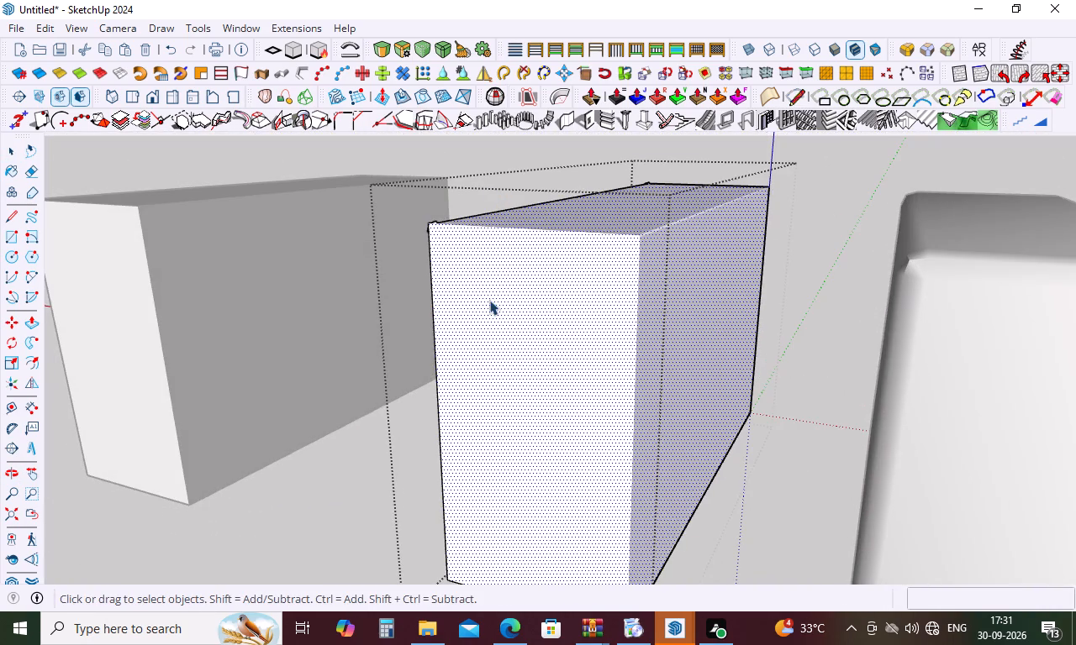
{"action": "scroll", "coordinate": [493, 232], "scroll_direction": "down", "scroll_amount": 12}
{"action": "left_click", "coordinate": [697, 487]}
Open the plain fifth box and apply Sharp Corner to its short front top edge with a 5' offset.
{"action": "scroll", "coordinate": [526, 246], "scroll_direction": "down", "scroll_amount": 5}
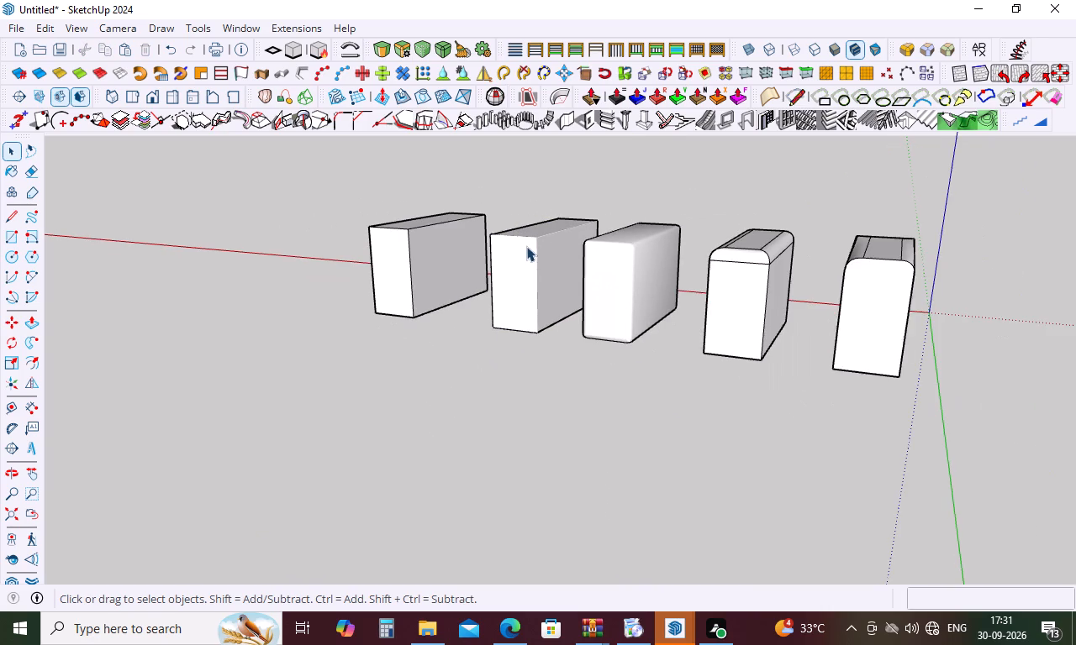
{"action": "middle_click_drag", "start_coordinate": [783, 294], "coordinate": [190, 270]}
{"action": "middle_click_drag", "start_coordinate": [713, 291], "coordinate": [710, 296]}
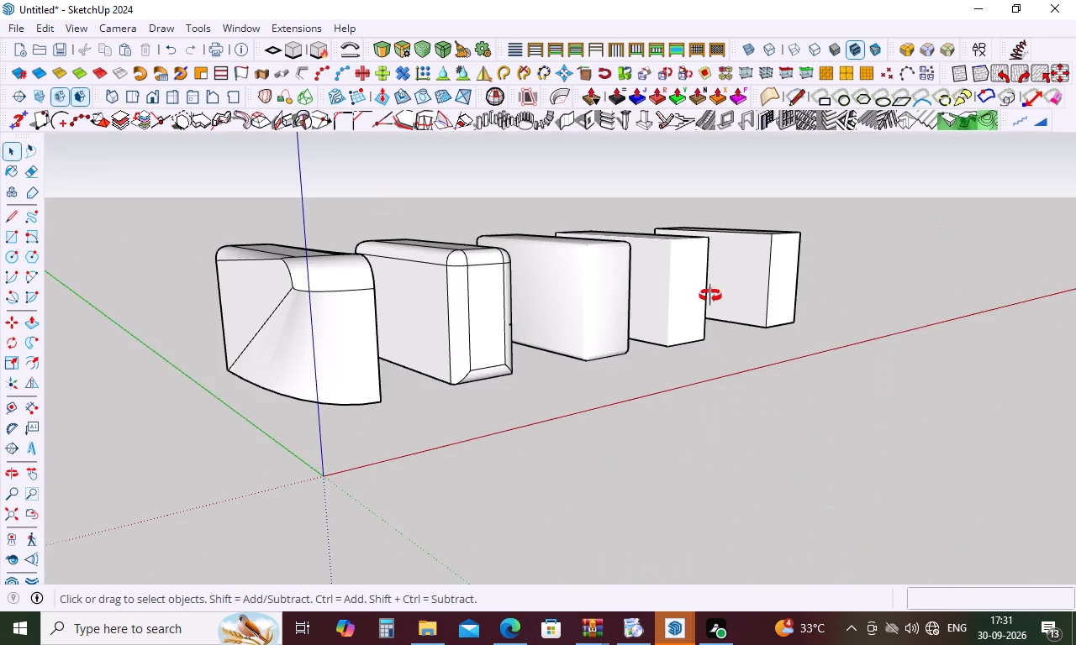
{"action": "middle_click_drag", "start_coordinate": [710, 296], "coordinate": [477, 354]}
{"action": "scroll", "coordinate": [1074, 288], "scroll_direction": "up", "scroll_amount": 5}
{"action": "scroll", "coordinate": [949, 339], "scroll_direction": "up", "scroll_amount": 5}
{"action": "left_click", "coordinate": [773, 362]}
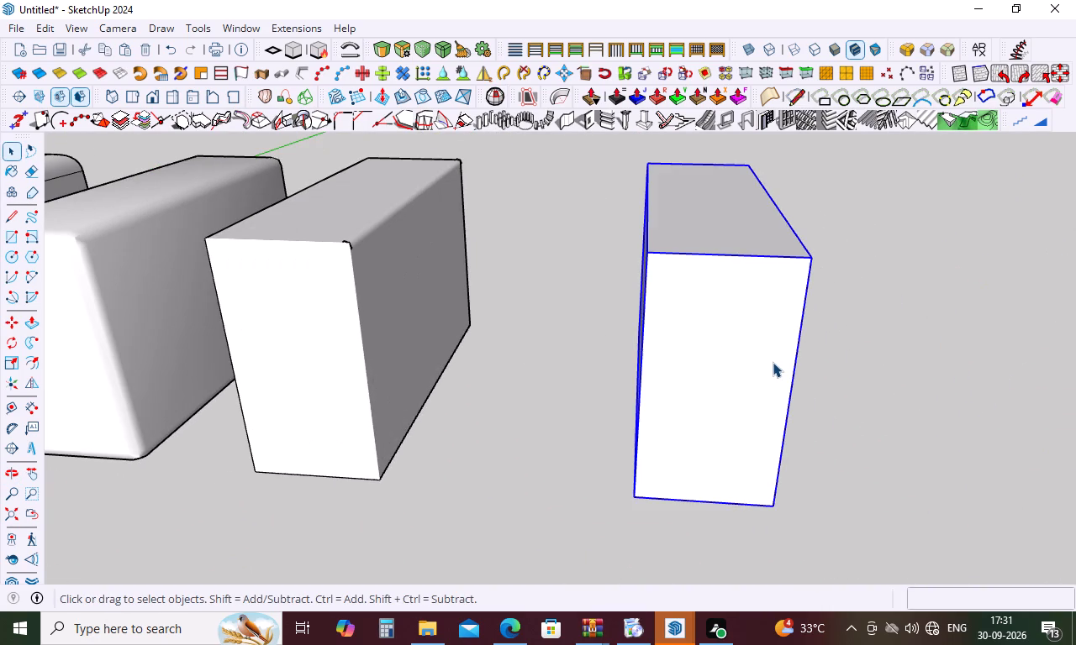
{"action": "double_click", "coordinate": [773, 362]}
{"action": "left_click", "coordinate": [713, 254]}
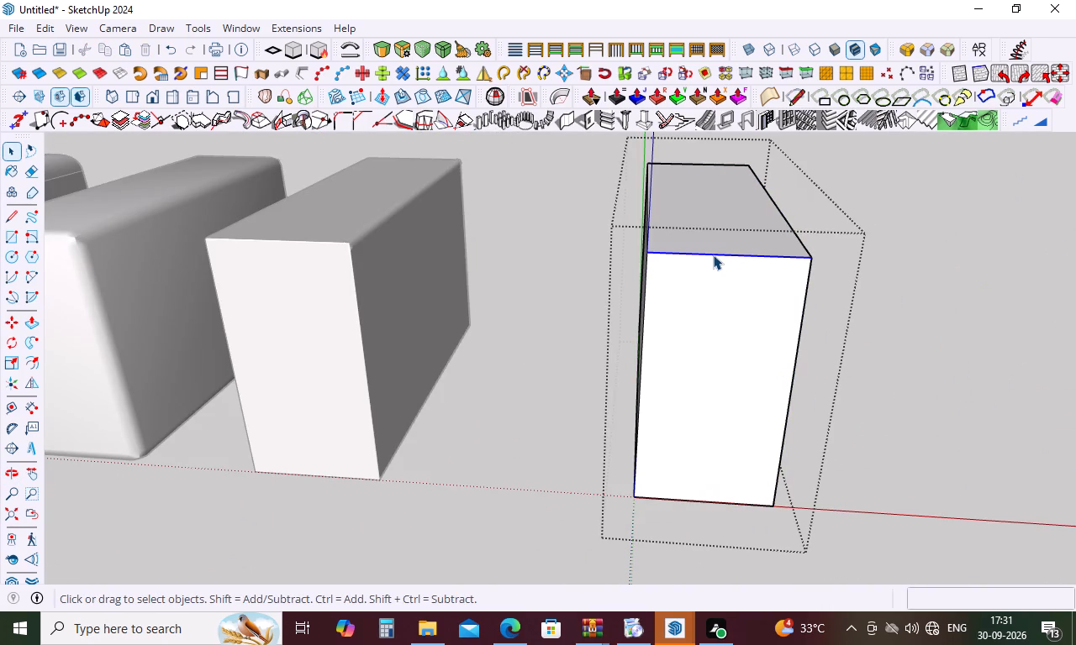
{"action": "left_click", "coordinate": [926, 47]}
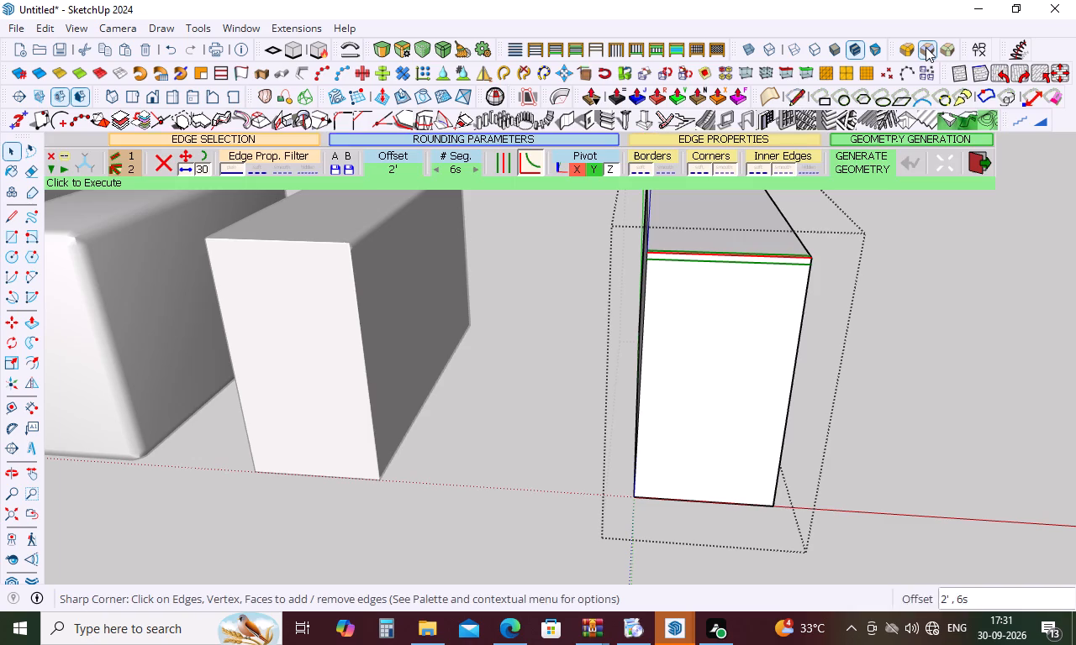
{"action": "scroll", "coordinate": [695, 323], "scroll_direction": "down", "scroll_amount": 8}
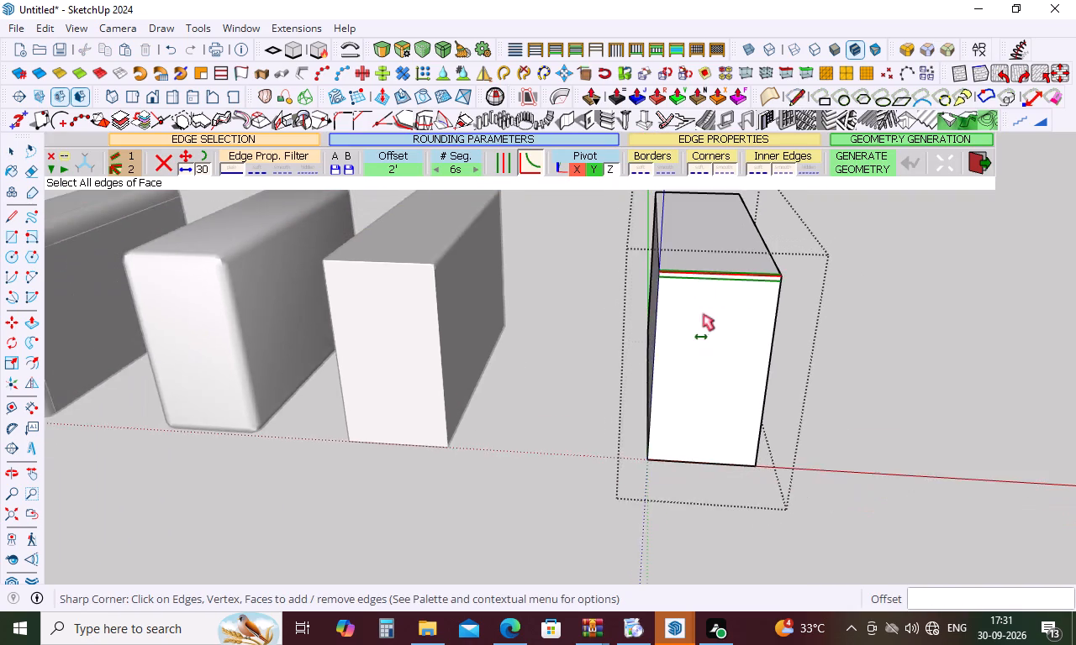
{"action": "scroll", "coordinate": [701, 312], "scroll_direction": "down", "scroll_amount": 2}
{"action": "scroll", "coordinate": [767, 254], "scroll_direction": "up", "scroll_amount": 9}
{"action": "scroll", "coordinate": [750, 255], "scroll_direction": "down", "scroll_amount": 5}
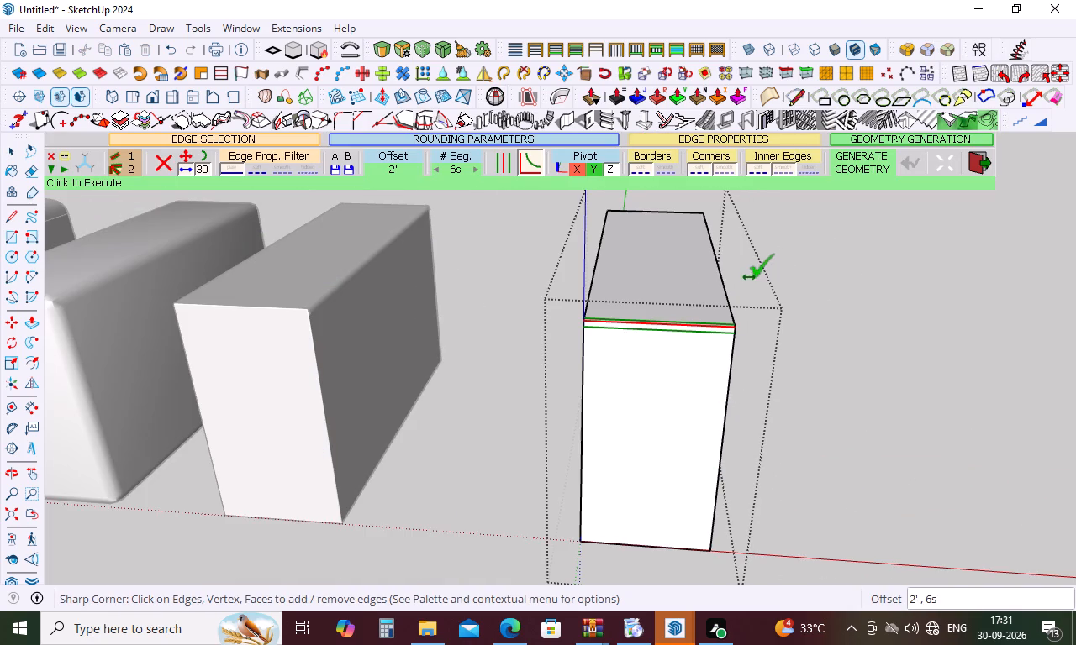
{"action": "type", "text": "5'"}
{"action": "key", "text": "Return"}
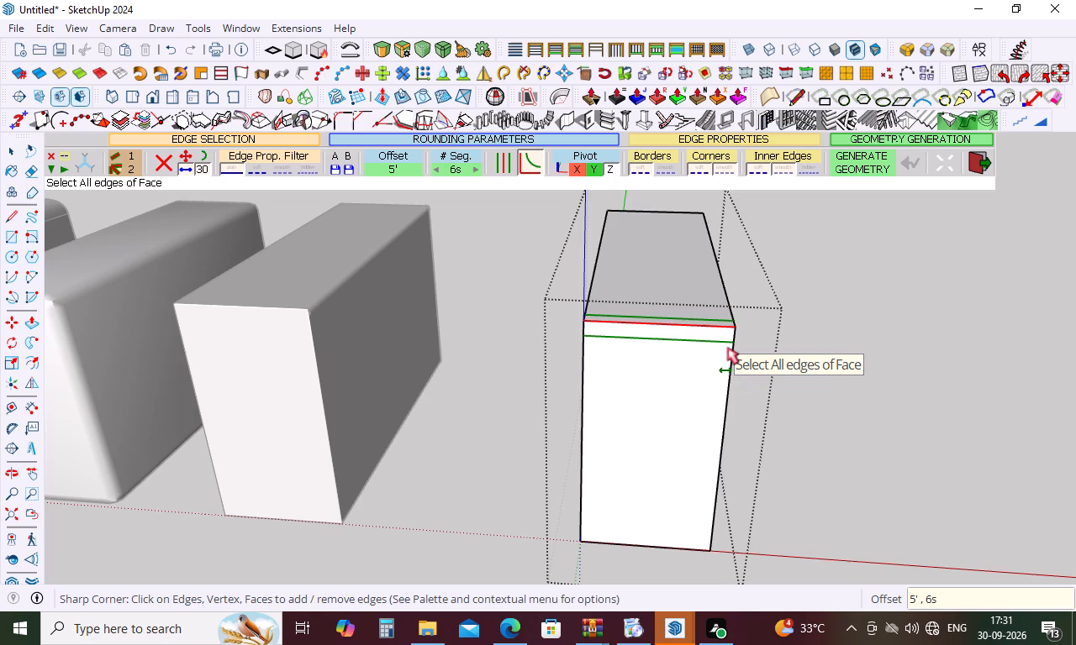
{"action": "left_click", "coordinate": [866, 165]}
Examine the shape of the fifth box's front top edge from several sides.
{"action": "middle_click_drag", "start_coordinate": [856, 365], "coordinate": [696, 428]}
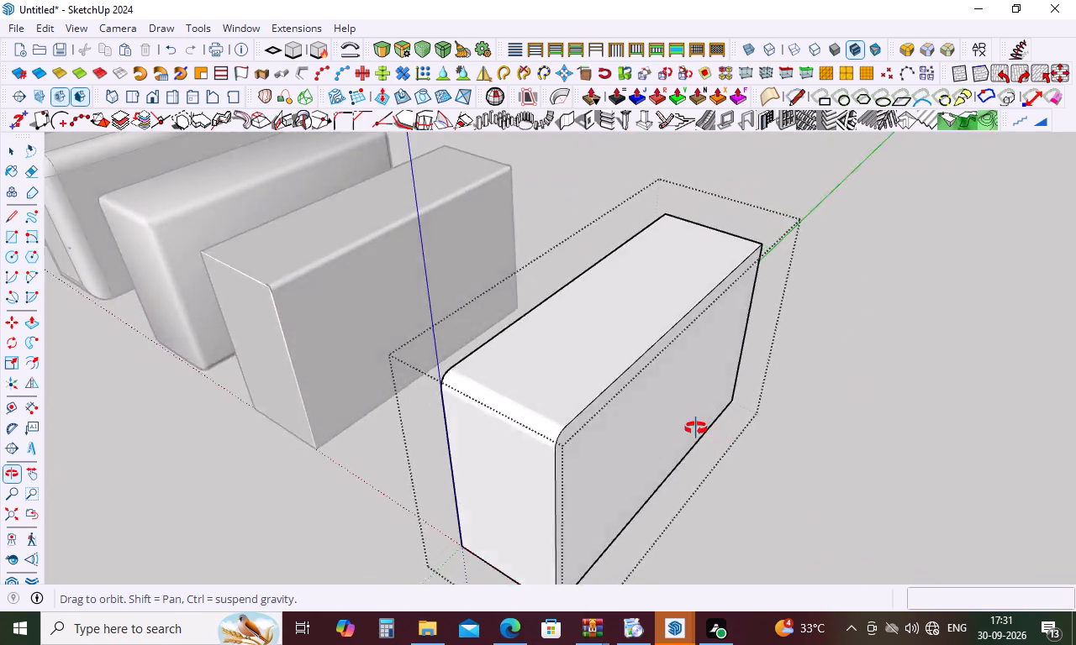
{"action": "middle_click_drag", "start_coordinate": [696, 428], "coordinate": [646, 374]}
{"action": "middle_click", "coordinate": [646, 372]}
{"action": "middle_click_drag", "start_coordinate": [645, 363], "coordinate": [645, 317]}
{"action": "middle_click_drag", "start_coordinate": [646, 317], "coordinate": [663, 372]}
{"action": "middle_click_drag", "start_coordinate": [699, 397], "coordinate": [713, 398]}
{"action": "middle_click_drag", "start_coordinate": [761, 393], "coordinate": [885, 348]}
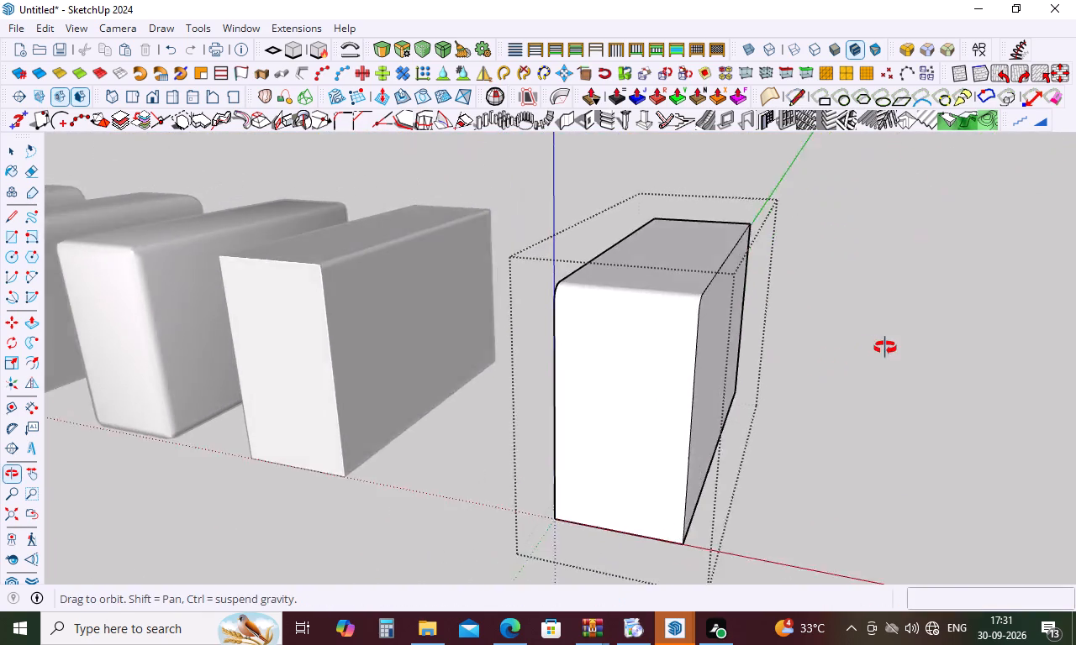
{"action": "middle_click_drag", "start_coordinate": [885, 348], "coordinate": [956, 354]}
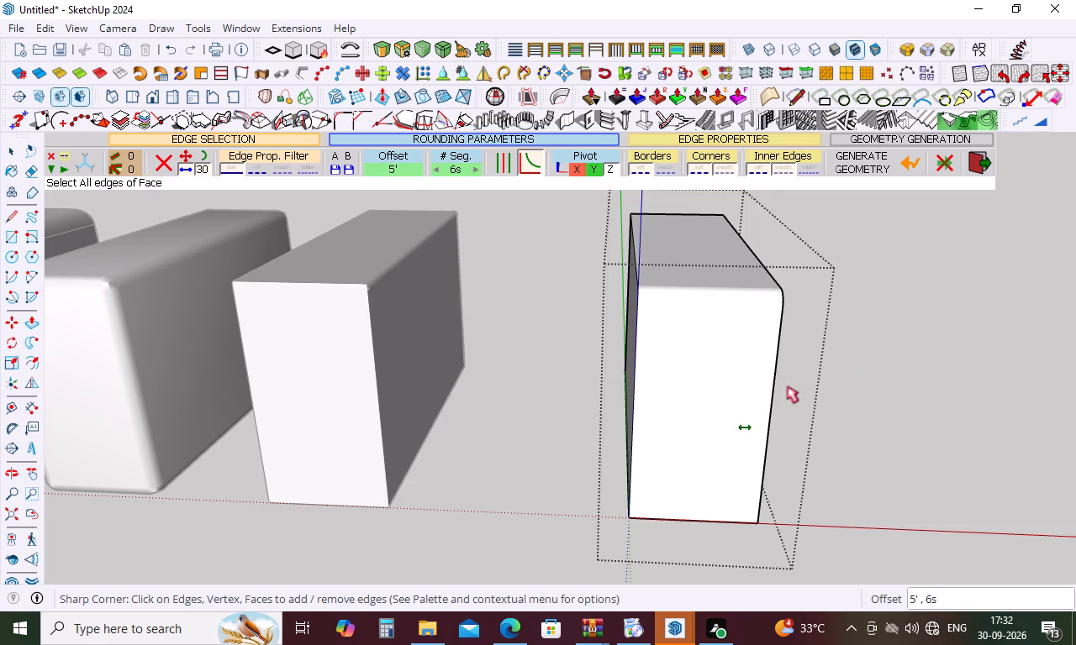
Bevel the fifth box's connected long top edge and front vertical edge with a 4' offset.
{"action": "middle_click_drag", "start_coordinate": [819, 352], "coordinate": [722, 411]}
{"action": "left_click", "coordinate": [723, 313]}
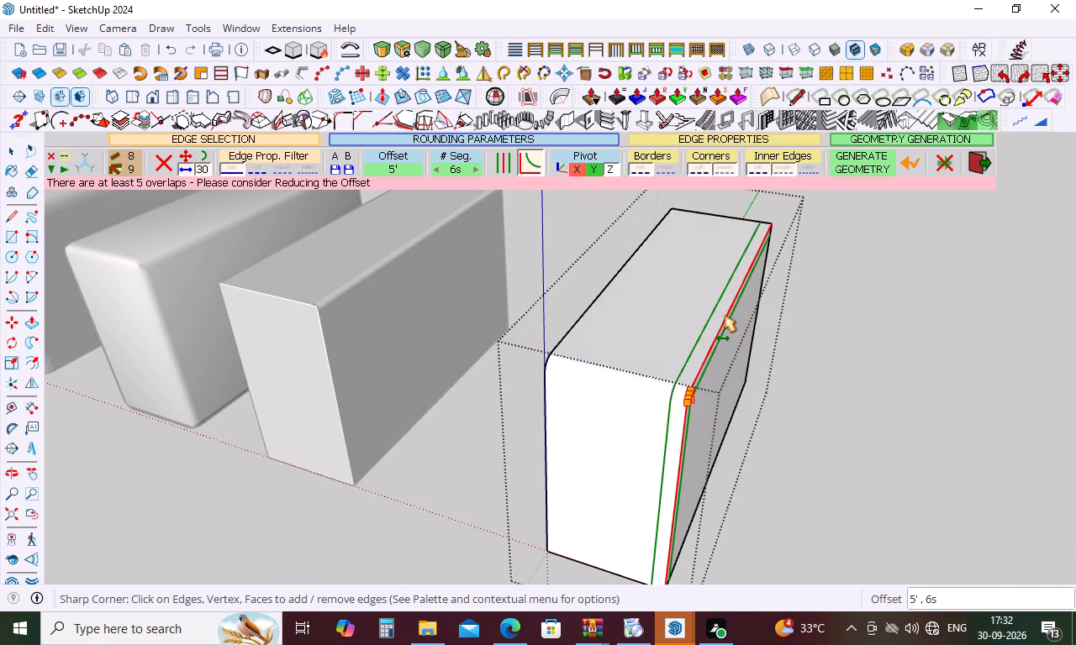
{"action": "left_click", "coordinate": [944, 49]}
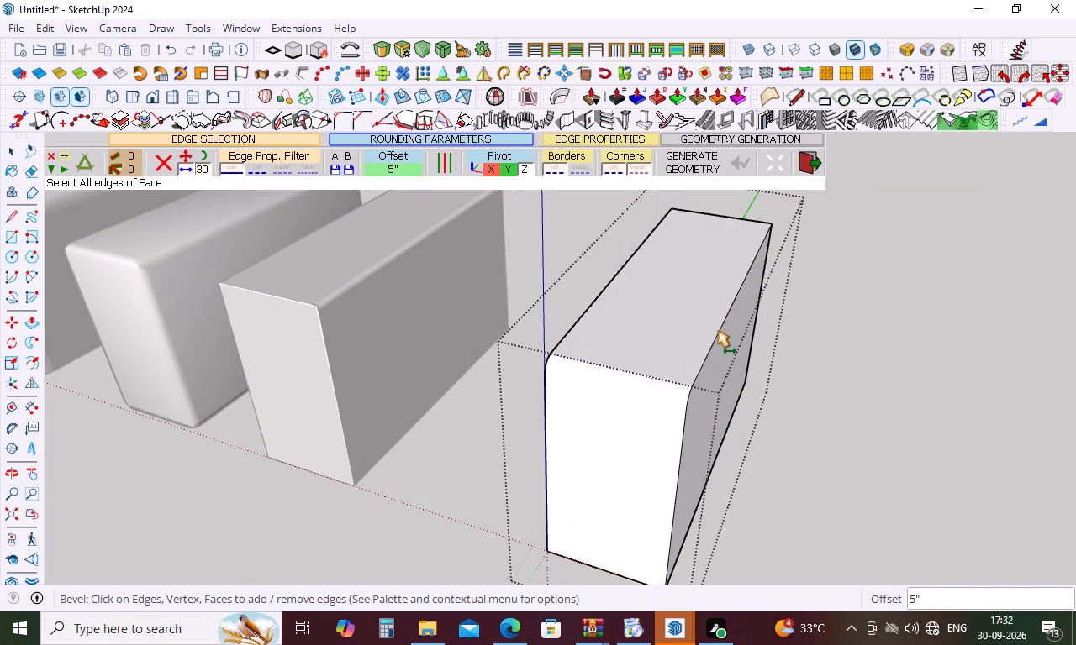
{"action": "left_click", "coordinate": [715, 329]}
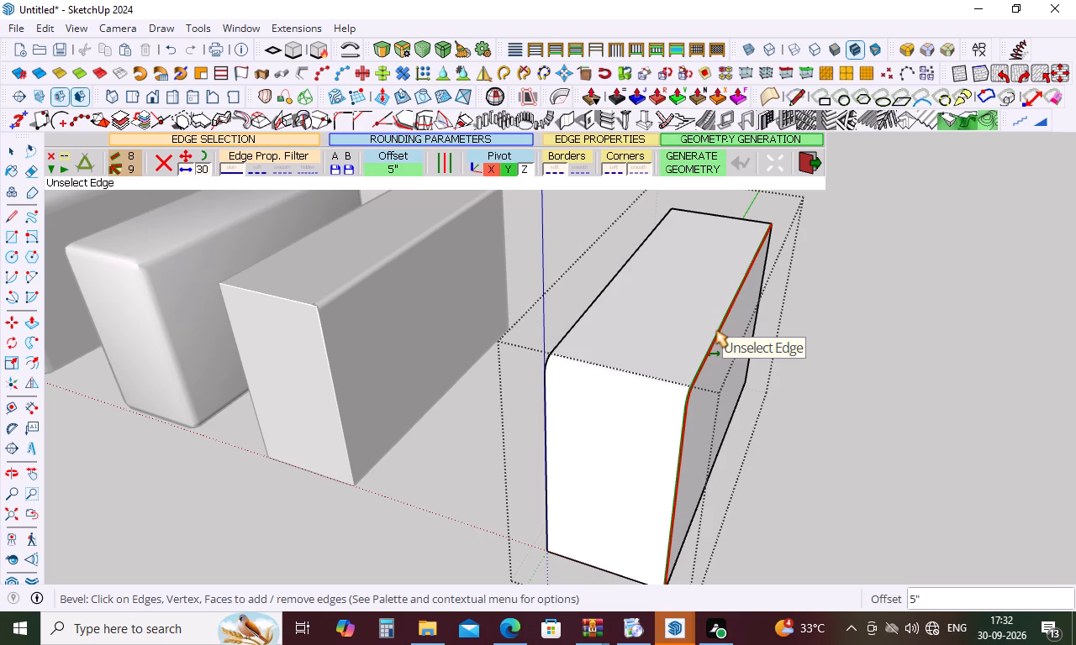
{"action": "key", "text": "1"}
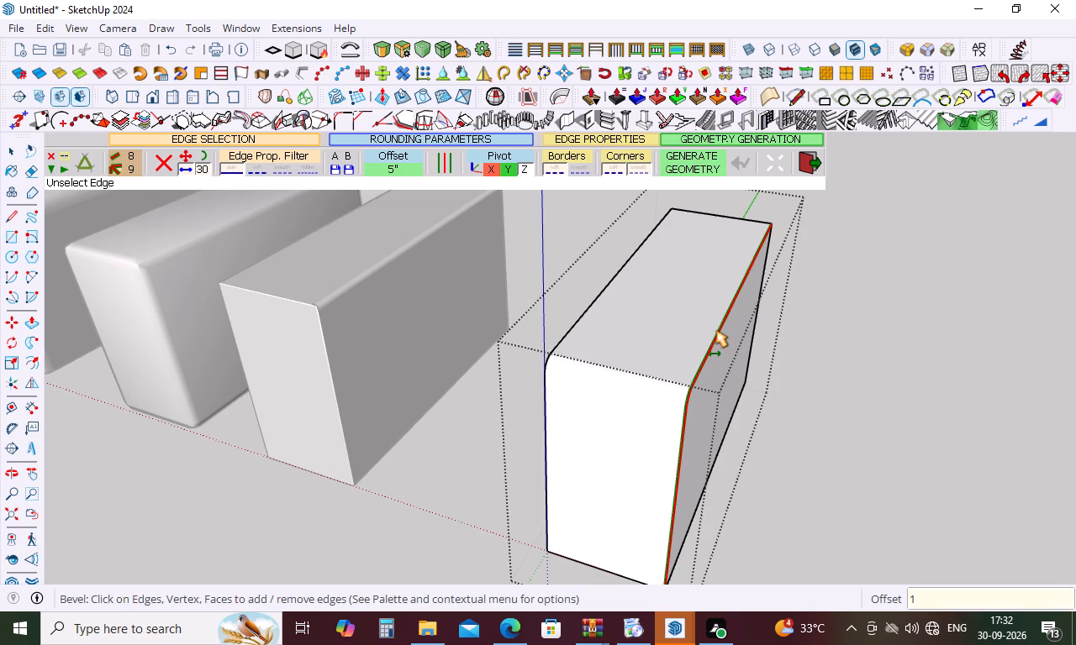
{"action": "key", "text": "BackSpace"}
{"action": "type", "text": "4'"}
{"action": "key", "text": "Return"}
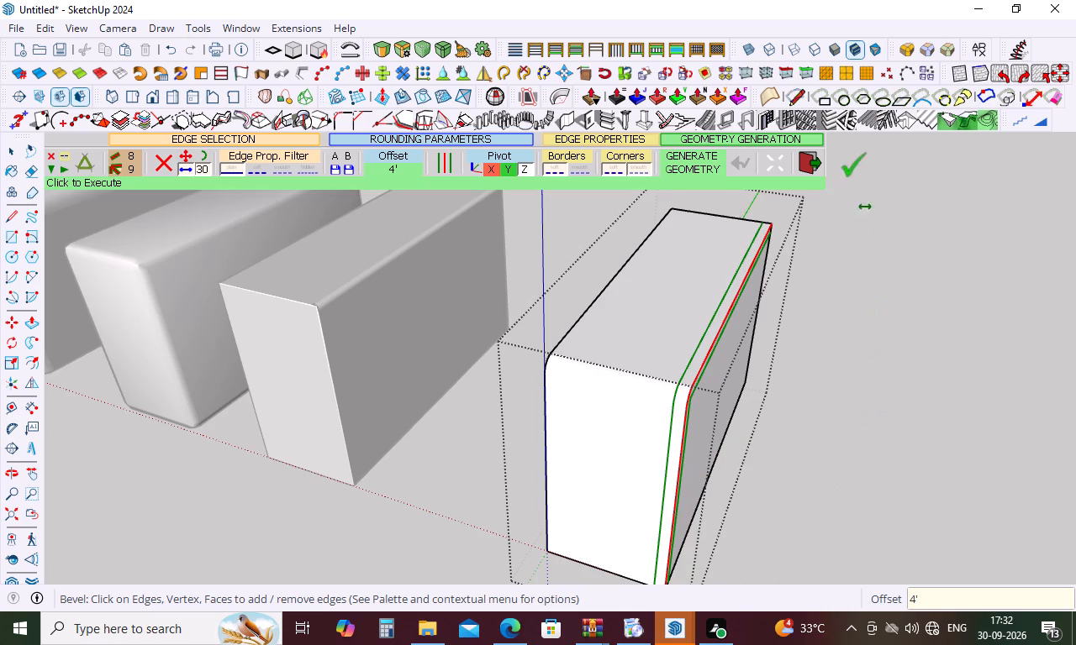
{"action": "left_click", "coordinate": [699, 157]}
Examine the fifth box's bevelled edges from several sides and compare them with the neighbouring boxes.
{"action": "middle_click_drag", "start_coordinate": [901, 330], "coordinate": [887, 263]}
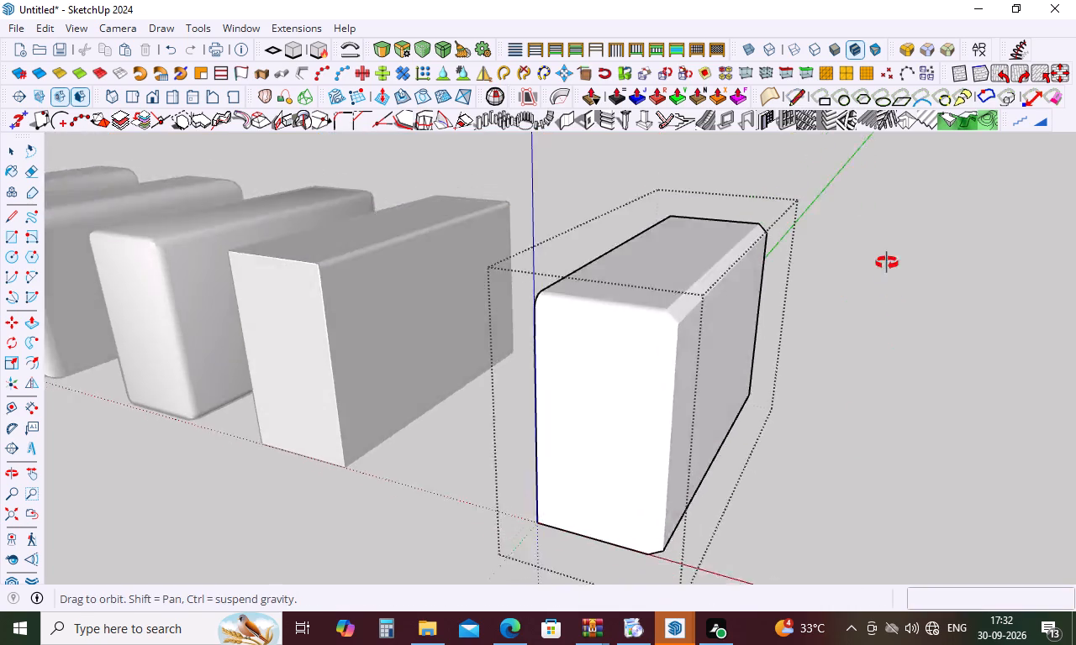
{"action": "middle_click_drag", "start_coordinate": [887, 263], "coordinate": [893, 317]}
{"action": "middle_click_drag", "start_coordinate": [742, 368], "coordinate": [883, 306]}
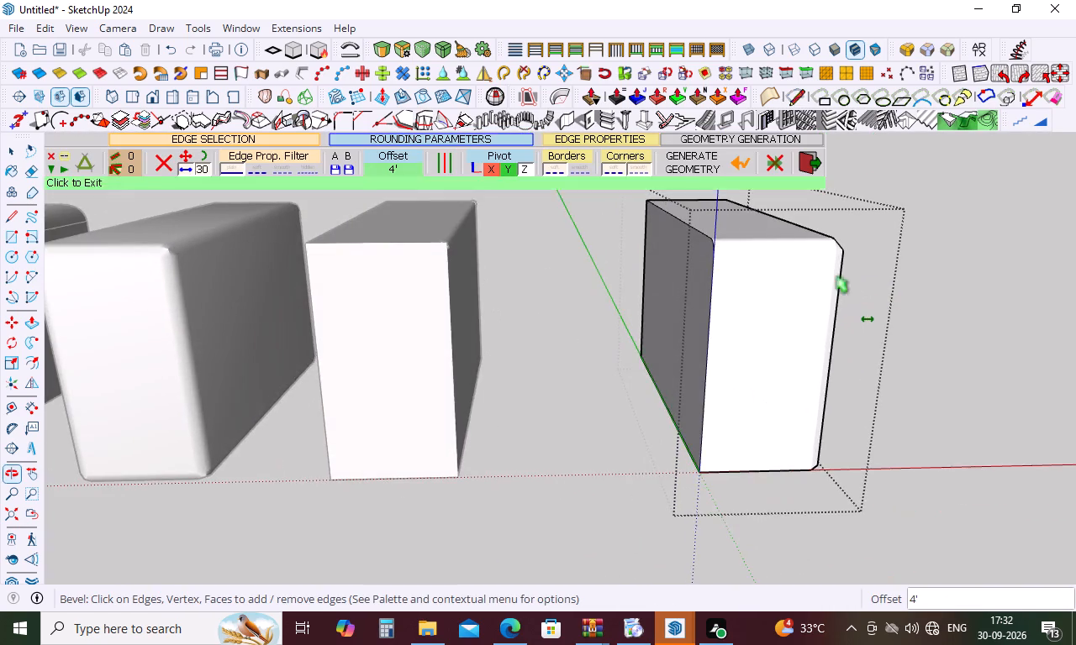
{"action": "scroll", "coordinate": [793, 244], "scroll_direction": "up", "scroll_amount": 9}
{"action": "scroll", "coordinate": [738, 240], "scroll_direction": "down", "scroll_amount": 5}
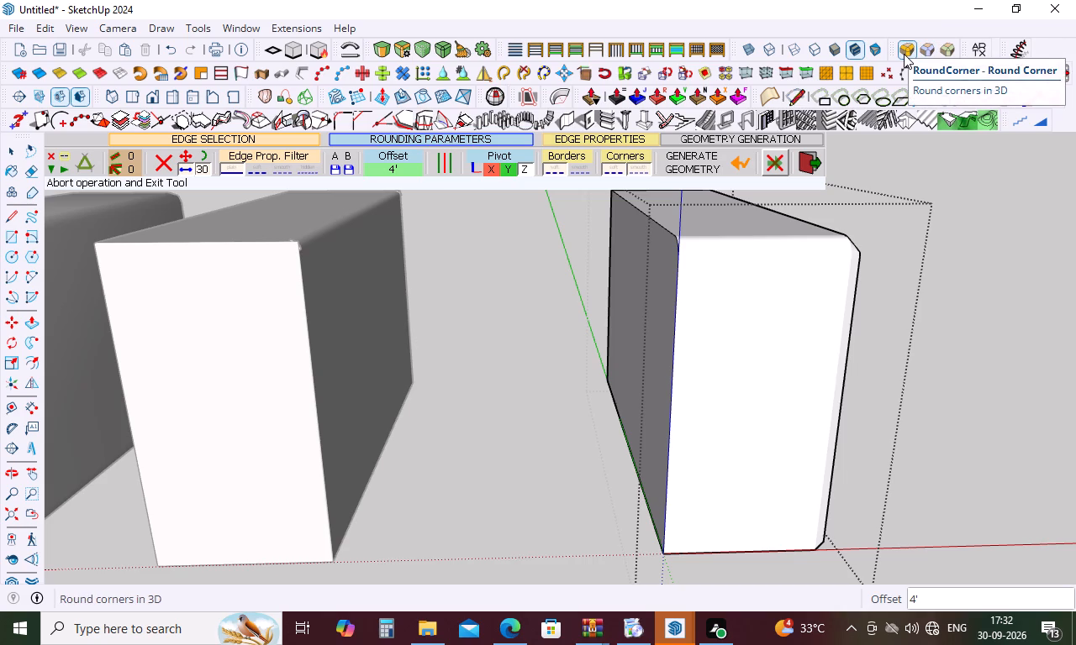
{"action": "scroll", "coordinate": [908, 328], "scroll_direction": "down", "scroll_amount": 6}
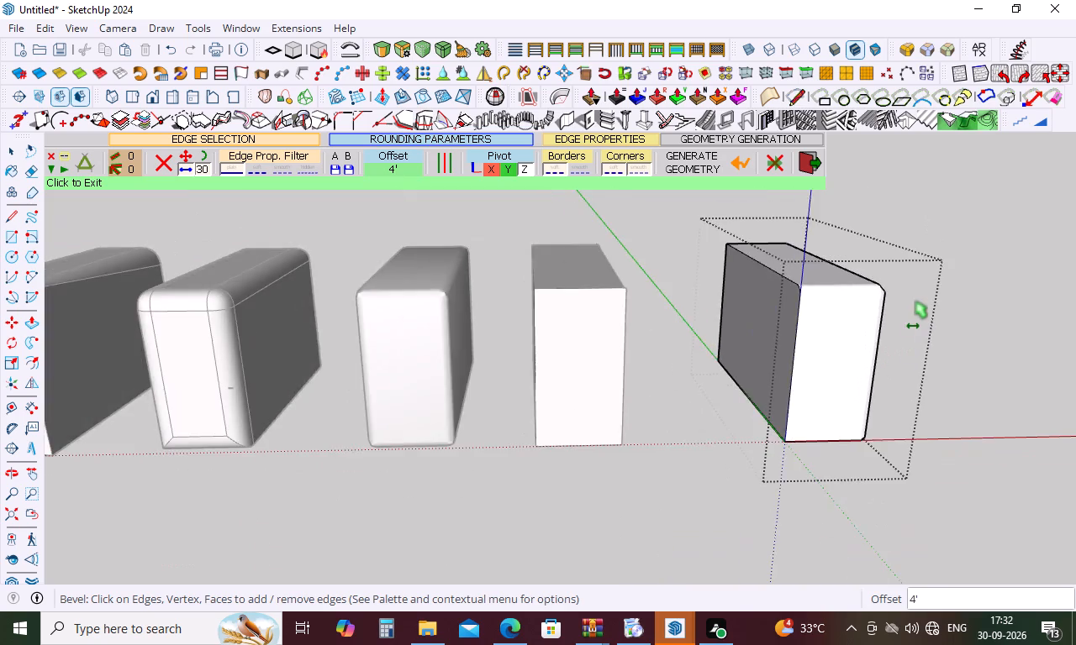
{"action": "scroll", "coordinate": [914, 299], "scroll_direction": "down", "scroll_amount": 5}
Delete all of the fifth box's geometry, including the leftover edge inside its group.
{"action": "key", "text": "space"}
{"action": "left_click_drag", "start_coordinate": [968, 267], "coordinate": [885, 408]}
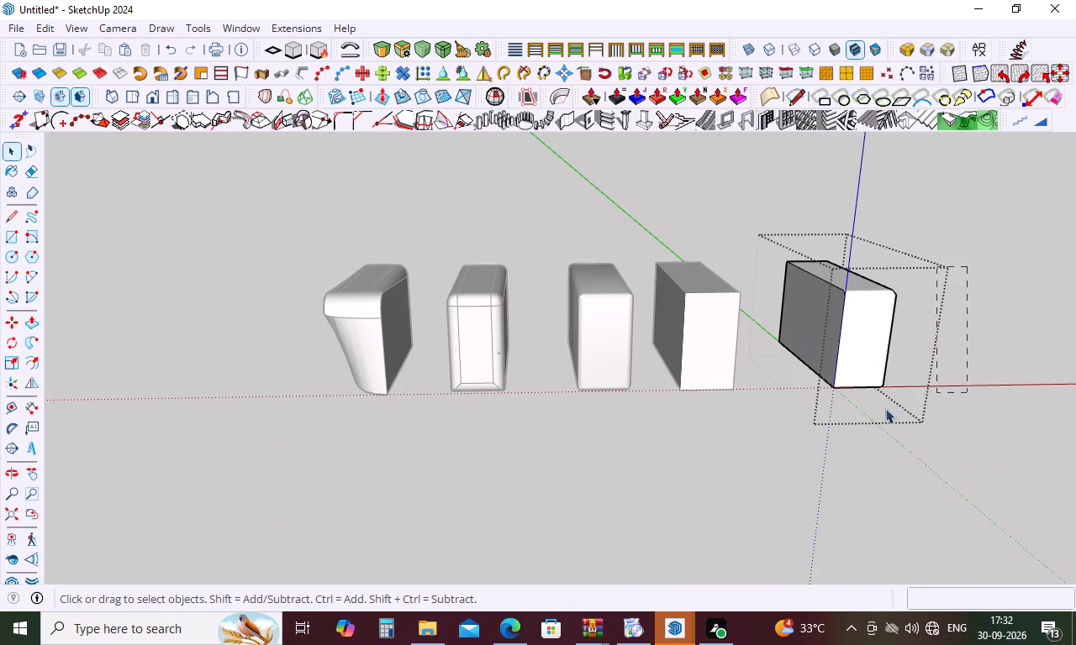
{"action": "left_click_drag", "start_coordinate": [885, 408], "coordinate": [530, 478]}
{"action": "key", "text": "Delete"}
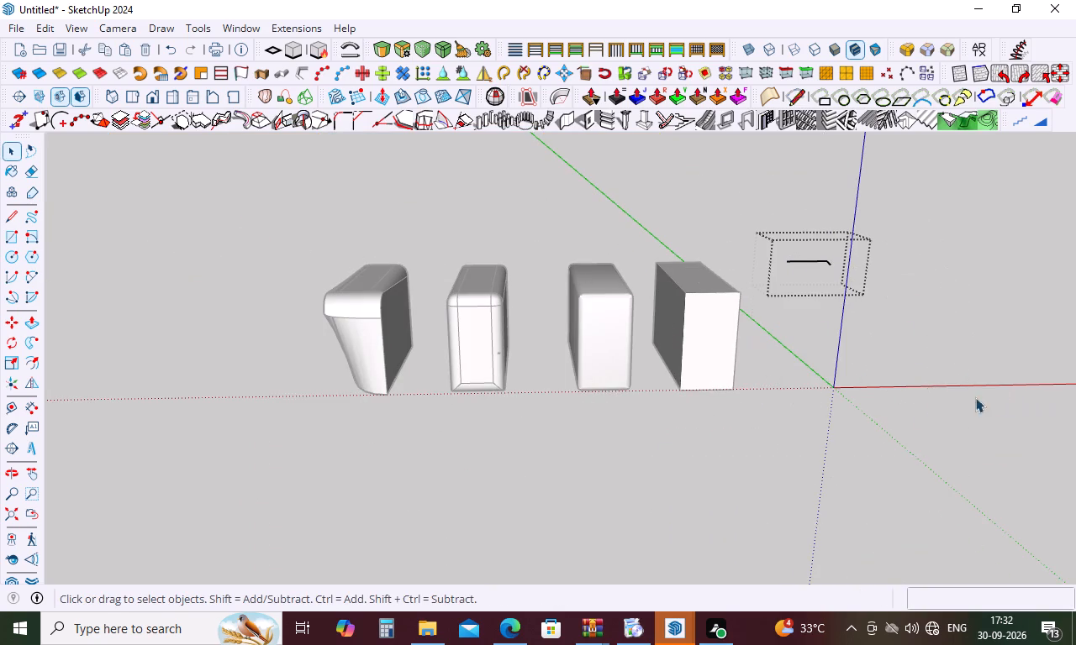
{"action": "scroll", "coordinate": [825, 395], "scroll_direction": "down", "scroll_amount": 5}
{"action": "scroll", "coordinate": [894, 346], "scroll_direction": "down", "scroll_amount": 4}
{"action": "left_click_drag", "start_coordinate": [945, 274], "coordinate": [572, 497]}
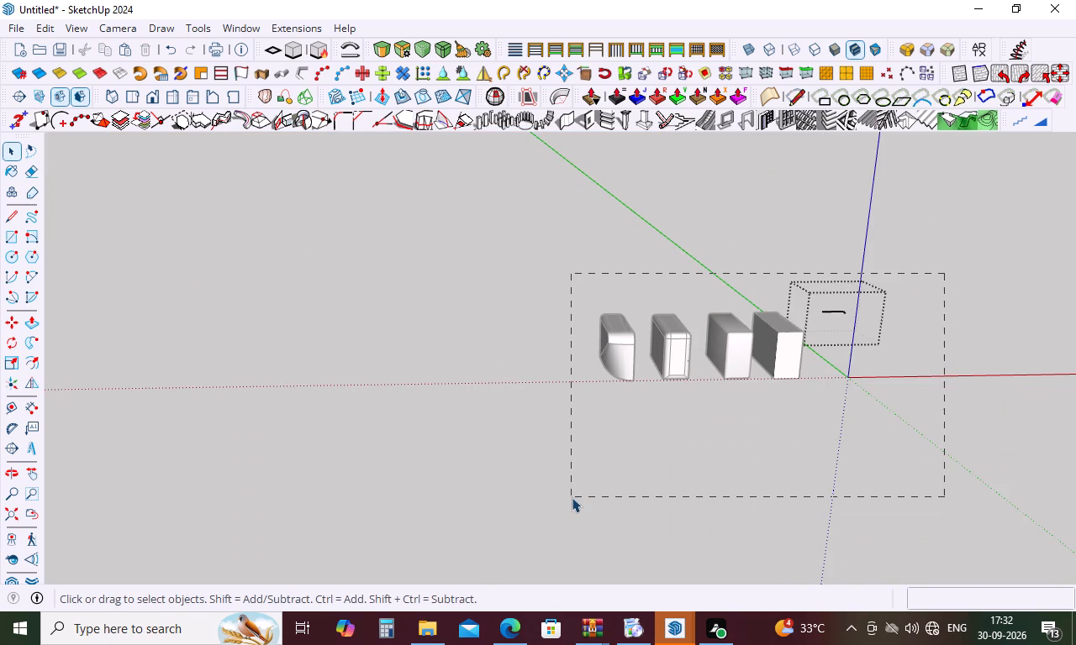
{"action": "left_click_drag", "start_coordinate": [572, 497], "coordinate": [562, 496]}
{"action": "key", "text": "Delete"}
Delete the remaining four boxes from the model.
{"action": "left_click", "coordinate": [693, 497]}
{"action": "left_click_drag", "start_coordinate": [856, 309], "coordinate": [541, 391]}
{"action": "key", "text": "Delete"}
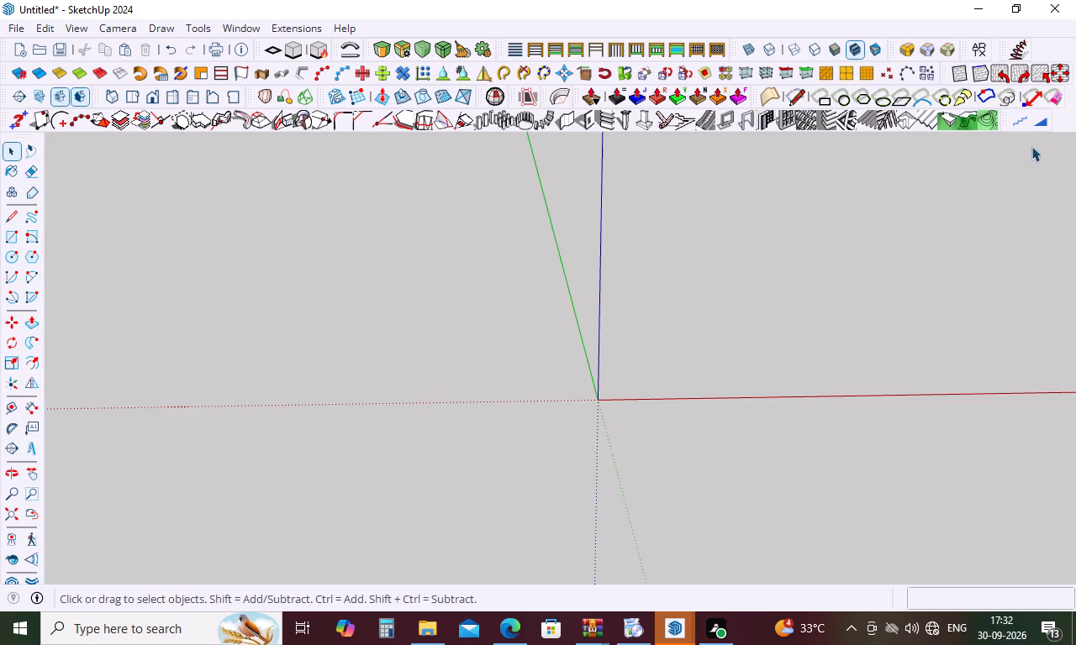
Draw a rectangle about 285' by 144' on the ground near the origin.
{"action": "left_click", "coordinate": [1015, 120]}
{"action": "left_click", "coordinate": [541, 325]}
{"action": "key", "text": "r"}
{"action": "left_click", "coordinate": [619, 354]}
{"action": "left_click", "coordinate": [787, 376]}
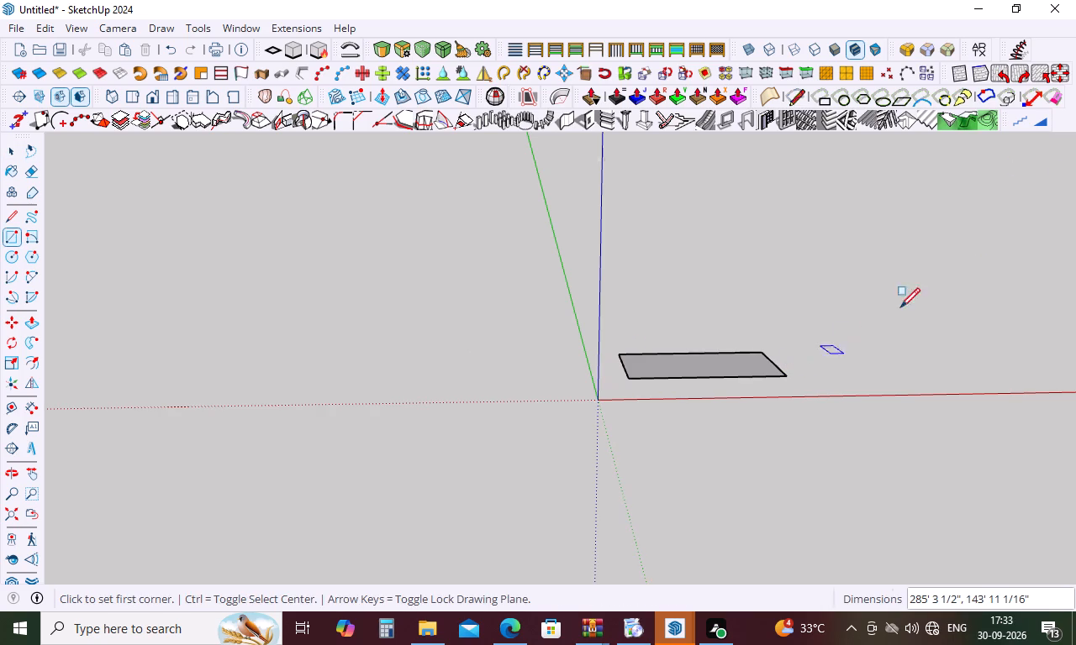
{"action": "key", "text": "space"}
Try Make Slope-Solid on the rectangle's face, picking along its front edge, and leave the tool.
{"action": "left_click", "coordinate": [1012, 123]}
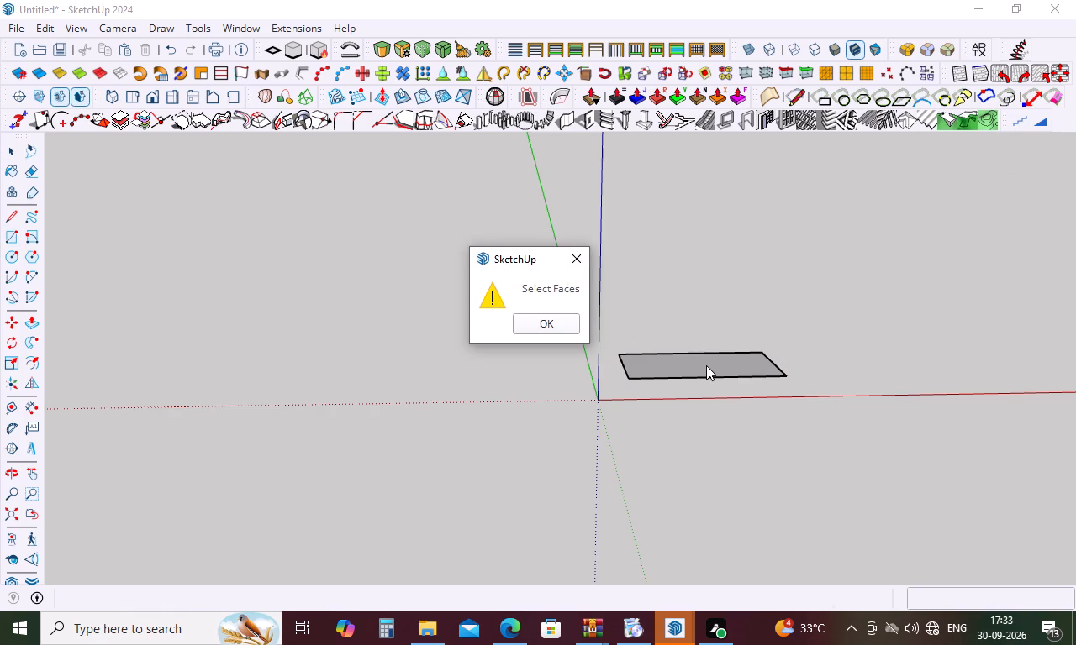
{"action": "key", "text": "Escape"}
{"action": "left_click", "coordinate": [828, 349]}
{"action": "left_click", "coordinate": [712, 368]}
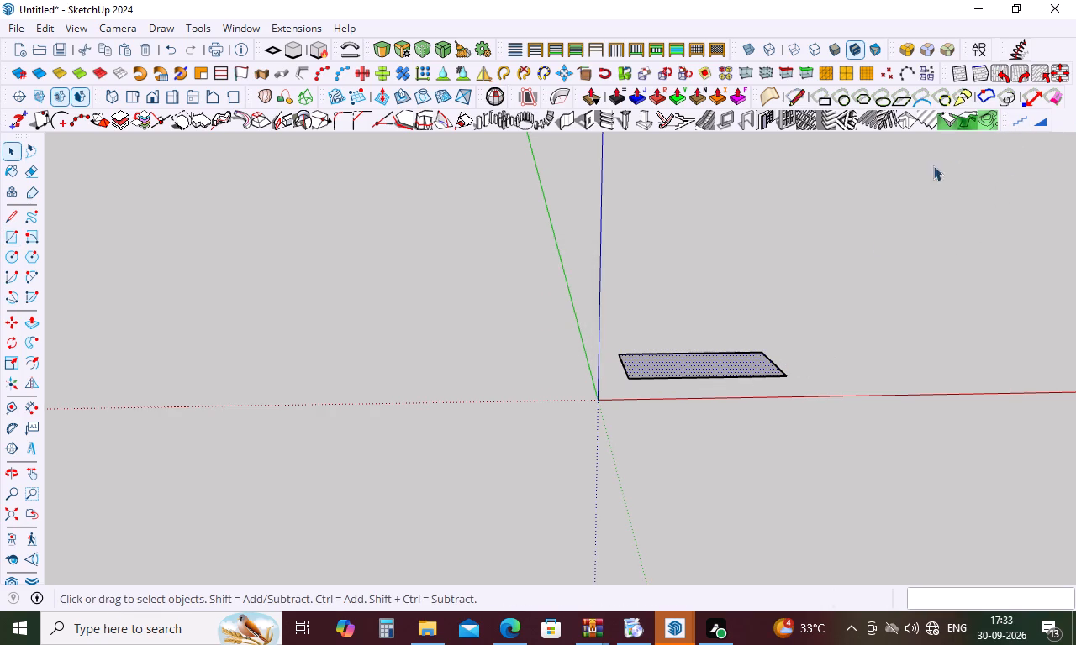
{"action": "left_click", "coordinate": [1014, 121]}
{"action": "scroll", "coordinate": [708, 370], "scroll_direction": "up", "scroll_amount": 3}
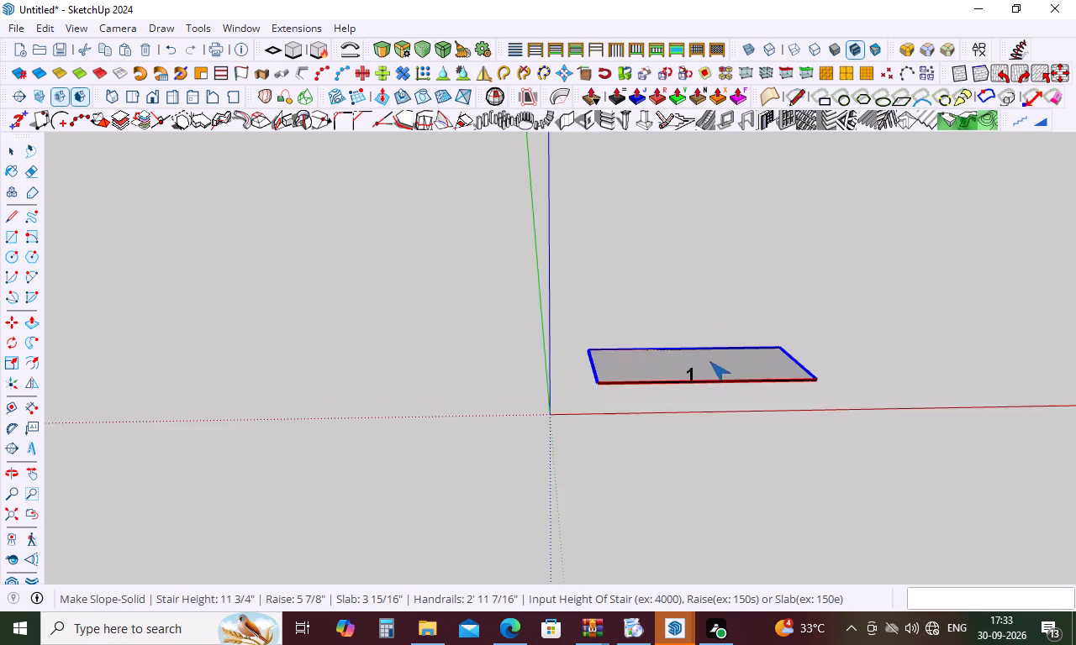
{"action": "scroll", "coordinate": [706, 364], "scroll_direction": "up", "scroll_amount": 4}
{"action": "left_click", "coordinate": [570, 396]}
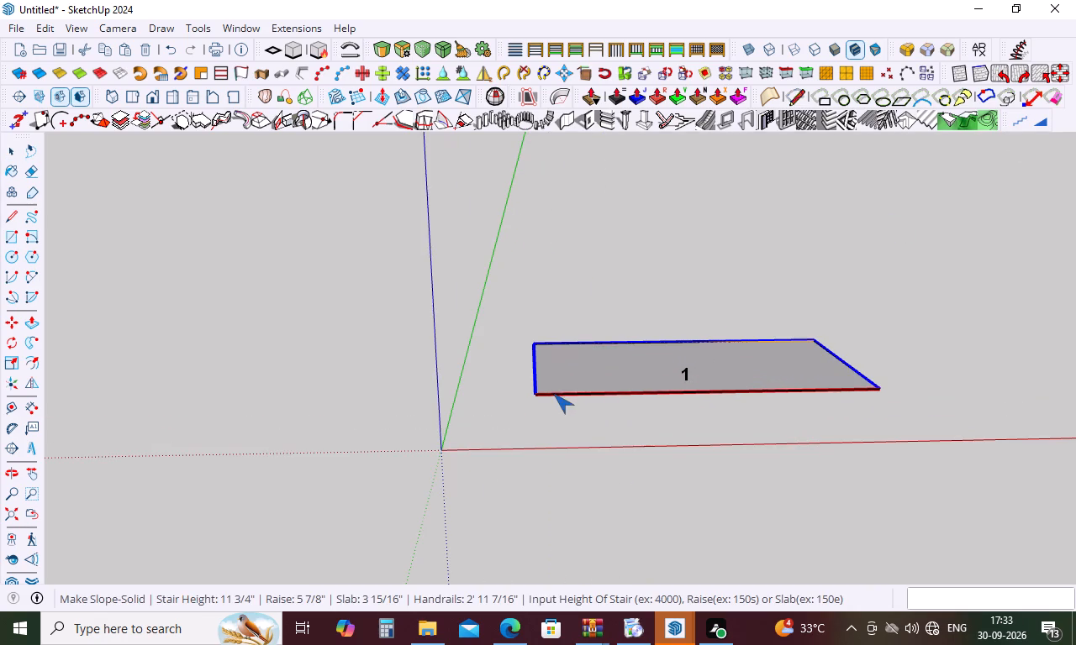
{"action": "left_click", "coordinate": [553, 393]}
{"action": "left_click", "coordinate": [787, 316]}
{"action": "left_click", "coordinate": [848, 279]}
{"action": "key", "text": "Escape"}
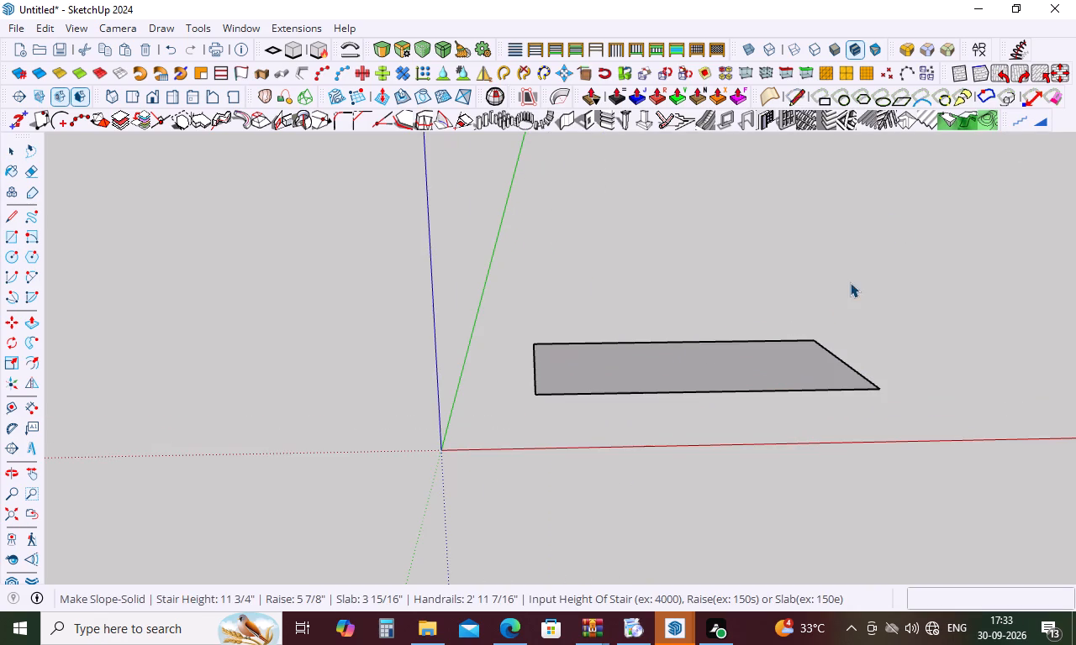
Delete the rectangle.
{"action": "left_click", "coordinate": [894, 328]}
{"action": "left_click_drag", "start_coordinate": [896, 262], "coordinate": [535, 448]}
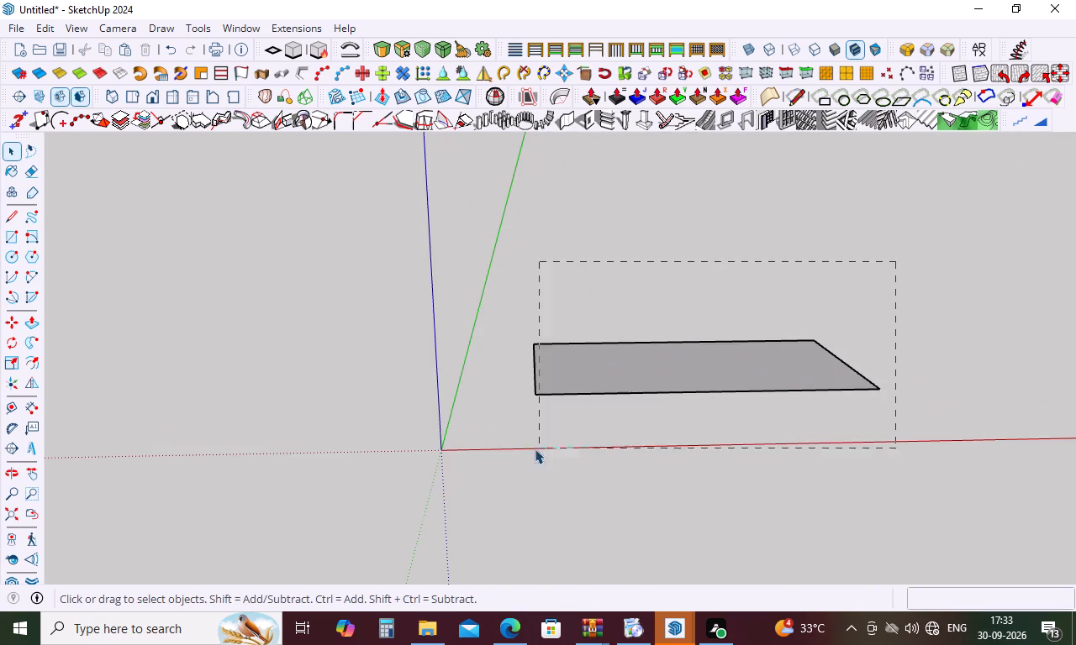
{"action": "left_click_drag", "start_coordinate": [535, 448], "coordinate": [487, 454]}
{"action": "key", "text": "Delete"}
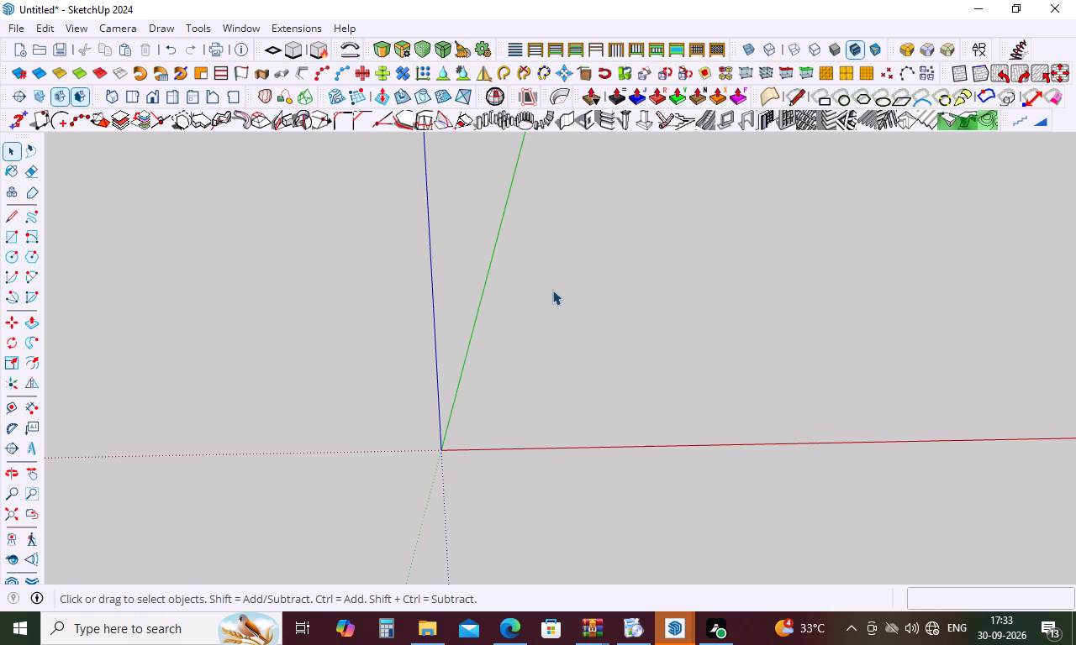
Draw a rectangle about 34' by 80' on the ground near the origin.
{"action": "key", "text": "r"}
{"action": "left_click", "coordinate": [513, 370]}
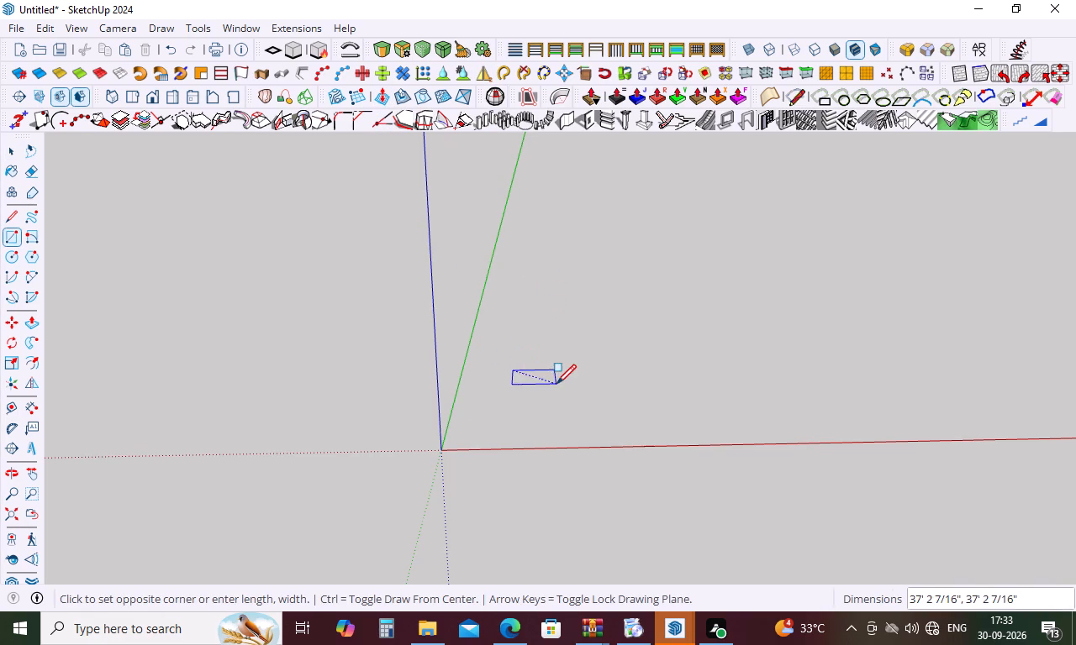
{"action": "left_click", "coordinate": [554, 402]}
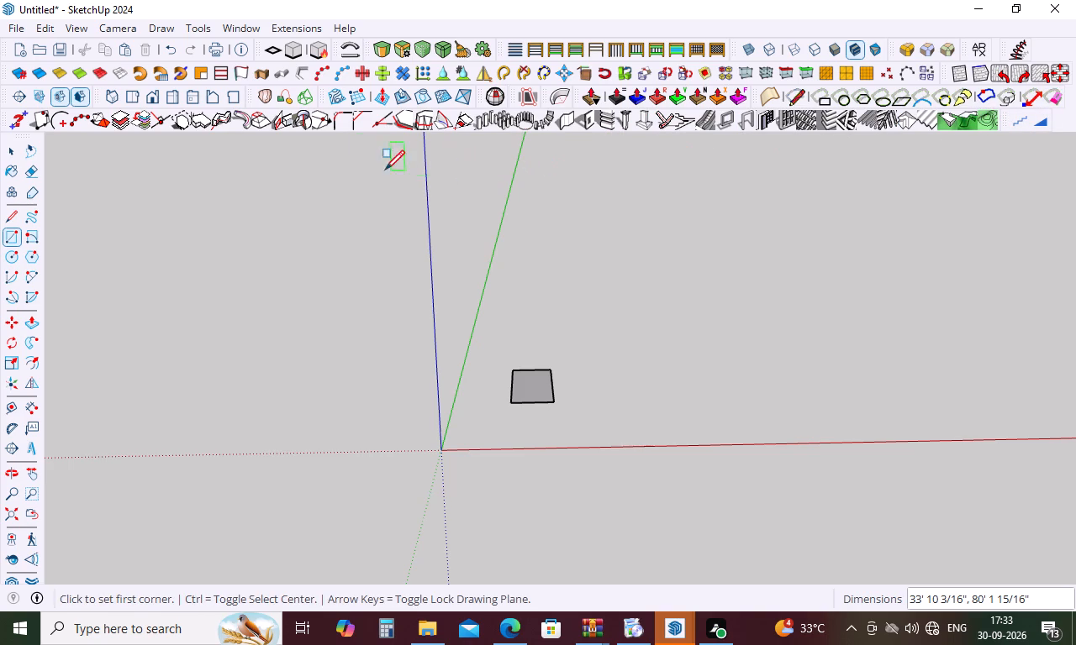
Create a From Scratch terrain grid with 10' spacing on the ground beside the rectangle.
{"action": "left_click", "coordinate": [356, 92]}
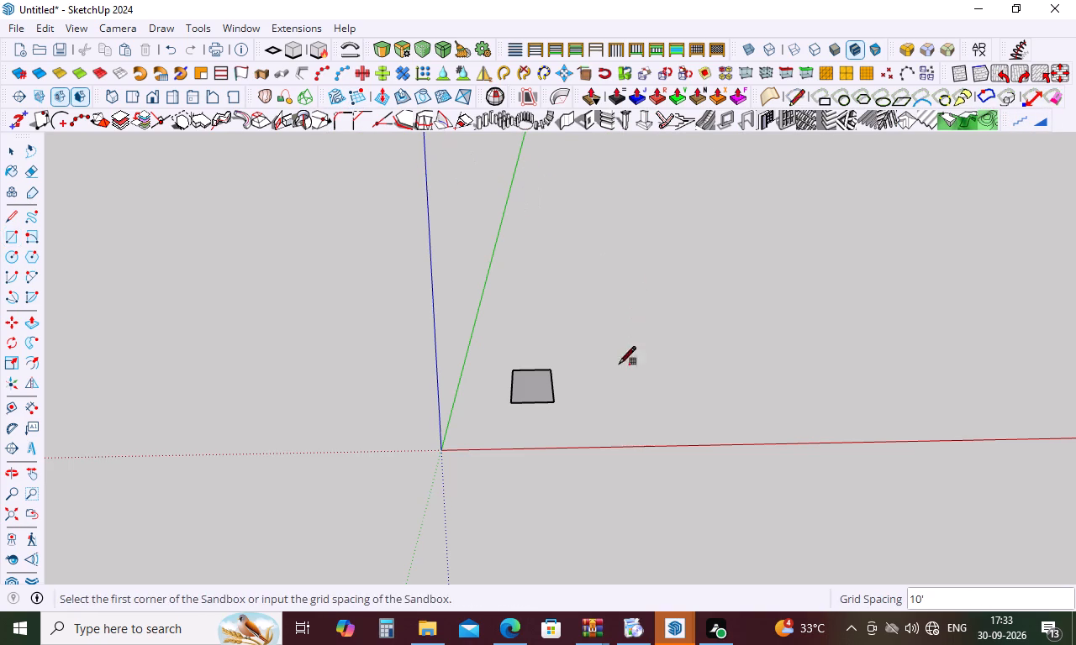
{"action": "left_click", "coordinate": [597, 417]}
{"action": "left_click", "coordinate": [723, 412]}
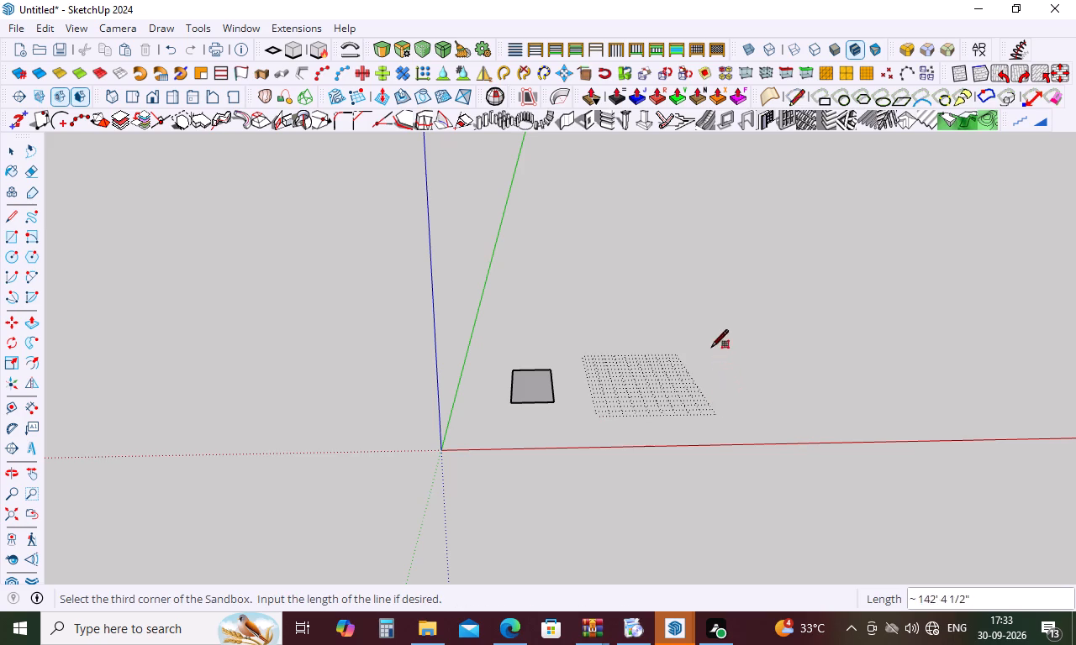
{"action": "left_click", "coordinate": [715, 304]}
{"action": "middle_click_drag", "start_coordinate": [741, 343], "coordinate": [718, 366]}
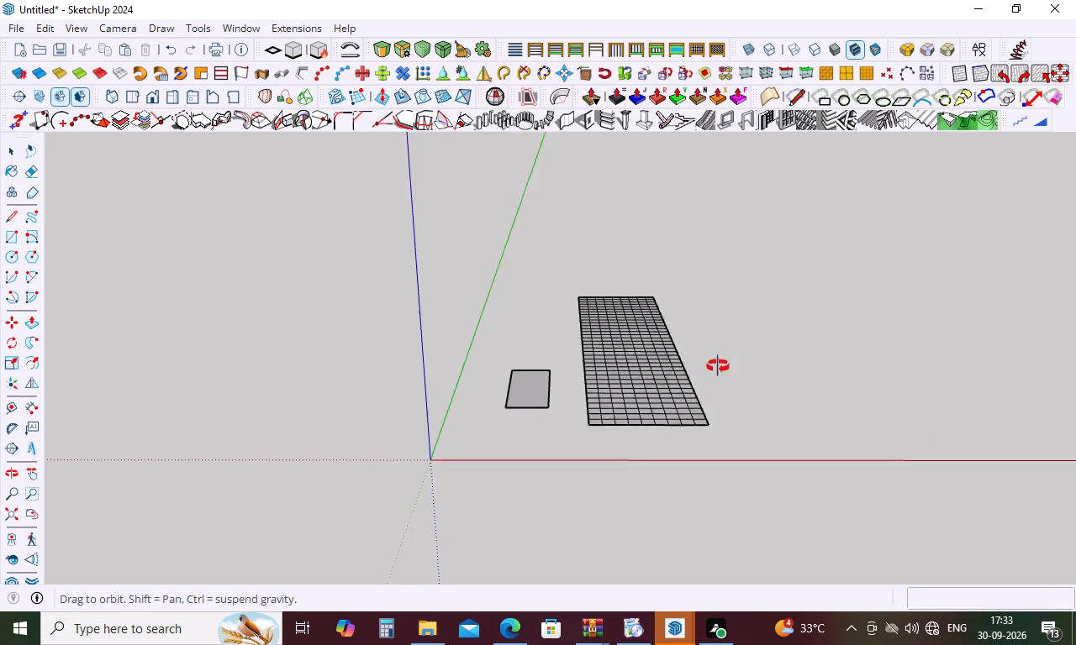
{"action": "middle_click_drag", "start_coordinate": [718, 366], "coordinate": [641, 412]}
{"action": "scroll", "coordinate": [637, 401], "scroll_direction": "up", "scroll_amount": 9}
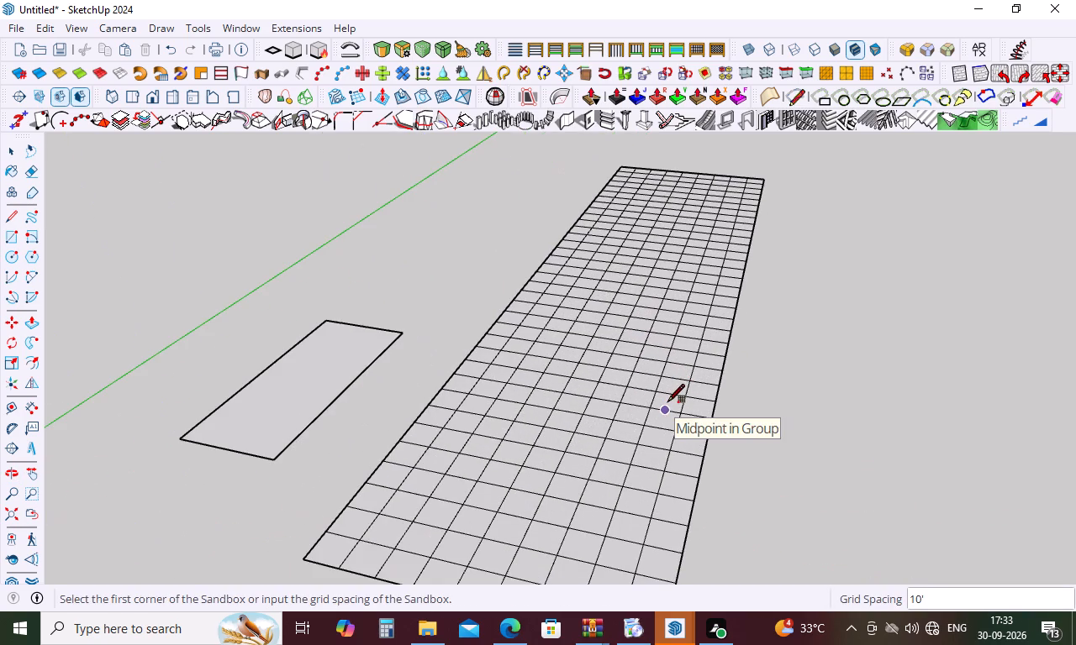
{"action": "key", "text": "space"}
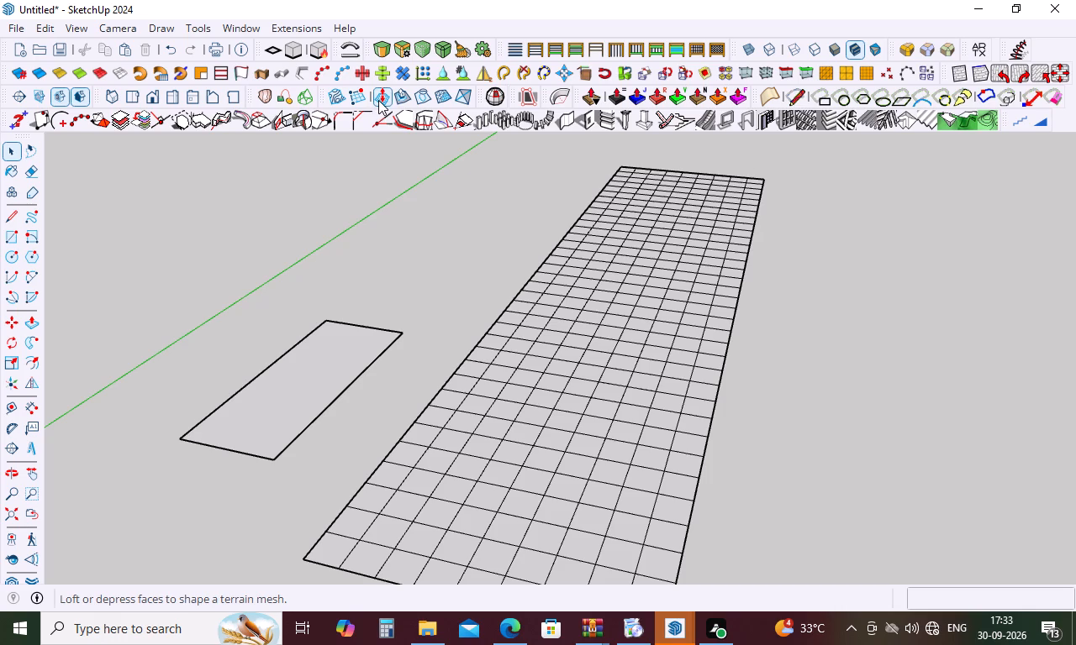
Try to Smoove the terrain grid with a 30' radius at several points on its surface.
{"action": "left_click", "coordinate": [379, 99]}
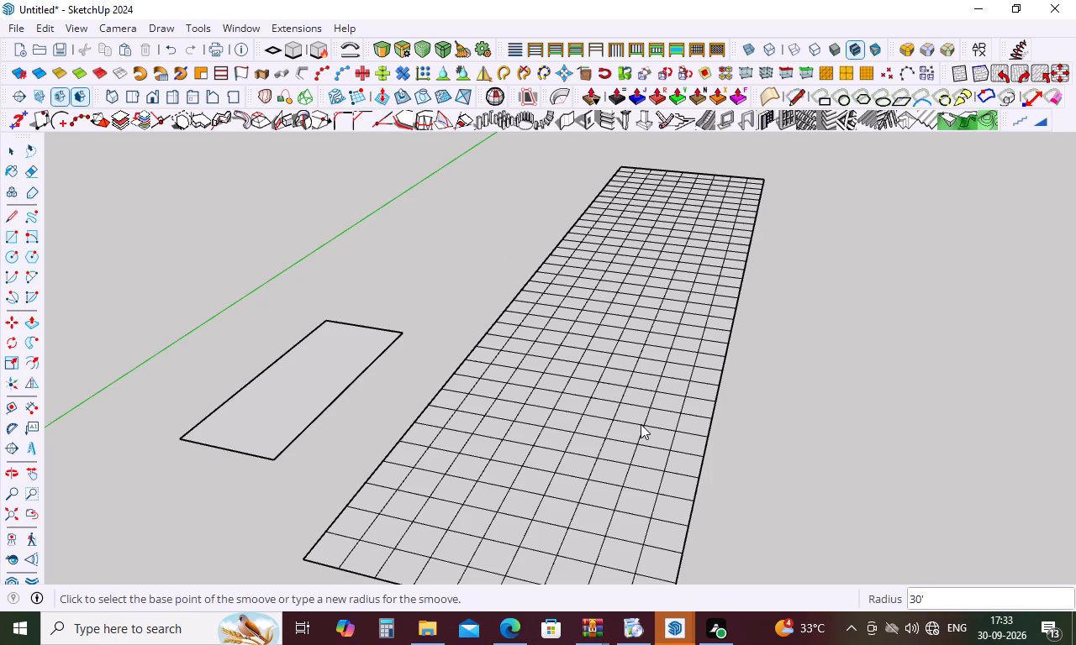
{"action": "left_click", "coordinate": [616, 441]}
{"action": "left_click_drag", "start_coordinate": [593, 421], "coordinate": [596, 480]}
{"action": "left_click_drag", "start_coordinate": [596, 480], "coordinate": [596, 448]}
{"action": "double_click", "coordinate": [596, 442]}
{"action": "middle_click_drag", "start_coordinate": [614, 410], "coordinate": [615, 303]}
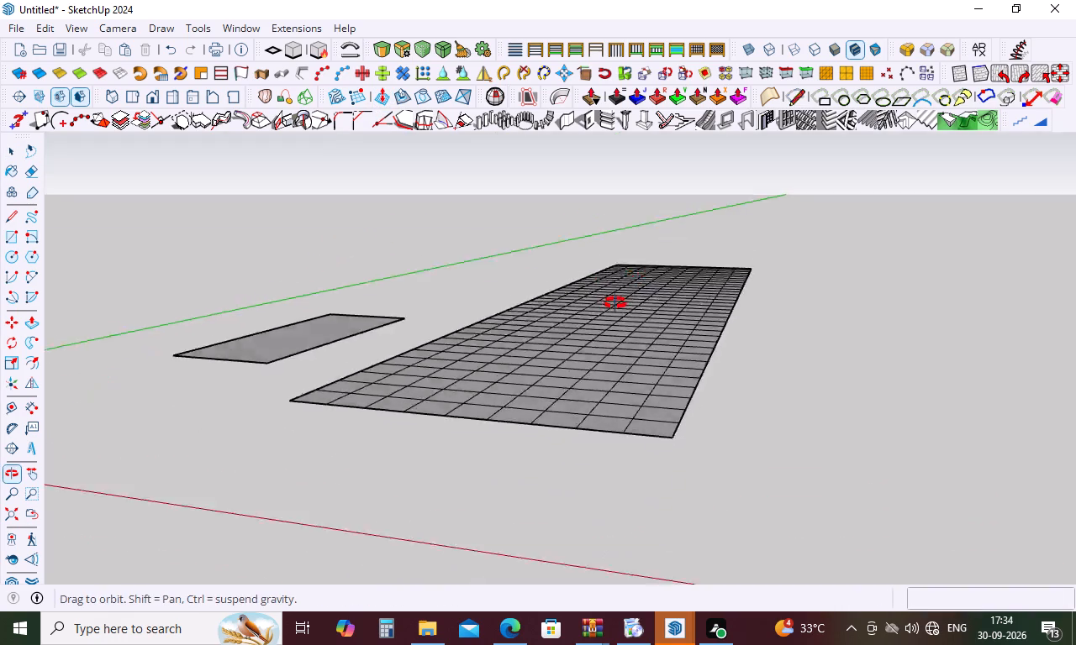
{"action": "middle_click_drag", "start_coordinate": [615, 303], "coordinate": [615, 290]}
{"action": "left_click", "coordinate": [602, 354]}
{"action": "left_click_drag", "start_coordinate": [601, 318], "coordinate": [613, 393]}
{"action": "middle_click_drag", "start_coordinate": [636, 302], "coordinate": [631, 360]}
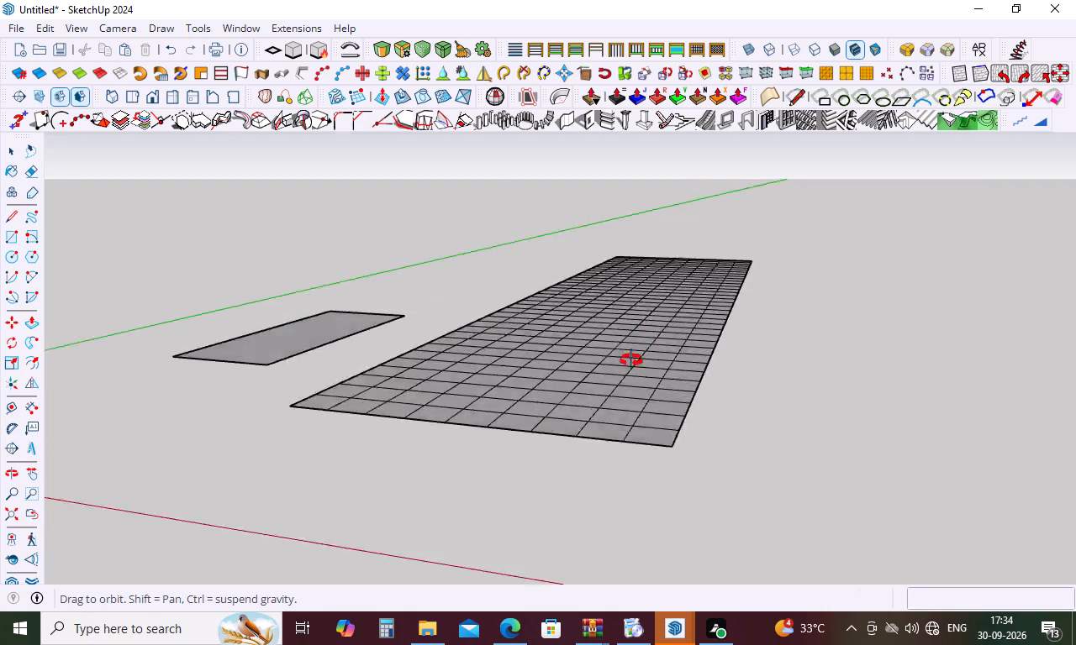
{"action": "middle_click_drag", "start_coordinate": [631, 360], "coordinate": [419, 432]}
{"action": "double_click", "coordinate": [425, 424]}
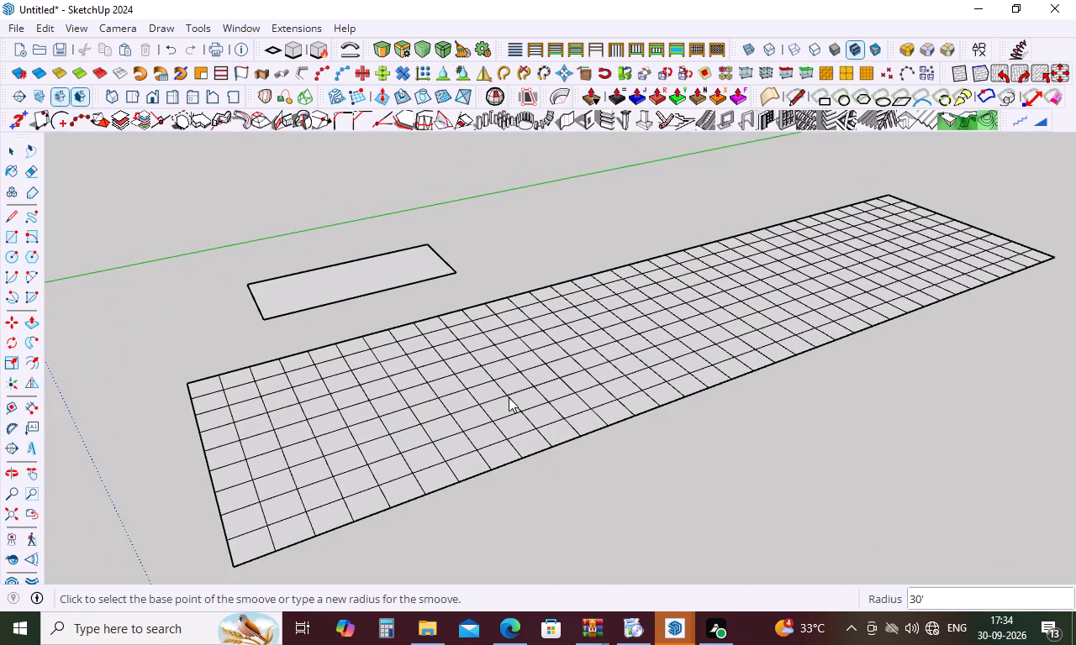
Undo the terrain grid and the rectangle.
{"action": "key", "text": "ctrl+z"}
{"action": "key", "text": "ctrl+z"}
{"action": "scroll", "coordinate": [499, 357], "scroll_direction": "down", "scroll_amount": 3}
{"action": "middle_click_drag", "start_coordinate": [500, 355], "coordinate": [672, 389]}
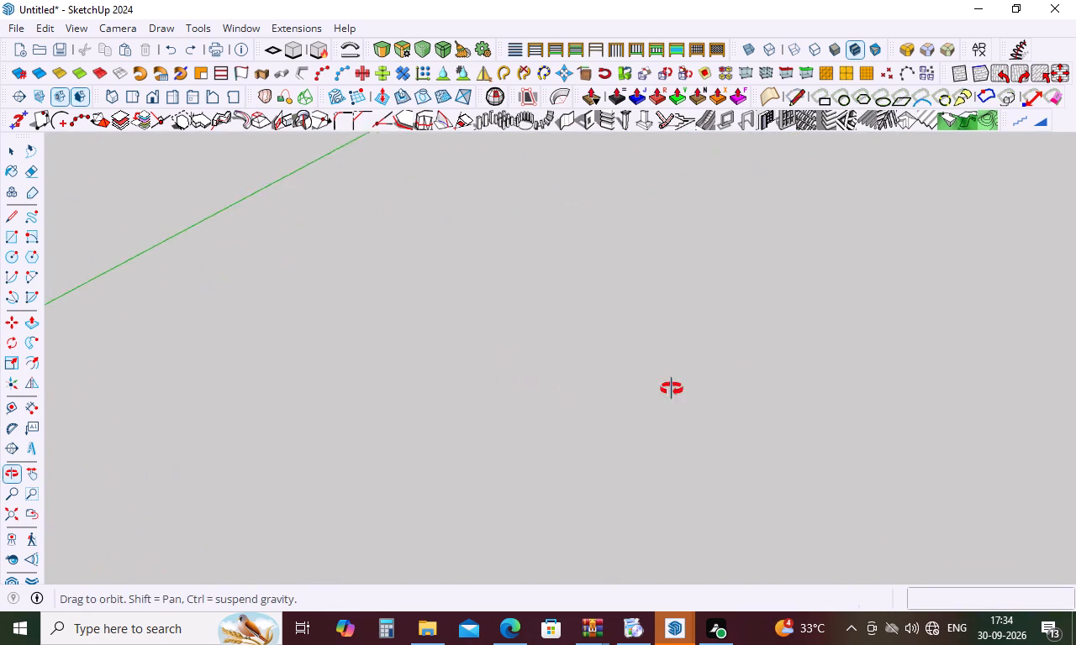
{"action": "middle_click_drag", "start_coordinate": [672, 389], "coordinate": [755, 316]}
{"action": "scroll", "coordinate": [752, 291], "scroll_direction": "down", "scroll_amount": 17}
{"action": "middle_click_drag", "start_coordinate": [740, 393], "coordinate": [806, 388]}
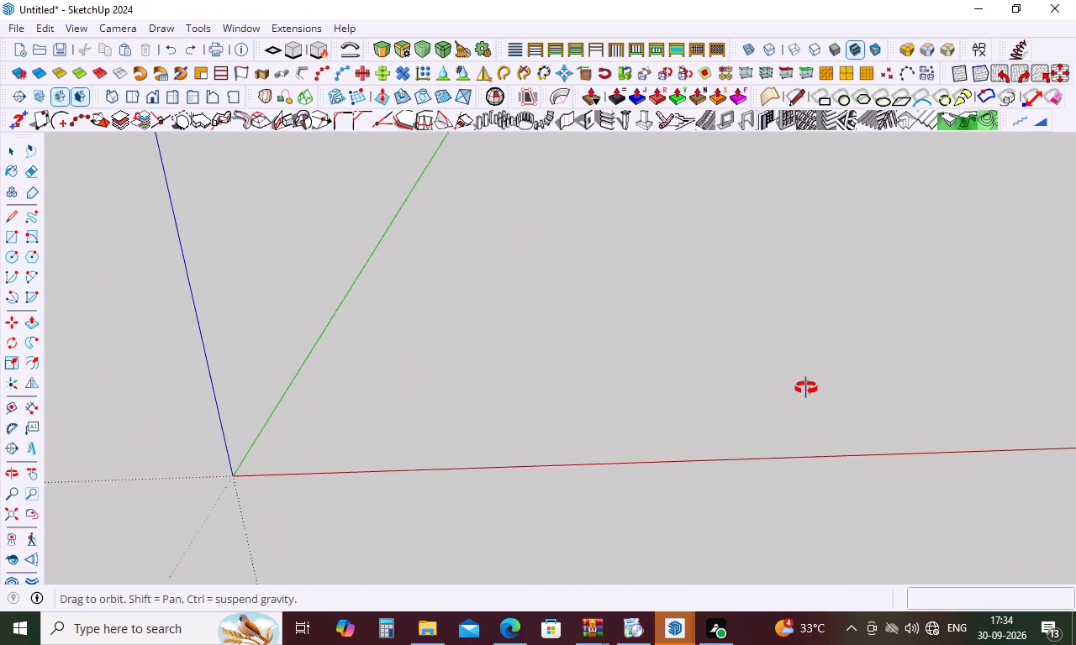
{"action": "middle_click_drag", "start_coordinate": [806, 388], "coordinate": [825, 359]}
Create a From Scratch terrain grid about 540' by 300' with 10' spacing on the ground near the origin.
{"action": "left_click", "coordinate": [360, 95]}
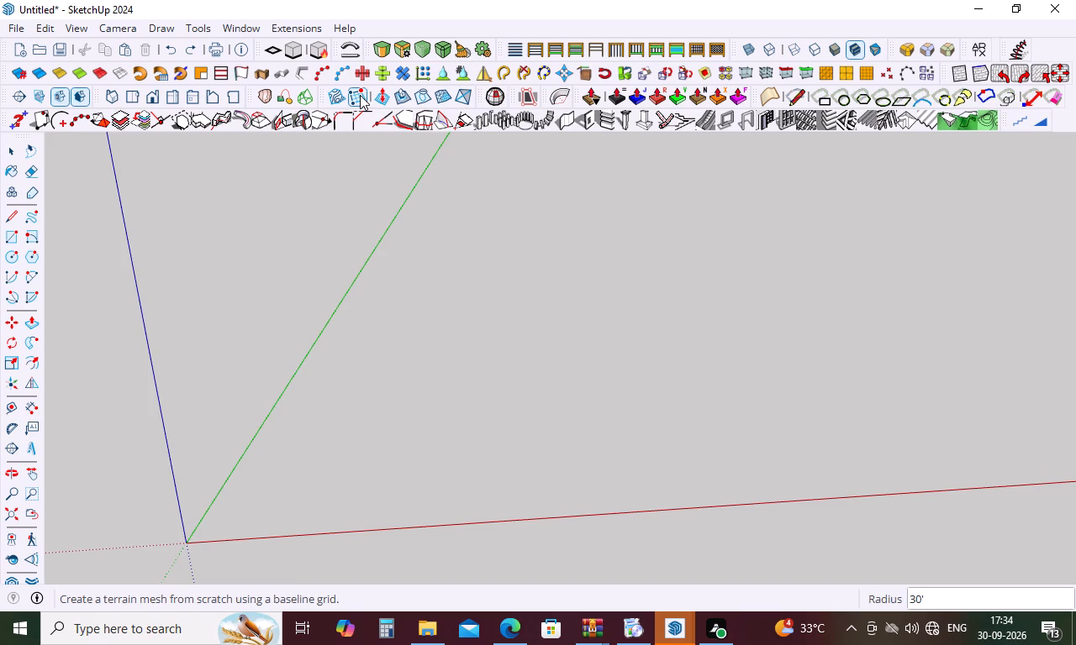
{"action": "left_click", "coordinate": [301, 506]}
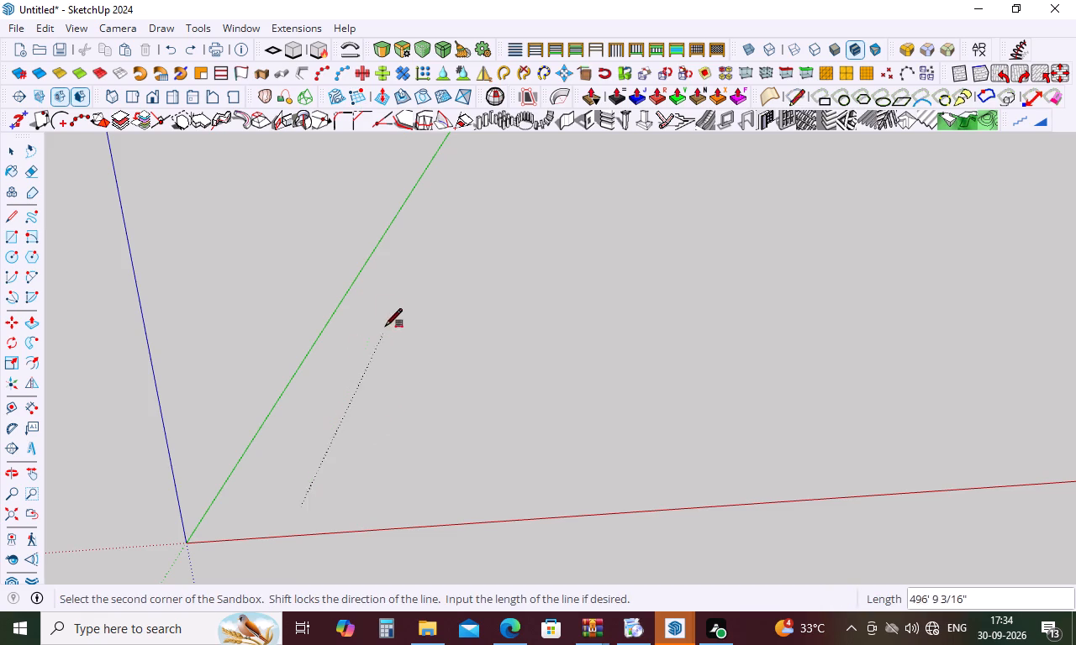
{"action": "left_click", "coordinate": [398, 323]}
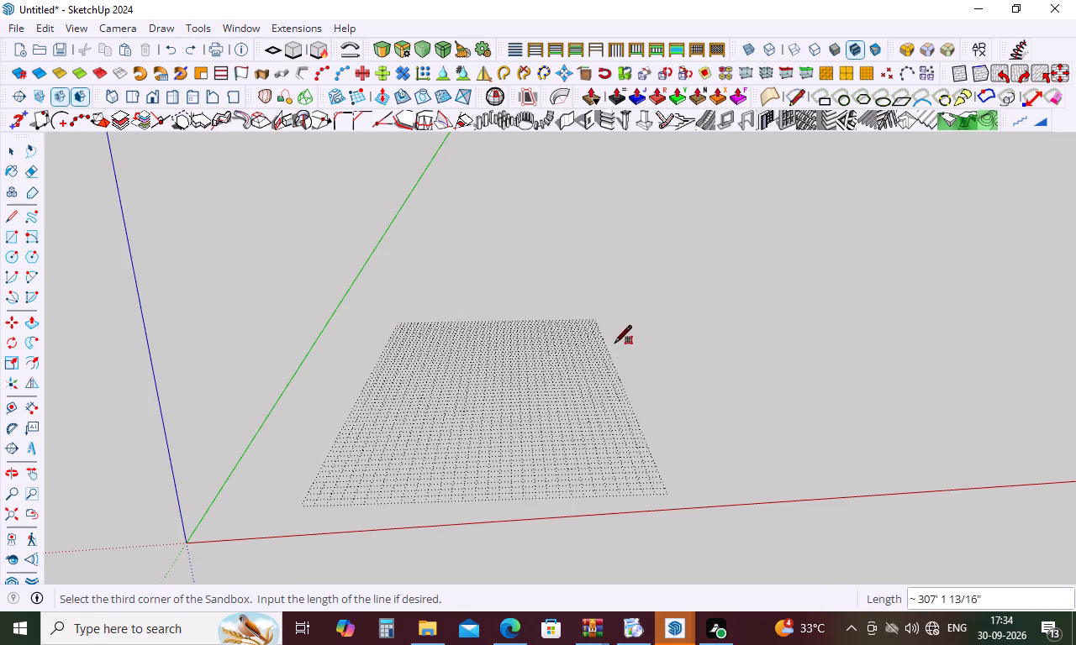
{"action": "left_click", "coordinate": [614, 351]}
{"action": "key", "text": "space"}
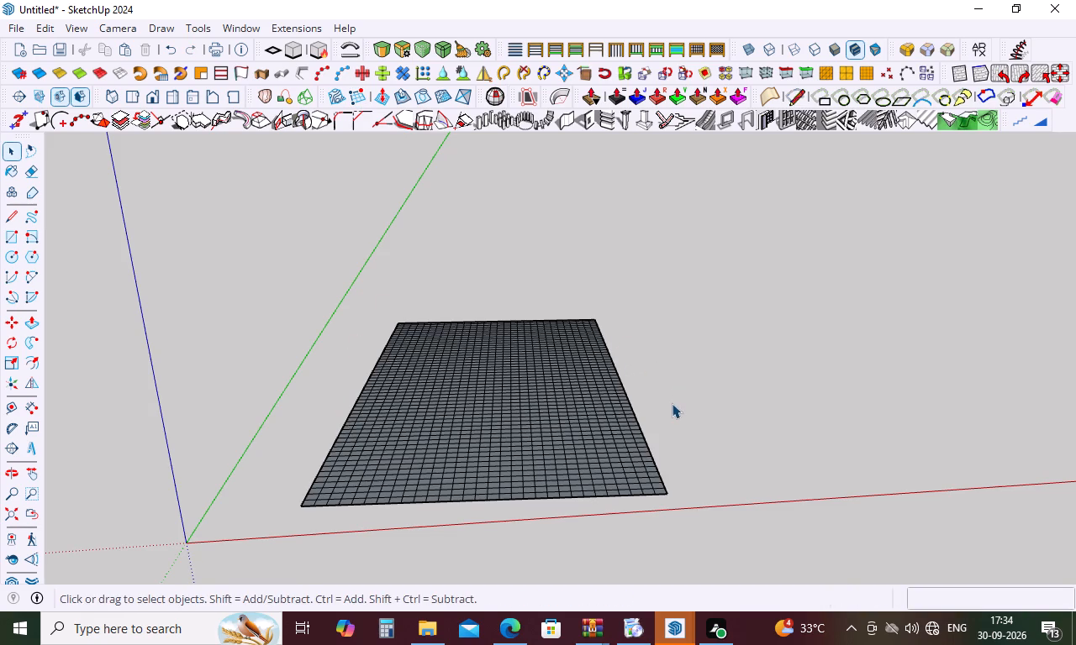
{"action": "middle_click_drag", "start_coordinate": [657, 399], "coordinate": [666, 467]}
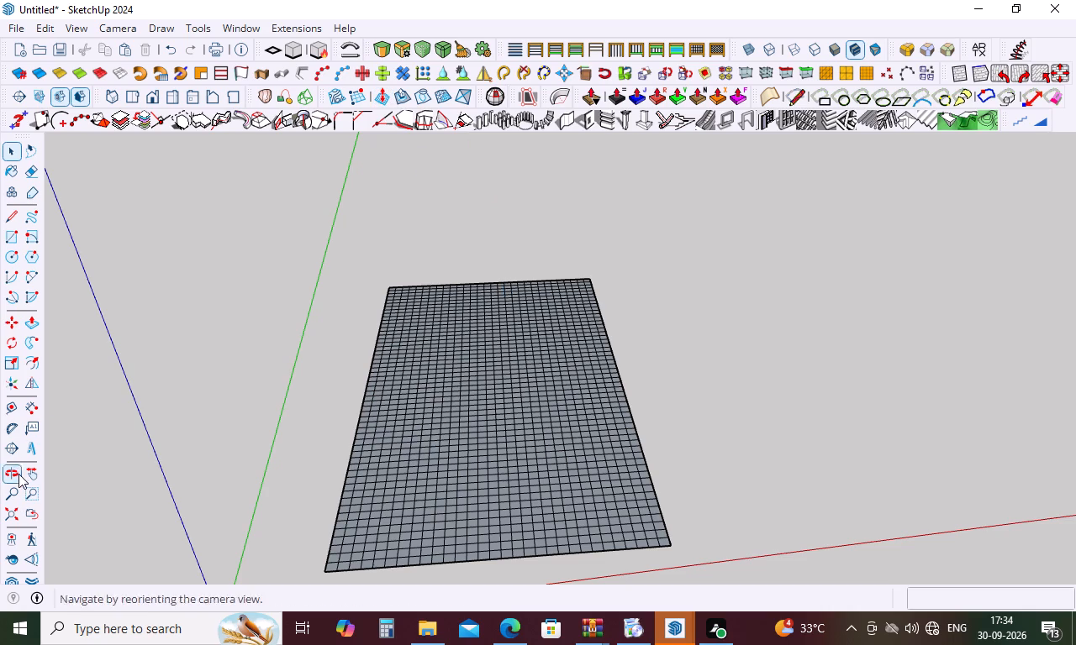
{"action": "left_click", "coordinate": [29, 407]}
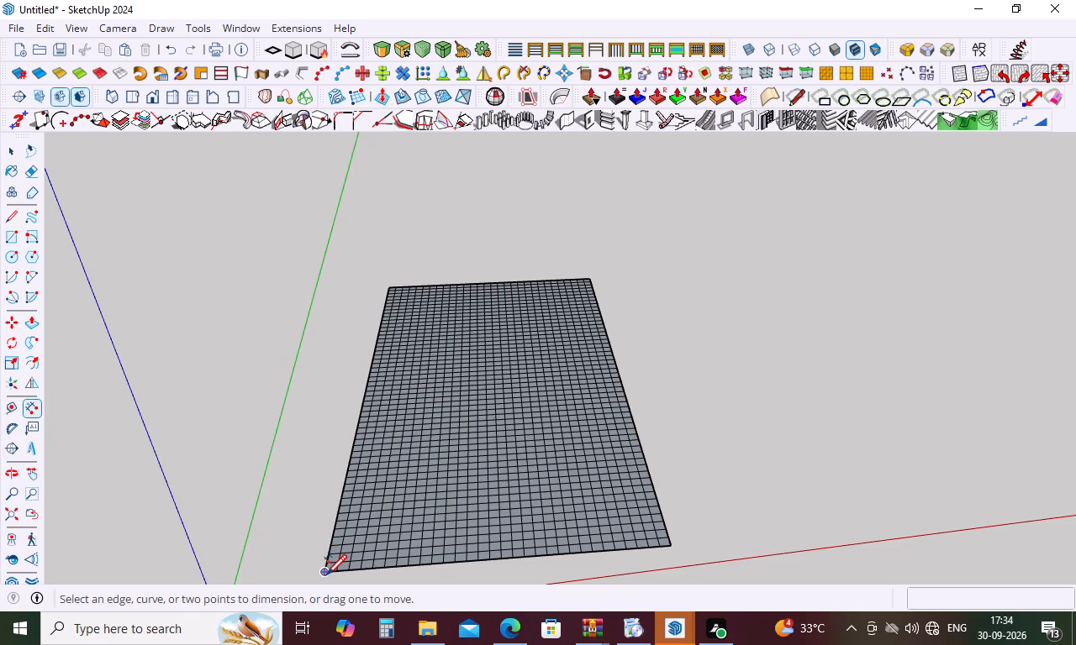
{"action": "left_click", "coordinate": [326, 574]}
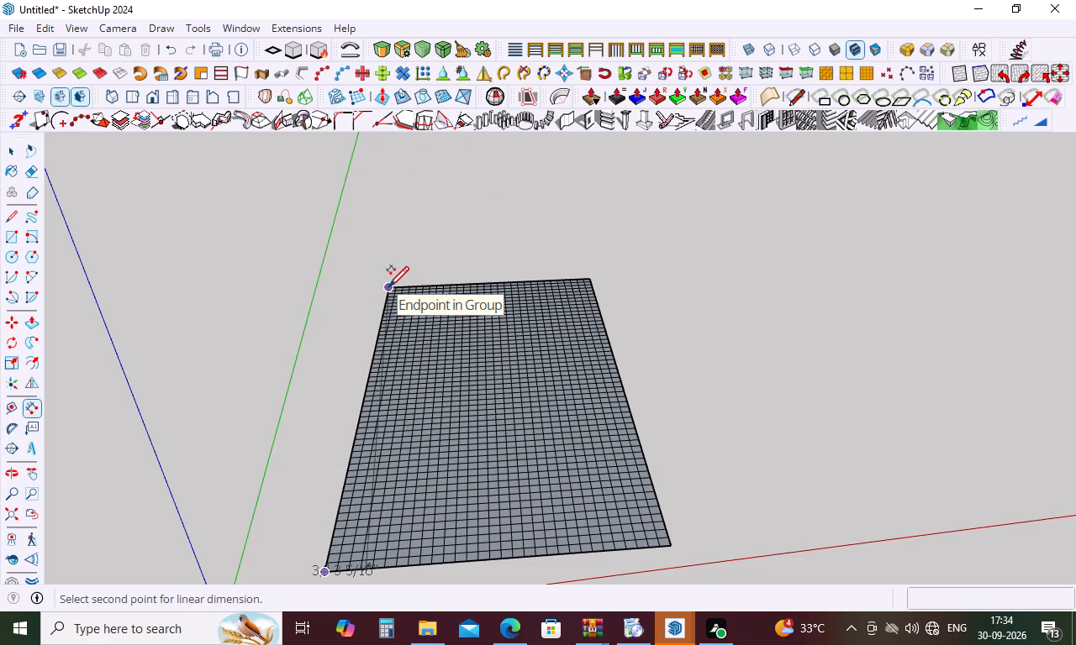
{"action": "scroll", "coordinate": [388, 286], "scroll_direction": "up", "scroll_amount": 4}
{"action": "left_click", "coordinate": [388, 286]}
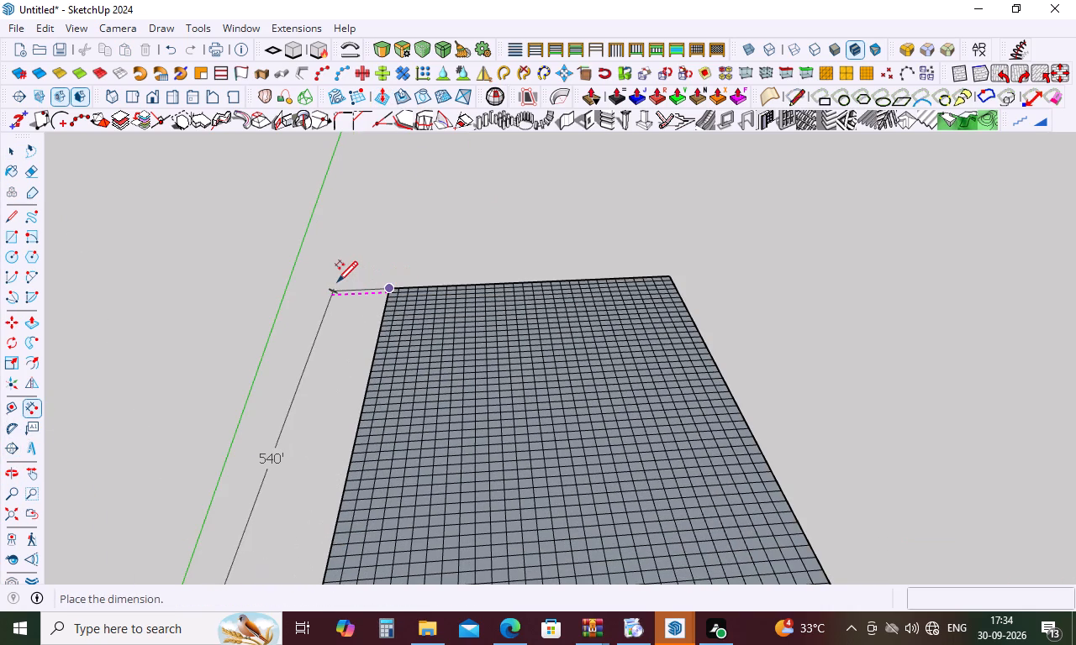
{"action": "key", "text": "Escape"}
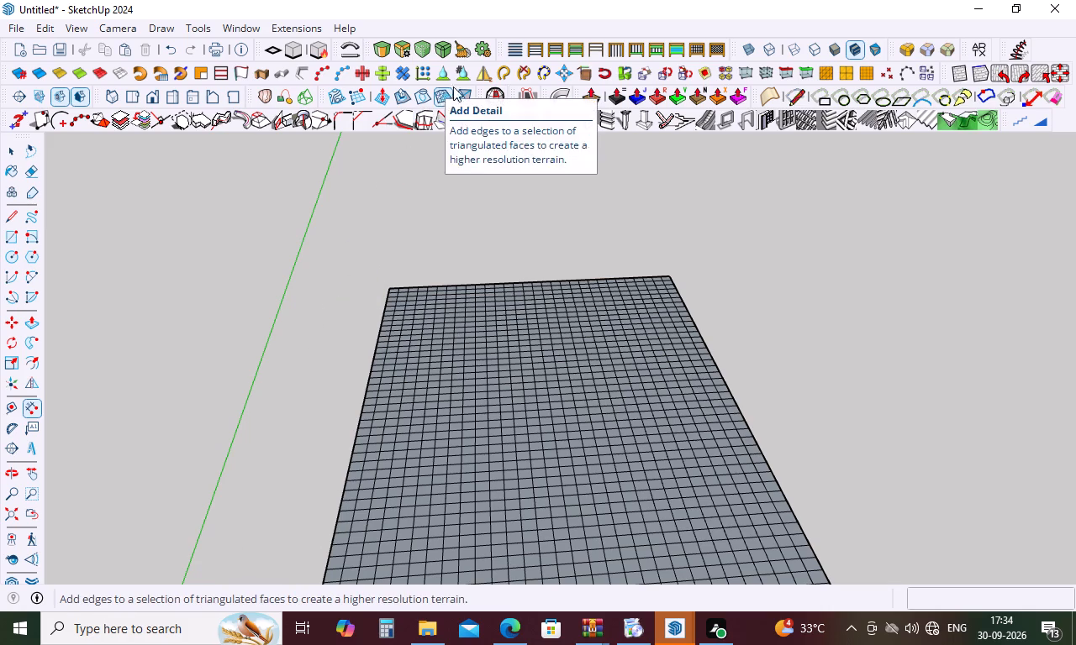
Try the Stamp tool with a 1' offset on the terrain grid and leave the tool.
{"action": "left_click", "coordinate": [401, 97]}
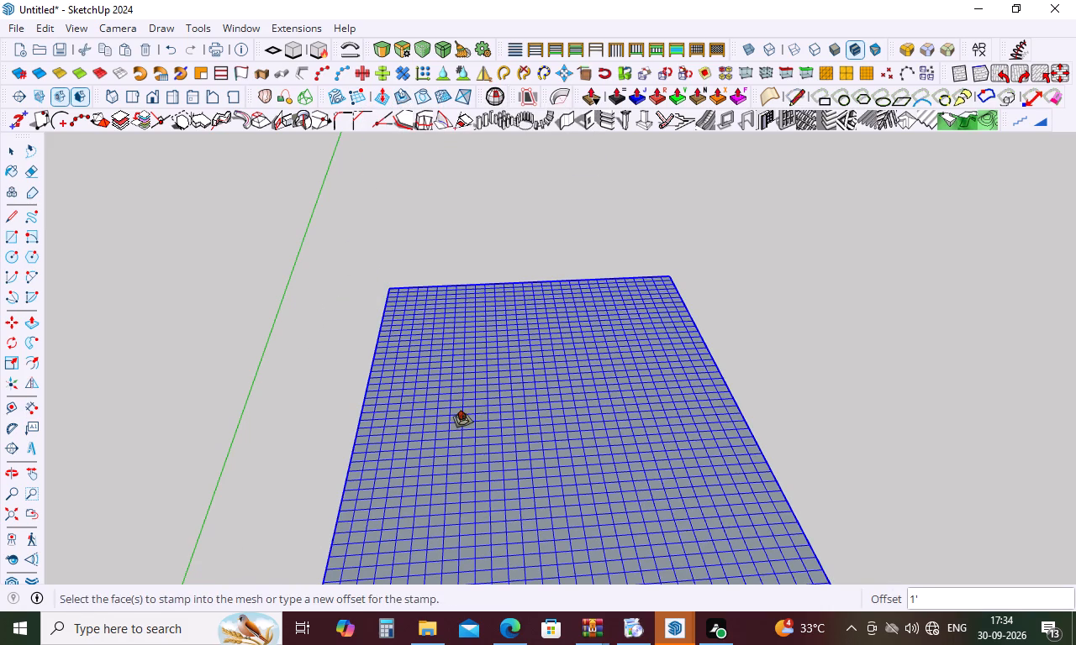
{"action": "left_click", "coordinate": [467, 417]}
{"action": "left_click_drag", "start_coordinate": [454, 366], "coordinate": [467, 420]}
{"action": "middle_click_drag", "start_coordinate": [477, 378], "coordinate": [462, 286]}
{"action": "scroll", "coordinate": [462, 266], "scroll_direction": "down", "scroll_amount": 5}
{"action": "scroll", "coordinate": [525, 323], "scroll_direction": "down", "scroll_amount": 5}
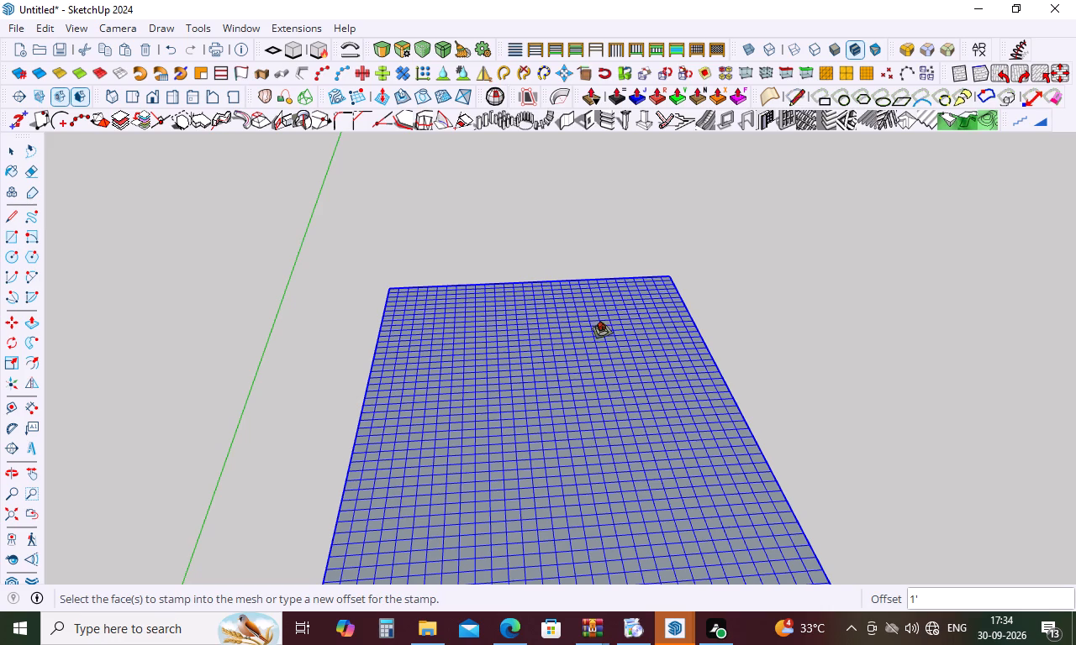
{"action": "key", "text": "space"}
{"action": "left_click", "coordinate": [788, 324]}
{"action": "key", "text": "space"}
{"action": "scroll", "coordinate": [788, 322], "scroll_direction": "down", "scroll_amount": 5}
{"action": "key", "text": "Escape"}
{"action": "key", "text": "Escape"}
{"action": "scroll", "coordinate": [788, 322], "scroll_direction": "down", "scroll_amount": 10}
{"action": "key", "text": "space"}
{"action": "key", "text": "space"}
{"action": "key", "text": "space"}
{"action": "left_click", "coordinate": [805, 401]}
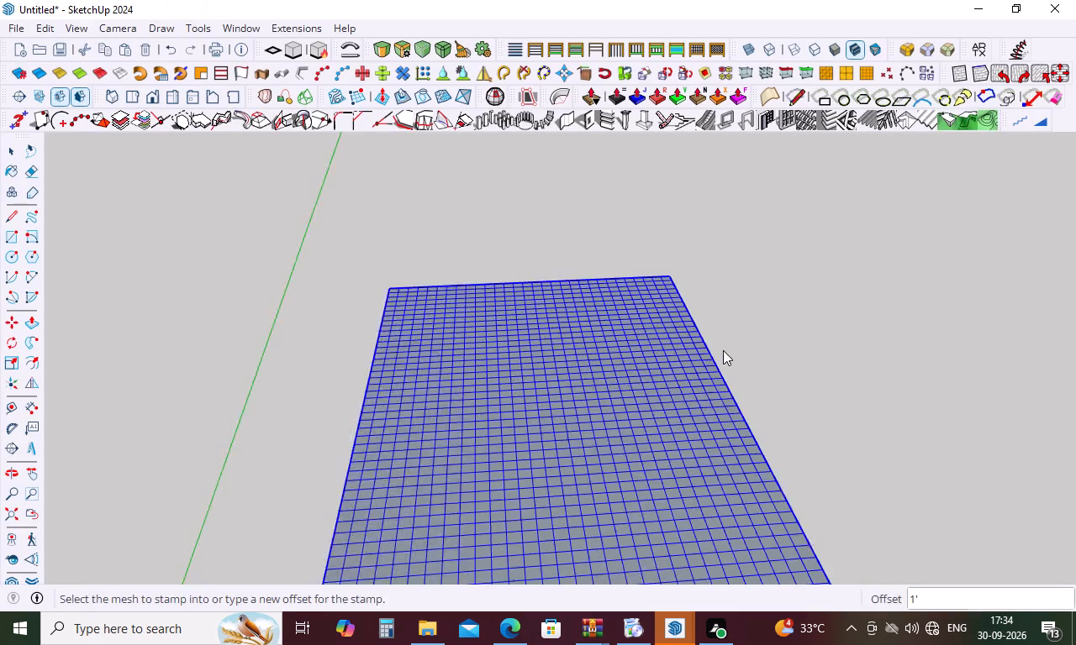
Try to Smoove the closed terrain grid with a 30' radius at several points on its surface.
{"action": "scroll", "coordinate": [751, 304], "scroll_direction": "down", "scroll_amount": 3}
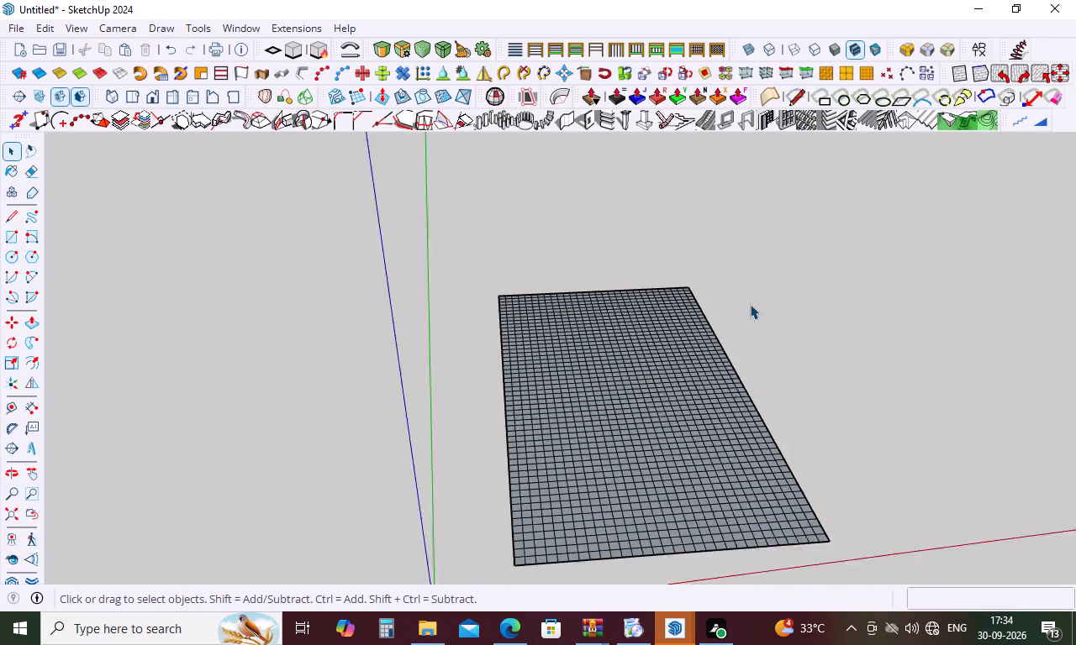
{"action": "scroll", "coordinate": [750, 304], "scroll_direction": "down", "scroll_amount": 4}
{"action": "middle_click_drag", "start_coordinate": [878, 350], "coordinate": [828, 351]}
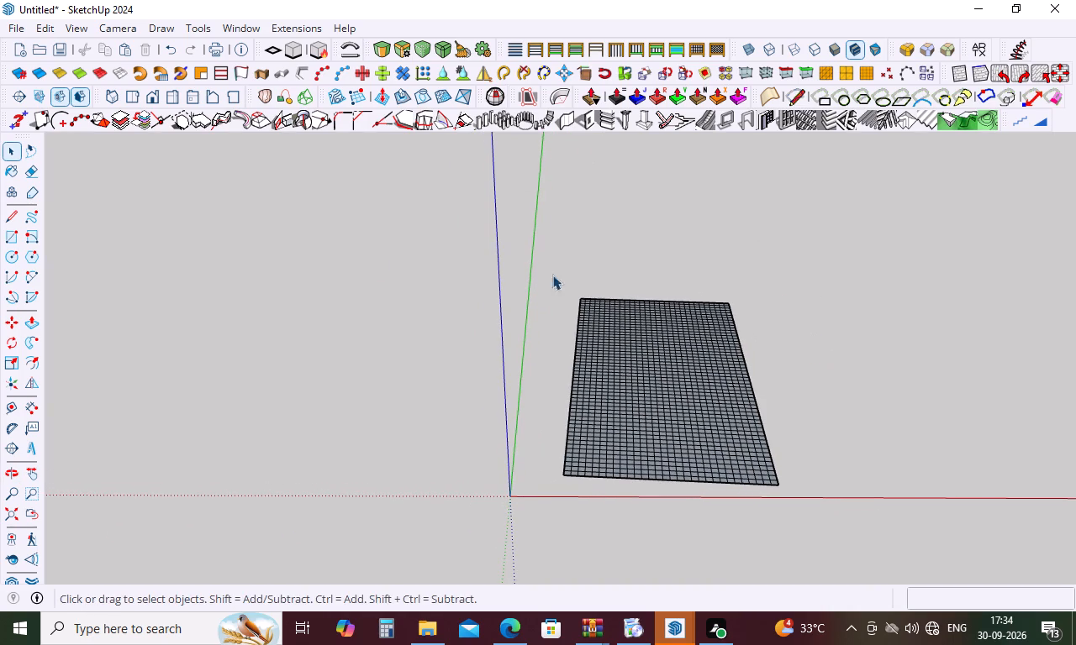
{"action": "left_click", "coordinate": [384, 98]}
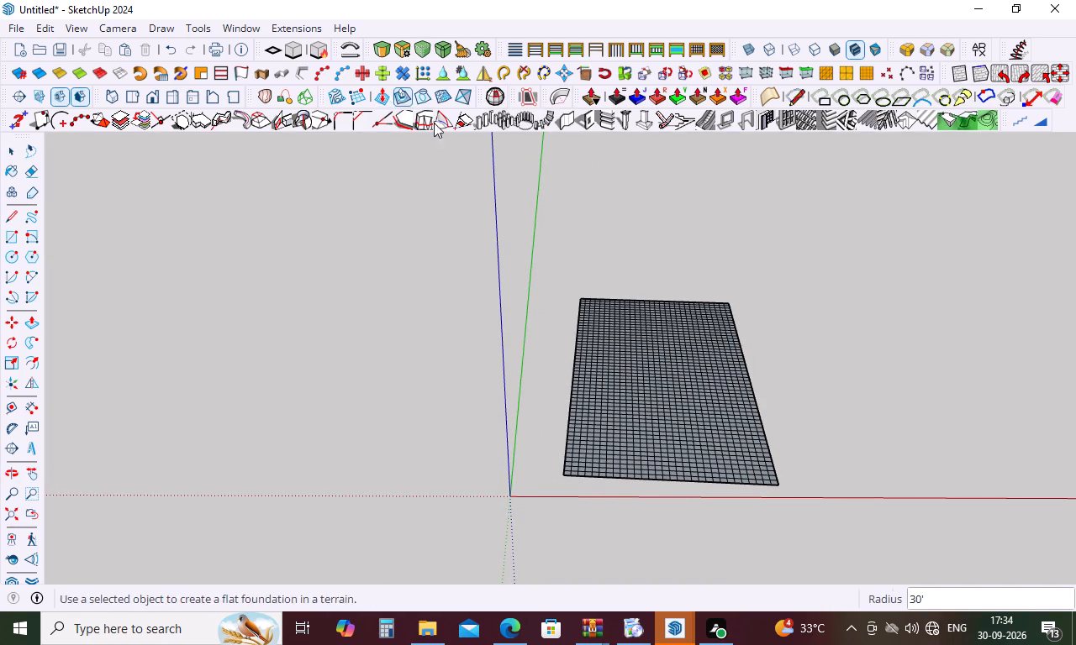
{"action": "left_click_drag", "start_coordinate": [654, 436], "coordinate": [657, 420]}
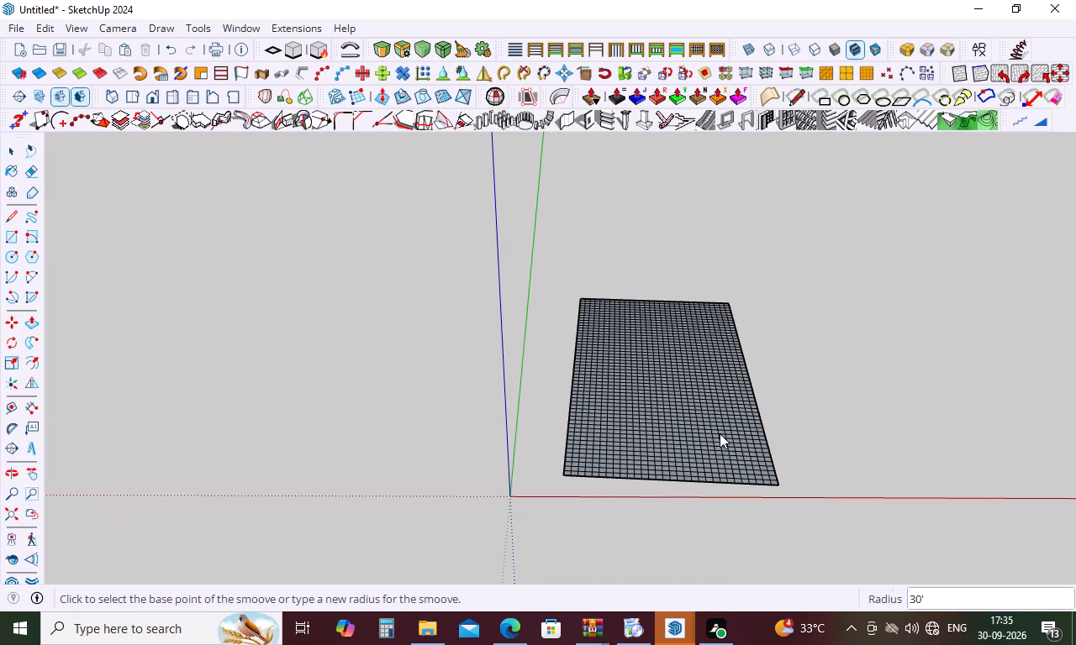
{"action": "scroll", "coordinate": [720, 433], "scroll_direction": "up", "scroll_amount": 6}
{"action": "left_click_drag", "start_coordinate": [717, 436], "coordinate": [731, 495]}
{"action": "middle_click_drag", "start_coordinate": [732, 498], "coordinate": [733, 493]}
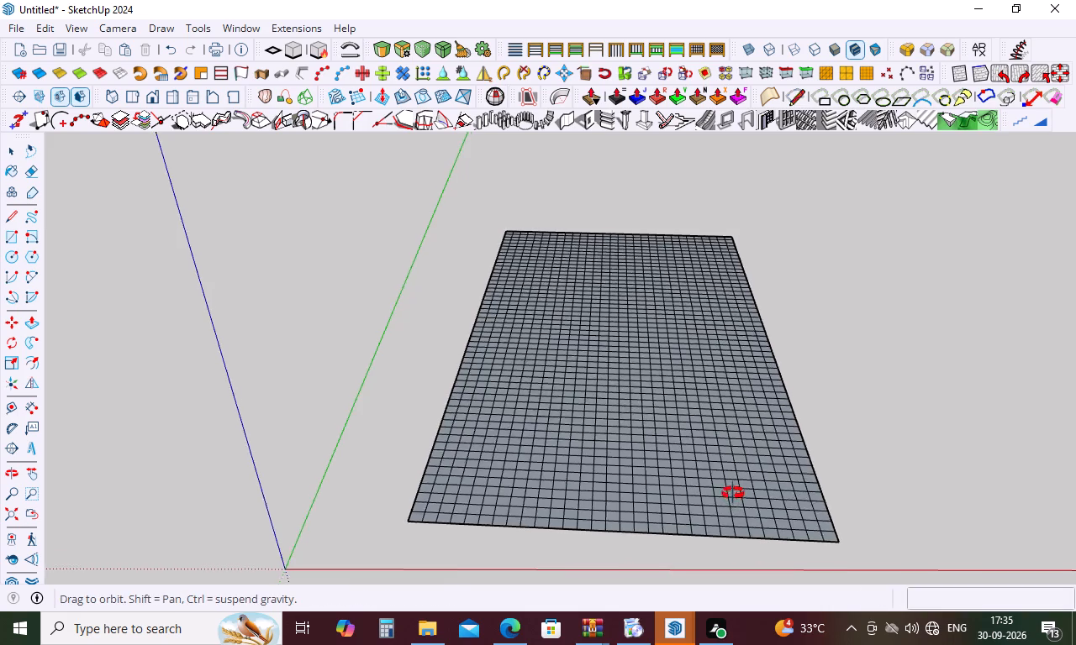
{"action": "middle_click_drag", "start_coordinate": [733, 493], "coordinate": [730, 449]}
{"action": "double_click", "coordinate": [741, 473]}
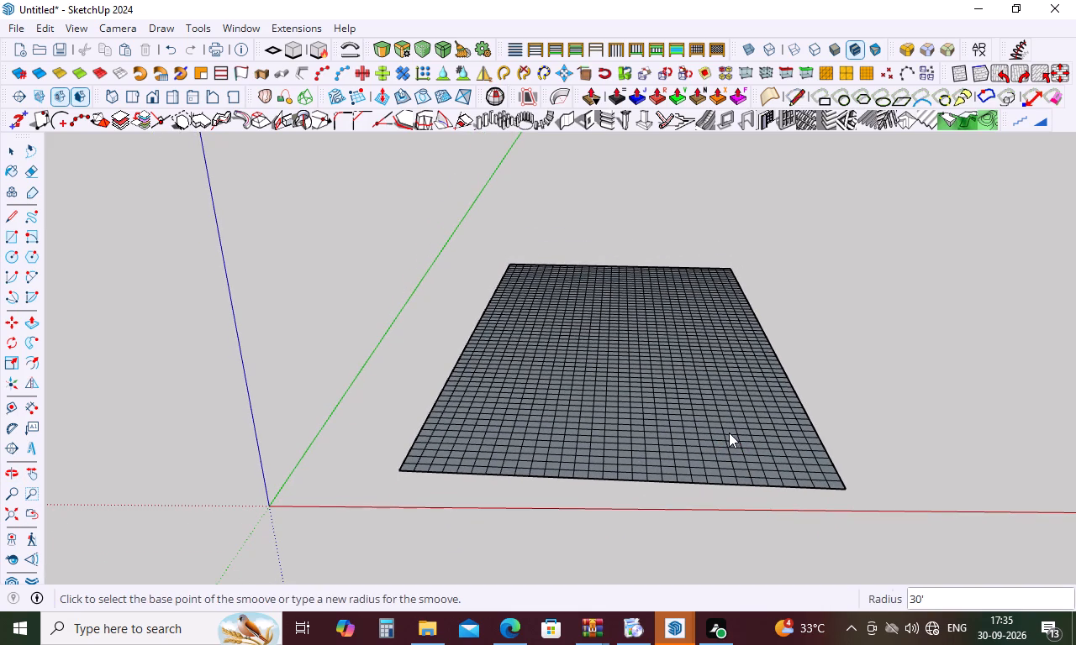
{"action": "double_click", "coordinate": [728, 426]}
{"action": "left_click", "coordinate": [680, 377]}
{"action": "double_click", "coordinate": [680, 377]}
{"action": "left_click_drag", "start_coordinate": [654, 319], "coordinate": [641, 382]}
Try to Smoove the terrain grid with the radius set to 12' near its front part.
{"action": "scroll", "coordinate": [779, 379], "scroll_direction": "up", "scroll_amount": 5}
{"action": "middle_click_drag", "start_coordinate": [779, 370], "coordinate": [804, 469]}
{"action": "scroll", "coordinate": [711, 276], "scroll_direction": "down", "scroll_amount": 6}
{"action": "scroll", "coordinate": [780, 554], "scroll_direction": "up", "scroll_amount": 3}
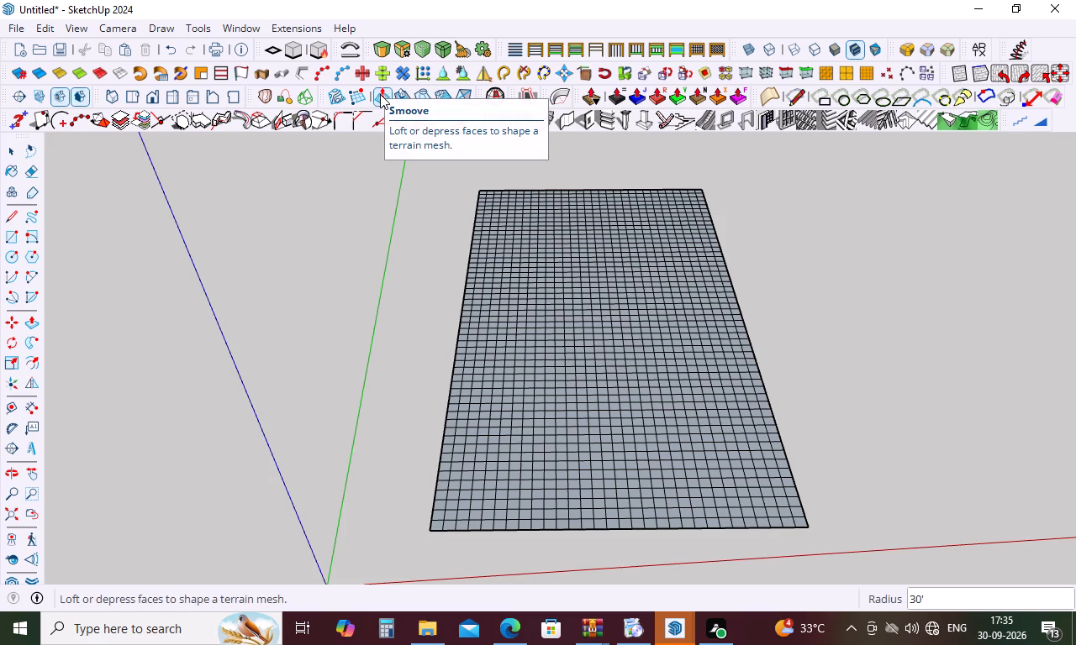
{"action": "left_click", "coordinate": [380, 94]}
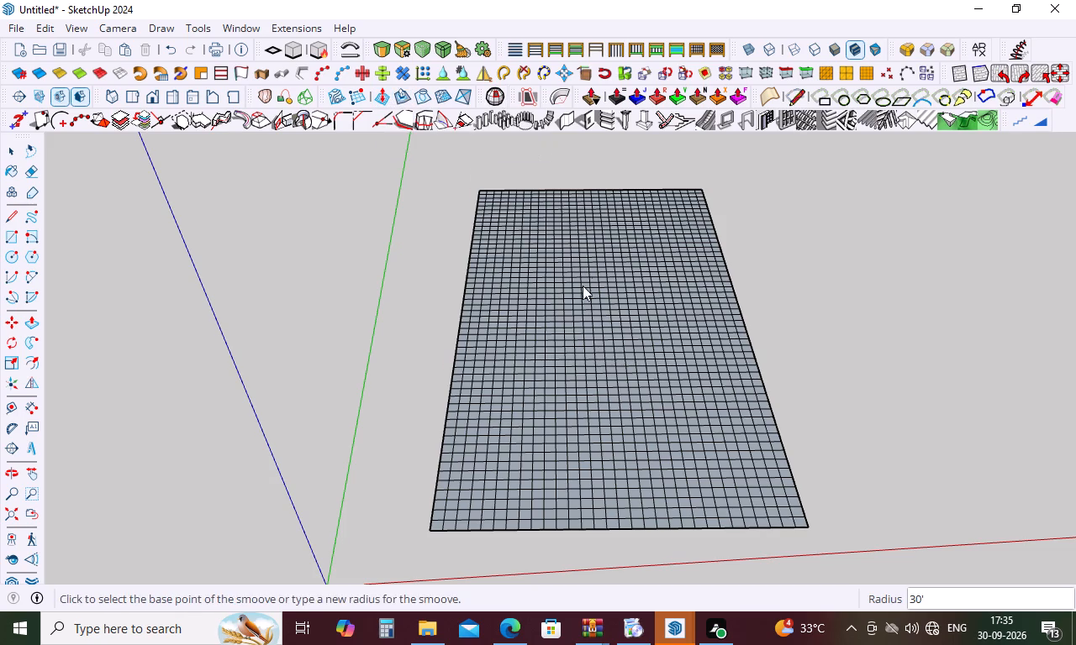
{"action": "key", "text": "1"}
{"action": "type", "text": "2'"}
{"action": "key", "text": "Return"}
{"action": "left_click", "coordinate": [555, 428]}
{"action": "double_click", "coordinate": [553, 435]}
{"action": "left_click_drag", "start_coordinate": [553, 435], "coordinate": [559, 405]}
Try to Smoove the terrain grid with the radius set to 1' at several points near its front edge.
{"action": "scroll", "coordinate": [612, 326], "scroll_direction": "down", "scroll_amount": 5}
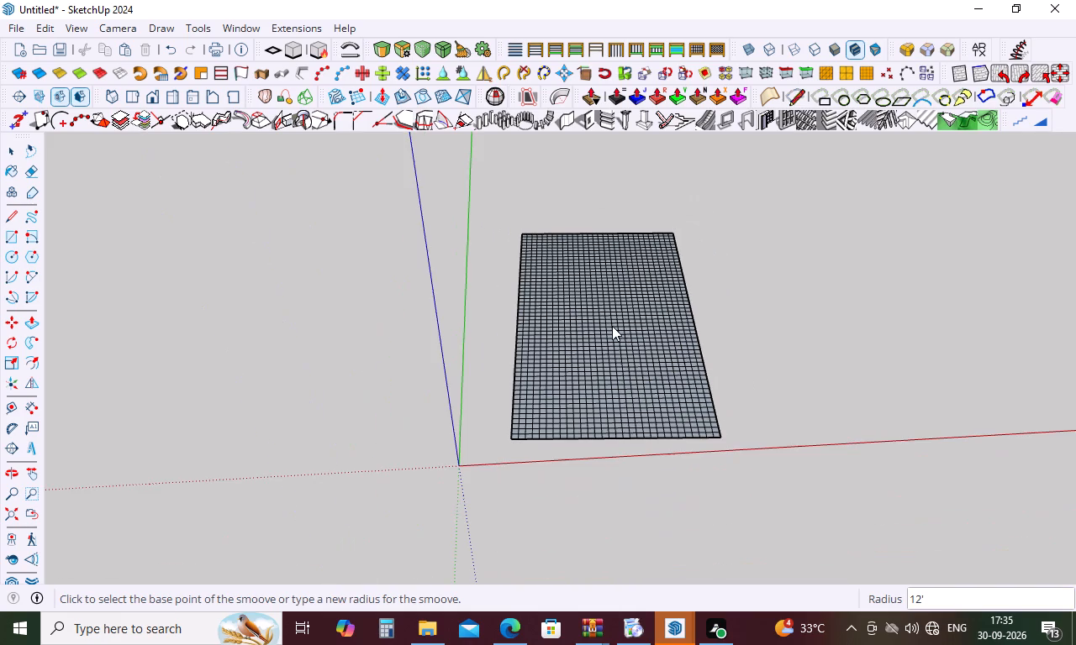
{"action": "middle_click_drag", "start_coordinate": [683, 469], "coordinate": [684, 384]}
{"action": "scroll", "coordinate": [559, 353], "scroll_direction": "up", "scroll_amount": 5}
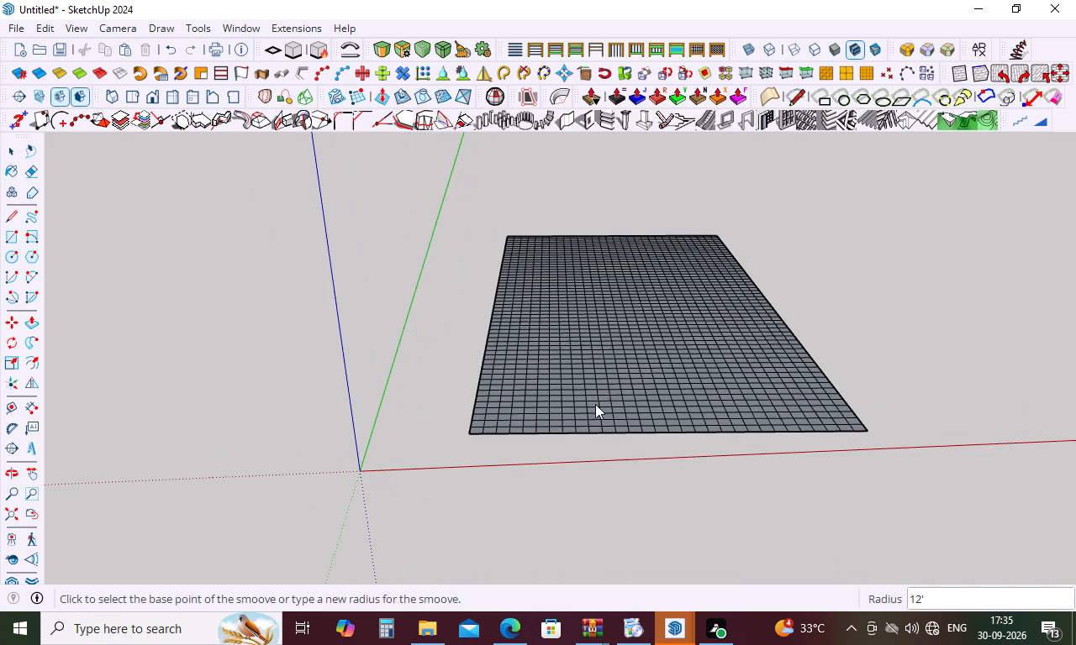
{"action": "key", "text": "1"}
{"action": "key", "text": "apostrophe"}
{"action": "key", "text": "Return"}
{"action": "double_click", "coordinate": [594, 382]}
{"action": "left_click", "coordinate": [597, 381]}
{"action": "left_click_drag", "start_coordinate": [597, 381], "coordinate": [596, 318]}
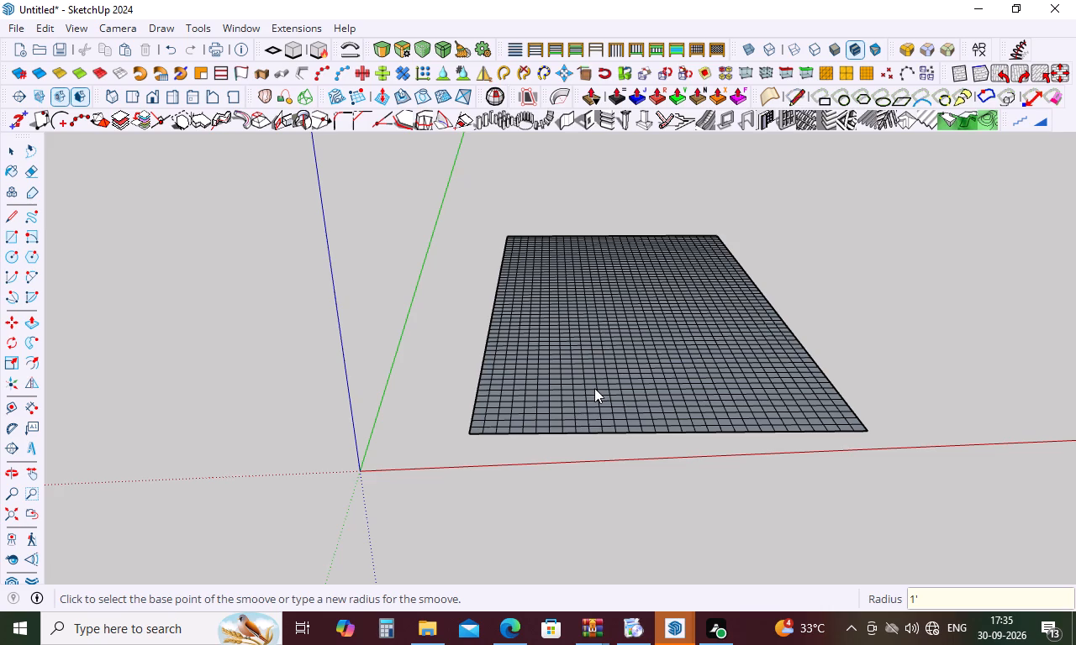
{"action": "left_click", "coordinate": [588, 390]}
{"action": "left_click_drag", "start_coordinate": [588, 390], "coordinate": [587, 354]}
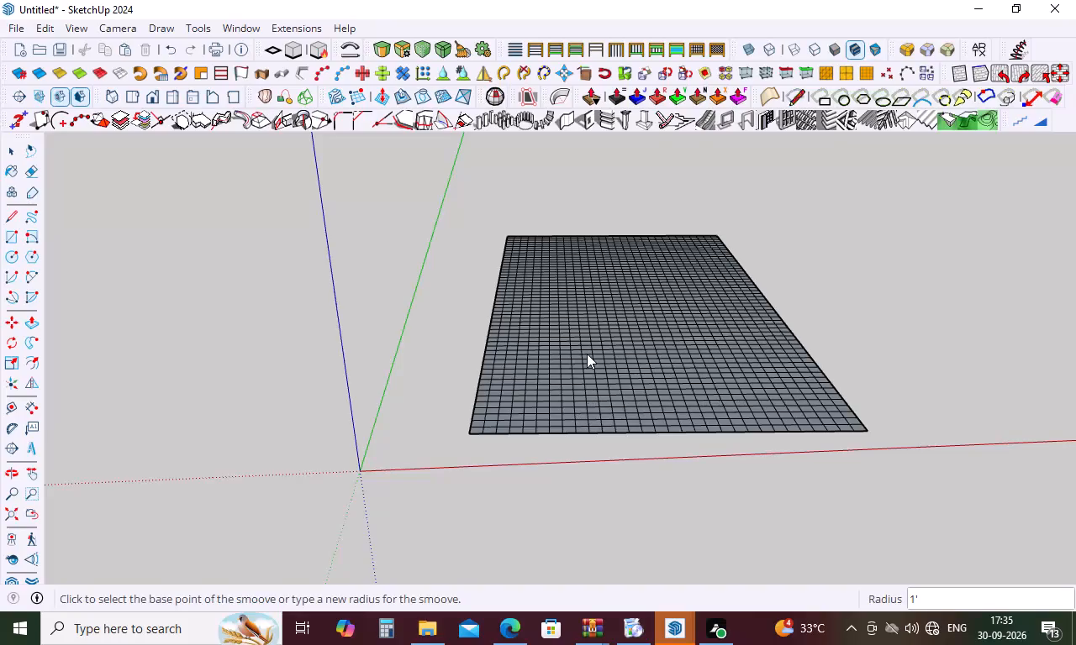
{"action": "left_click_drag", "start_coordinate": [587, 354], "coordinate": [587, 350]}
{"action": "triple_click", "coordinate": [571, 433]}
Select the terrain grid and open its group for editing.
{"action": "key", "text": "space"}
{"action": "left_click", "coordinate": [593, 432]}
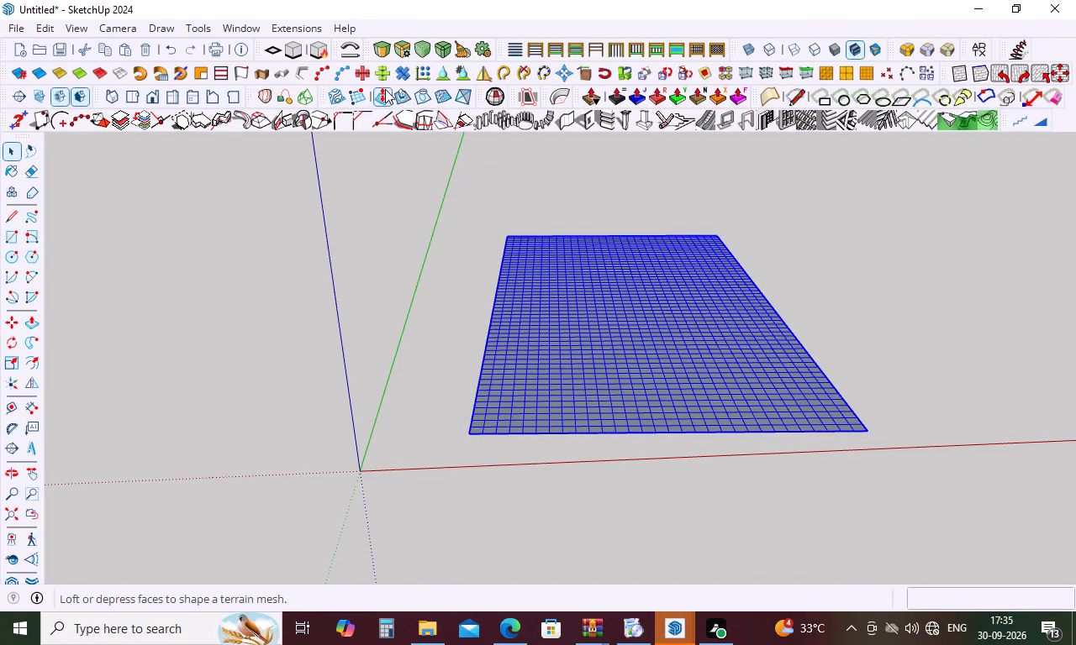
{"action": "double_click", "coordinate": [604, 338]}
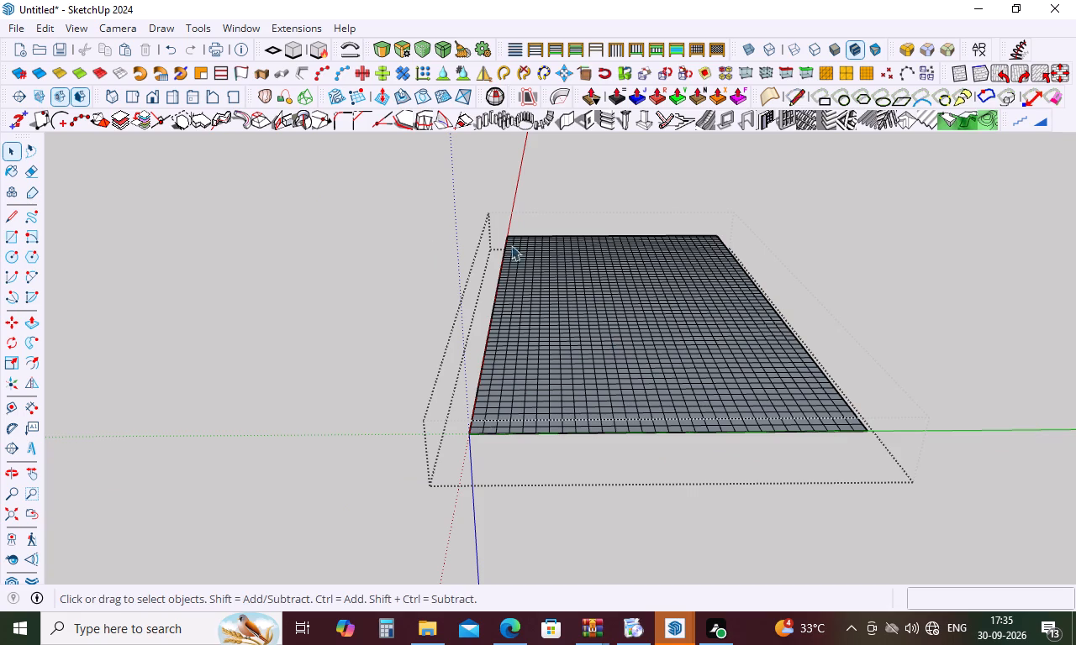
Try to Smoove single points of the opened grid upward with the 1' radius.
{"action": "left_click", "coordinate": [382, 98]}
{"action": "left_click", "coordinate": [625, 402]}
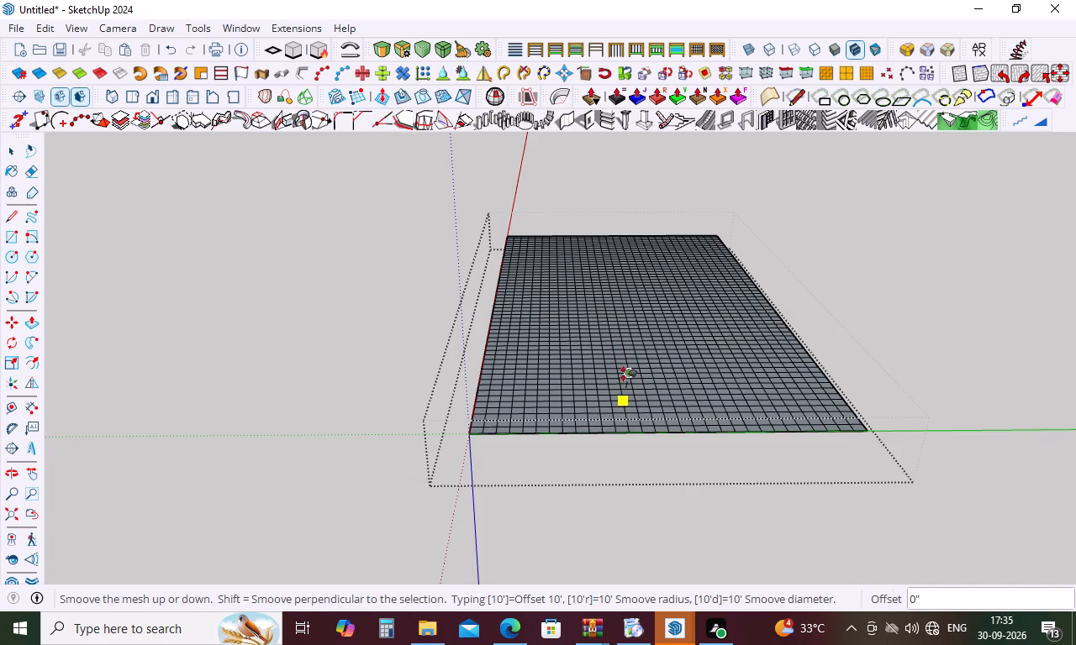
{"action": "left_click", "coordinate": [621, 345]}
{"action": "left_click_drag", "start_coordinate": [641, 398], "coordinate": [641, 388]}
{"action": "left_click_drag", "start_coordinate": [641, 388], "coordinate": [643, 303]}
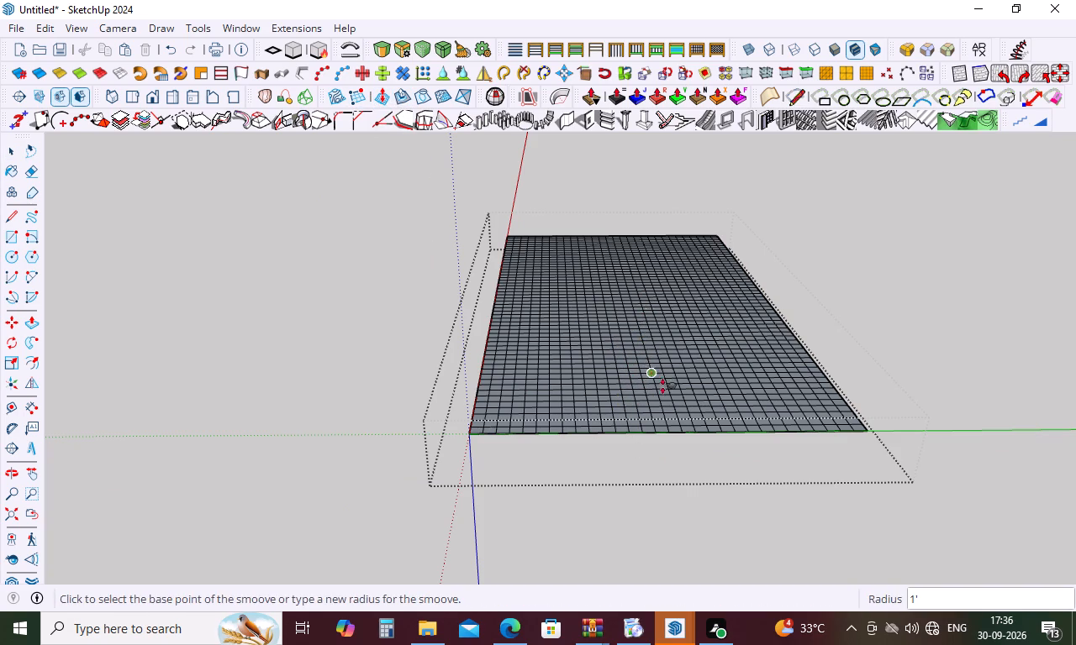
Set the Smoove radius to 20' and raise a first peak in the front part of the grid.
{"action": "middle_click_drag", "start_coordinate": [686, 422], "coordinate": [686, 355]}
{"action": "scroll", "coordinate": [676, 336], "scroll_direction": "up", "scroll_amount": 4}
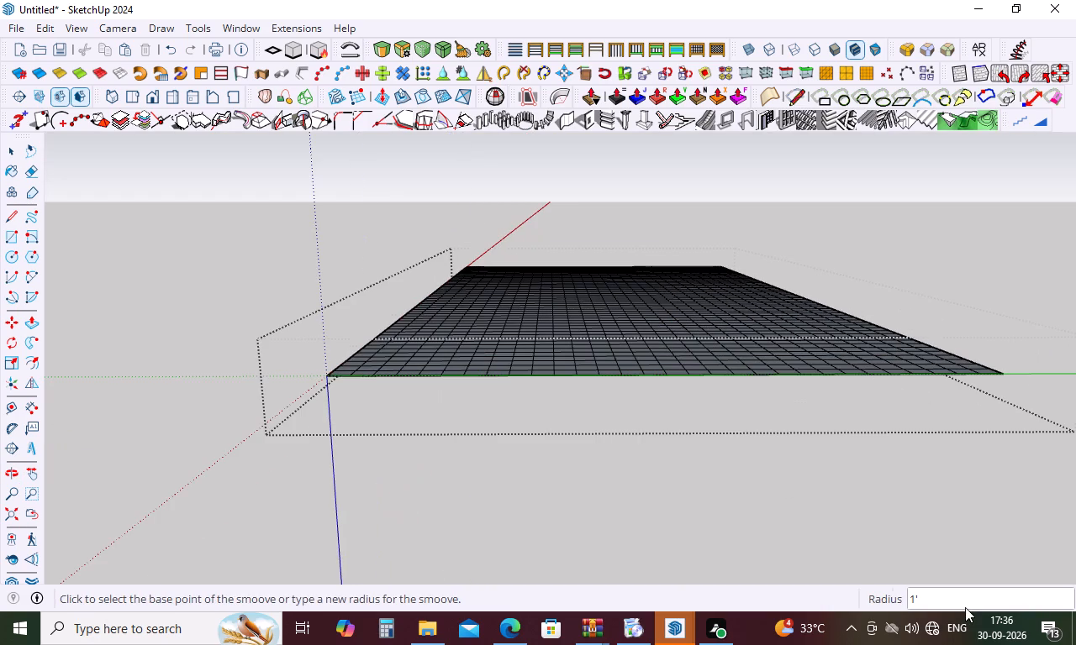
{"action": "key", "text": "2"}
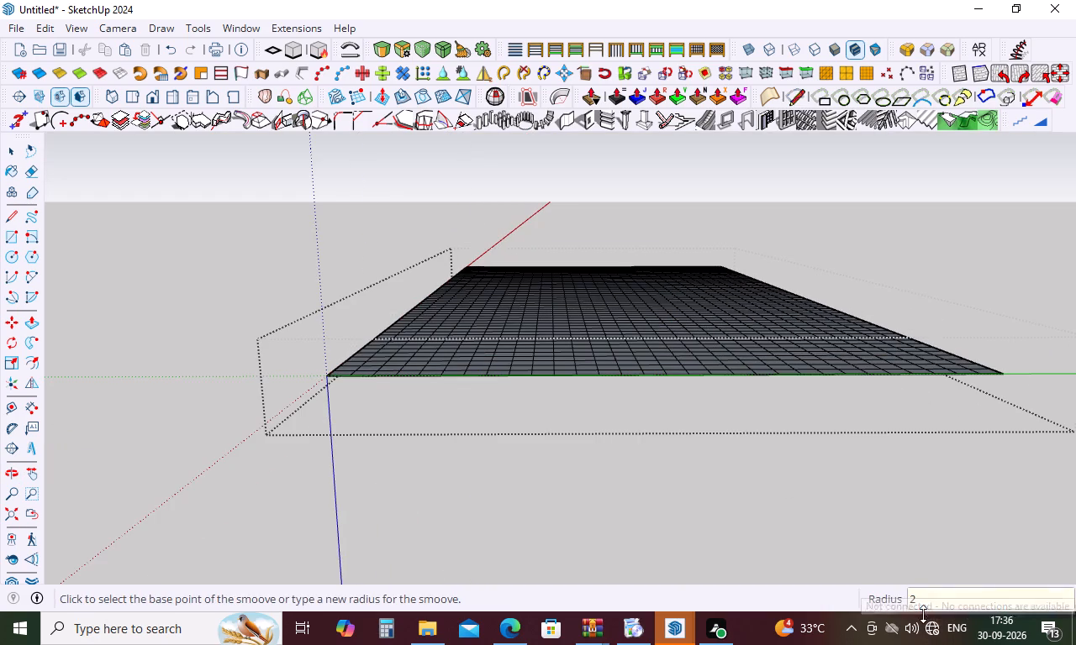
{"action": "type", "text": "0'"}
{"action": "key", "text": "Return"}
{"action": "middle_click_drag", "start_coordinate": [592, 321], "coordinate": [599, 457]}
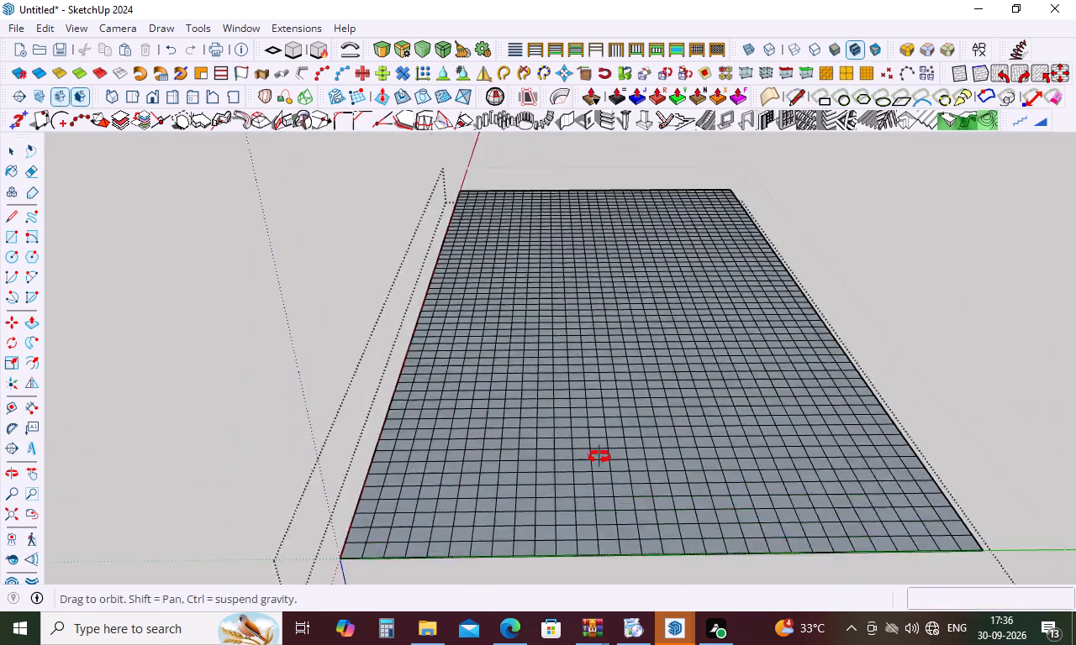
{"action": "middle_click_drag", "start_coordinate": [599, 457], "coordinate": [606, 501]}
{"action": "left_click", "coordinate": [581, 467]}
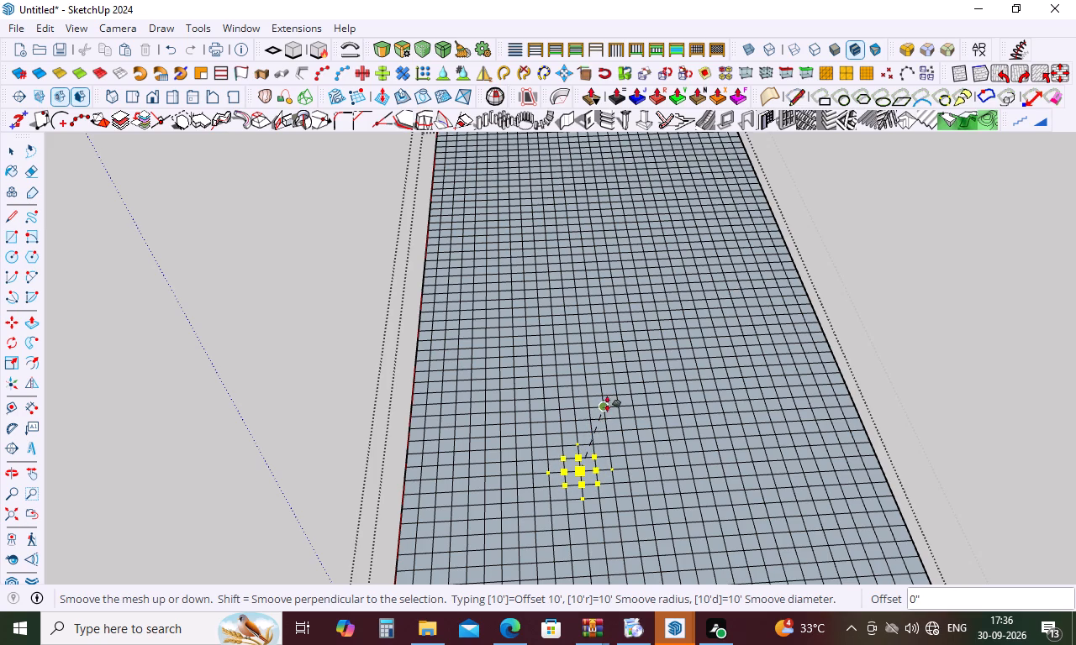
{"action": "left_click", "coordinate": [590, 450]}
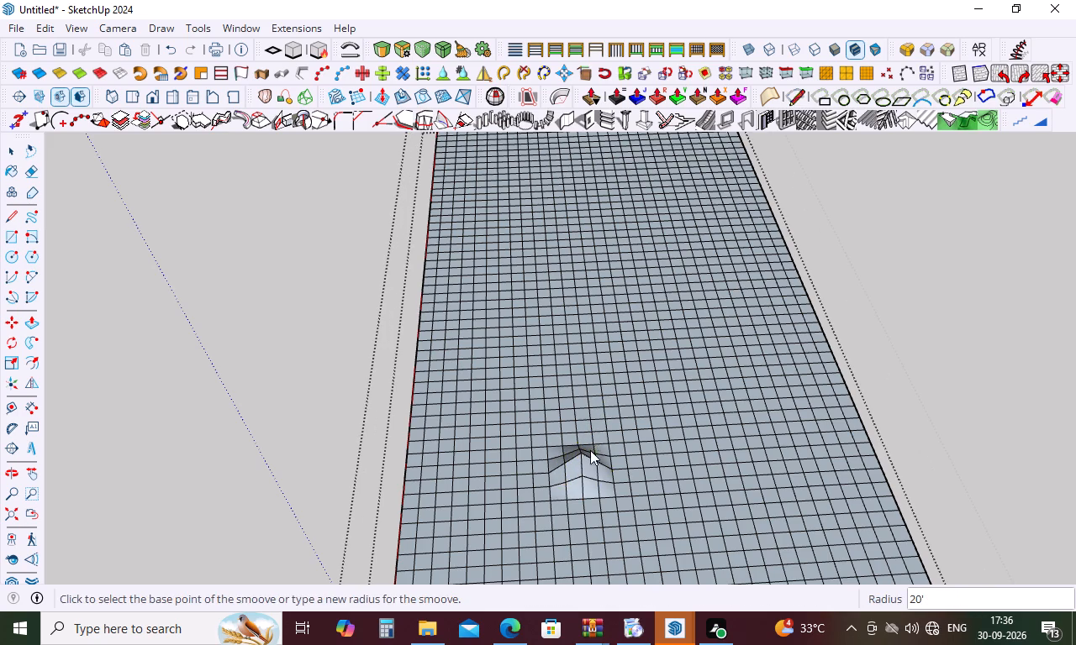
Smoove a hollow beside the first peak and raise a second peak just behind it, both with the 20' radius.
{"action": "left_click_drag", "start_coordinate": [690, 450], "coordinate": [699, 492]}
{"action": "left_click_drag", "start_coordinate": [697, 469], "coordinate": [697, 483]}
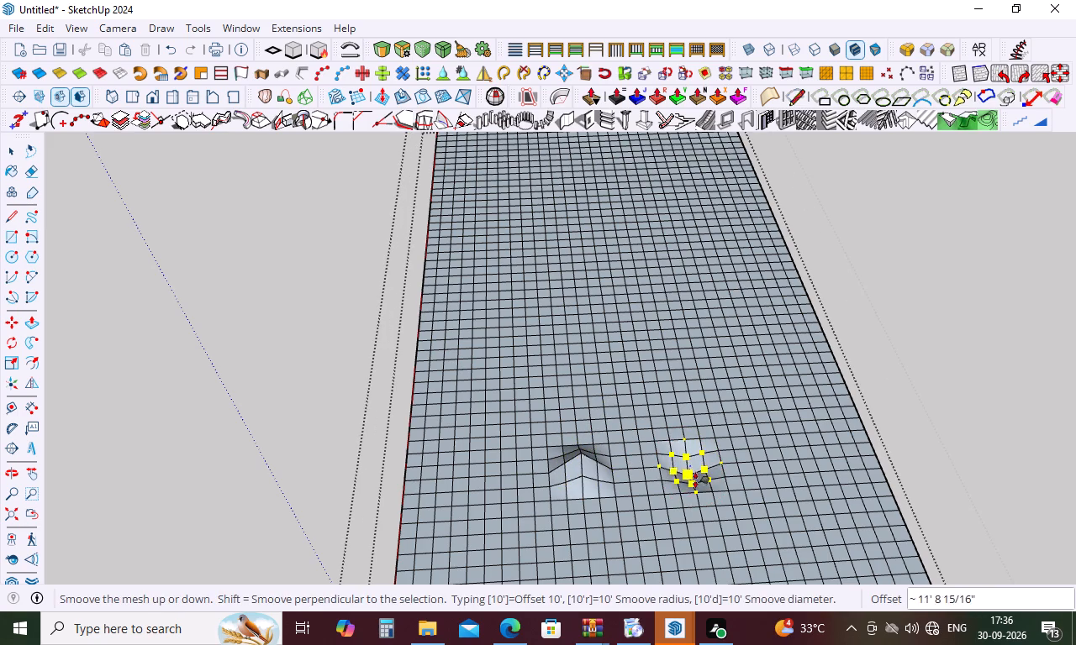
{"action": "left_click_drag", "start_coordinate": [697, 483], "coordinate": [697, 485]}
{"action": "left_click_drag", "start_coordinate": [652, 413], "coordinate": [651, 400]}
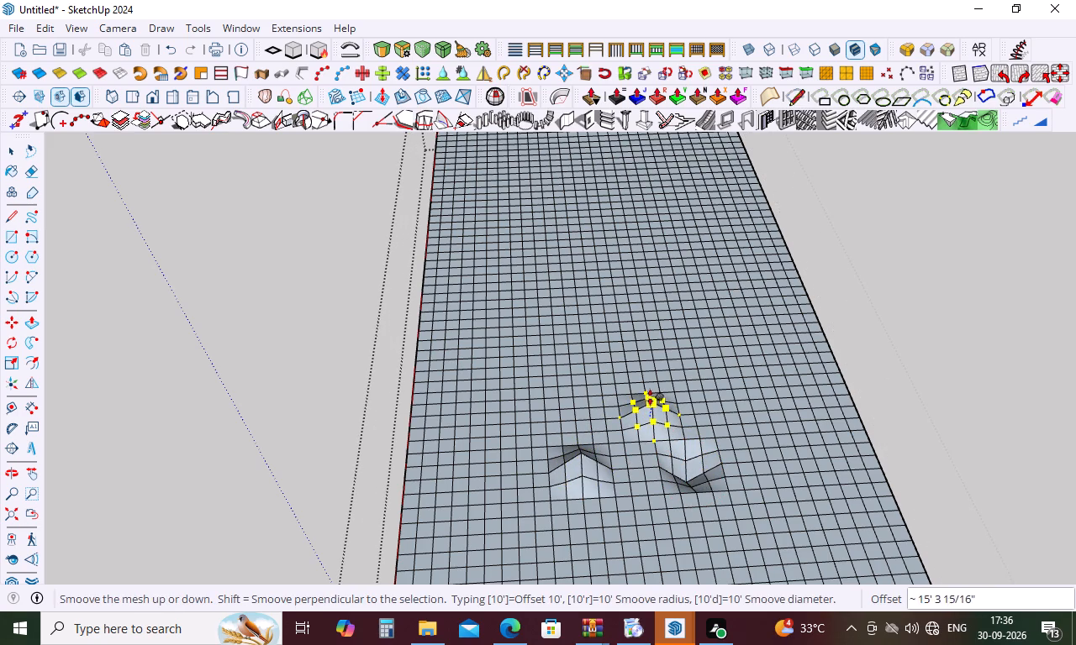
{"action": "left_click_drag", "start_coordinate": [651, 400], "coordinate": [652, 392]}
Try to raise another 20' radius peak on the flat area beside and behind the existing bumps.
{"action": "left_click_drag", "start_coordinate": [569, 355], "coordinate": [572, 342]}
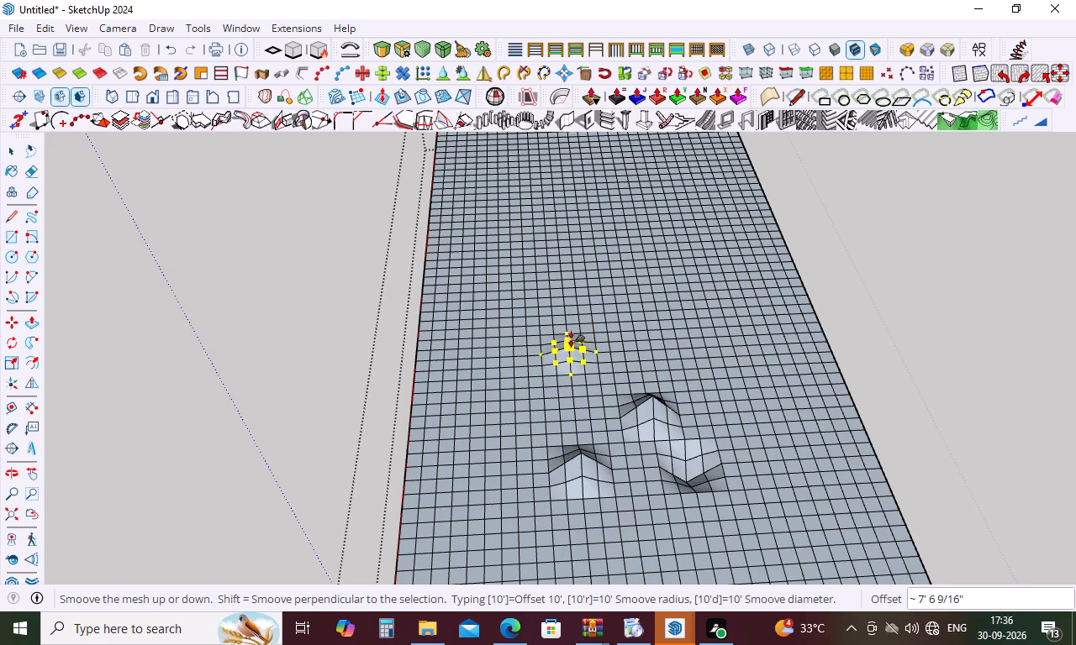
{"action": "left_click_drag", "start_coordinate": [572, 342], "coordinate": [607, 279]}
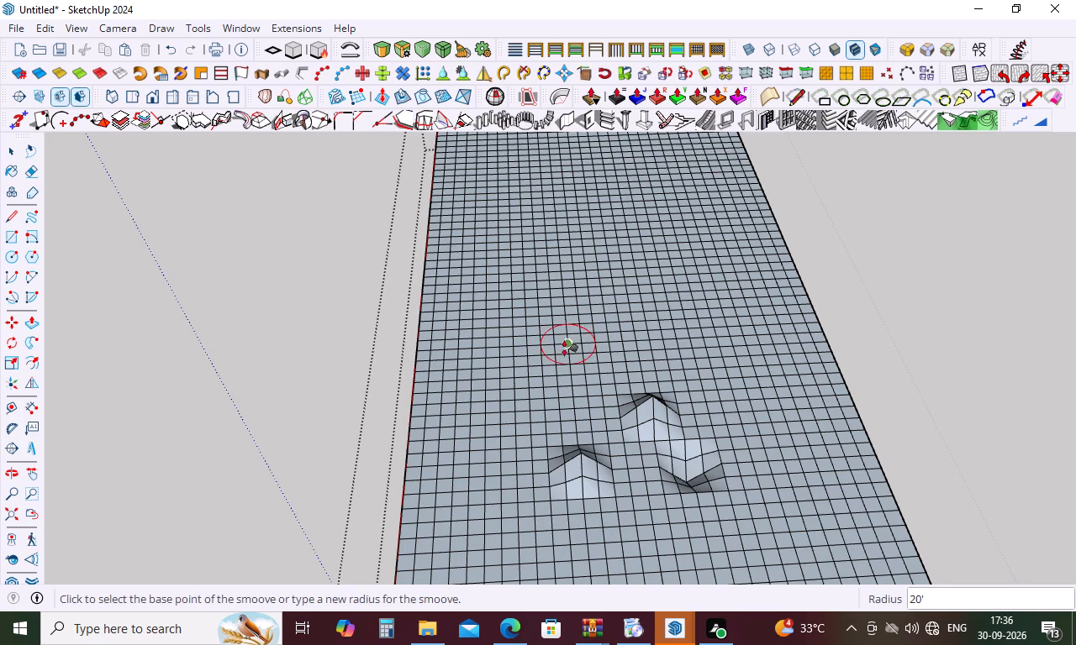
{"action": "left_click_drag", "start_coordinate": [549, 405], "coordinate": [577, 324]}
Raise a 20' radius peak near the grid's front corner closest to the origin.
{"action": "middle_click_drag", "start_coordinate": [545, 431], "coordinate": [555, 362]}
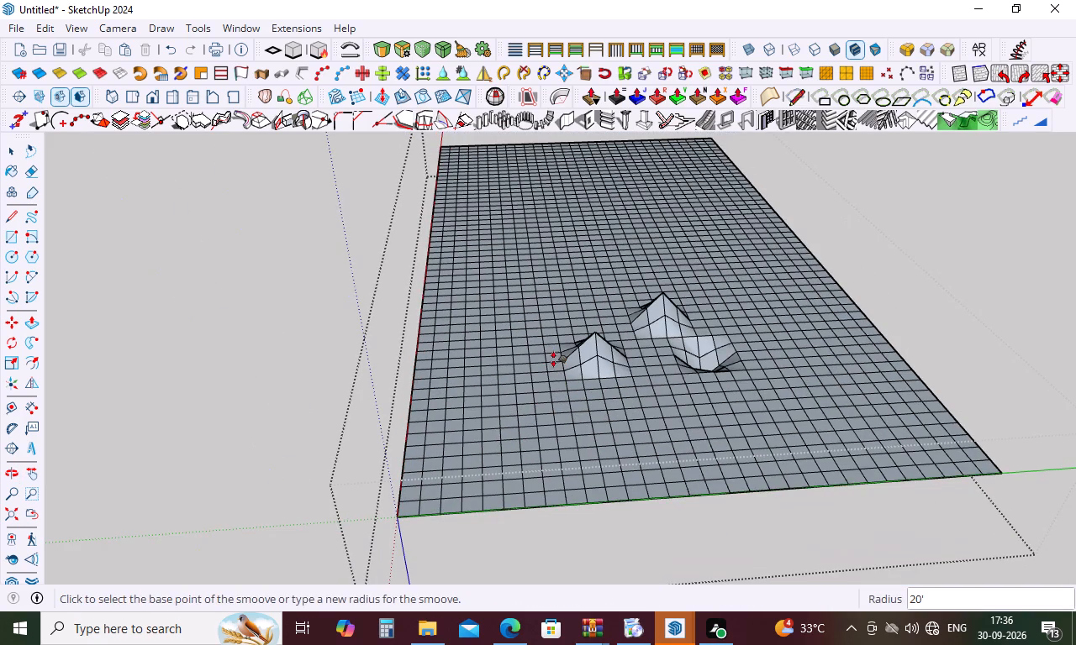
{"action": "left_click_drag", "start_coordinate": [501, 421], "coordinate": [509, 385]}
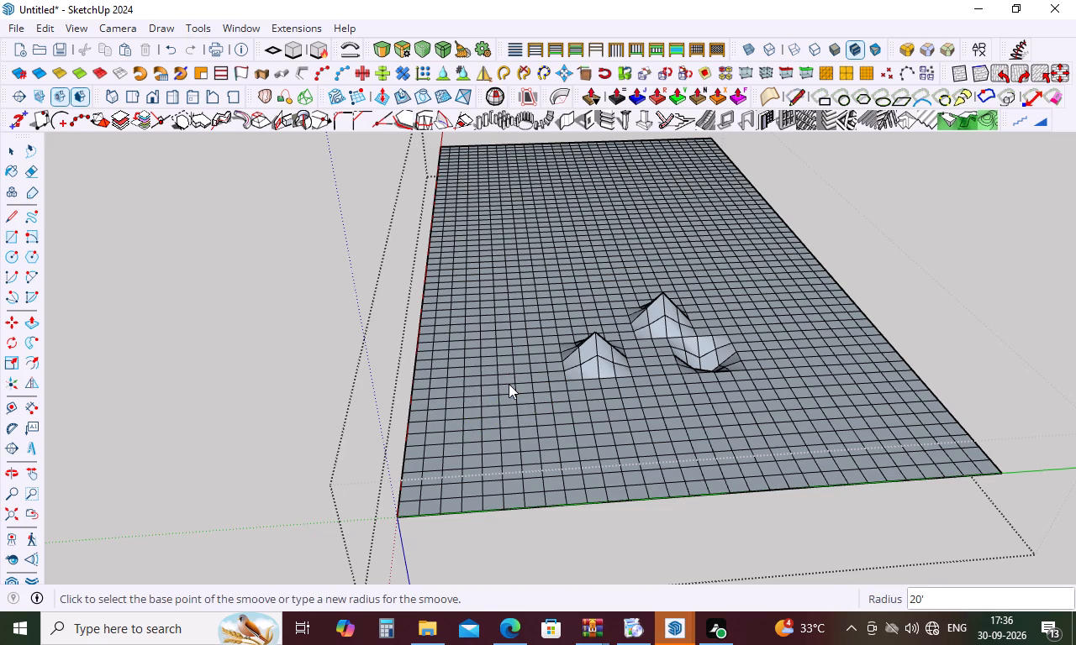
{"action": "left_click_drag", "start_coordinate": [503, 428], "coordinate": [508, 400]}
{"action": "left_click", "coordinate": [508, 400]}
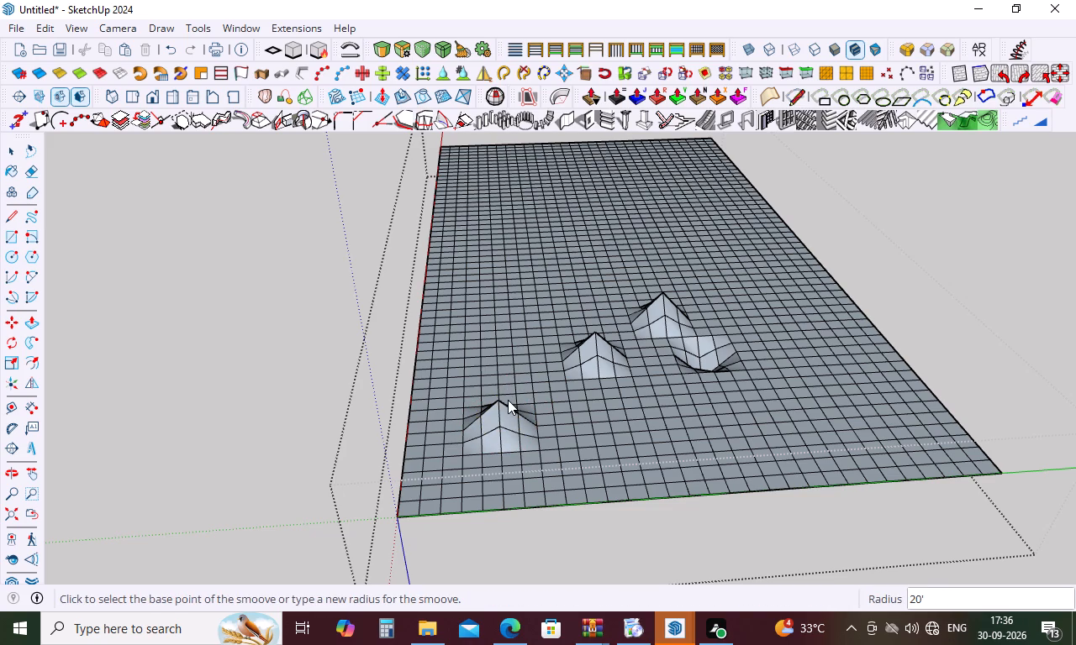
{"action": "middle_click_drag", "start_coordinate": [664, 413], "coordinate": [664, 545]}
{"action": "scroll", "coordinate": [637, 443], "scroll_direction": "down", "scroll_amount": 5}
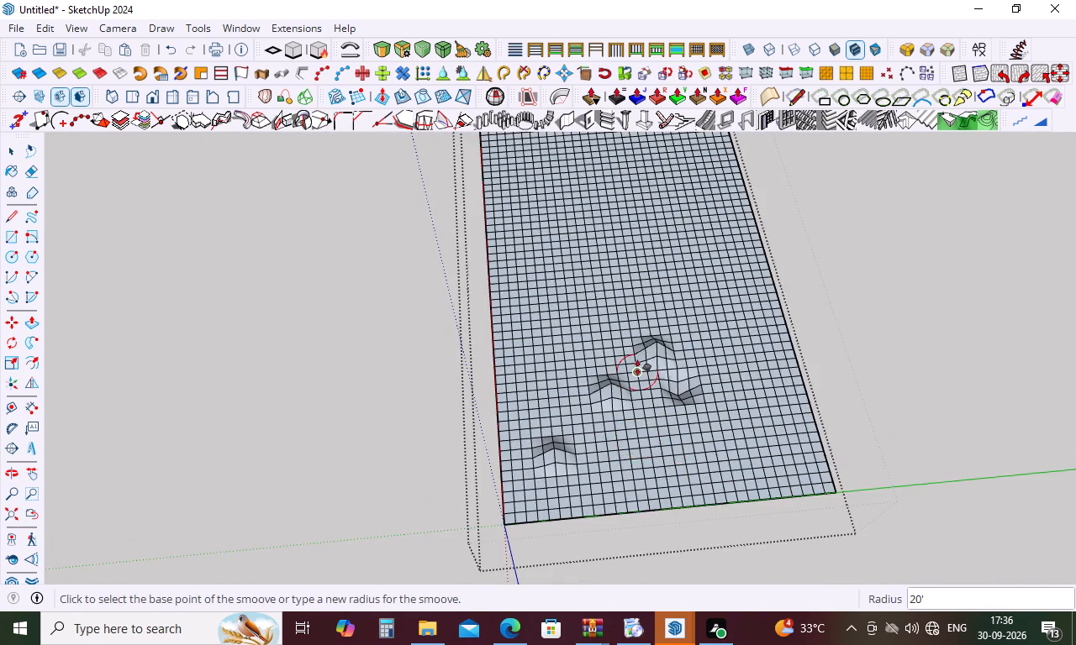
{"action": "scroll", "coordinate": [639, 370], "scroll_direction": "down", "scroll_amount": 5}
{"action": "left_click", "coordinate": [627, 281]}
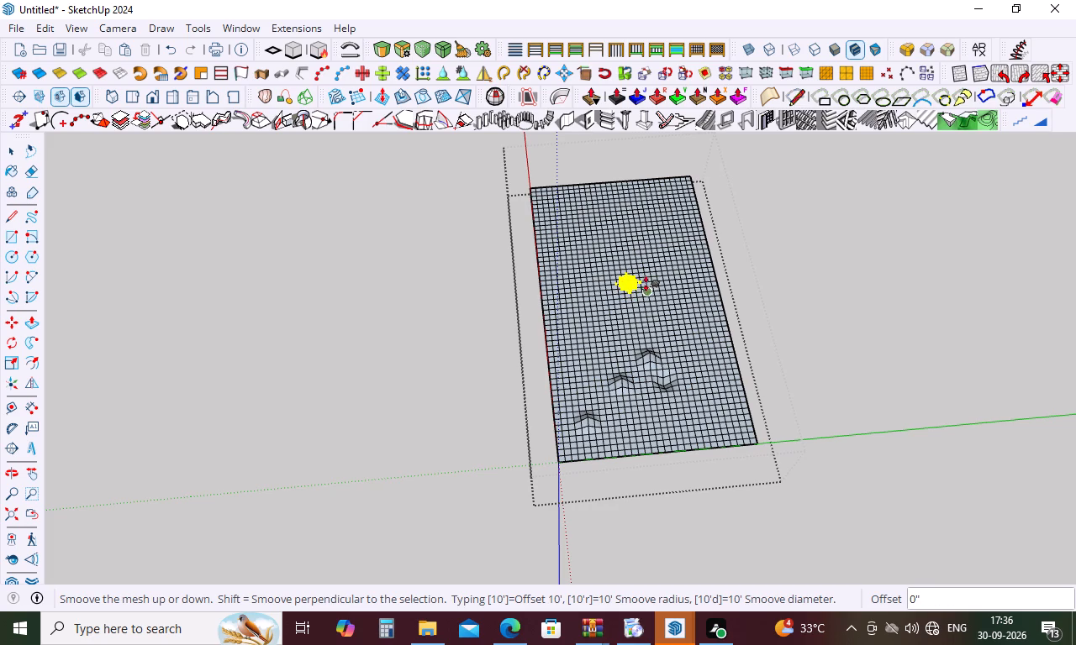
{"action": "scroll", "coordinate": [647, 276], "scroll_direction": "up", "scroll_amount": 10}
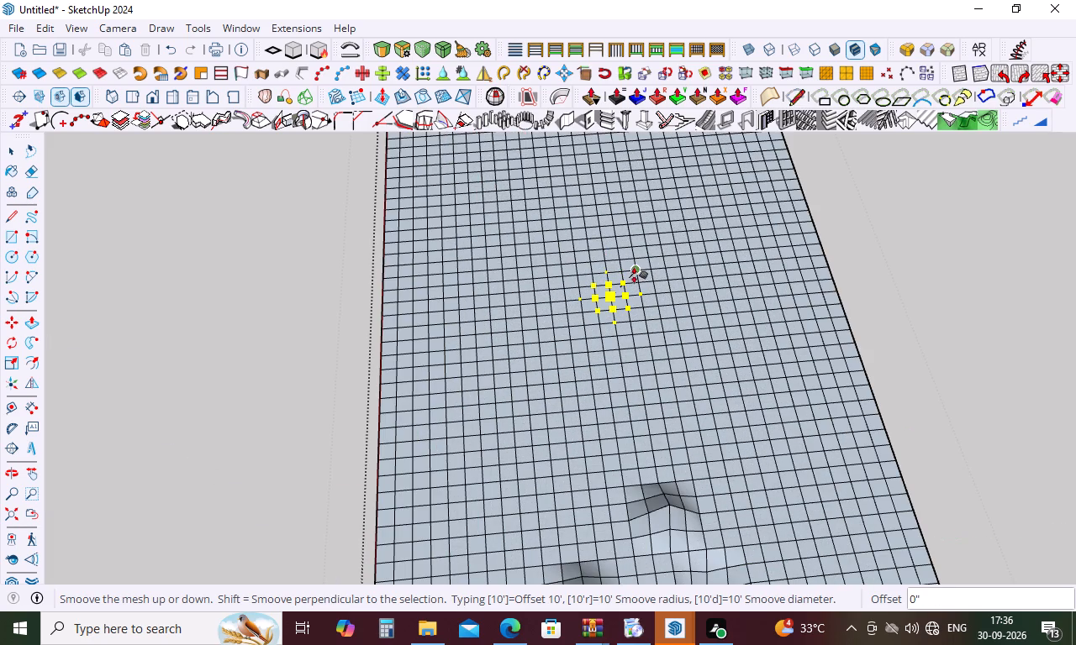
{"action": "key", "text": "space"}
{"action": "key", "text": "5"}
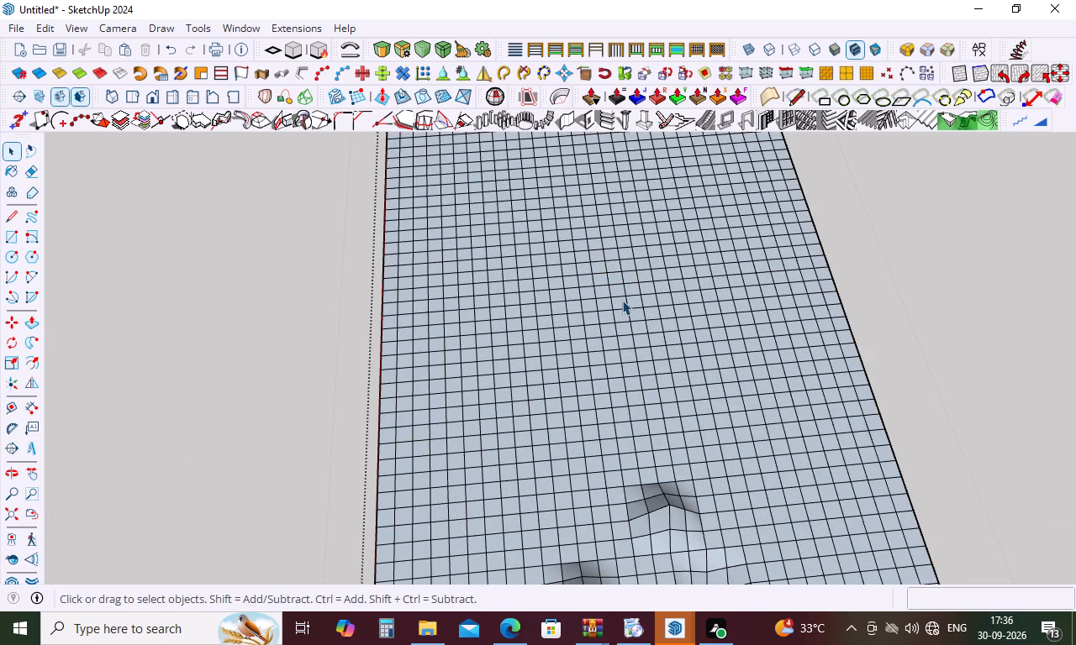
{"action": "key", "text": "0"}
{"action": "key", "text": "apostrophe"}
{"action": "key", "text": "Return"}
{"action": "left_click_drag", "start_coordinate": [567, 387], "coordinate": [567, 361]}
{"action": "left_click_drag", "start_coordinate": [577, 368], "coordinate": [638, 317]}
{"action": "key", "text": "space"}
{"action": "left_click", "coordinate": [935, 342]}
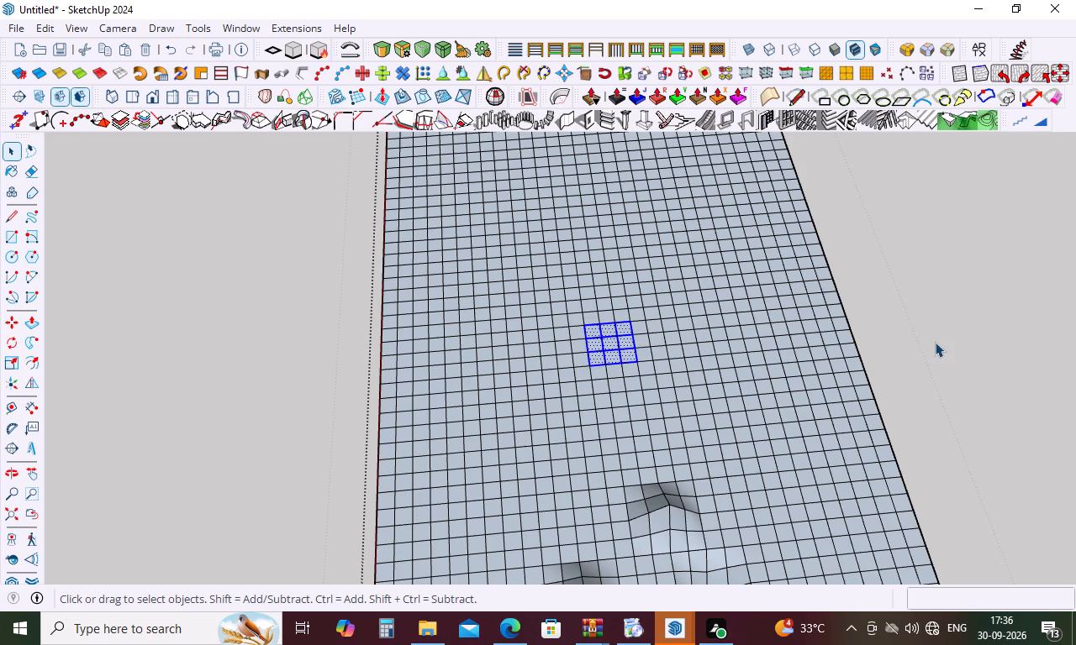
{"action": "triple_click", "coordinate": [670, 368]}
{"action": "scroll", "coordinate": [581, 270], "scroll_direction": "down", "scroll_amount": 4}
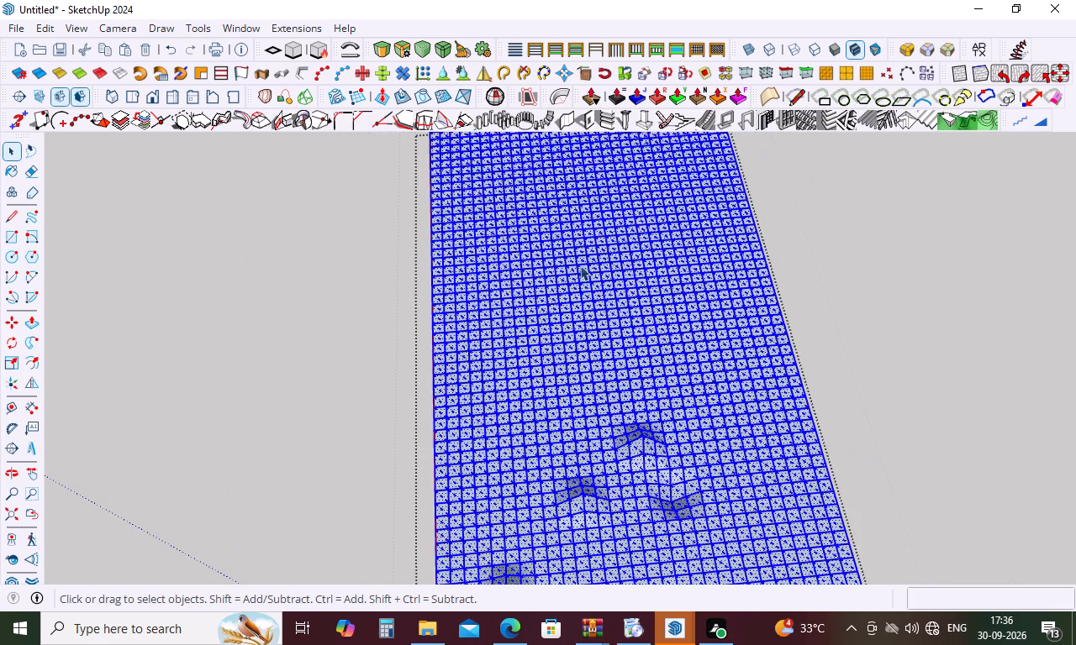
Select a grid face in the flat area behind the peaks and raise a broad hill there using Smoove with a 50' radius.
{"action": "left_click", "coordinate": [601, 323]}
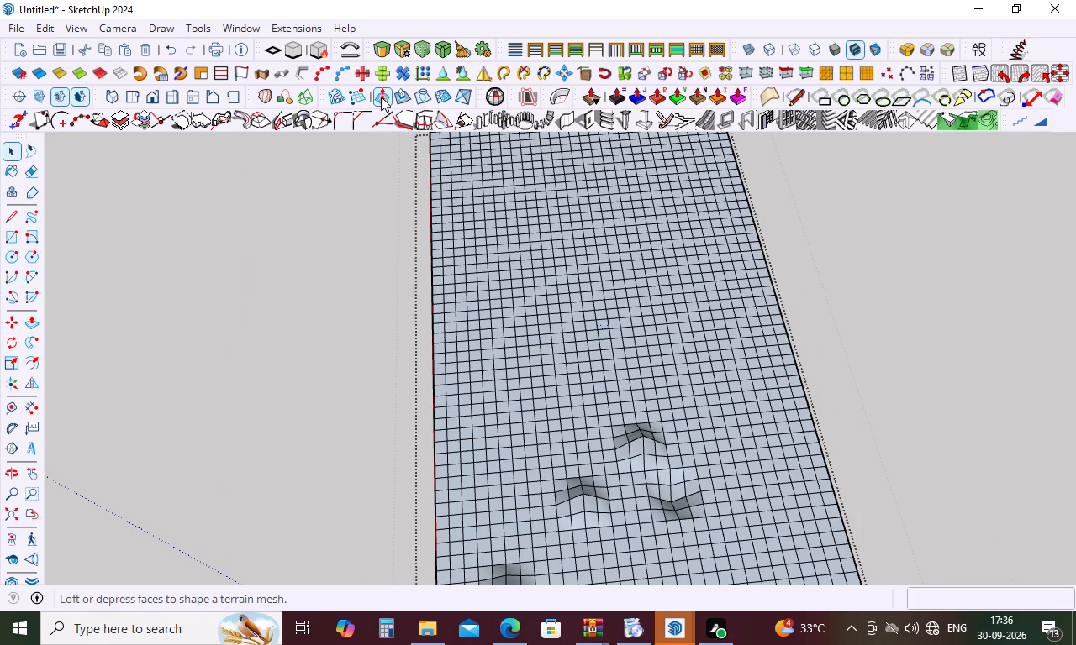
{"action": "left_click", "coordinate": [381, 97]}
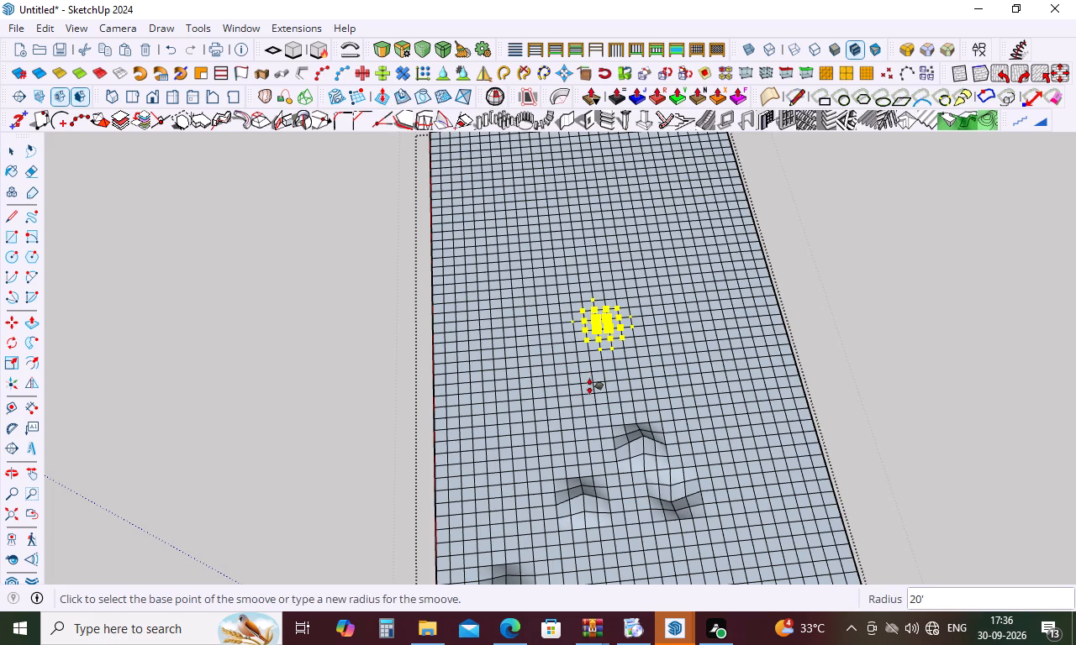
{"action": "key", "text": "5"}
{"action": "type", "text": "0'"}
{"action": "key", "text": "Return"}
{"action": "left_click_drag", "start_coordinate": [599, 359], "coordinate": [602, 311]}
{"action": "left_click", "coordinate": [602, 311]}
{"action": "left_click_drag", "start_coordinate": [499, 351], "coordinate": [504, 368]}
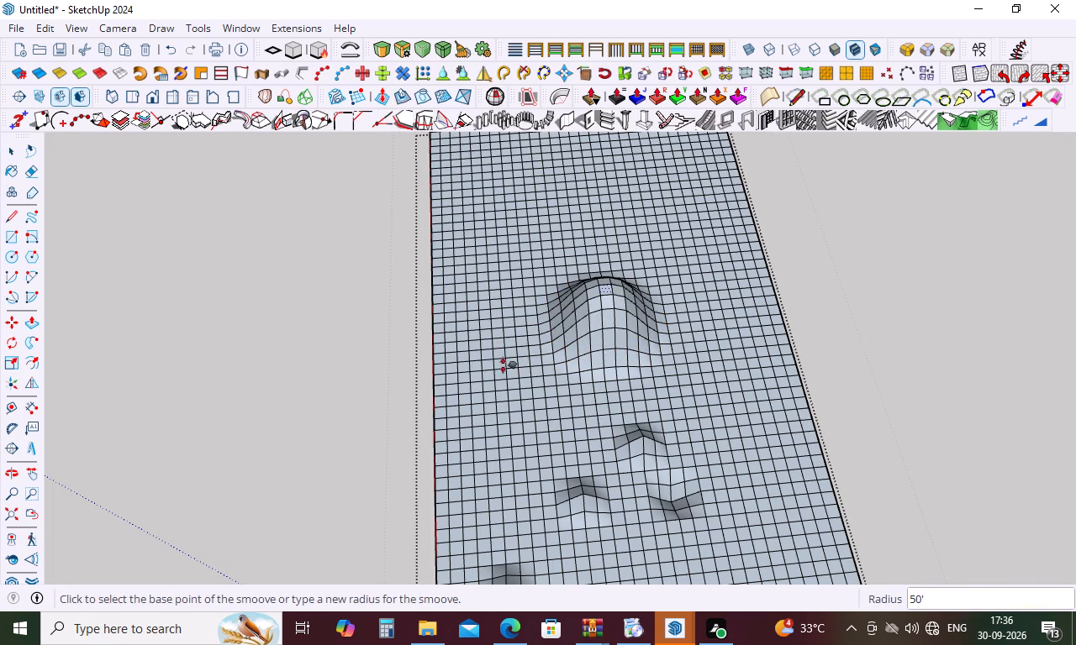
{"action": "left_click_drag", "start_coordinate": [504, 368], "coordinate": [514, 391]}
{"action": "left_click_drag", "start_coordinate": [491, 422], "coordinate": [503, 443]}
Lower the selected broad hill behind the peaks using Smoove with the 50' radius.
{"action": "scroll", "coordinate": [625, 322], "scroll_direction": "down", "scroll_amount": 5}
{"action": "middle_click_drag", "start_coordinate": [715, 417], "coordinate": [683, 297]}
{"action": "left_click_drag", "start_coordinate": [696, 466], "coordinate": [697, 454]}
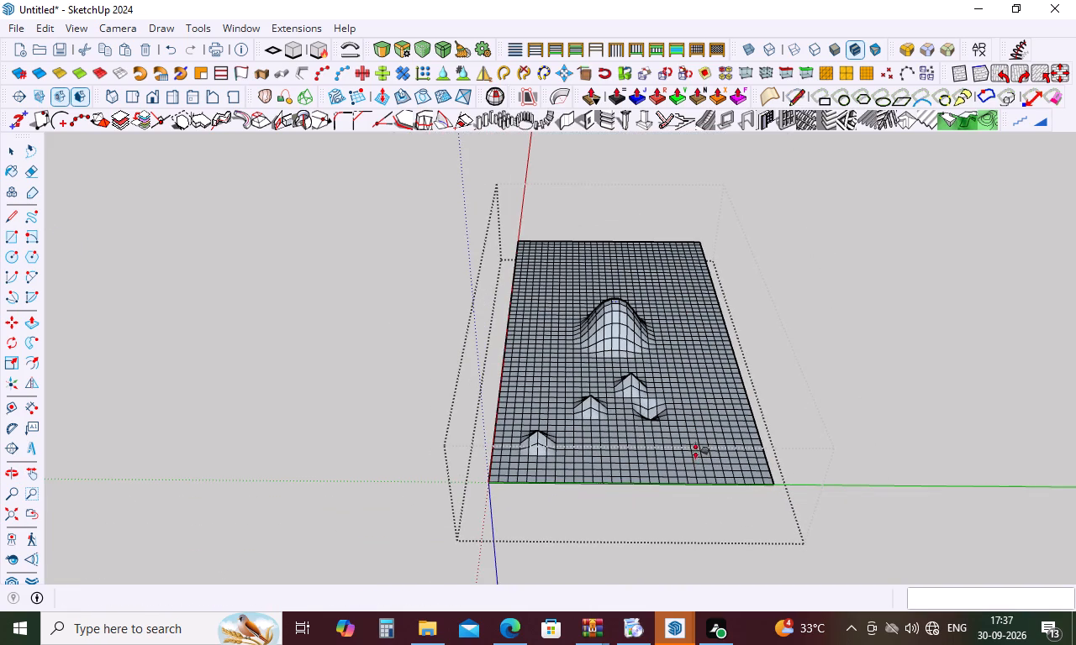
{"action": "left_click_drag", "start_coordinate": [697, 454], "coordinate": [697, 435]}
{"action": "scroll", "coordinate": [698, 494], "scroll_direction": "up", "scroll_amount": 9}
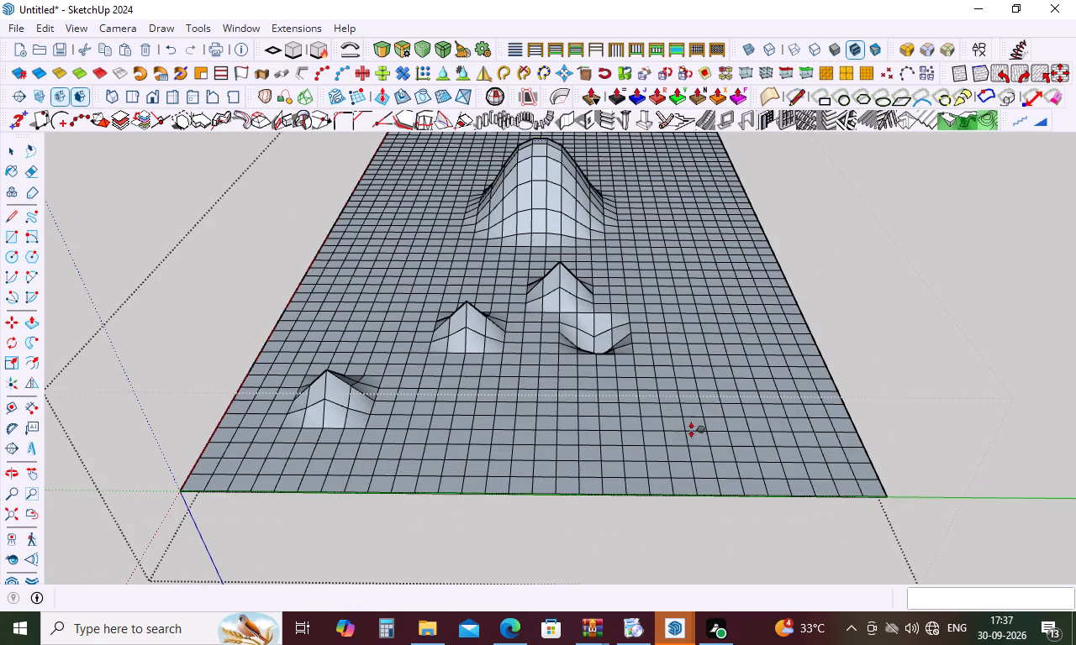
{"action": "double_click", "coordinate": [687, 431]}
{"action": "left_click_drag", "start_coordinate": [682, 423], "coordinate": [683, 421]}
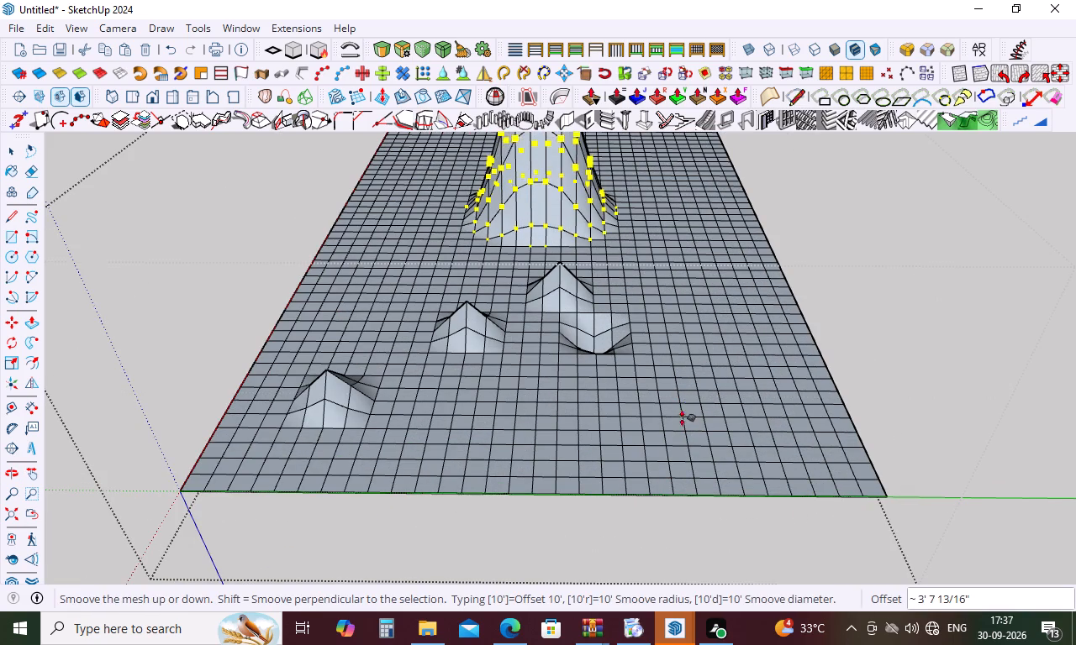
{"action": "left_click_drag", "start_coordinate": [683, 421], "coordinate": [729, 544]}
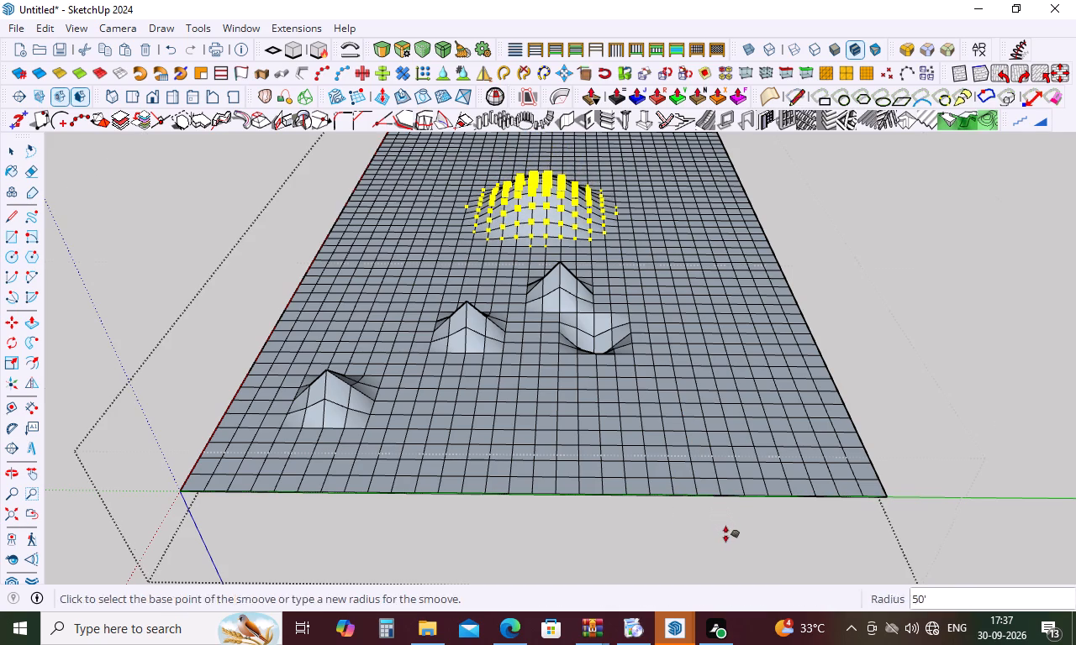
{"action": "left_click", "coordinate": [727, 537]}
{"action": "left_click", "coordinate": [696, 455]}
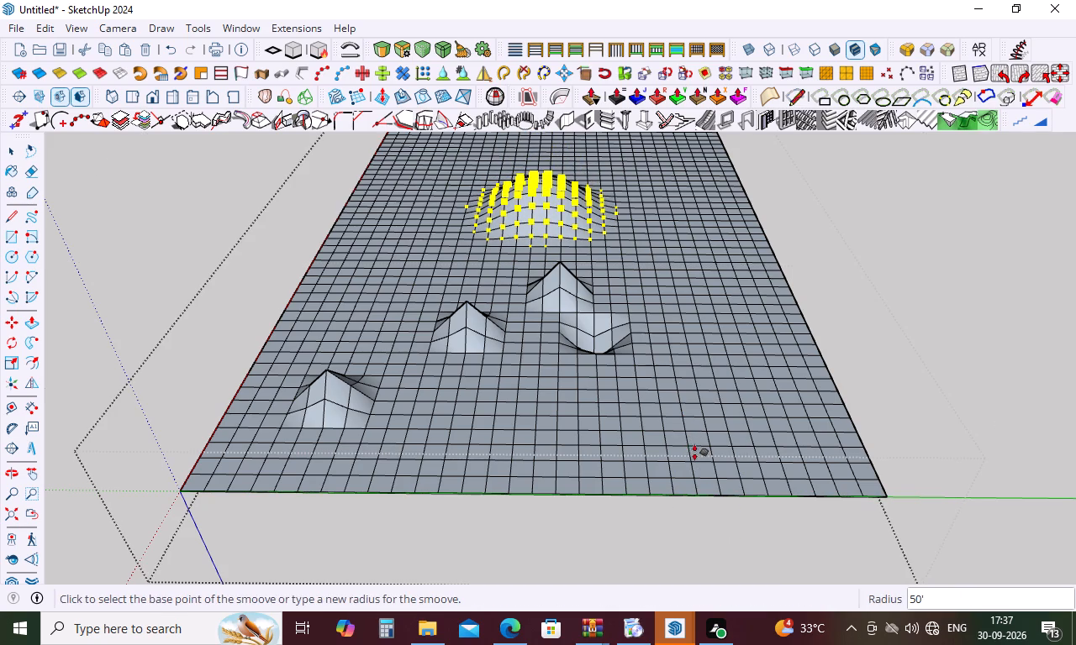
{"action": "key", "text": "space"}
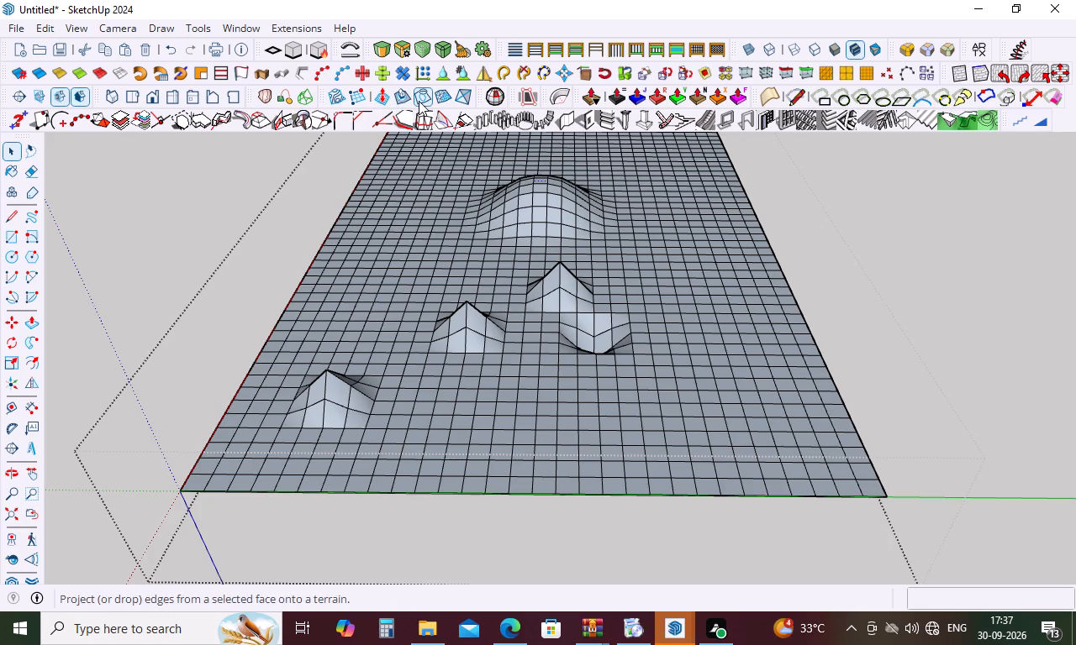
Adjust the broad hill's height once more with the 50' radius Smoove.
{"action": "left_click", "coordinate": [379, 98]}
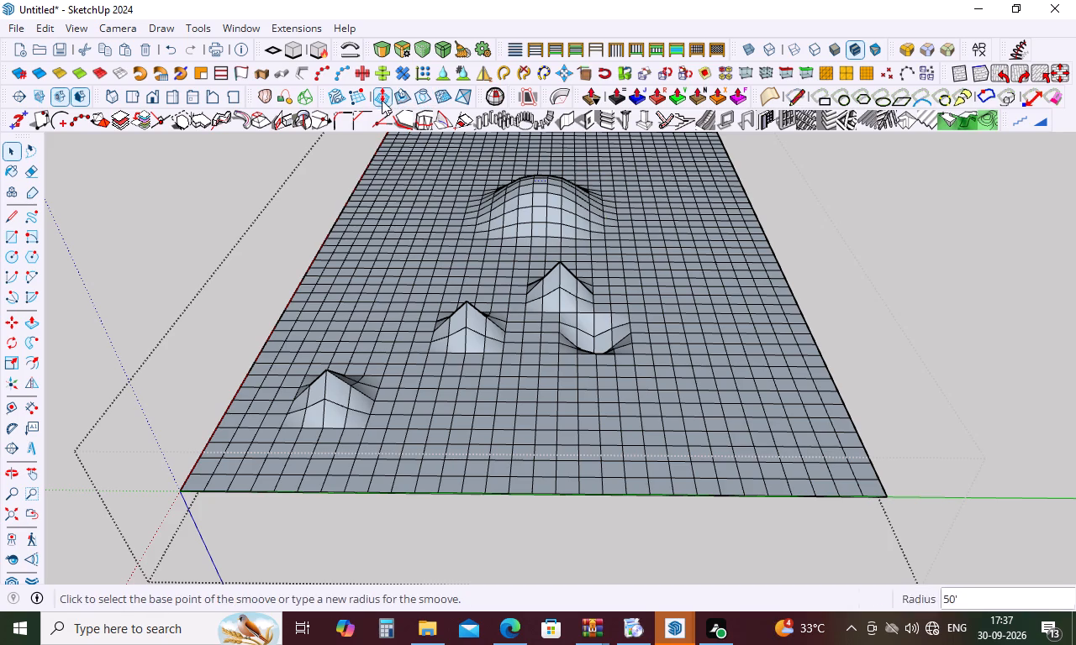
{"action": "left_click_drag", "start_coordinate": [683, 401], "coordinate": [684, 378]}
{"action": "left_click", "coordinate": [566, 207]}
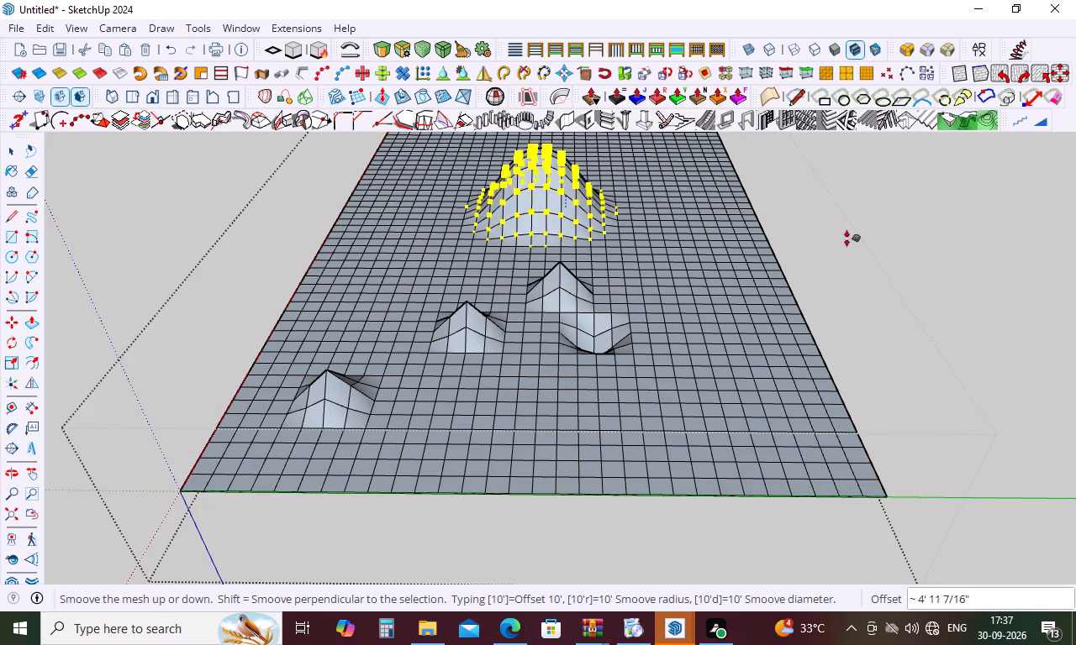
{"action": "left_click", "coordinate": [757, 283]}
{"action": "left_click", "coordinate": [757, 283]}
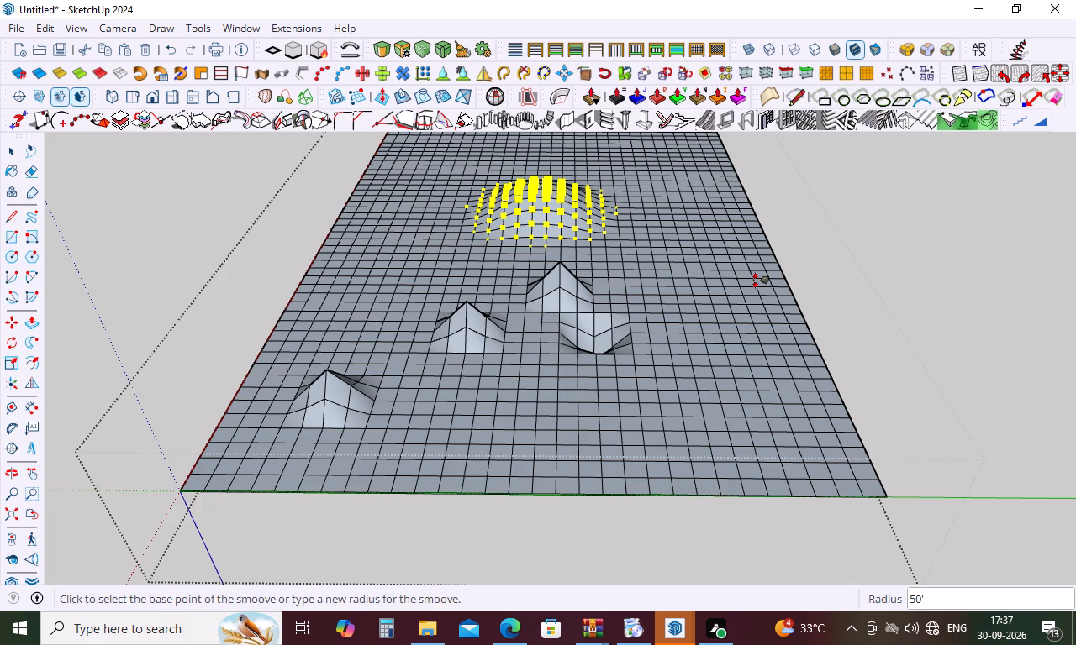
{"action": "key", "text": "space"}
Reopen the terrain group, select a grid edge in the flat front area beside the hollow, and raise a tall 50' radius hill there.
{"action": "left_click", "coordinate": [914, 260]}
{"action": "double_click", "coordinate": [644, 362]}
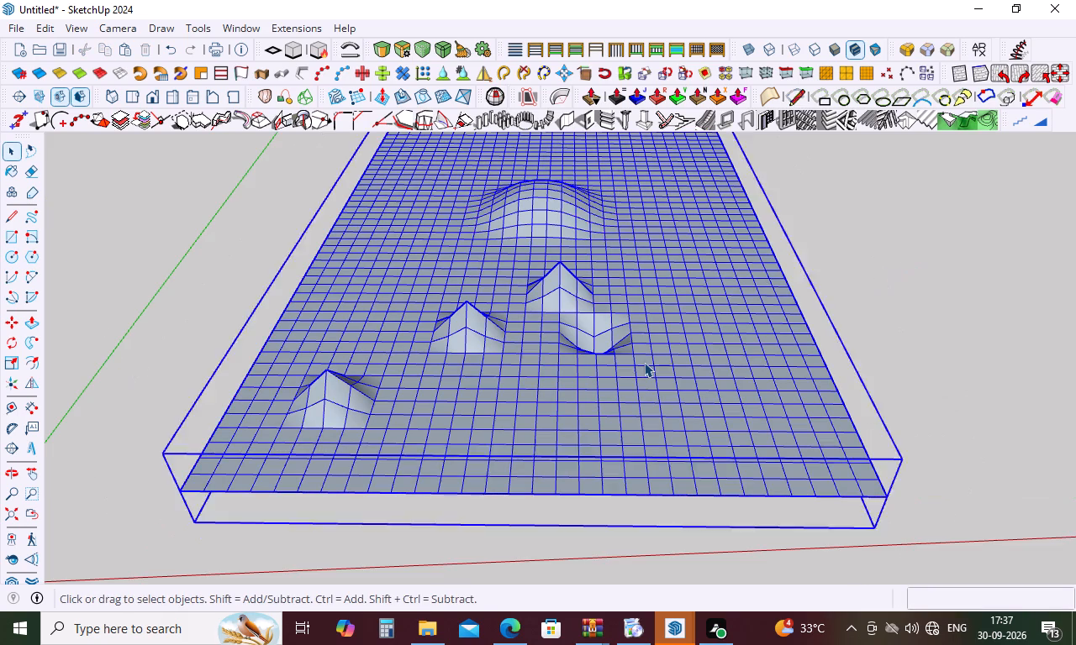
{"action": "left_click", "coordinate": [618, 422]}
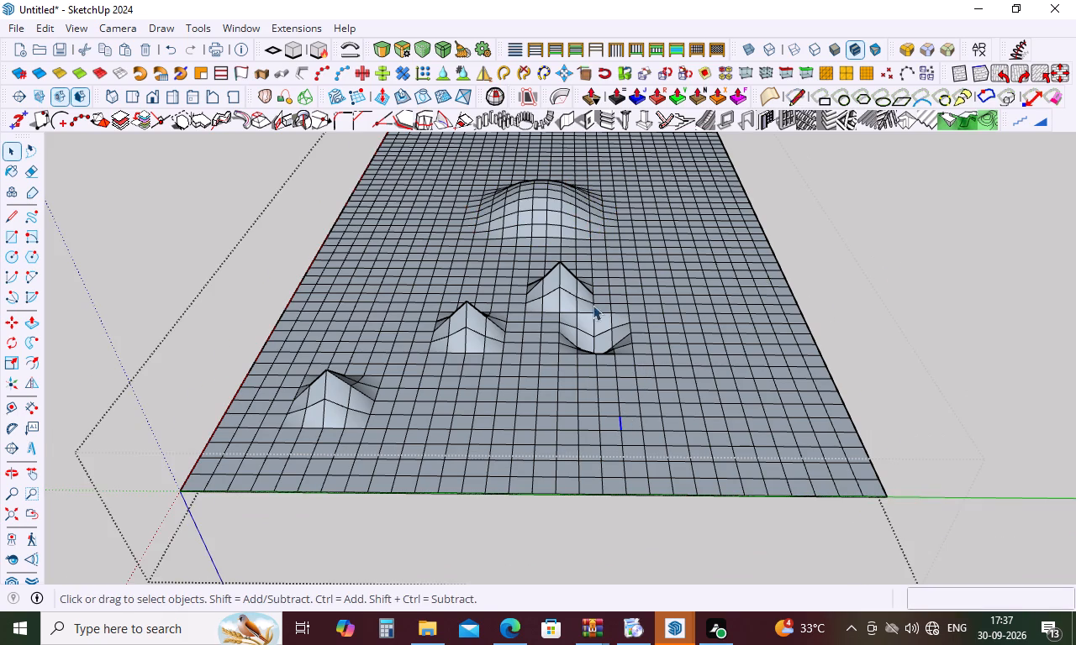
{"action": "left_click", "coordinate": [383, 95]}
{"action": "left_click_drag", "start_coordinate": [631, 441], "coordinate": [628, 415]}
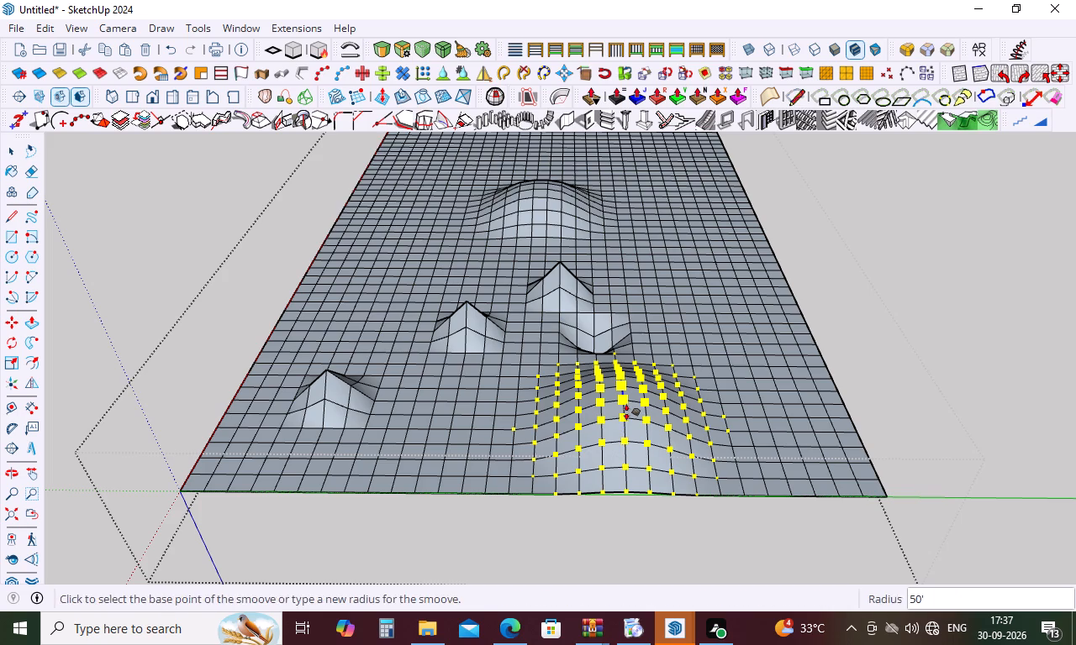
{"action": "left_click", "coordinate": [628, 415]}
{"action": "left_click", "coordinate": [678, 365]}
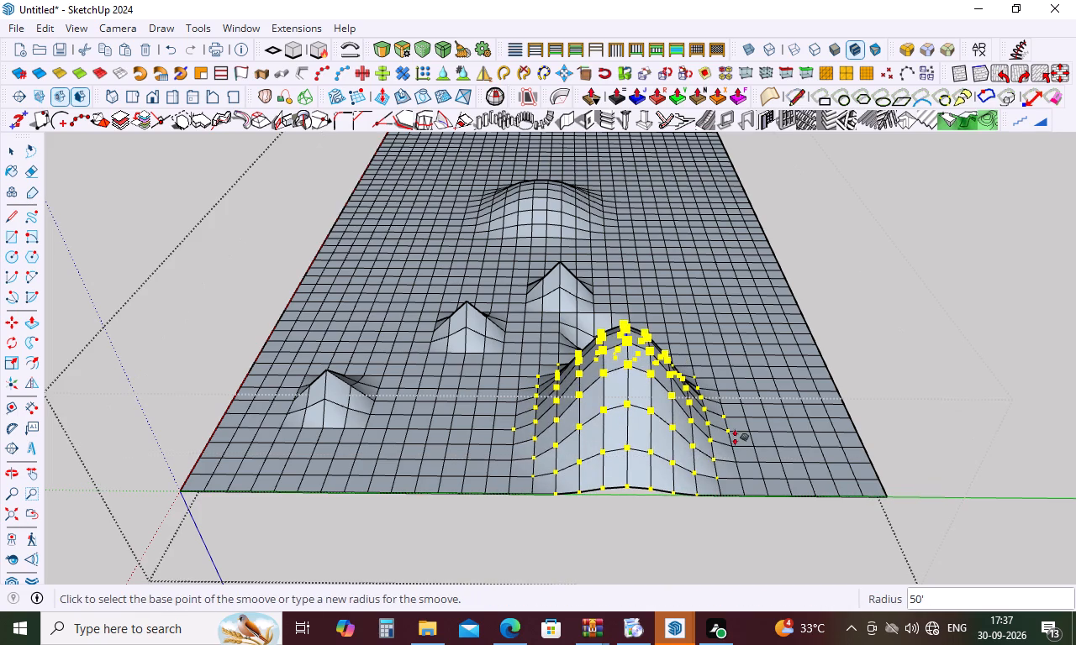
{"action": "key", "text": "space"}
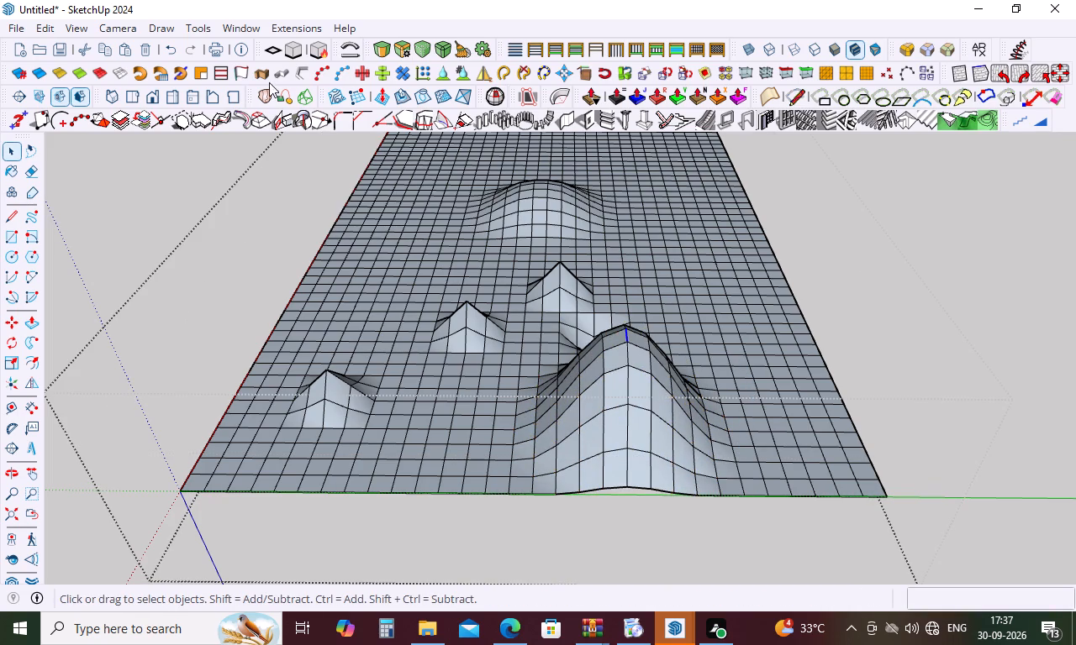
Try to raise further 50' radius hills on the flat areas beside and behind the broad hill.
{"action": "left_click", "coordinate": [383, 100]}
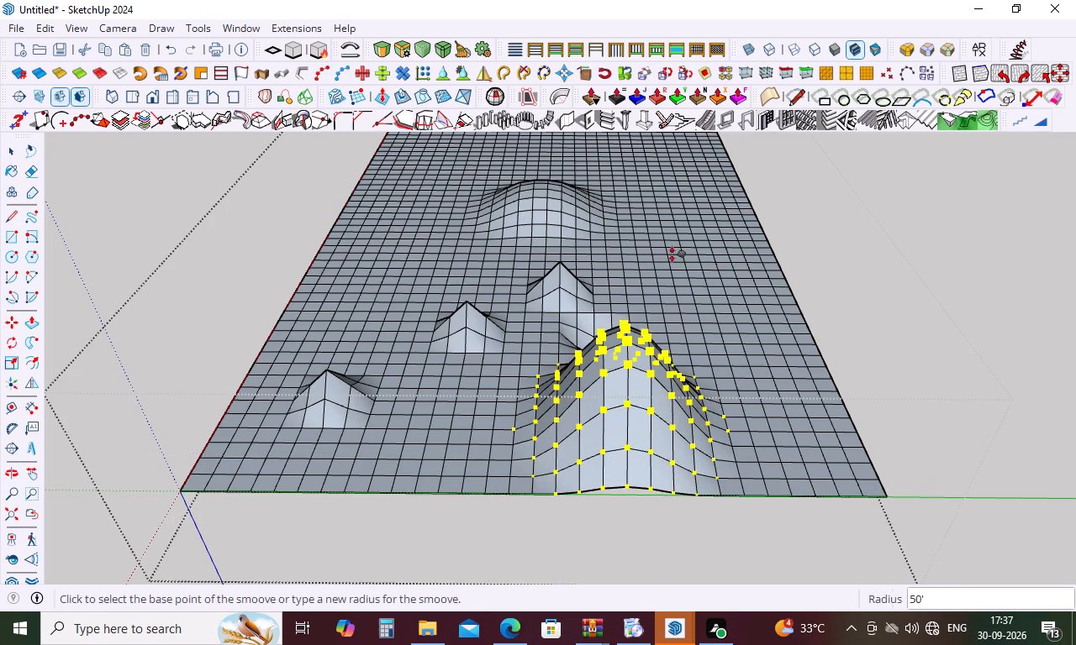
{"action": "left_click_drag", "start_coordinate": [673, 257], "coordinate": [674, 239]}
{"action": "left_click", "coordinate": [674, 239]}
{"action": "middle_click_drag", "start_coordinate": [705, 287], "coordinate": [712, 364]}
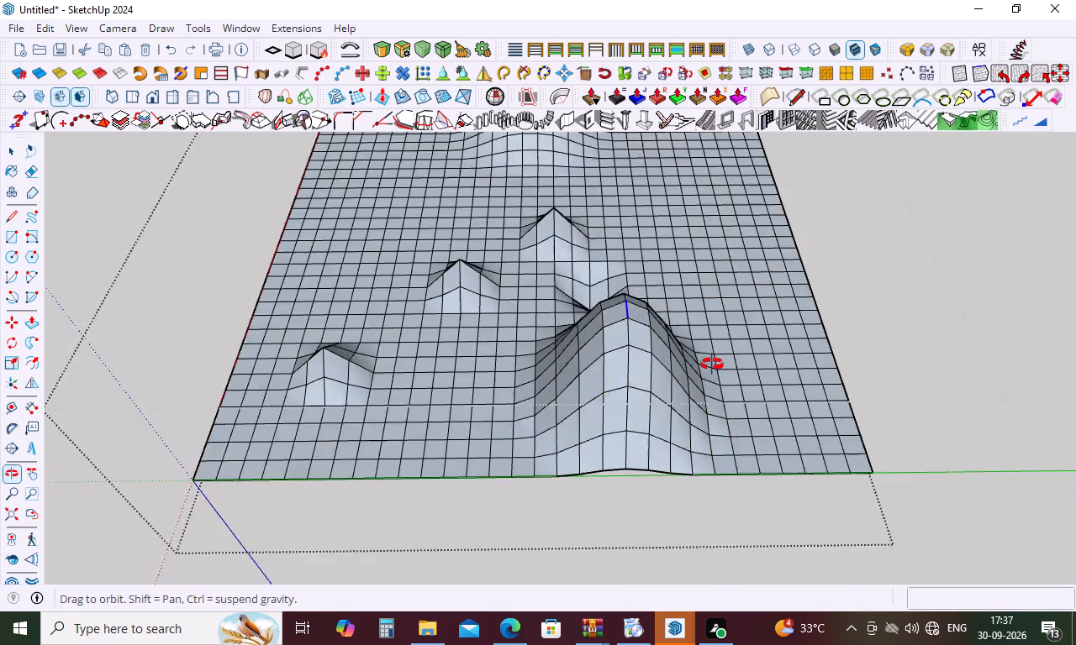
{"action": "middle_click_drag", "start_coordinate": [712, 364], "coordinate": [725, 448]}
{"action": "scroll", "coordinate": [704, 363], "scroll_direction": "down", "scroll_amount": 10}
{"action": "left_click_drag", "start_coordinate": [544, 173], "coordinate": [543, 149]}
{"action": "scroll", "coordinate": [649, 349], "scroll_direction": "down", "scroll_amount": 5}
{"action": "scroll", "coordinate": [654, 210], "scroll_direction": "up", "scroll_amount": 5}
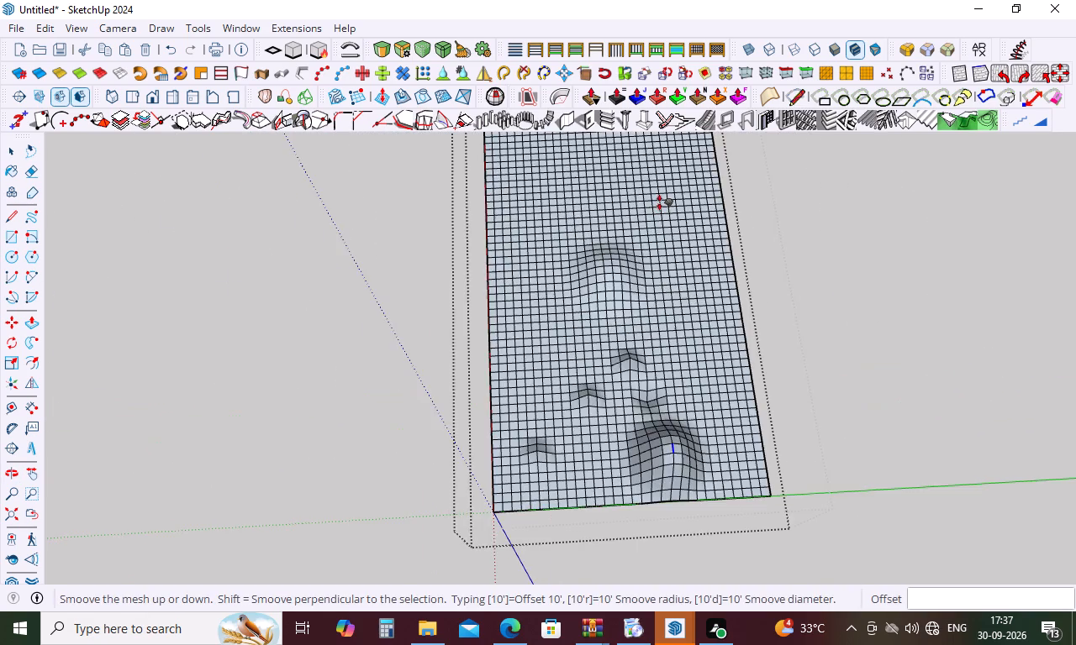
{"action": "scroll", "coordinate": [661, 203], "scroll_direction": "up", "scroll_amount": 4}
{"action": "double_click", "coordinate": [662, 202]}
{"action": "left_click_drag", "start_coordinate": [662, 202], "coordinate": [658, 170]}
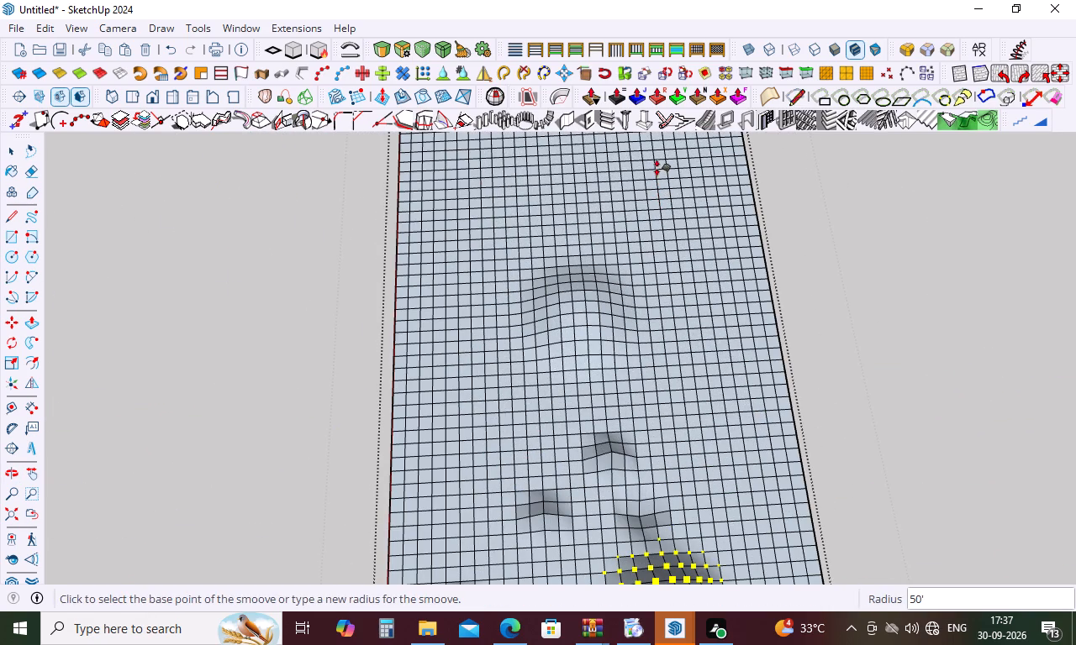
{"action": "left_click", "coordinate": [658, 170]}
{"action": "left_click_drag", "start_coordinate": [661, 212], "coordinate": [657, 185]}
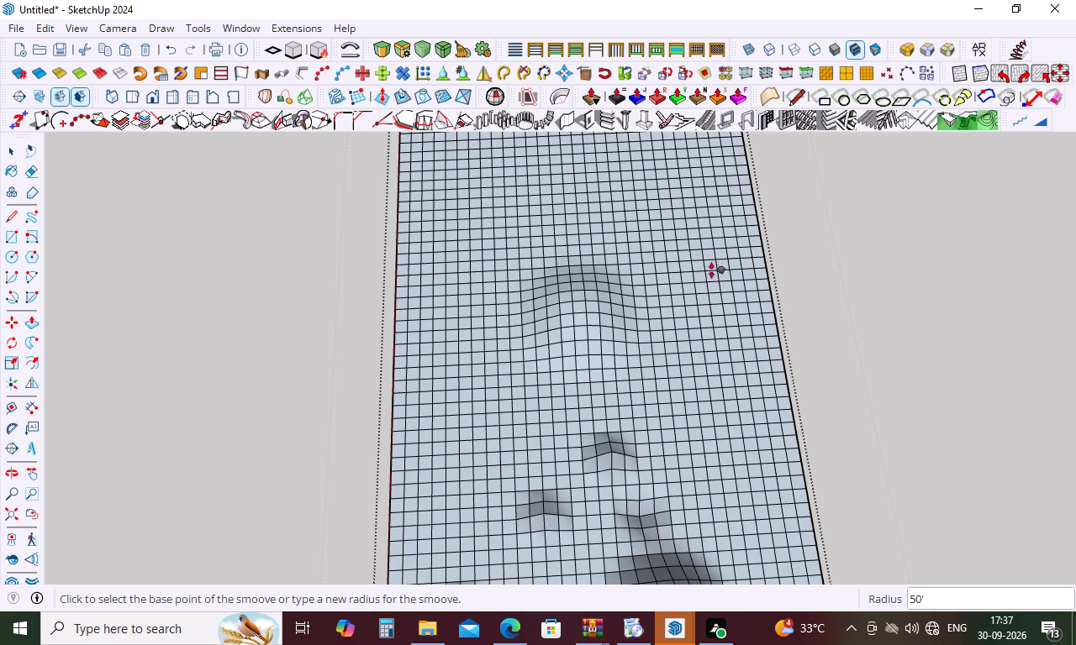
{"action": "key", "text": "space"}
Close the terrain group and reopen it for editing at the flat far part of the grid.
{"action": "left_click", "coordinate": [862, 272]}
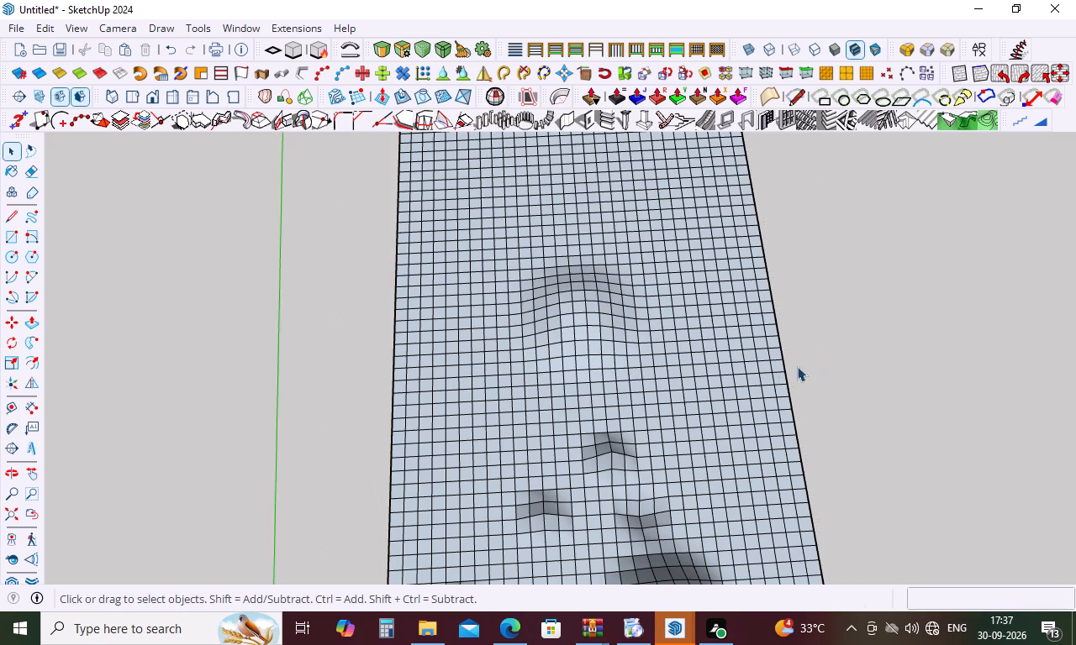
{"action": "double_click", "coordinate": [740, 366]}
{"action": "left_click", "coordinate": [517, 207]}
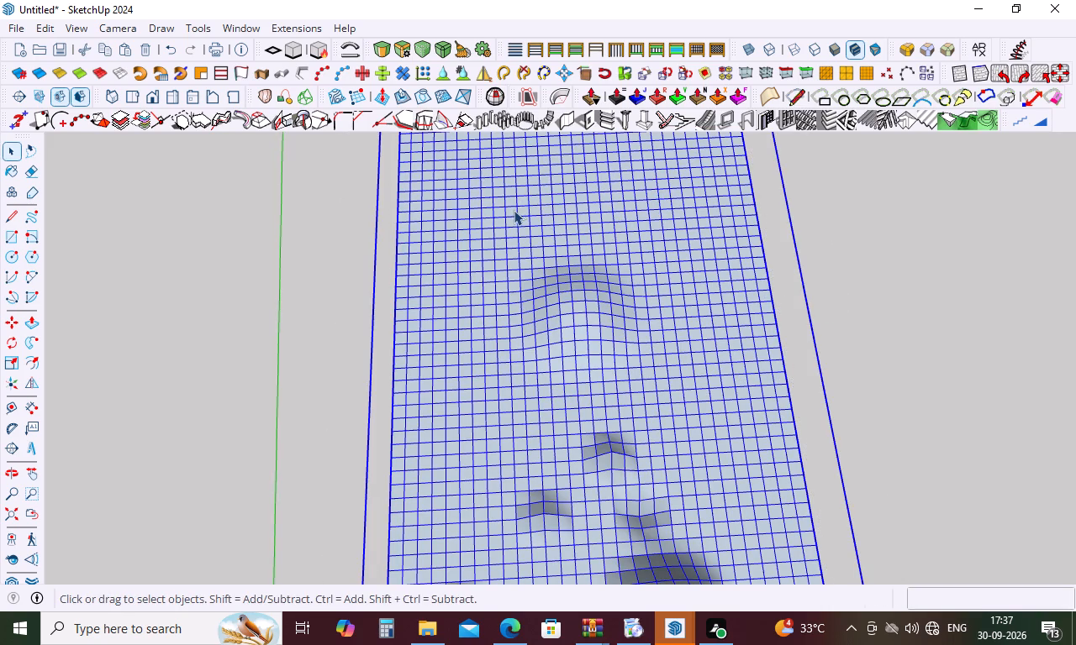
{"action": "left_click", "coordinate": [643, 264]}
{"action": "scroll", "coordinate": [535, 192], "scroll_direction": "down", "scroll_amount": 5}
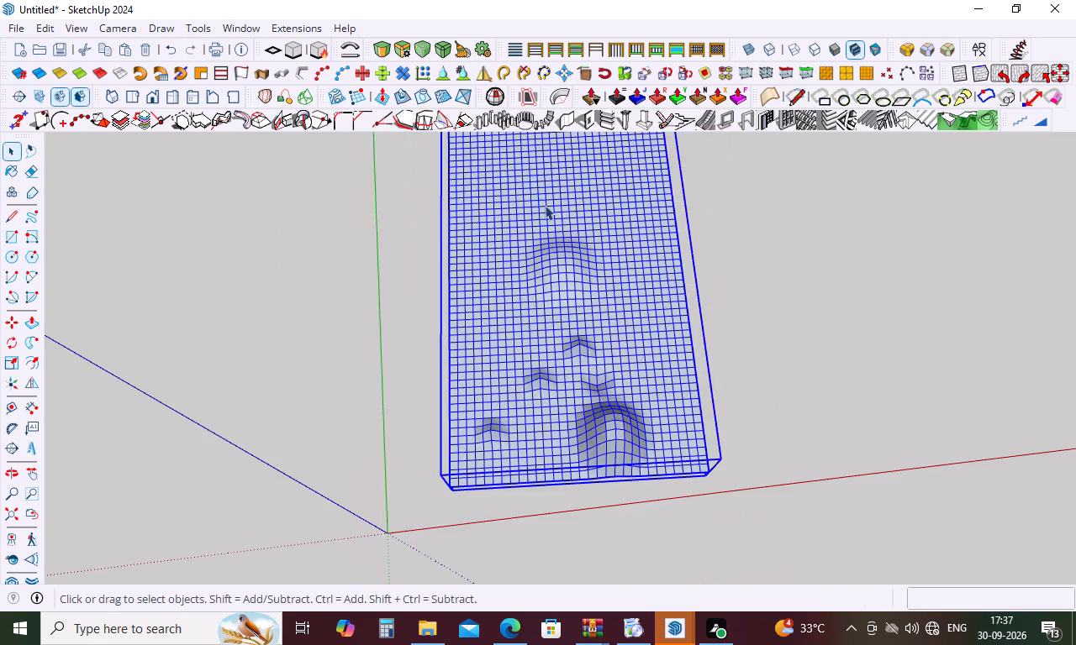
{"action": "middle_click_drag", "start_coordinate": [745, 409], "coordinate": [720, 312]}
{"action": "scroll", "coordinate": [597, 192], "scroll_direction": "up", "scroll_amount": 5}
{"action": "double_click", "coordinate": [607, 273]}
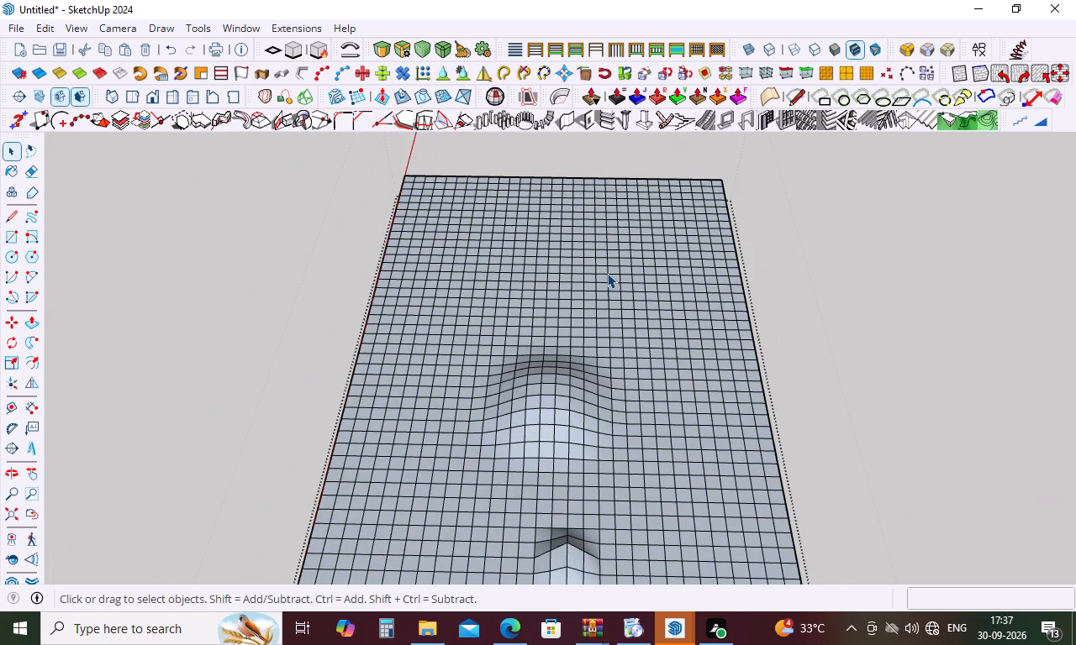
Sink three hollows and raise one hill around the far part of the terrain grid with the 50' radius Smoove, then close the group.
{"action": "left_click", "coordinate": [386, 99]}
{"action": "left_click_drag", "start_coordinate": [475, 265], "coordinate": [506, 295]}
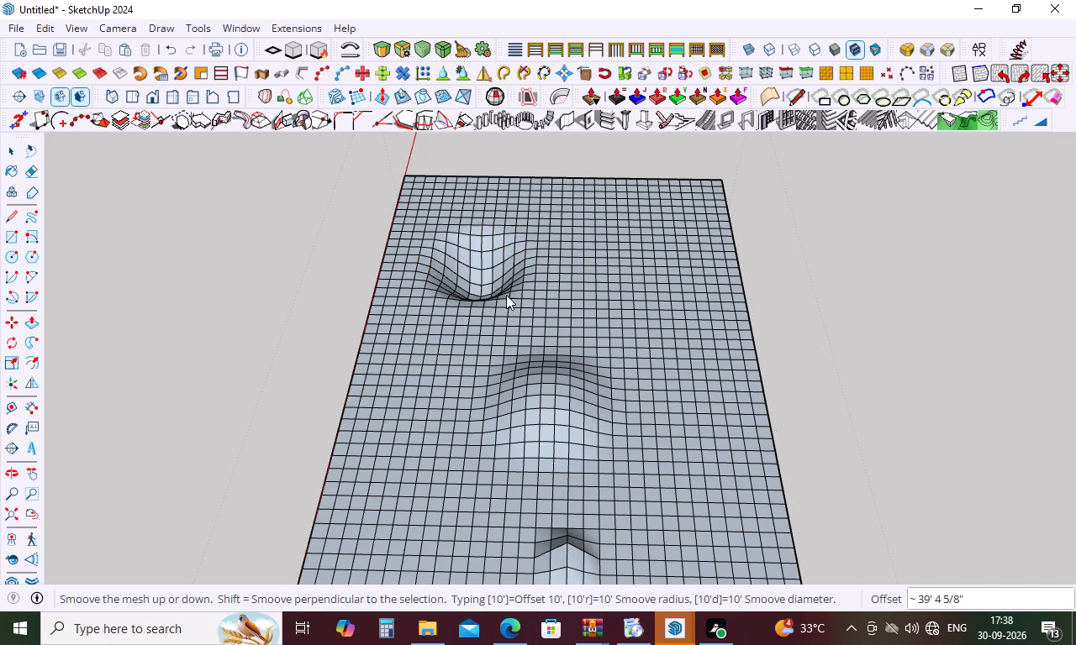
{"action": "left_click", "coordinate": [506, 295]}
{"action": "left_click", "coordinate": [628, 358]}
{"action": "left_click_drag", "start_coordinate": [637, 354], "coordinate": [652, 388]}
{"action": "left_click_drag", "start_coordinate": [452, 418], "coordinate": [458, 379]}
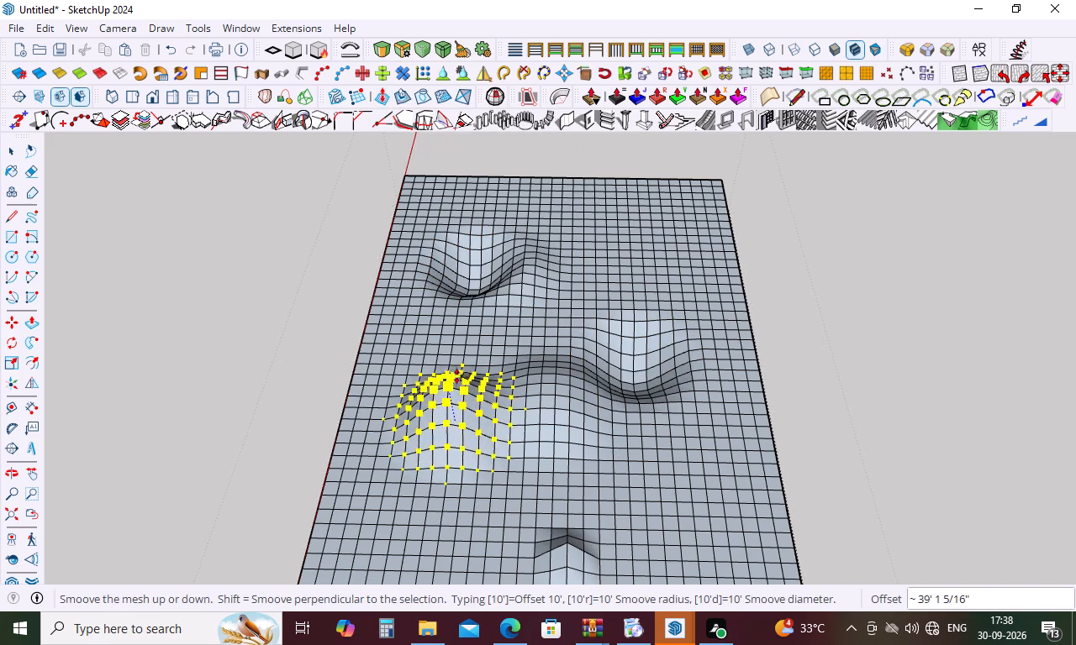
{"action": "left_click_drag", "start_coordinate": [458, 379], "coordinate": [461, 368]}
{"action": "left_click_drag", "start_coordinate": [606, 260], "coordinate": [620, 300]}
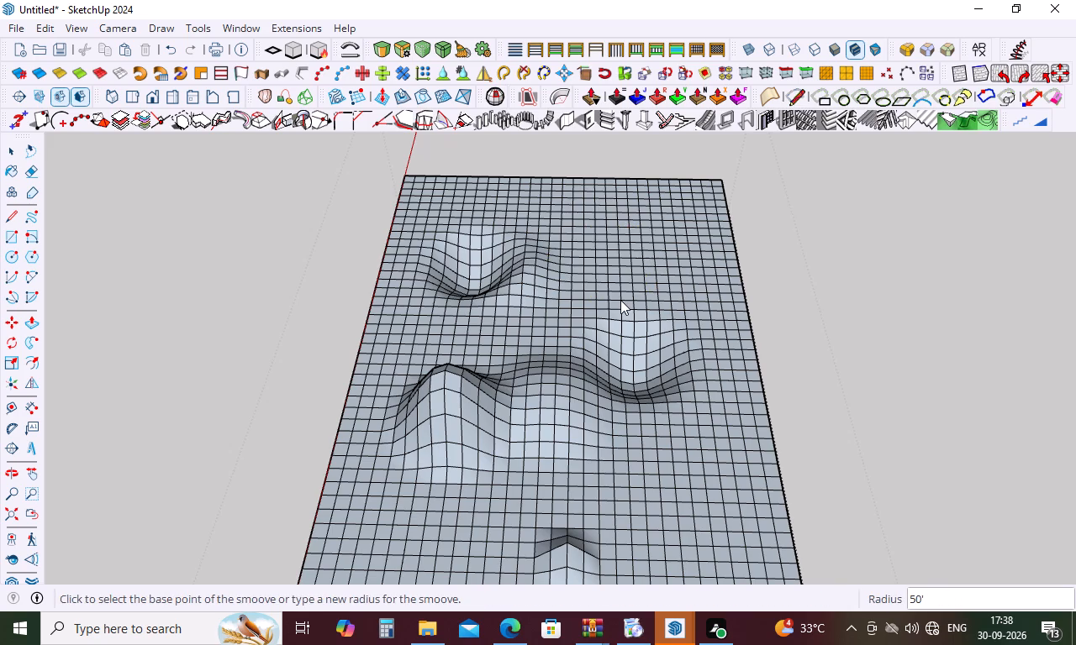
{"action": "left_click_drag", "start_coordinate": [614, 262], "coordinate": [624, 293]}
{"action": "left_click", "coordinate": [624, 293]}
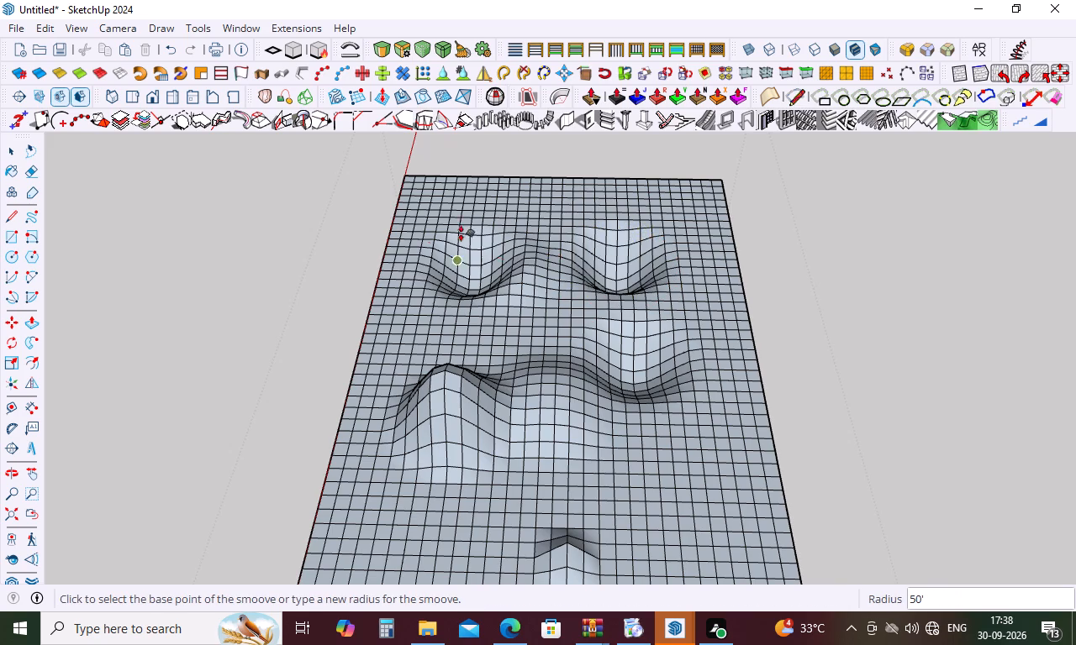
{"action": "scroll", "coordinate": [463, 213], "scroll_direction": "down", "scroll_amount": 5}
{"action": "key", "text": "space"}
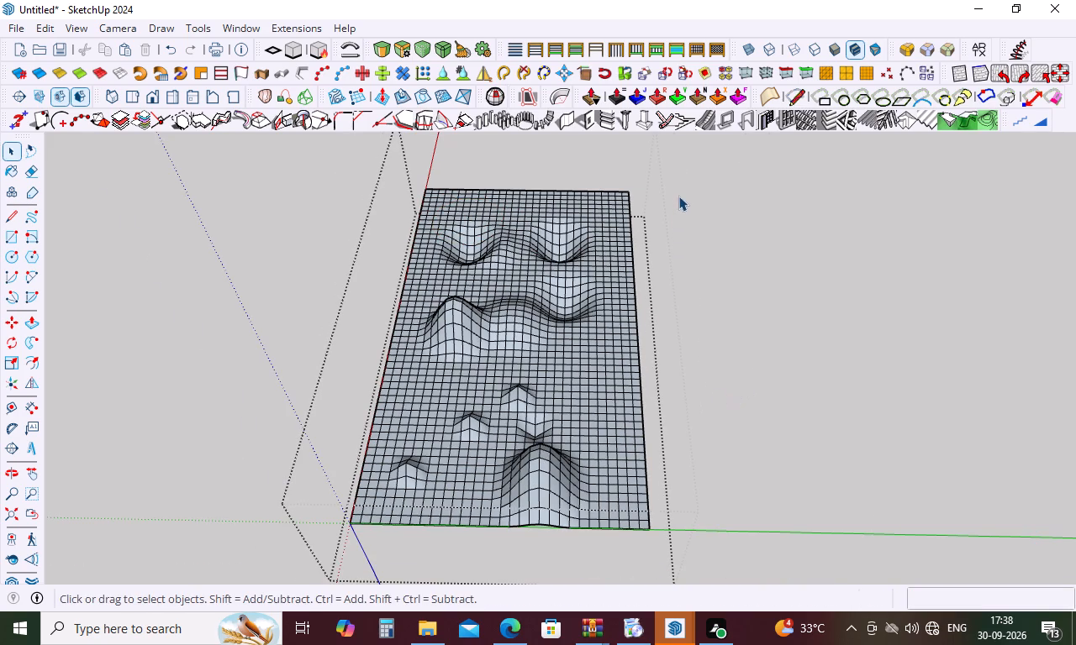
{"action": "left_click_drag", "start_coordinate": [678, 187], "coordinate": [323, 548]}
{"action": "left_click", "coordinate": [740, 501]}
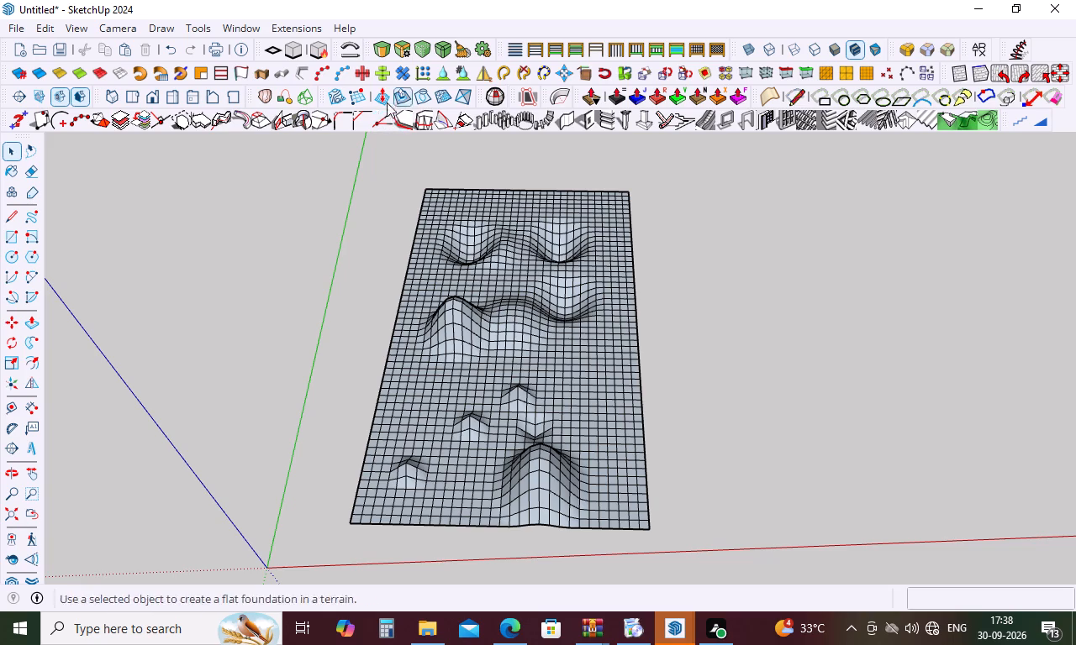
Draw a small From Scratch sandbox grid with 10' spacing on the empty ground beside the large terrain.
{"action": "left_click", "coordinate": [355, 97]}
{"action": "left_click", "coordinate": [715, 521]}
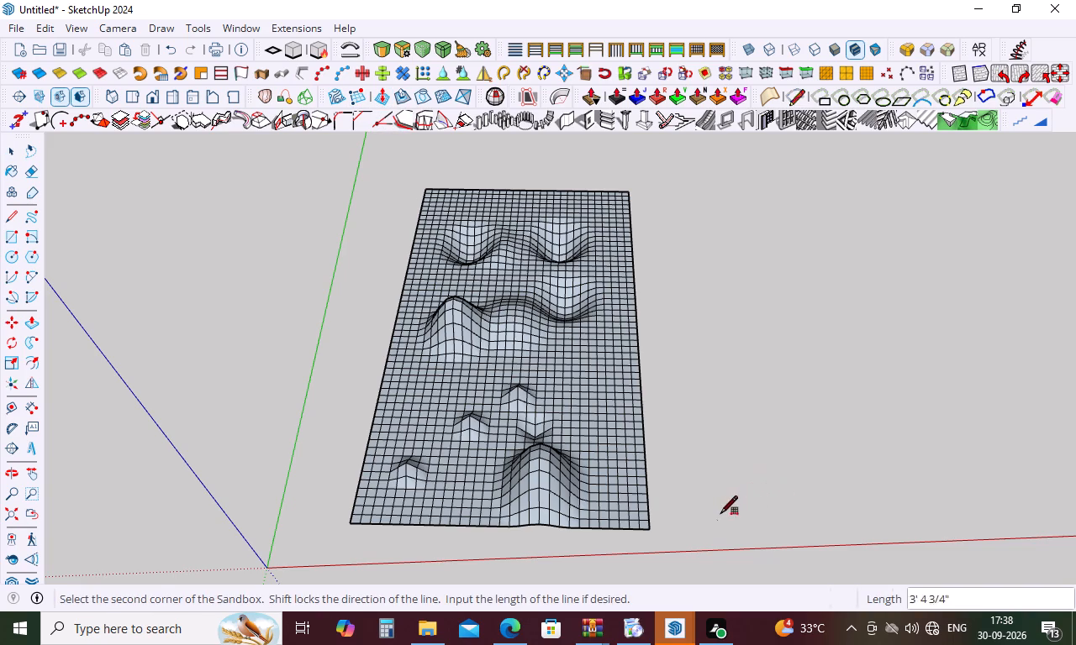
{"action": "left_click", "coordinate": [810, 522]}
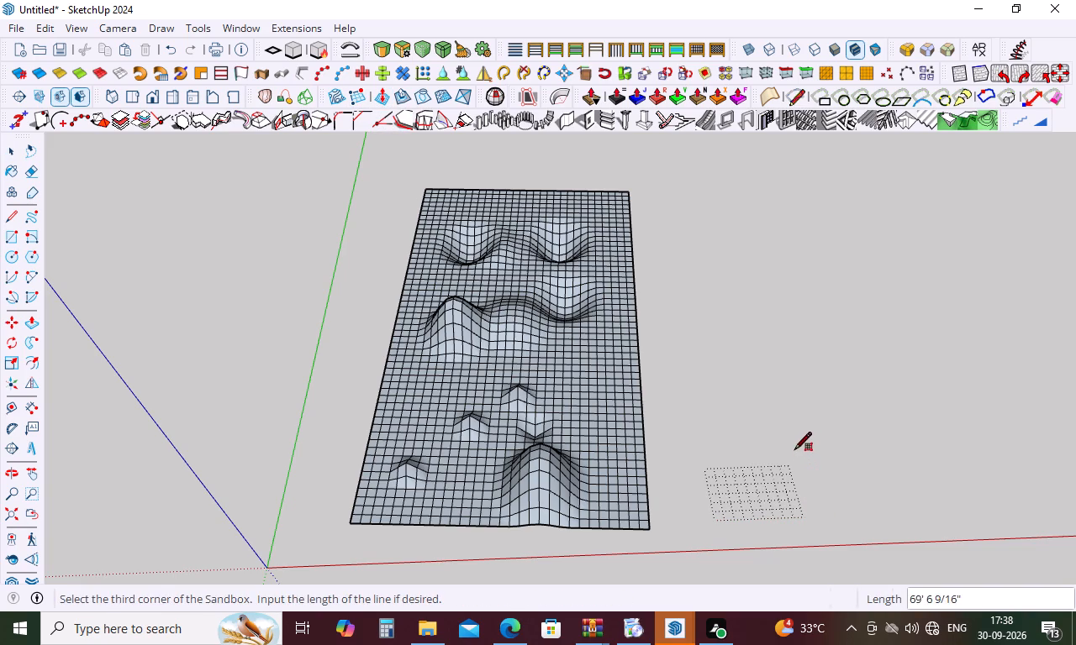
{"action": "left_click", "coordinate": [791, 444]}
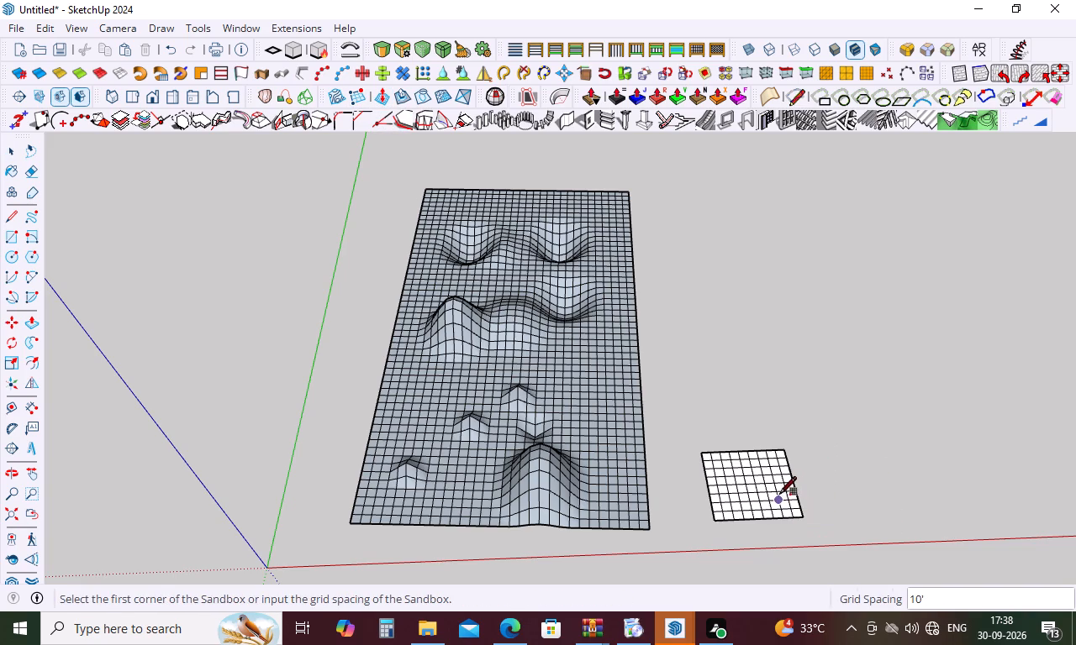
{"action": "key", "text": "space"}
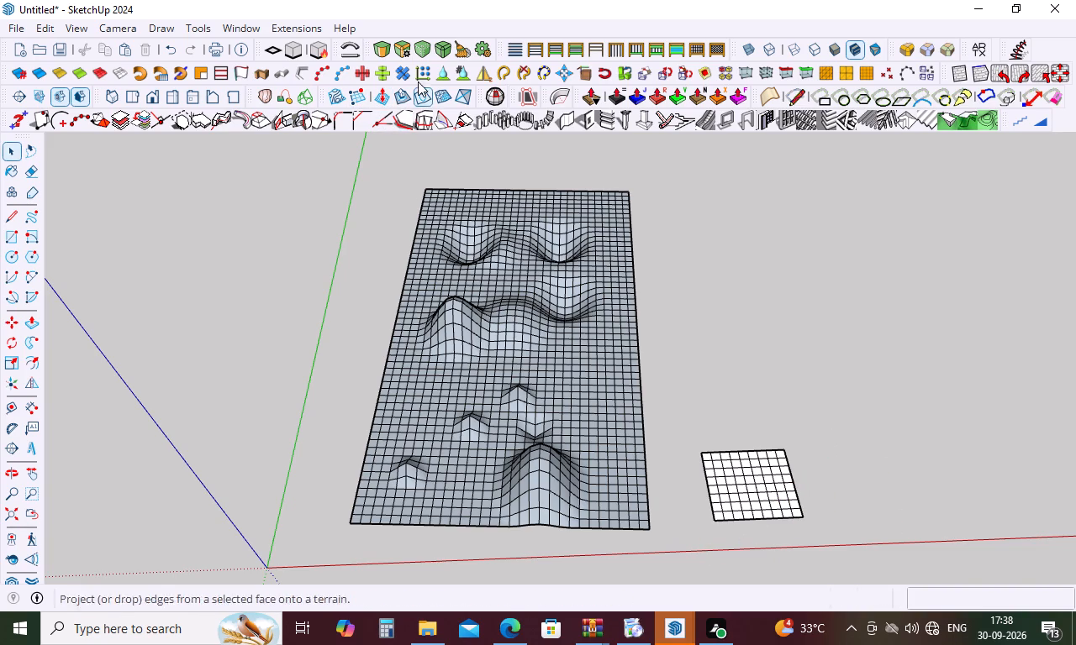
Open the small grid for editing, raise a 50' radius Smoove hill at its centre, and close the group.
{"action": "double_click", "coordinate": [744, 486]}
{"action": "scroll", "coordinate": [649, 270], "scroll_direction": "down", "scroll_amount": 2}
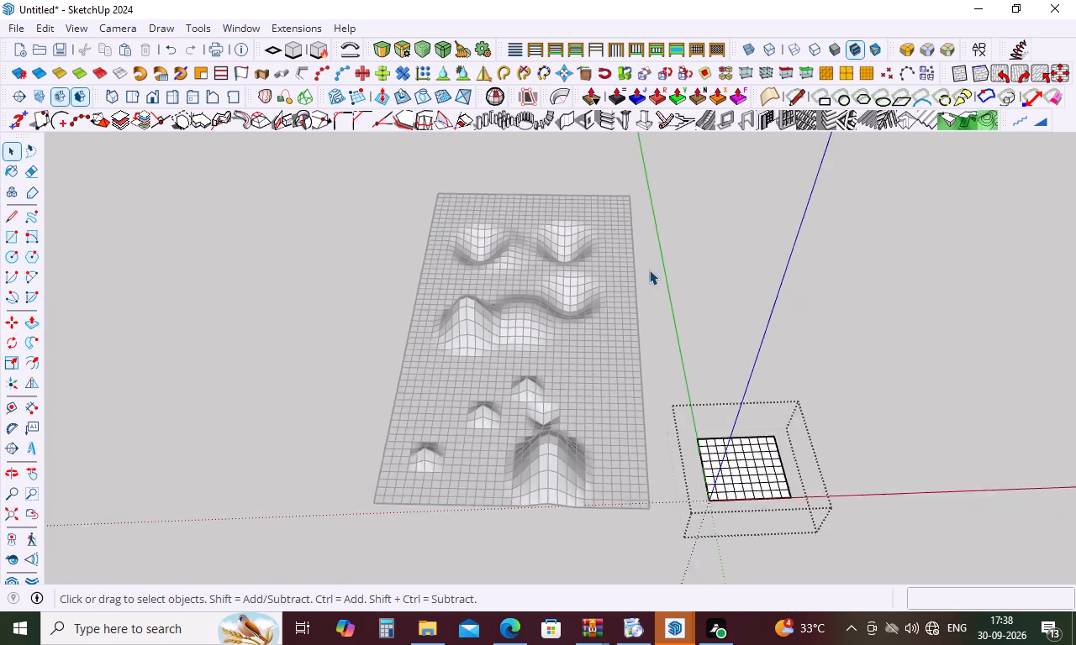
{"action": "scroll", "coordinate": [649, 270], "scroll_direction": "down", "scroll_amount": 3}
{"action": "middle_click_drag", "start_coordinate": [903, 545], "coordinate": [852, 370]}
{"action": "scroll", "coordinate": [731, 401], "scroll_direction": "up", "scroll_amount": 5}
{"action": "middle_click_drag", "start_coordinate": [718, 386], "coordinate": [734, 450]}
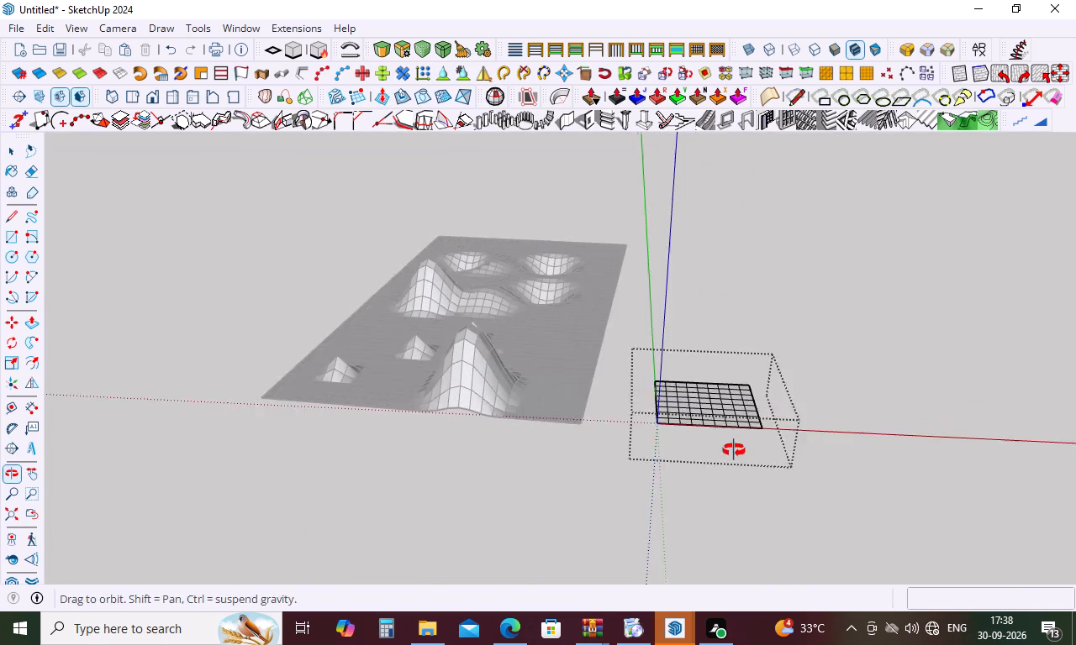
{"action": "middle_click_drag", "start_coordinate": [734, 450], "coordinate": [738, 463]}
{"action": "scroll", "coordinate": [739, 382], "scroll_direction": "up", "scroll_amount": 6}
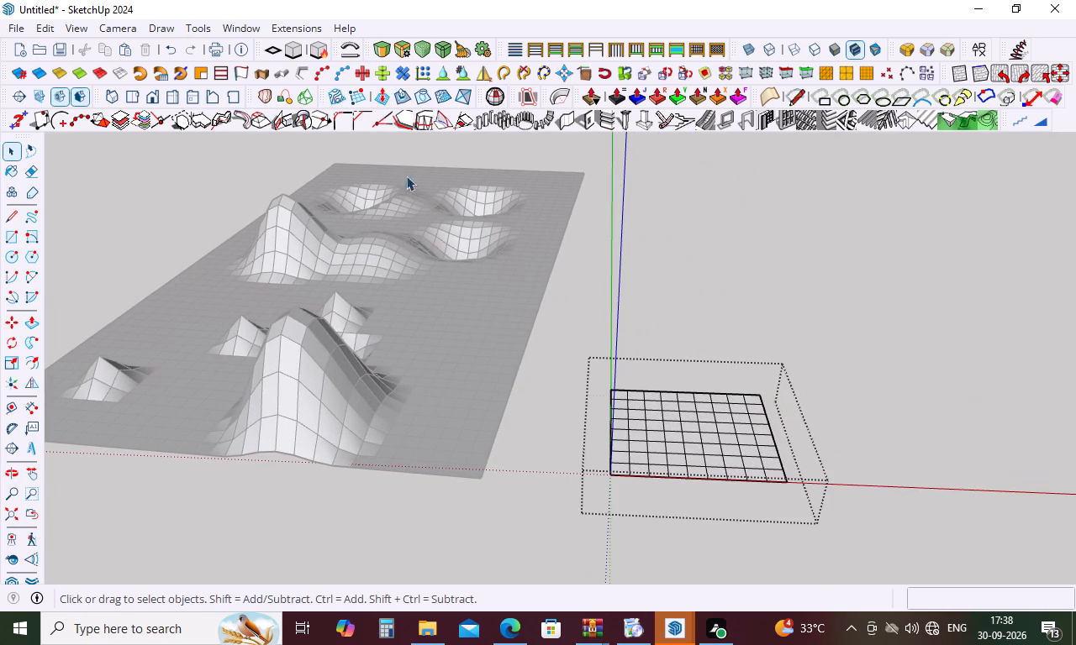
{"action": "left_click", "coordinate": [379, 97]}
{"action": "left_click_drag", "start_coordinate": [693, 424], "coordinate": [702, 450]}
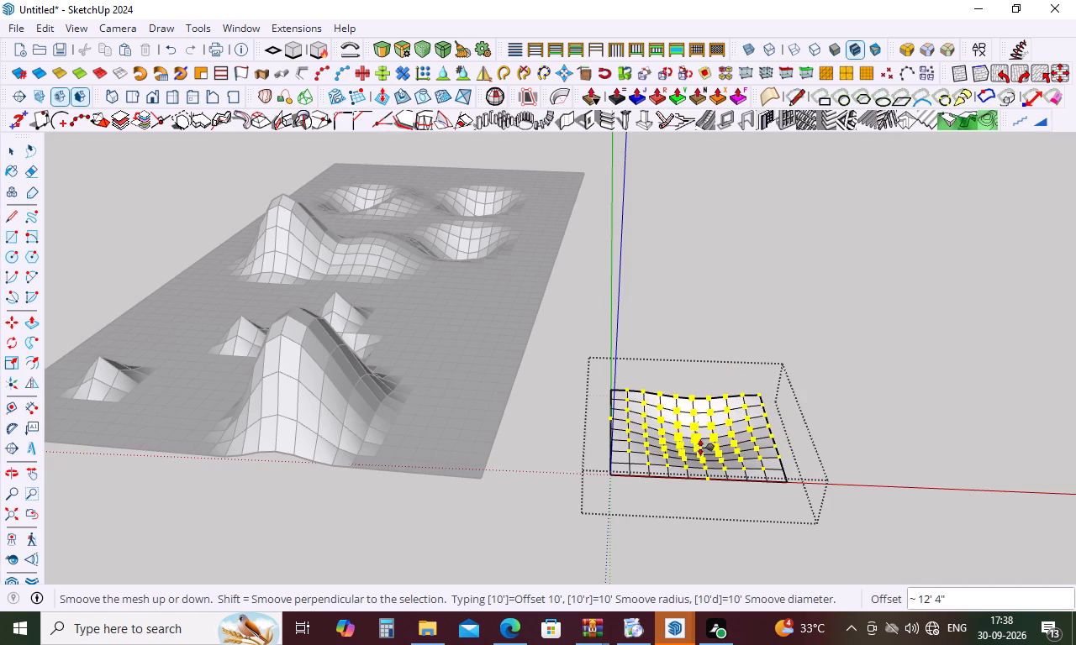
{"action": "left_click_drag", "start_coordinate": [702, 450], "coordinate": [715, 354]}
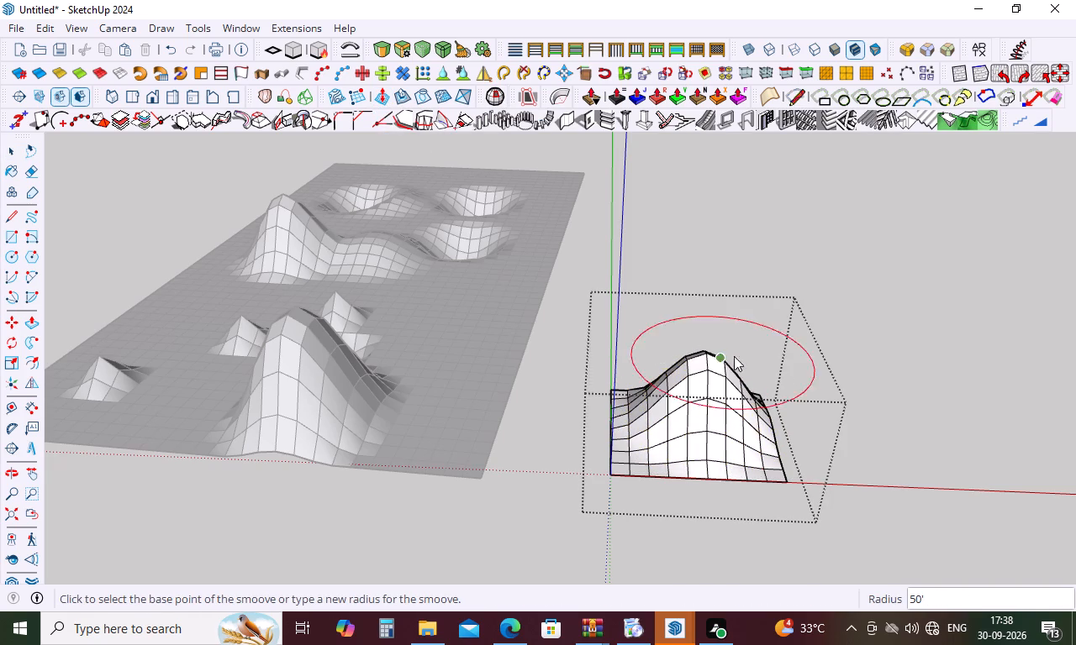
{"action": "key", "text": "space"}
{"action": "left_click", "coordinate": [889, 417]}
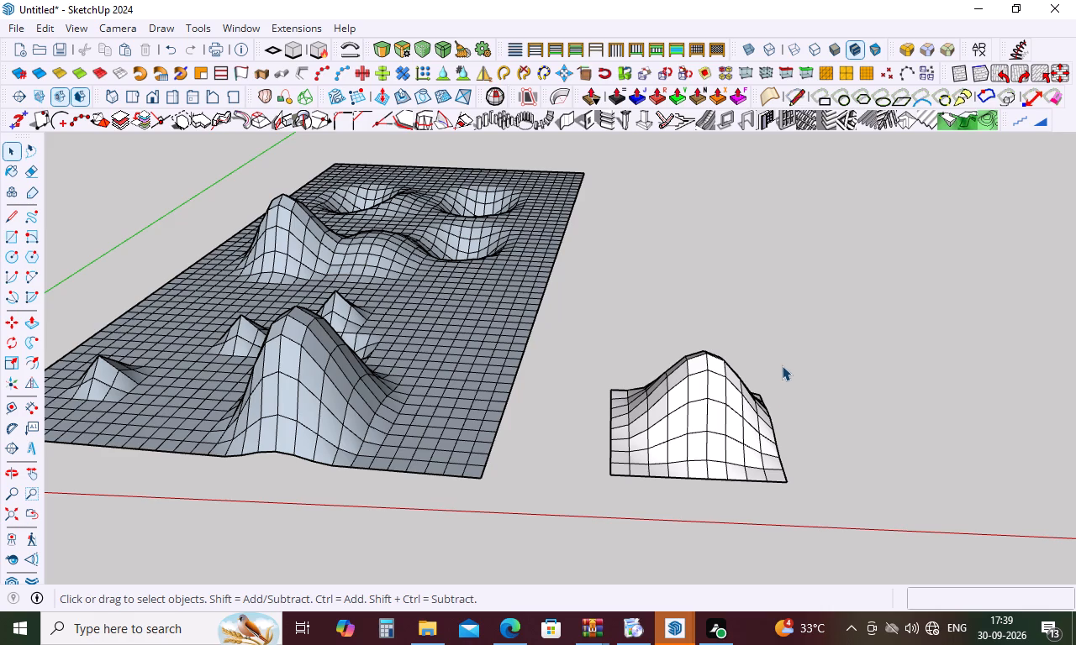
Generate 1001bit contours with the small hill selected, using a reference point on it, reference level 16' 5 1/16" and level interval 1' 7 11/16".
{"action": "scroll", "coordinate": [782, 354], "scroll_direction": "down", "scroll_amount": 4}
{"action": "middle_click_drag", "start_coordinate": [792, 354], "coordinate": [704, 385]}
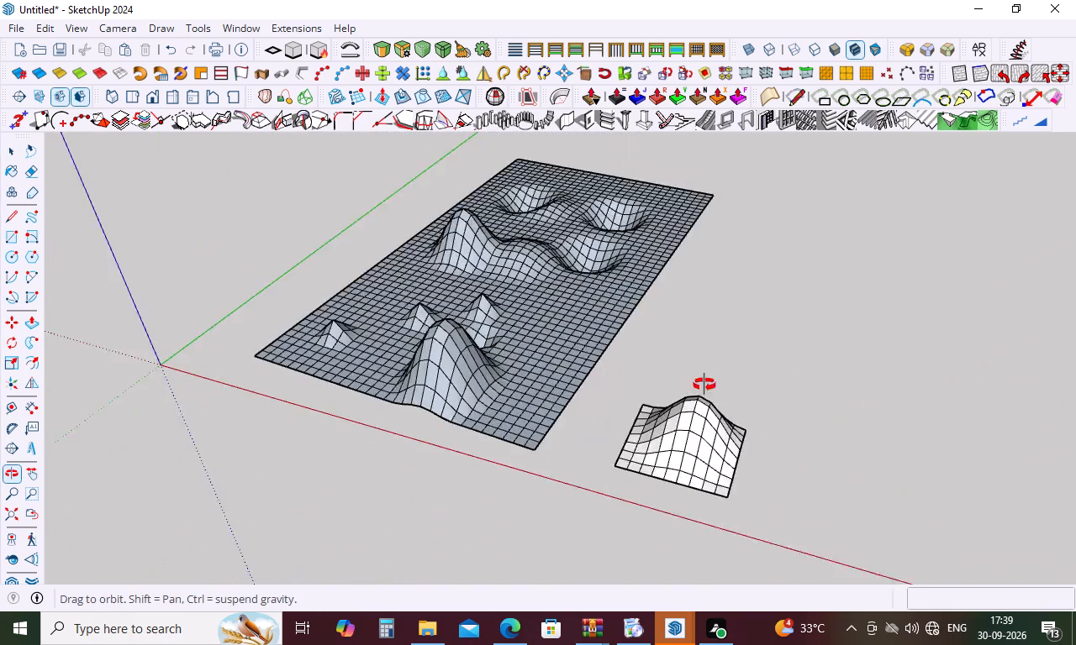
{"action": "middle_click_drag", "start_coordinate": [704, 385], "coordinate": [789, 309]}
{"action": "key", "text": "space"}
{"action": "scroll", "coordinate": [739, 313], "scroll_direction": "down", "scroll_amount": 5}
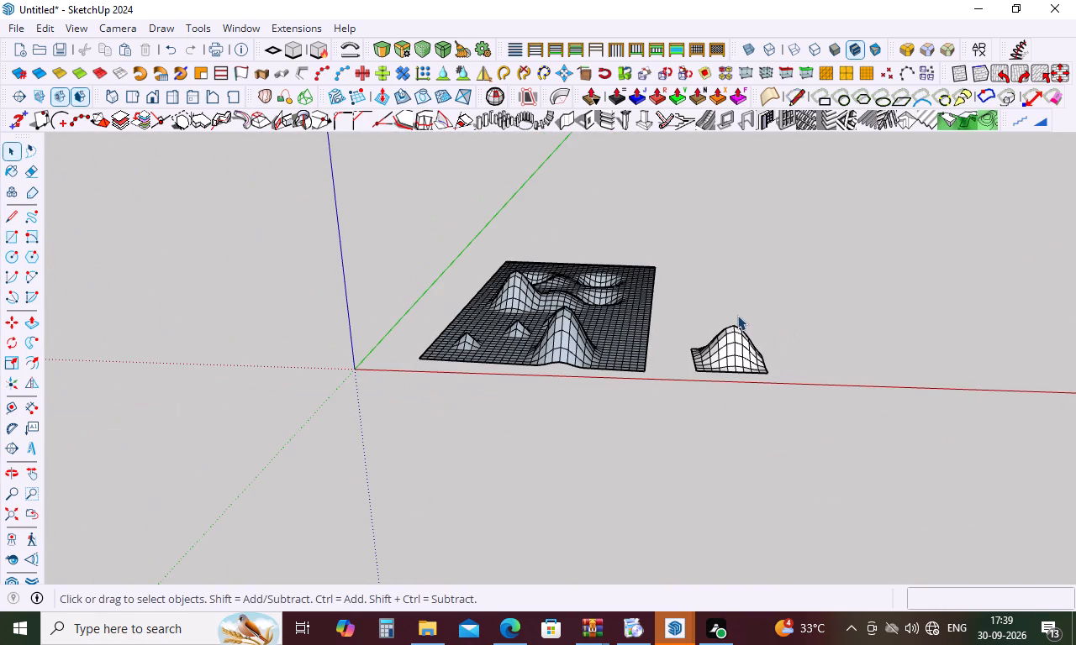
{"action": "middle_click", "coordinate": [740, 329]}
{"action": "middle_click_drag", "start_coordinate": [725, 338], "coordinate": [739, 403]}
{"action": "left_click", "coordinate": [743, 371]}
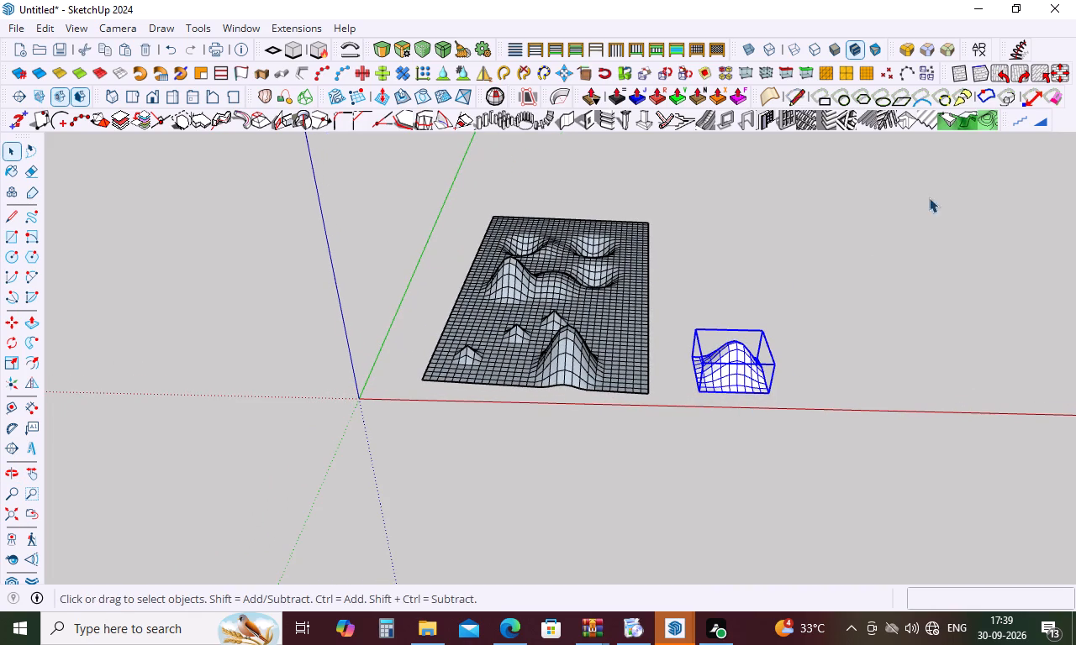
{"action": "left_click", "coordinate": [989, 122]}
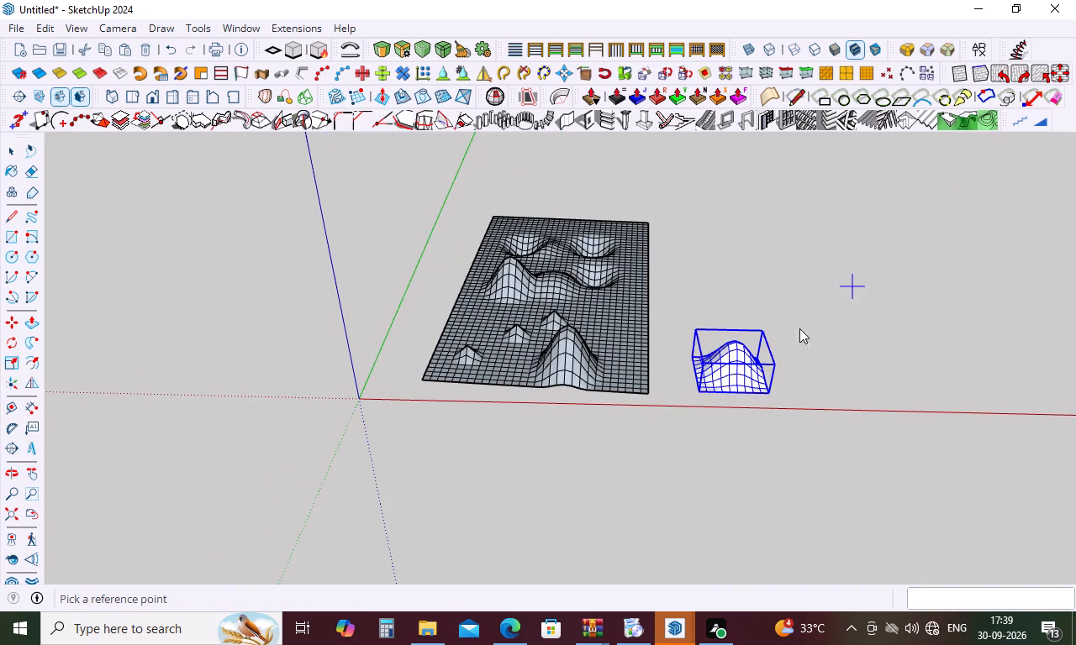
{"action": "left_click", "coordinate": [743, 375]}
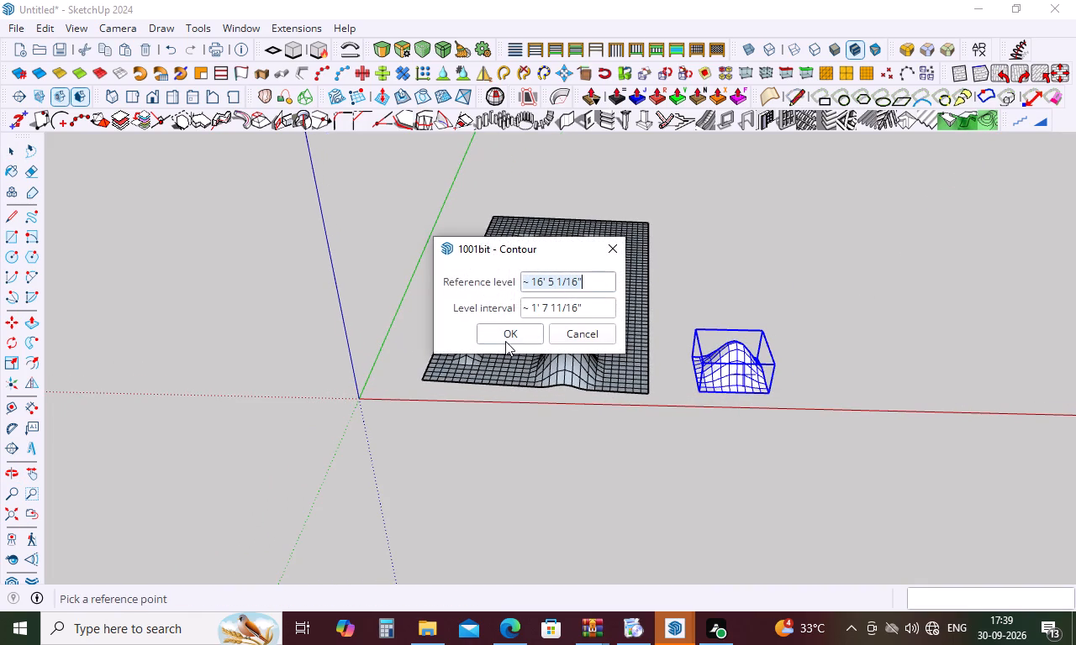
{"action": "left_click", "coordinate": [504, 333]}
{"action": "scroll", "coordinate": [789, 352], "scroll_direction": "up", "scroll_amount": 5}
{"action": "middle_click_drag", "start_coordinate": [784, 402], "coordinate": [785, 346]}
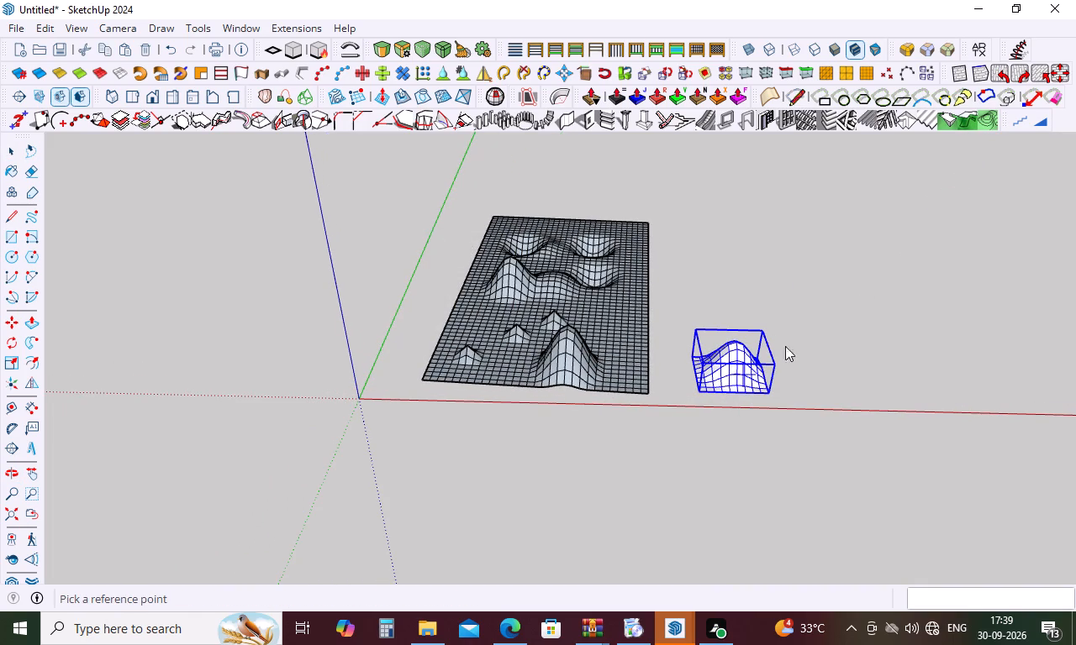
{"action": "middle_click_drag", "start_coordinate": [785, 346], "coordinate": [787, 314]}
{"action": "double_click", "coordinate": [728, 387]}
{"action": "left_click", "coordinate": [800, 357]}
{"action": "middle_click_drag", "start_coordinate": [800, 357], "coordinate": [801, 467]}
{"action": "middle_click_drag", "start_coordinate": [801, 467], "coordinate": [784, 385]}
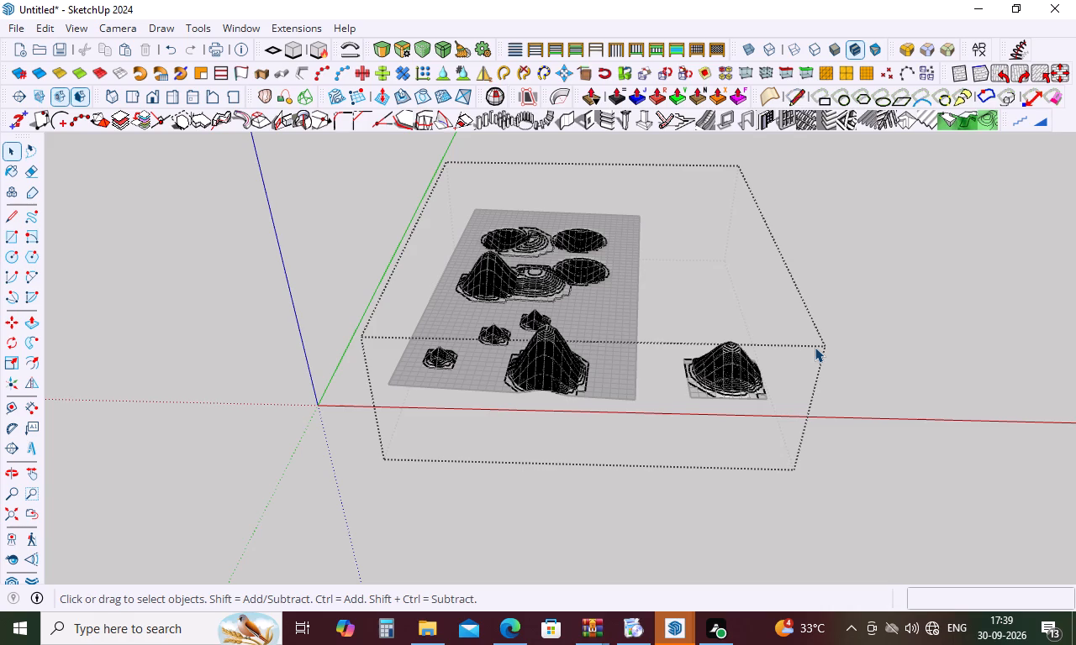
Examine the contour lines on the large terrain and the small hill, checking inside the small hill's group.
{"action": "middle_click_drag", "start_coordinate": [915, 449], "coordinate": [927, 374]}
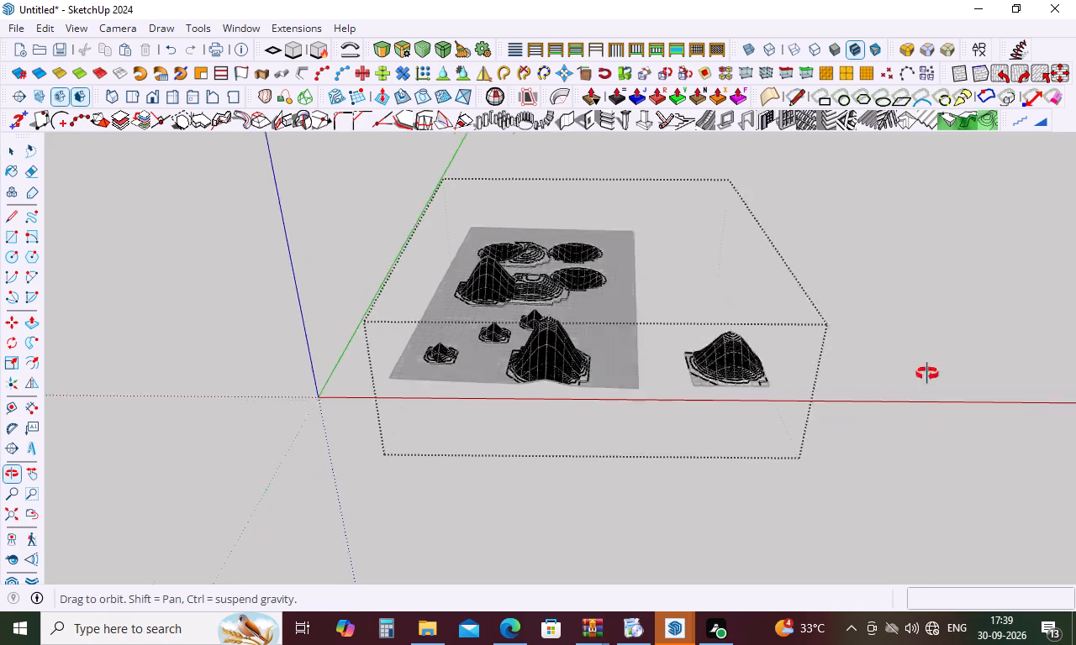
{"action": "middle_click_drag", "start_coordinate": [927, 374], "coordinate": [936, 297]}
{"action": "left_click", "coordinate": [813, 390]}
{"action": "left_click", "coordinate": [867, 368]}
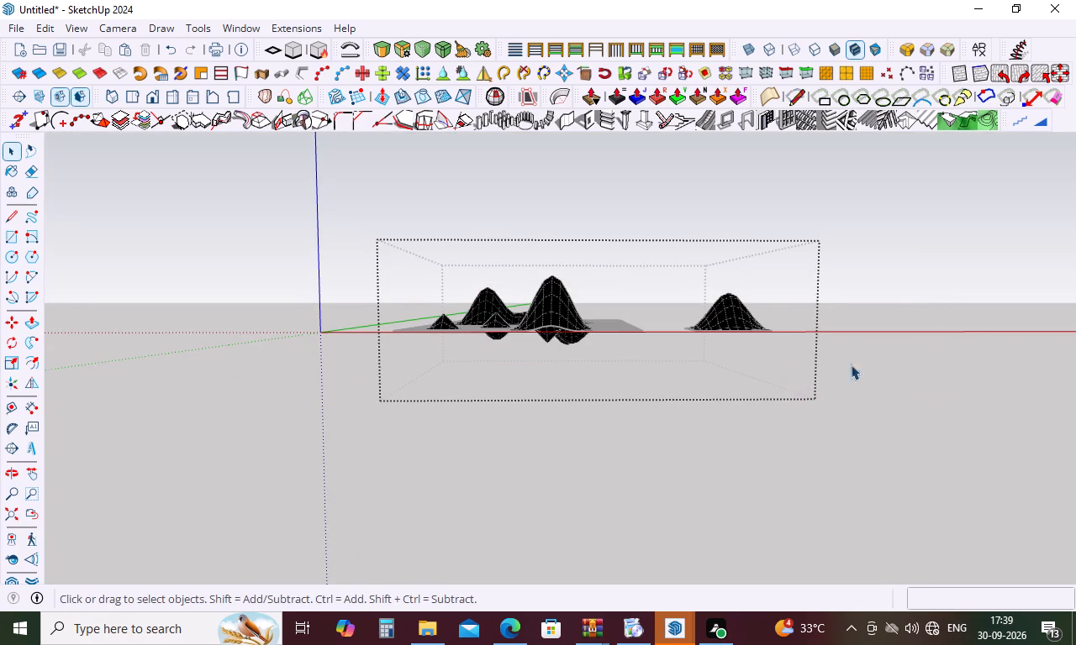
{"action": "middle_click_drag", "start_coordinate": [756, 328], "coordinate": [756, 533]}
{"action": "scroll", "coordinate": [731, 395], "scroll_direction": "up", "scroll_amount": 5}
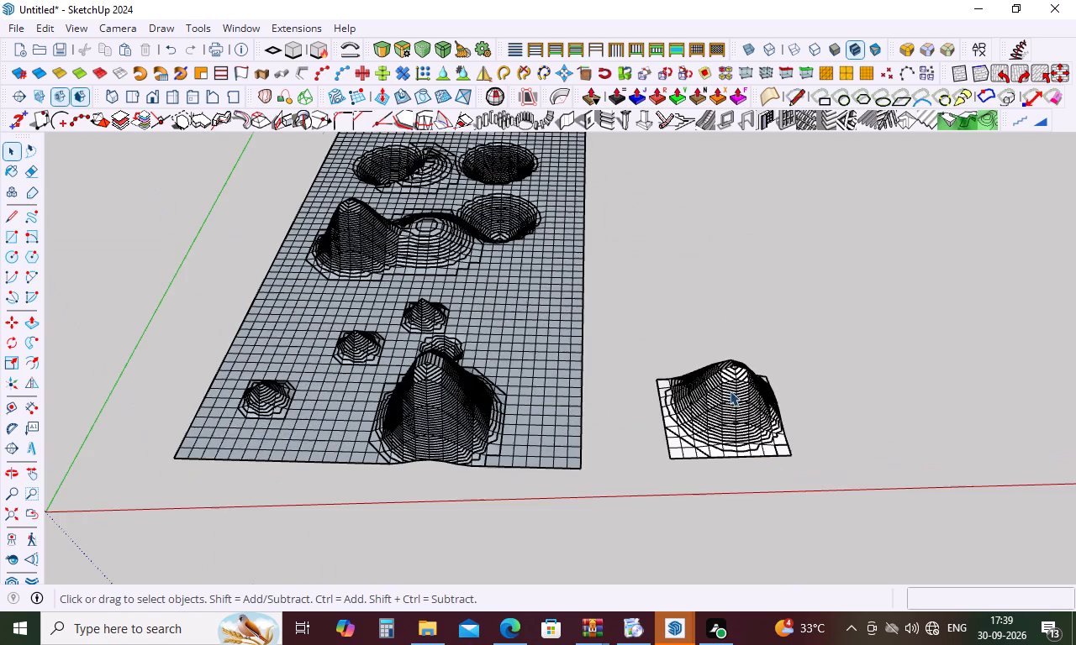
{"action": "left_click", "coordinate": [733, 436]}
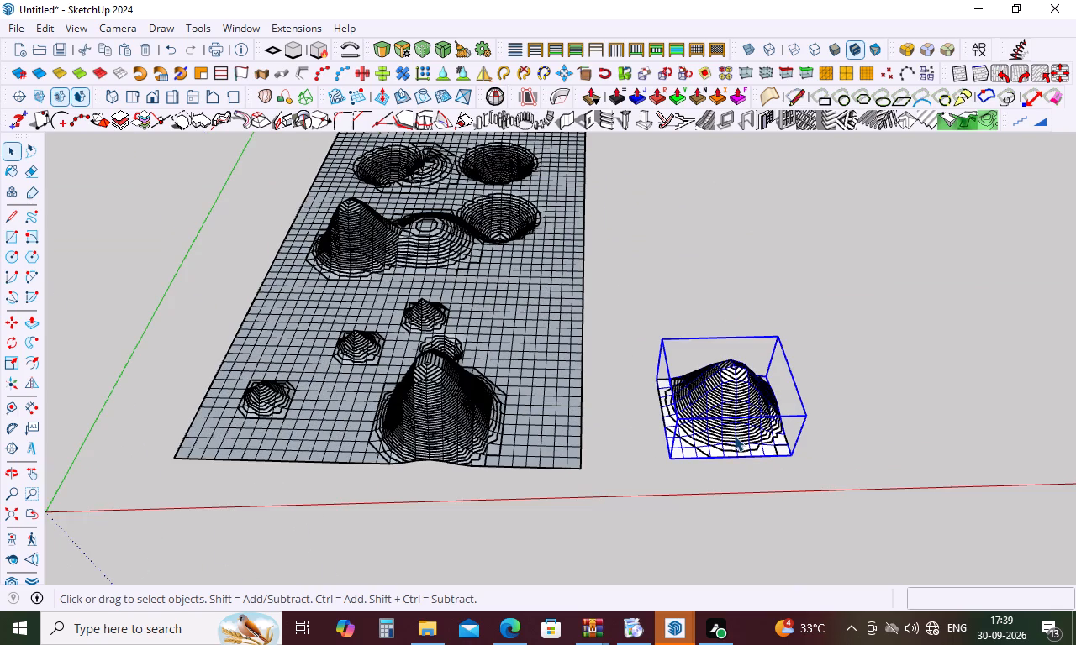
{"action": "double_click", "coordinate": [735, 436]}
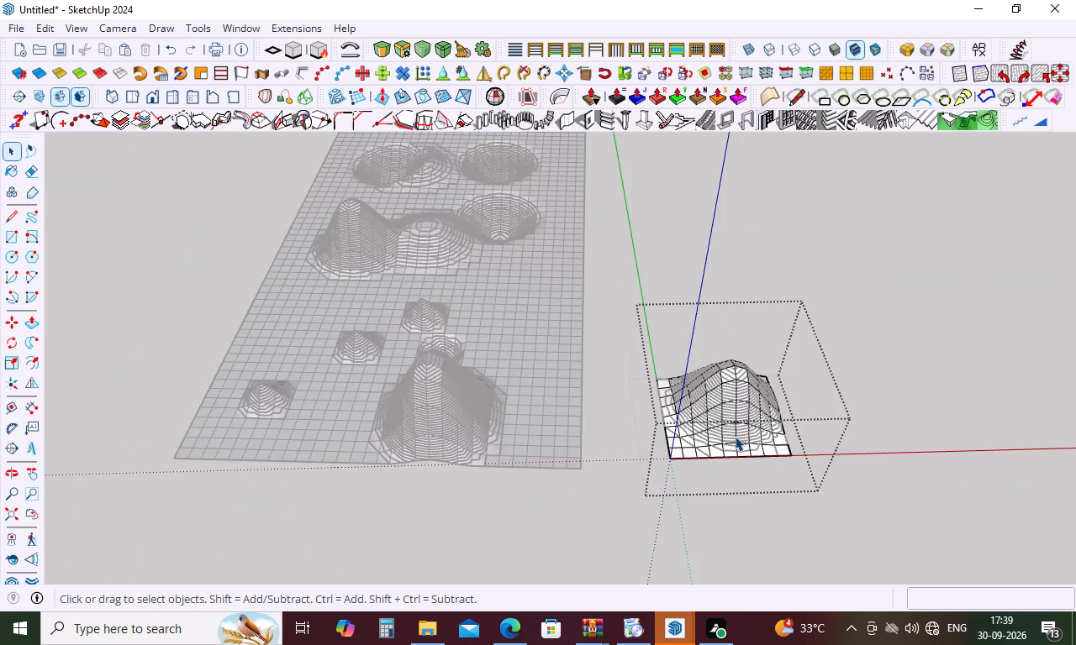
{"action": "scroll", "coordinate": [762, 427], "scroll_direction": "up", "scroll_amount": 4}
{"action": "left_click", "coordinate": [970, 412]}
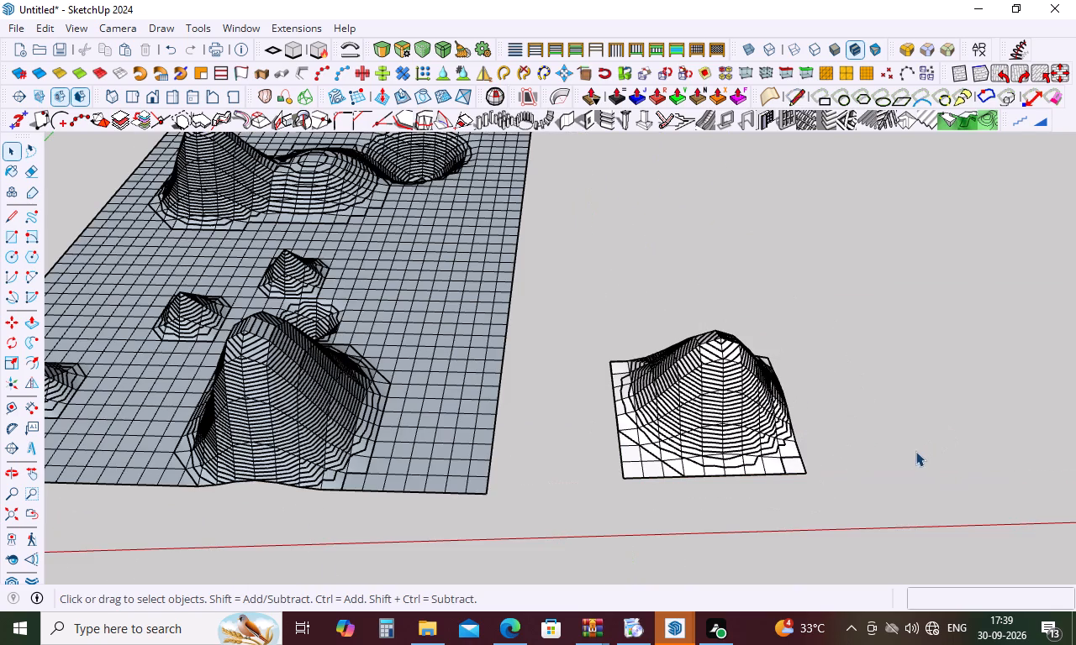
Move the small hill mesh away from its contour lines onto the empty ground beside them.
{"action": "key", "text": "m"}
{"action": "left_click", "coordinate": [622, 475]}
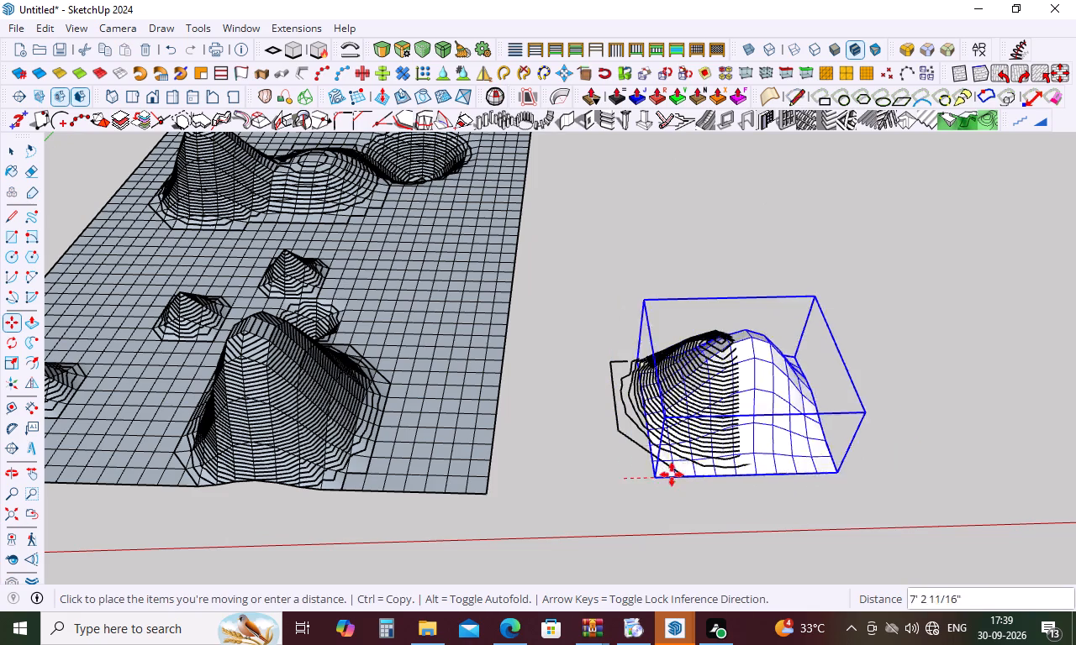
{"action": "left_click", "coordinate": [931, 417]}
{"action": "key", "text": "space"}
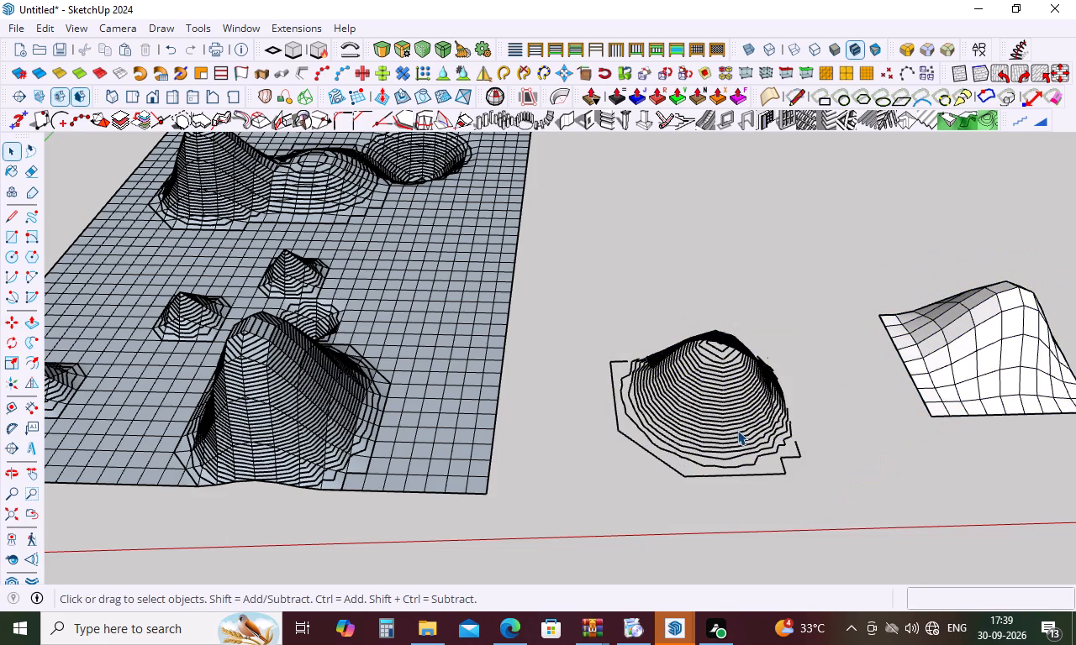
Open the contour group, select all of the small hill's contour lines, and create a terrain from them with From Contours.
{"action": "left_click", "coordinate": [737, 430]}
{"action": "double_click", "coordinate": [736, 432]}
{"action": "left_click", "coordinate": [736, 432]}
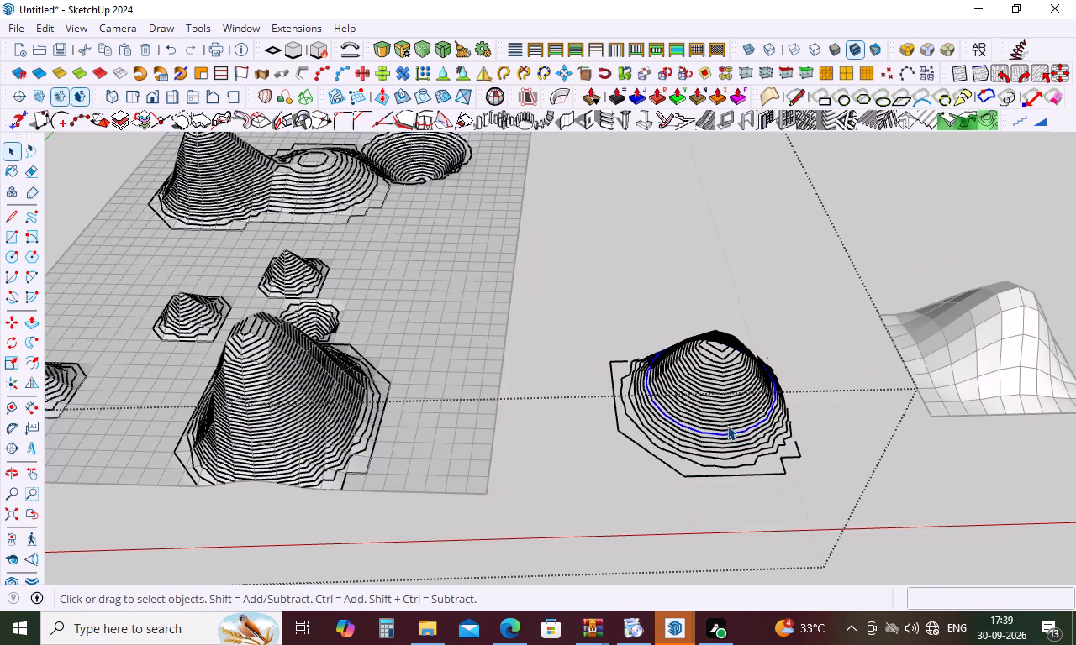
{"action": "left_click_drag", "start_coordinate": [609, 327], "coordinate": [809, 496]}
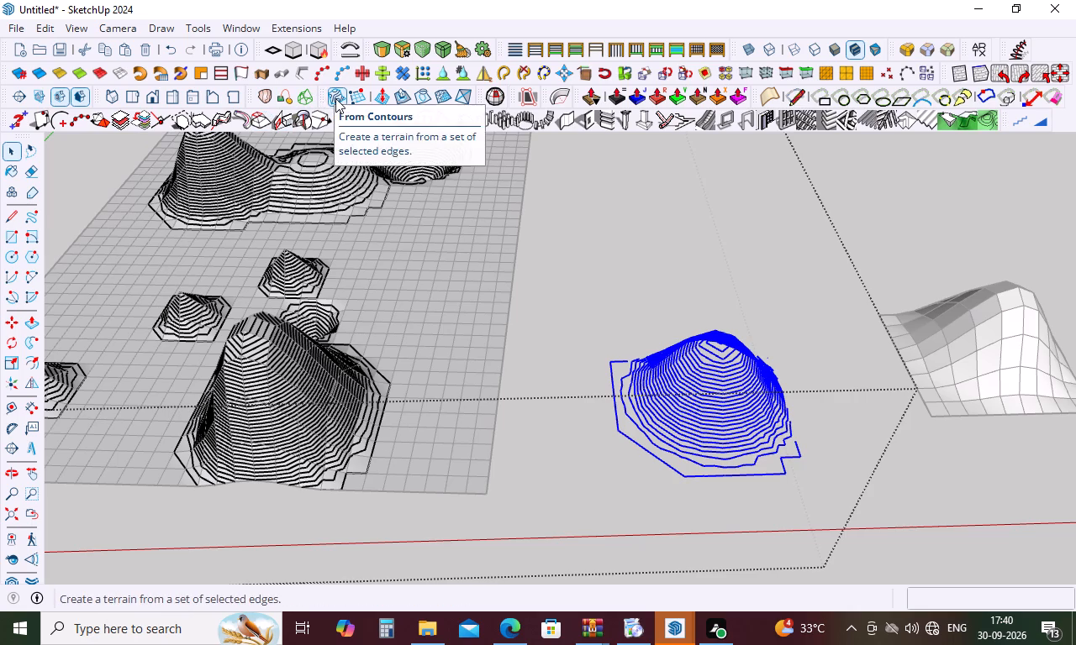
{"action": "left_click", "coordinate": [335, 98]}
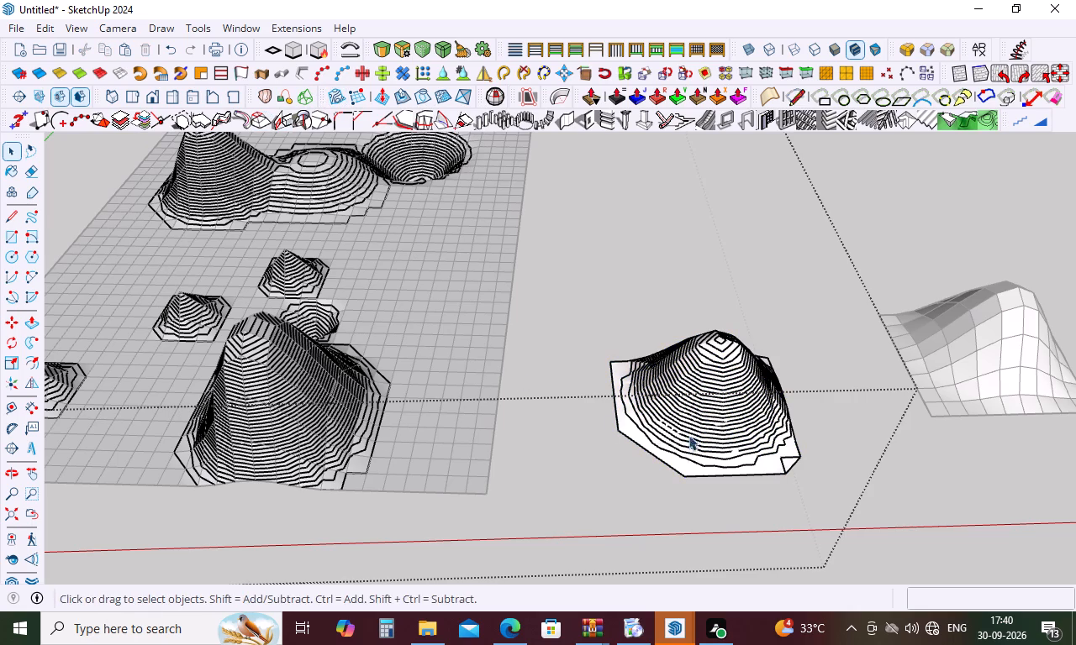
Leave the contour group, then select and delete every terrain, contour group and hill mesh in the model.
{"action": "middle_click_drag", "start_coordinate": [778, 427], "coordinate": [772, 285]}
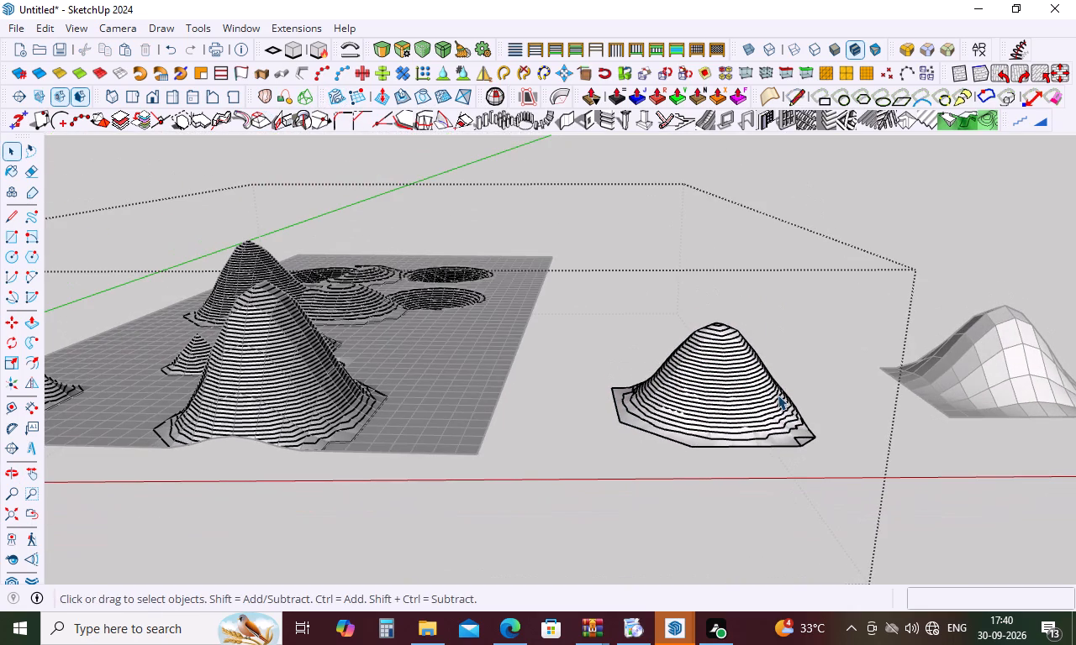
{"action": "left_click", "coordinate": [838, 401]}
{"action": "left_click", "coordinate": [839, 427]}
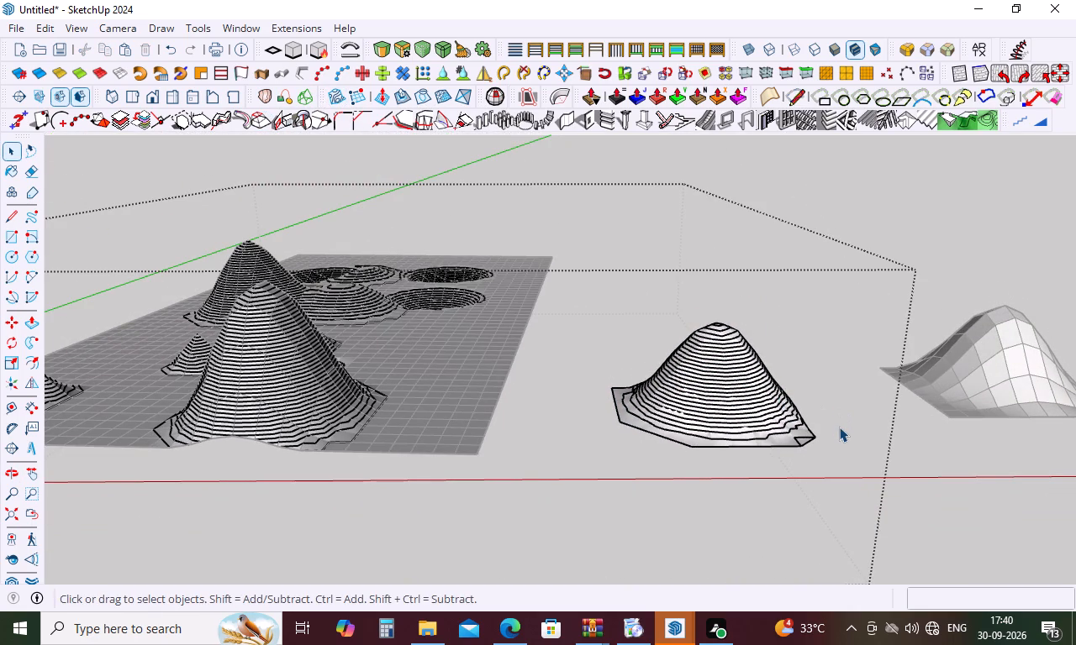
{"action": "double_click", "coordinate": [831, 410]}
{"action": "middle_click_drag", "start_coordinate": [798, 294], "coordinate": [821, 485]}
{"action": "scroll", "coordinate": [765, 352], "scroll_direction": "down", "scroll_amount": 10}
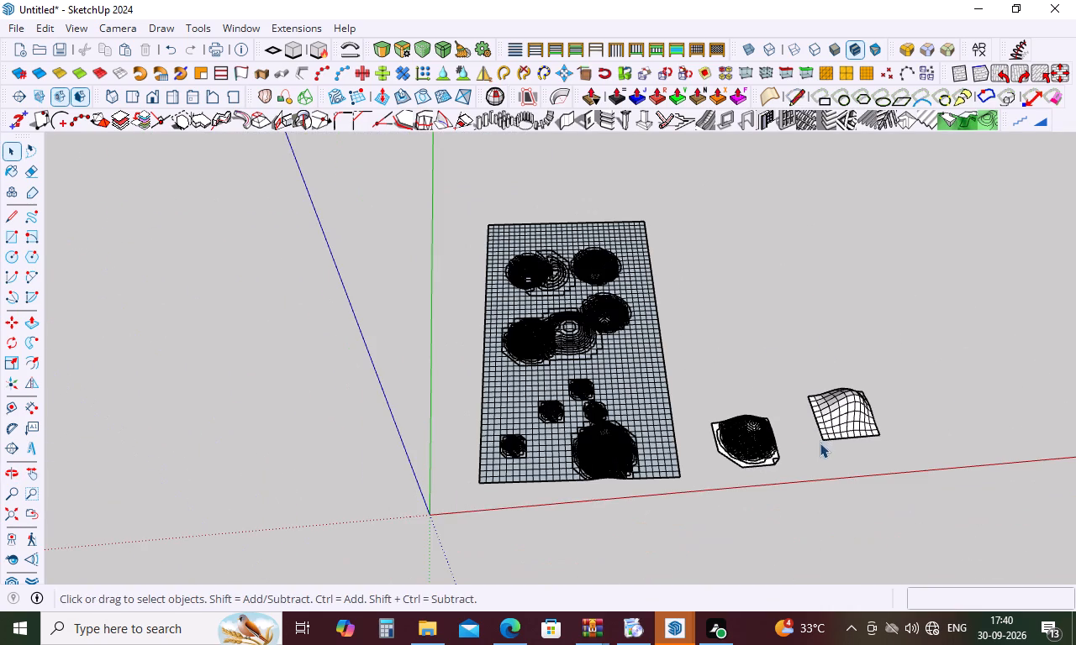
{"action": "left_click_drag", "start_coordinate": [1021, 329], "coordinate": [372, 501]}
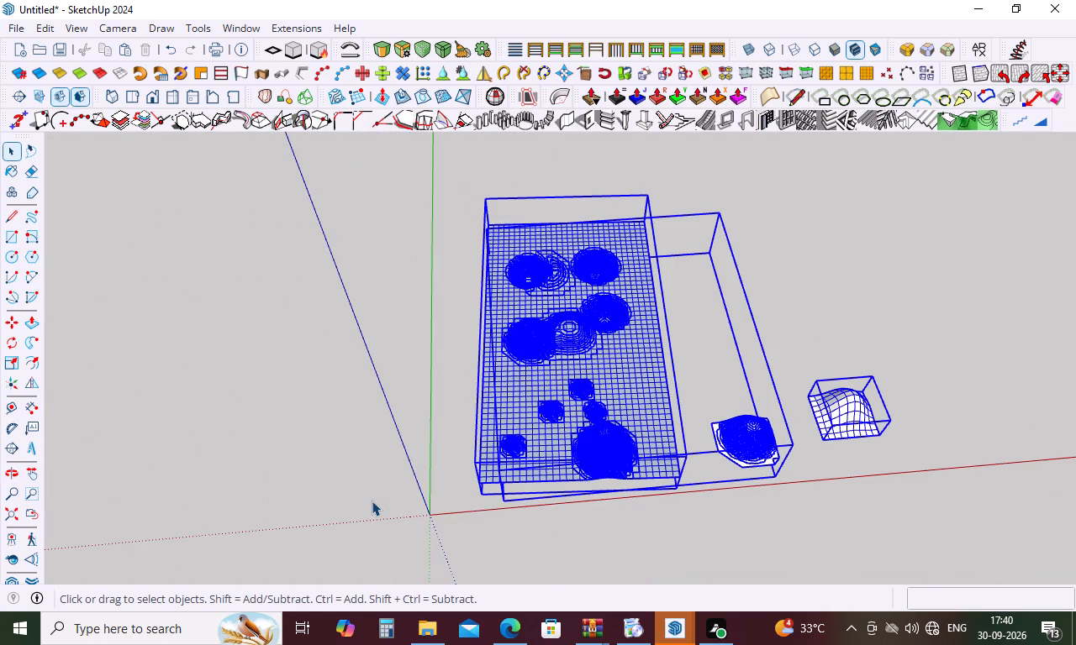
{"action": "key", "text": "Delete"}
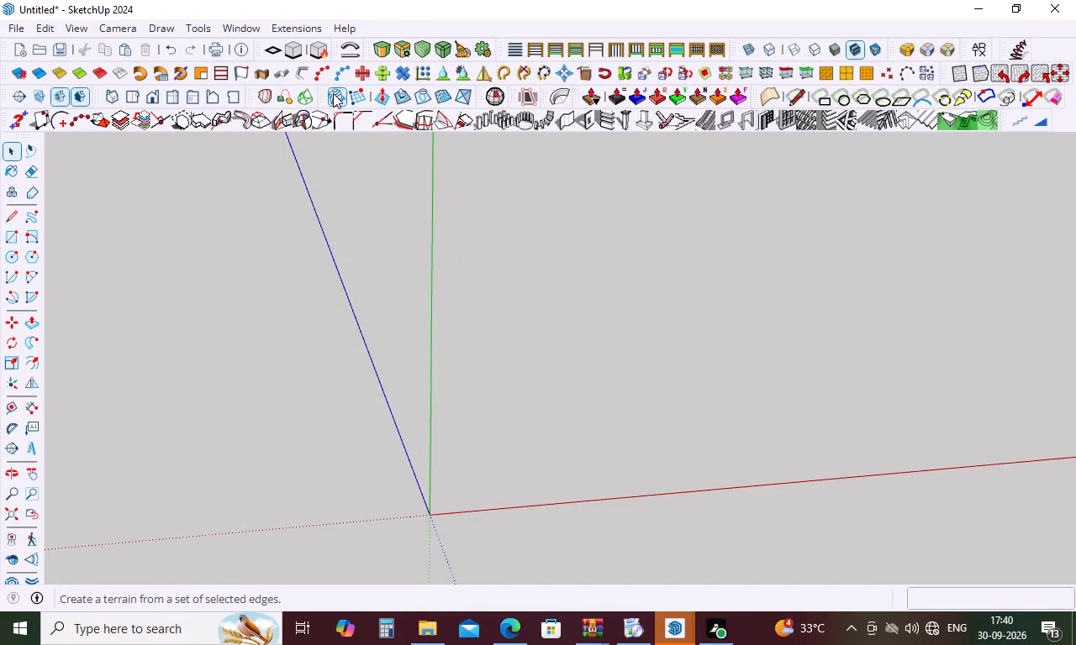
Create a flat From Scratch sandbox grid near the origin with 10' grid spacing, about 170' long along the green axis.
{"action": "left_click", "coordinate": [358, 97]}
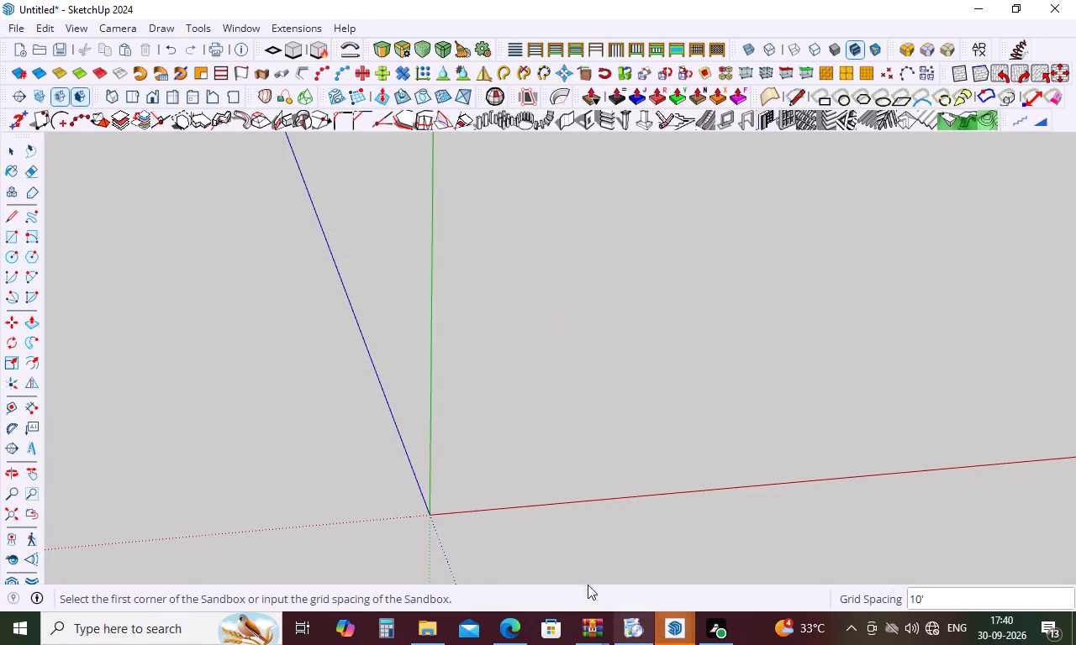
{"action": "left_click", "coordinate": [467, 499]}
{"action": "left_click", "coordinate": [579, 495]}
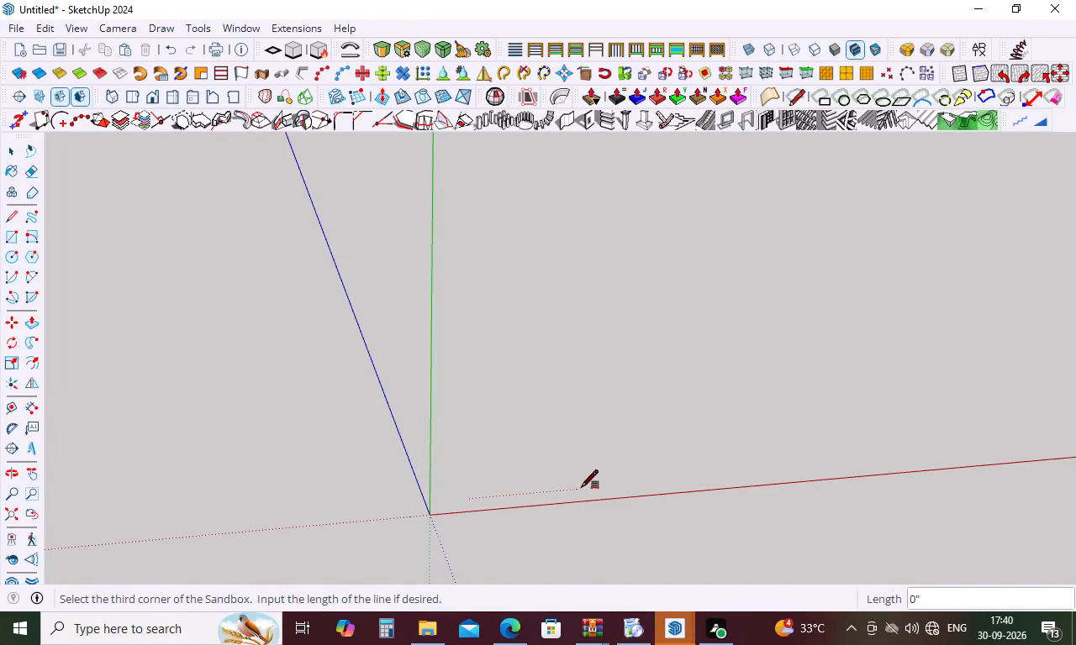
{"action": "left_click", "coordinate": [616, 387]}
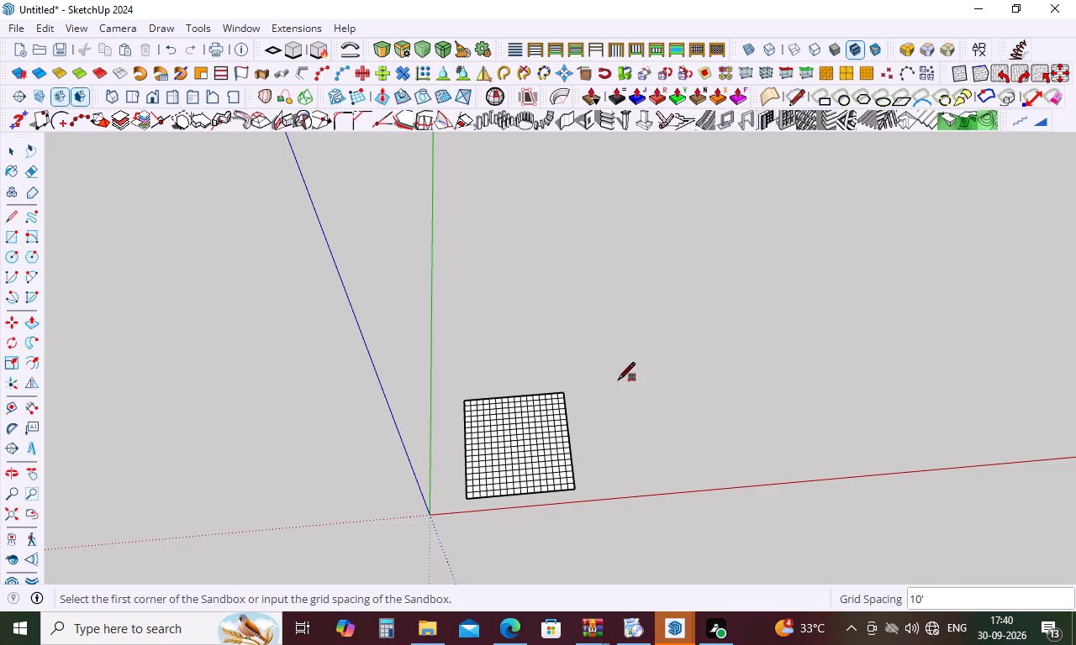
{"action": "scroll", "coordinate": [498, 545], "scroll_direction": "up", "scroll_amount": 4}
{"action": "middle_click_drag", "start_coordinate": [496, 528], "coordinate": [521, 400]}
{"action": "scroll", "coordinate": [555, 415], "scroll_direction": "up", "scroll_amount": 3}
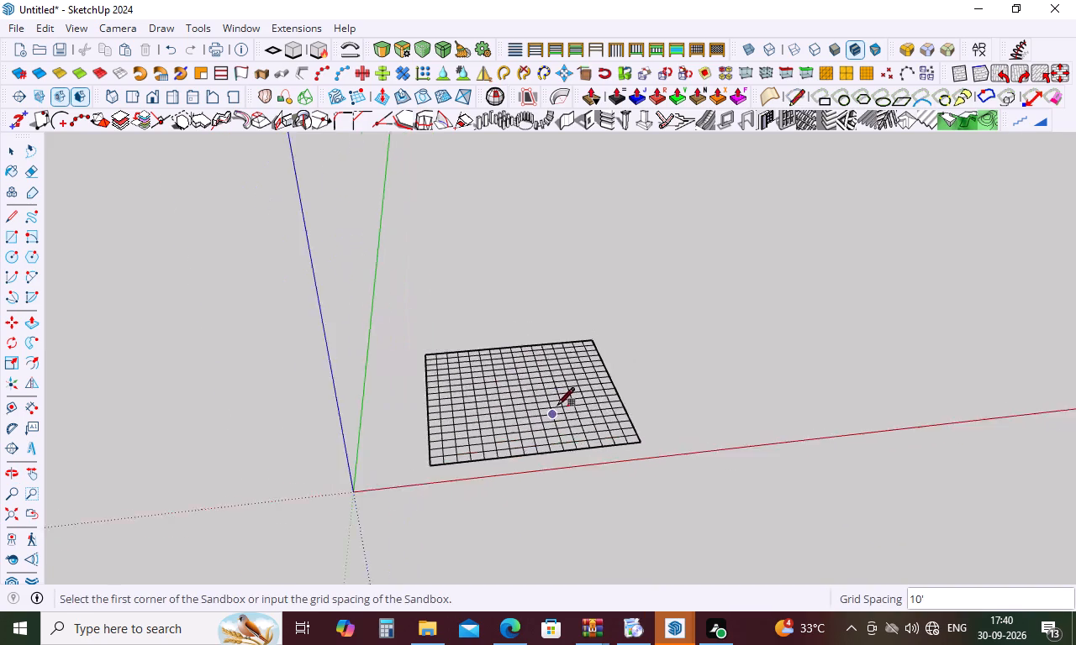
{"action": "scroll", "coordinate": [556, 412], "scroll_direction": "up", "scroll_amount": 2}
{"action": "key", "text": "space"}
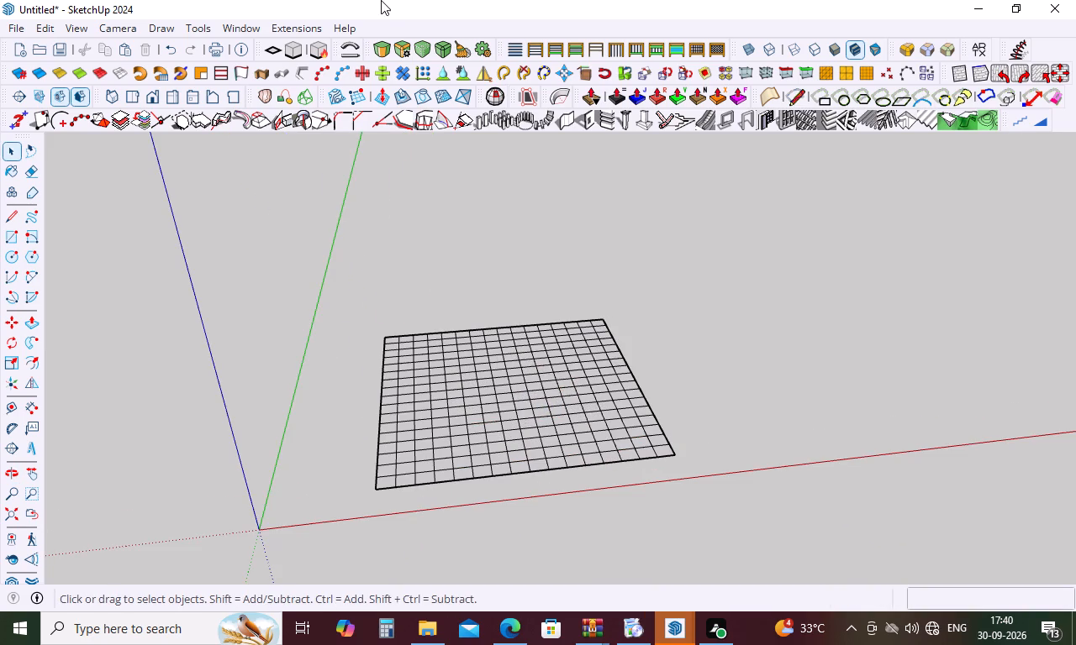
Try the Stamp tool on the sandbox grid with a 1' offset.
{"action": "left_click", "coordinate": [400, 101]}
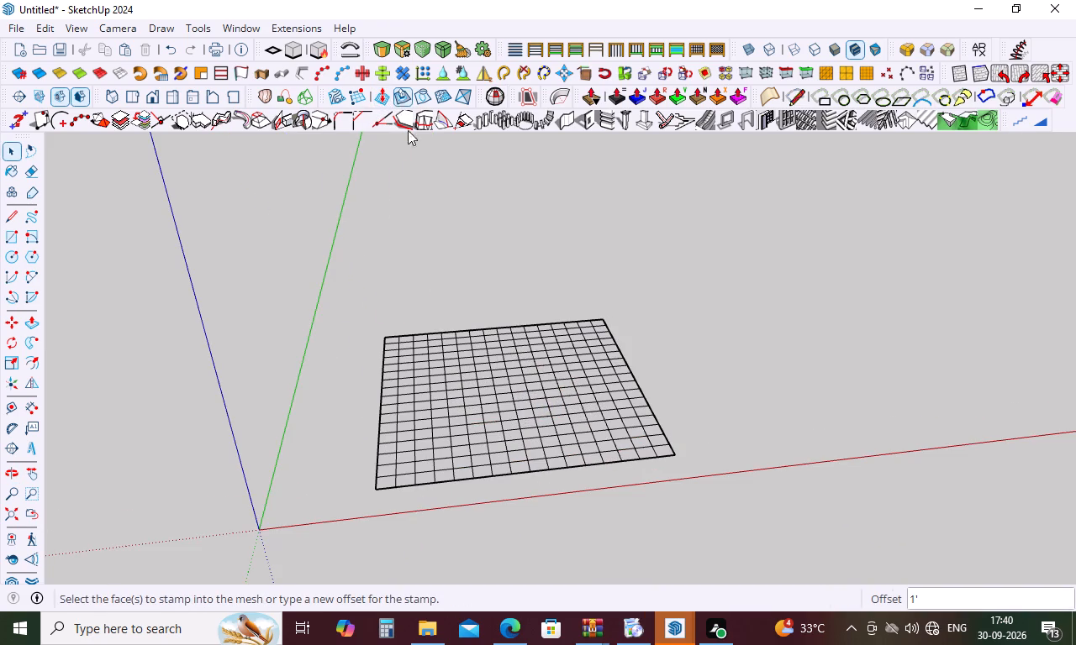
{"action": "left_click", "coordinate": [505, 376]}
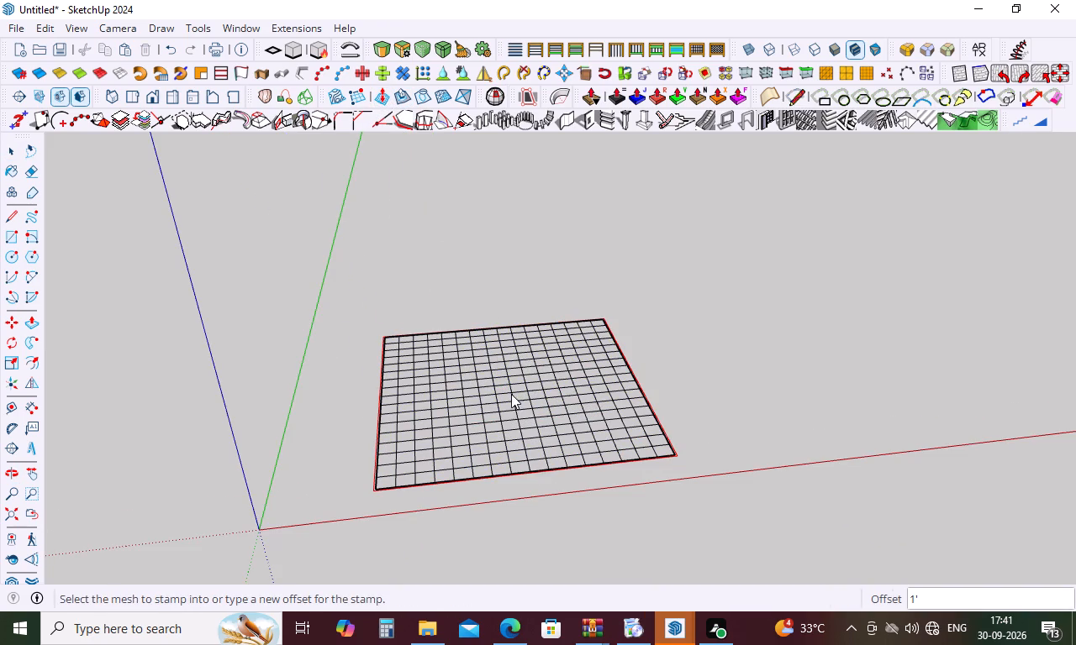
Set the Smoove radius to 3' and try smooving the middle of the closed sandbox grid group.
{"action": "left_click", "coordinate": [377, 101]}
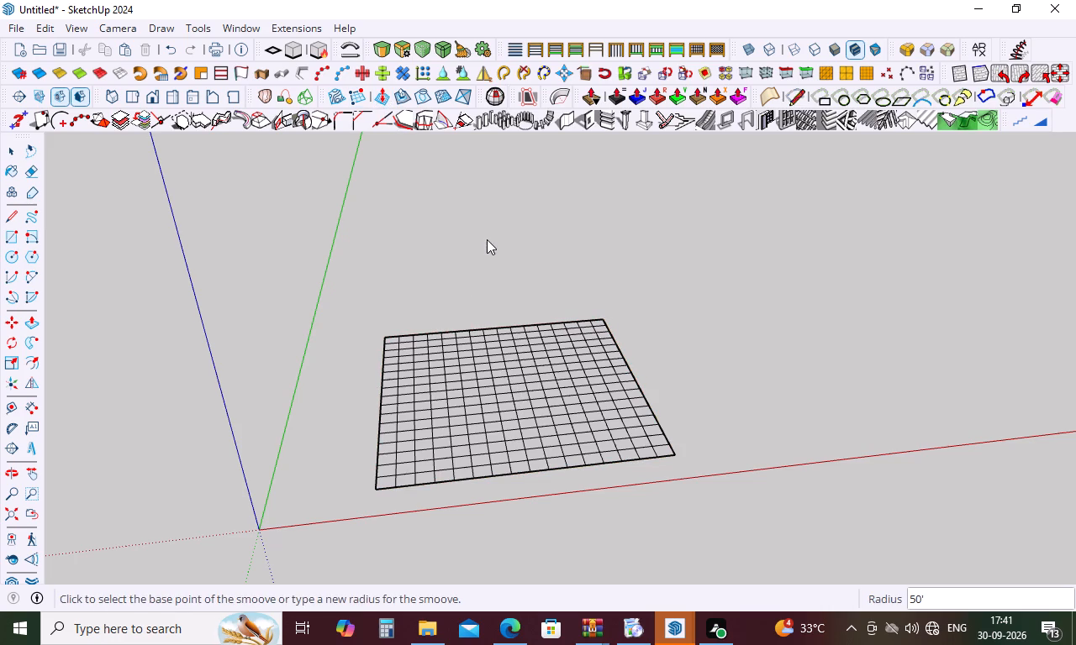
{"action": "type", "text": "3'"}
{"action": "key", "text": "Return"}
{"action": "left_click", "coordinate": [495, 414]}
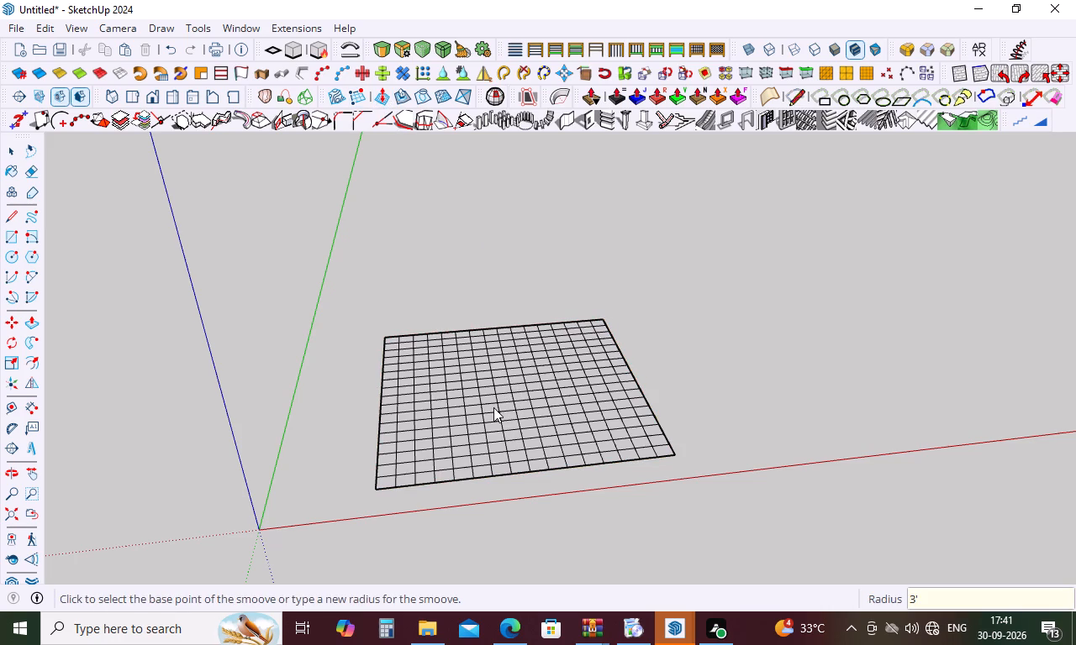
{"action": "left_click", "coordinate": [493, 407]}
{"action": "key", "text": "space"}
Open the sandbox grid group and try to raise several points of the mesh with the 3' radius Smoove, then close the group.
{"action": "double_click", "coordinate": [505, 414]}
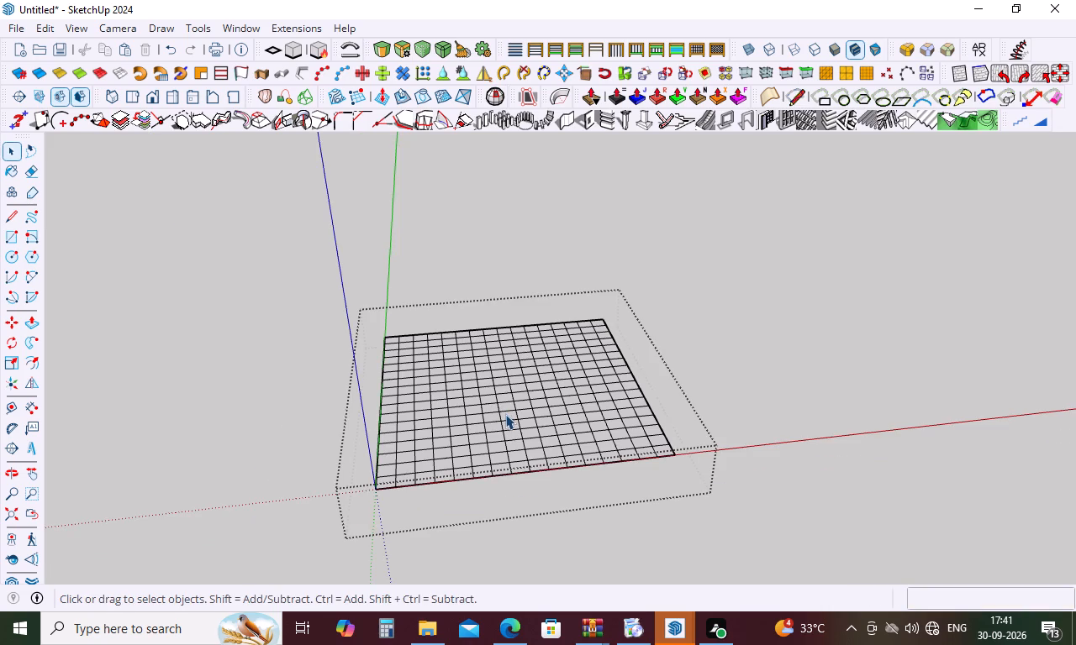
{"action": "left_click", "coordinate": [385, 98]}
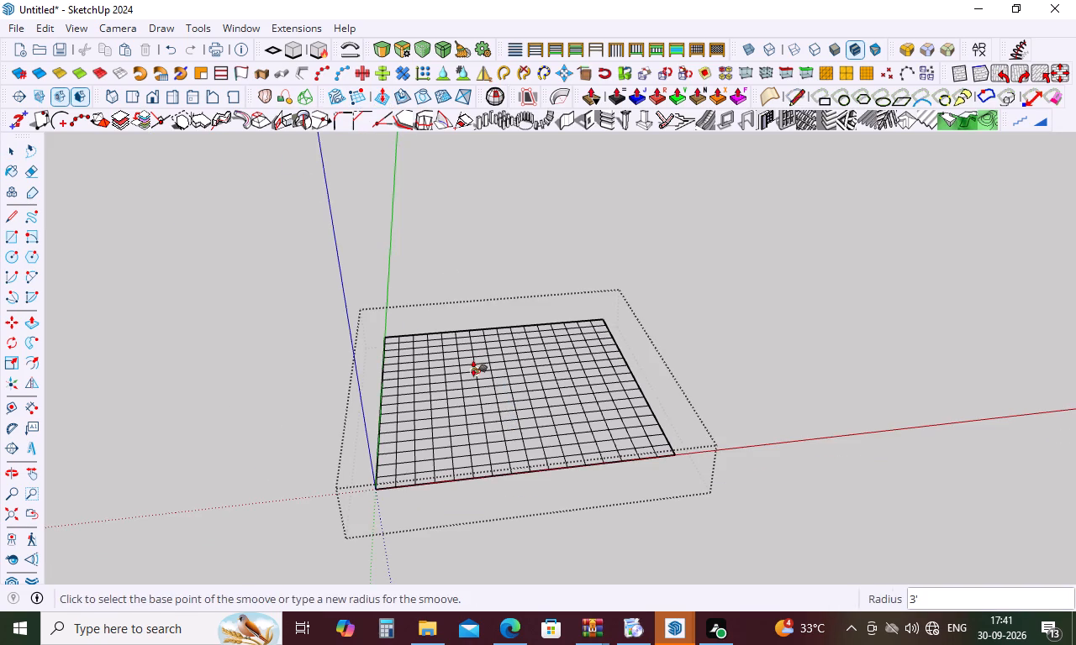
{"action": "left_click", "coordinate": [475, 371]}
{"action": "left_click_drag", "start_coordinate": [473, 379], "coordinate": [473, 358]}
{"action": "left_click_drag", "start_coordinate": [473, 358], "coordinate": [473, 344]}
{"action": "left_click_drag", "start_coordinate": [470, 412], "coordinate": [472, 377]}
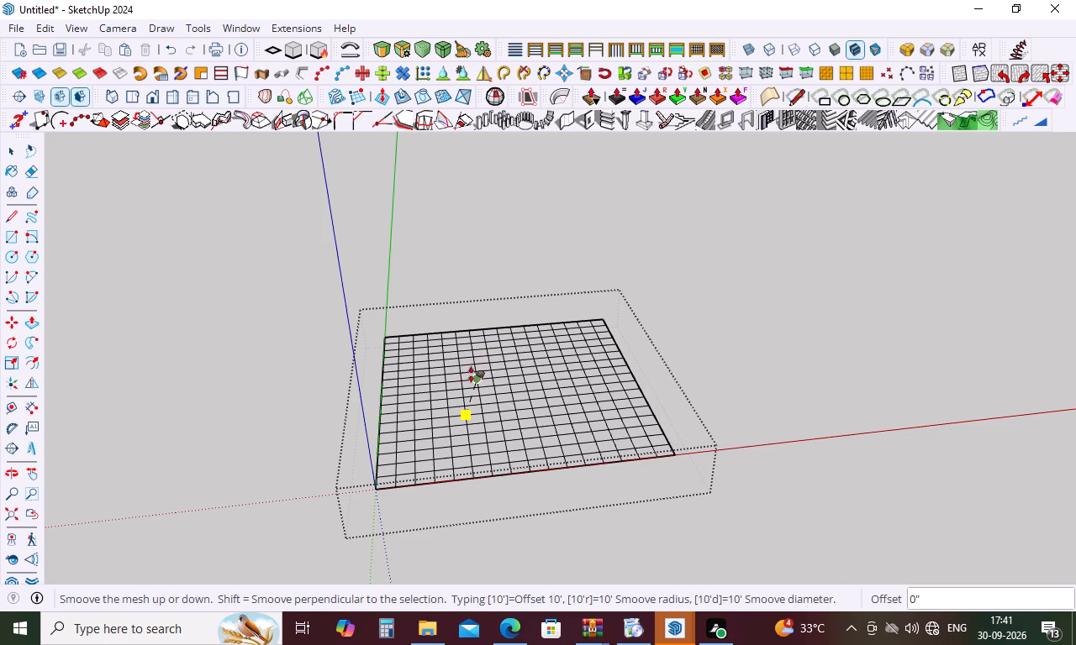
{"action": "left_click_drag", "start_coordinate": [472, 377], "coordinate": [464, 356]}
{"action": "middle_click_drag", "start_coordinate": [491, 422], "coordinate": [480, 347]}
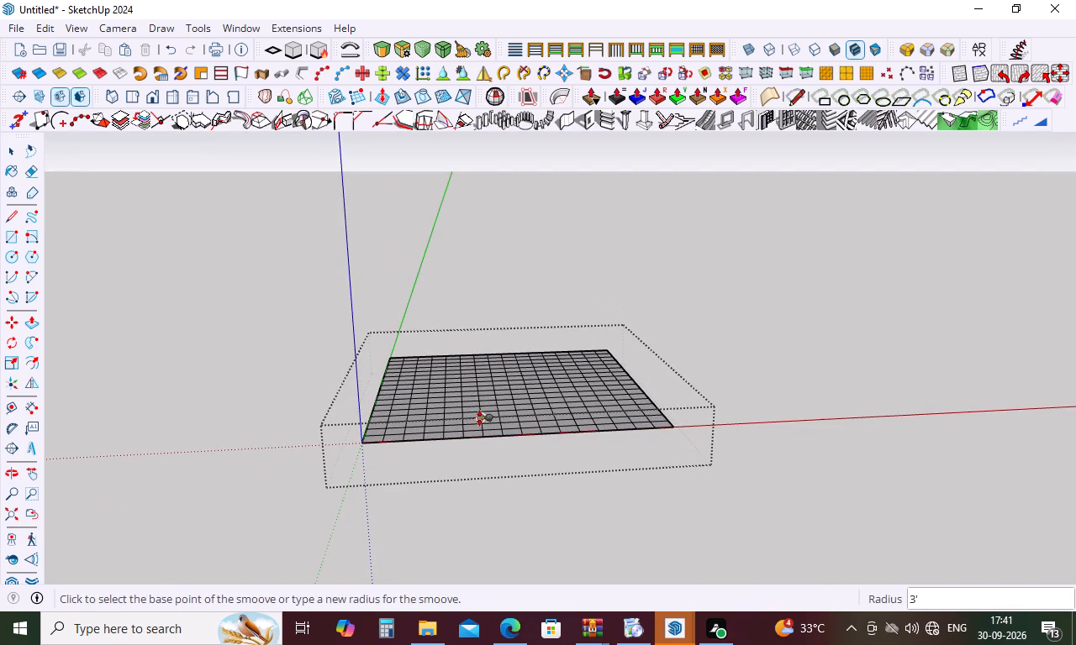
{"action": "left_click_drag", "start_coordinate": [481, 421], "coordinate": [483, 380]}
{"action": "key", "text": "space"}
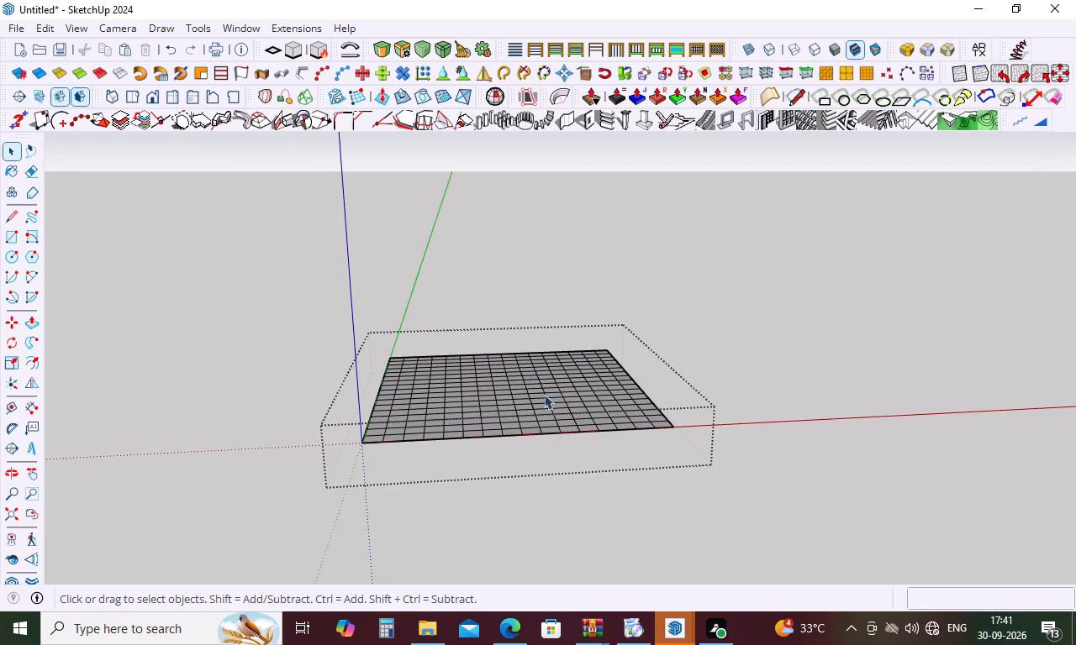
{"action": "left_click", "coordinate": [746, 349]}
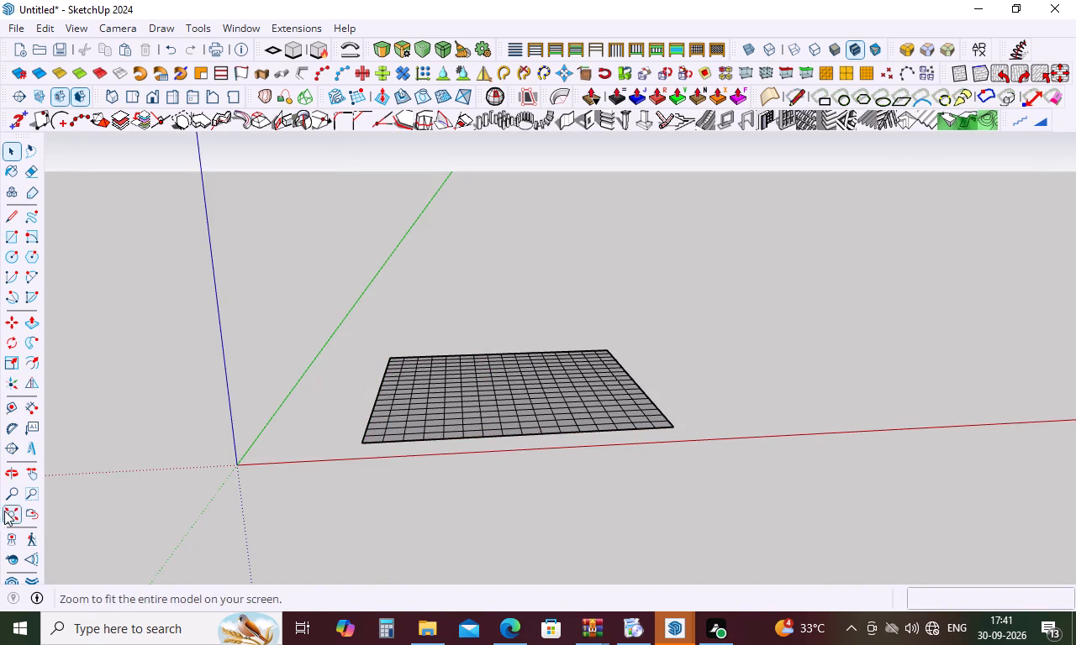
Check the length of the sandbox grid's edge along the green axis with a linear dimension, without placing it.
{"action": "left_click", "coordinate": [31, 406]}
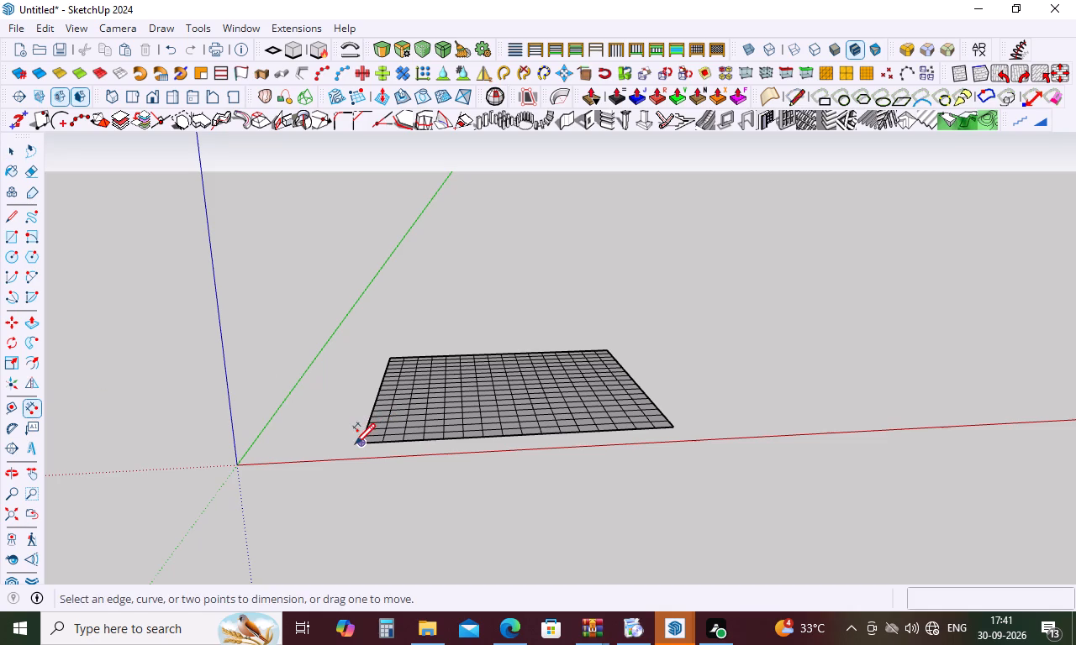
{"action": "left_click", "coordinate": [359, 440]}
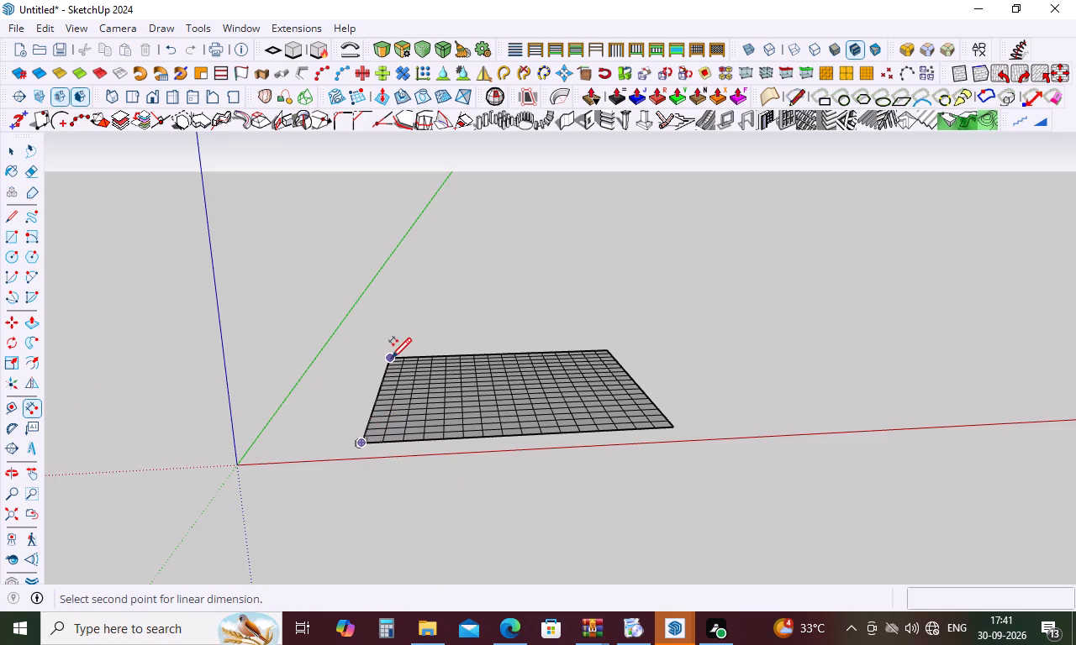
{"action": "left_click", "coordinate": [391, 357]}
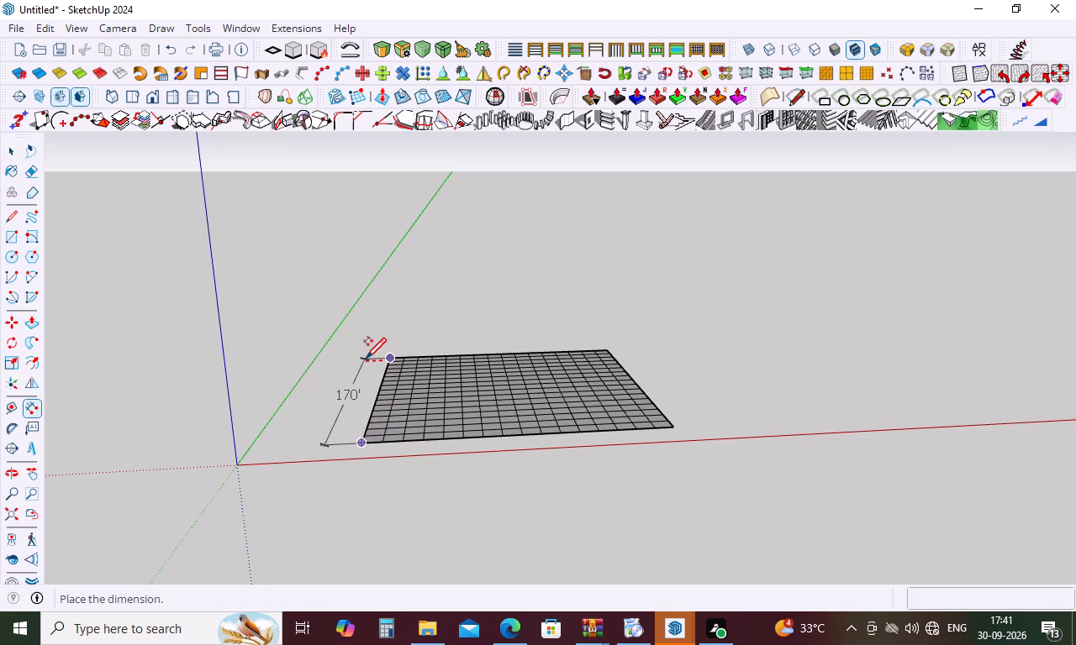
{"action": "key", "text": "Escape"}
Start Smoove again for the sandbox grid, keeping the 3' radius.
{"action": "middle_click_drag", "start_coordinate": [486, 368], "coordinate": [491, 568]}
{"action": "middle_click_drag", "start_coordinate": [493, 579], "coordinate": [494, 589]}
{"action": "scroll", "coordinate": [583, 402], "scroll_direction": "down", "scroll_amount": 4}
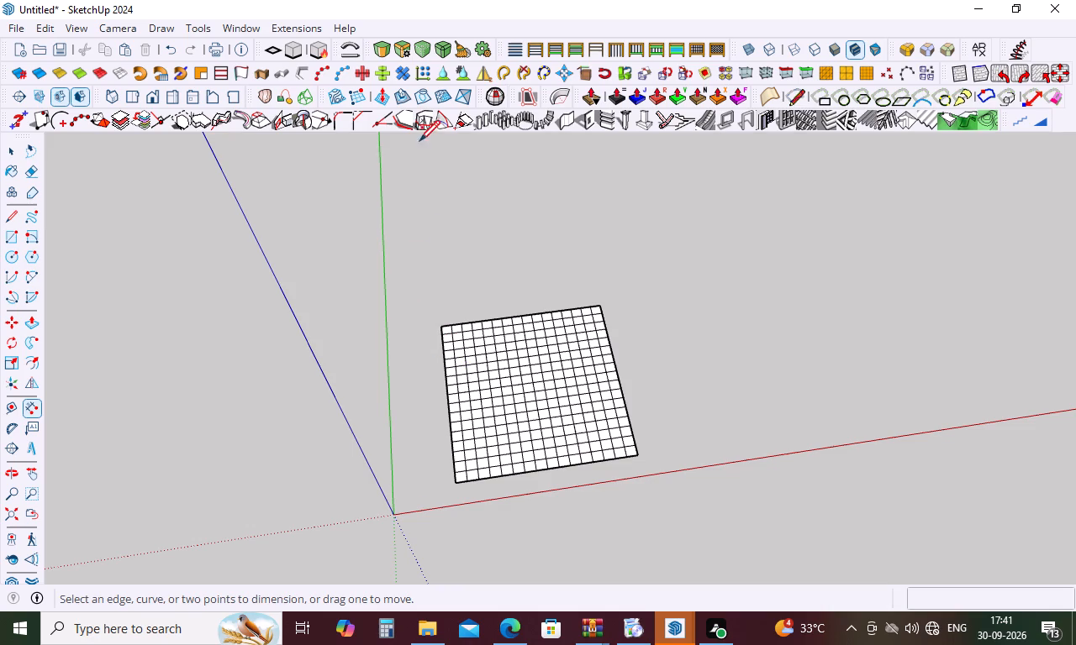
{"action": "left_click", "coordinate": [377, 97]}
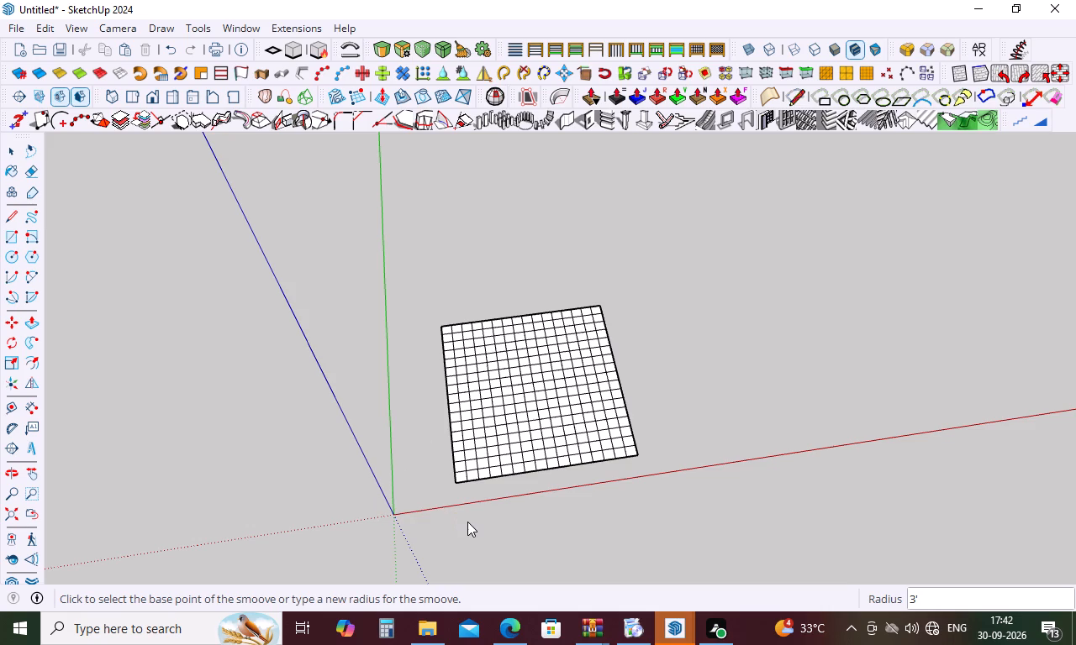
{"action": "middle_click_drag", "start_coordinate": [470, 522], "coordinate": [474, 326]}
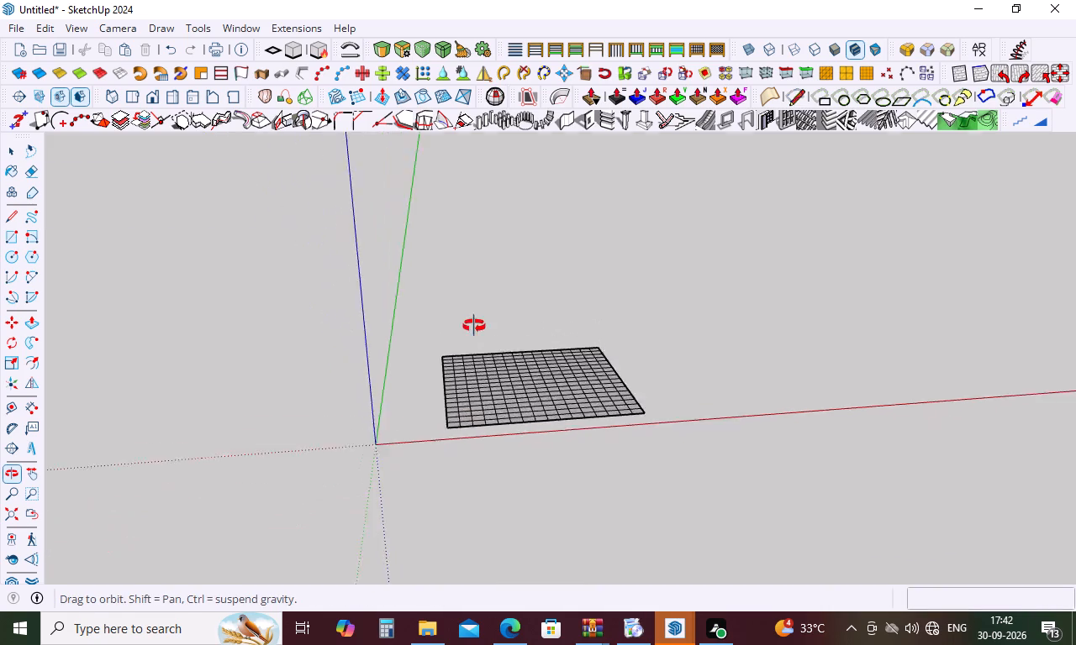
{"action": "middle_click_drag", "start_coordinate": [474, 326], "coordinate": [425, 440]}
{"action": "scroll", "coordinate": [546, 480], "scroll_direction": "down", "scroll_amount": 4}
{"action": "middle_click_drag", "start_coordinate": [546, 479], "coordinate": [565, 431]}
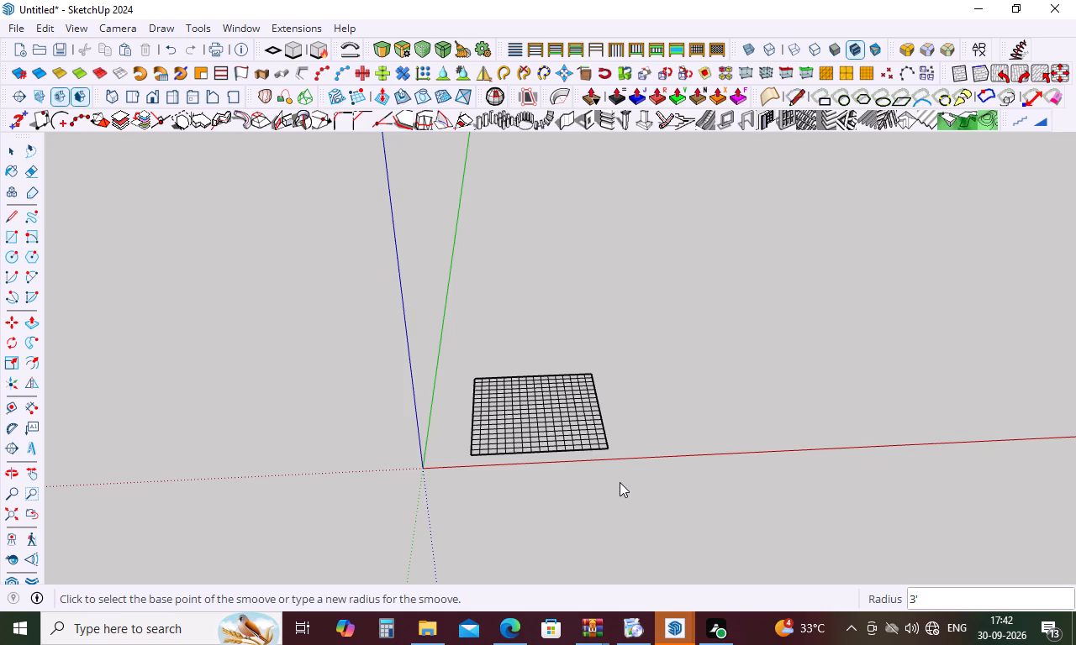
{"action": "middle_click_drag", "start_coordinate": [607, 483], "coordinate": [567, 462]}
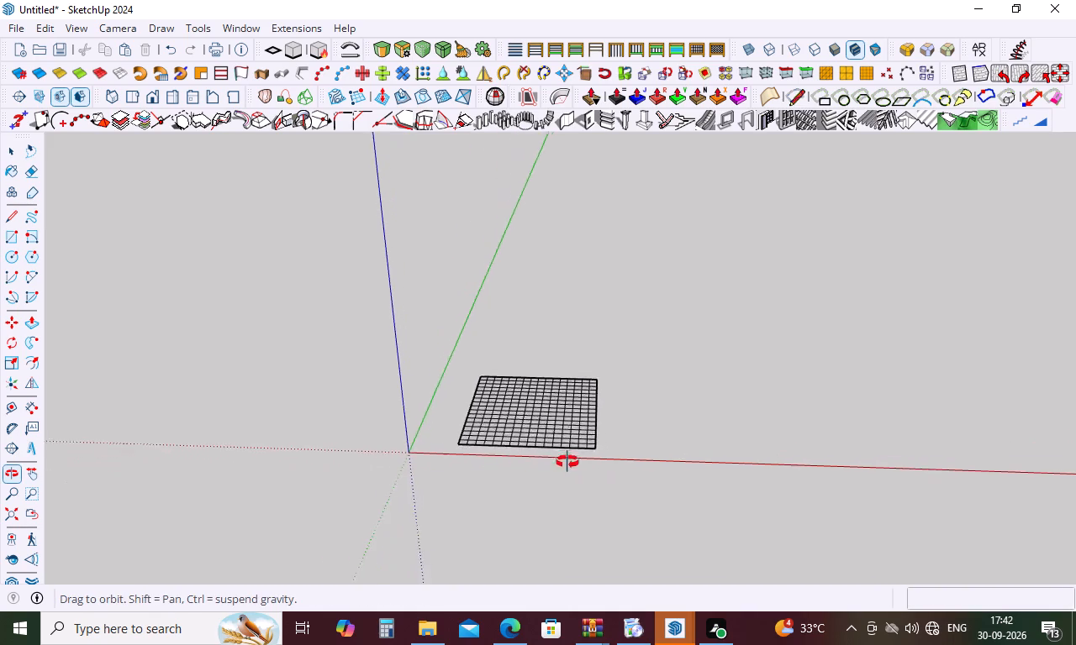
{"action": "middle_click_drag", "start_coordinate": [567, 462], "coordinate": [564, 421]}
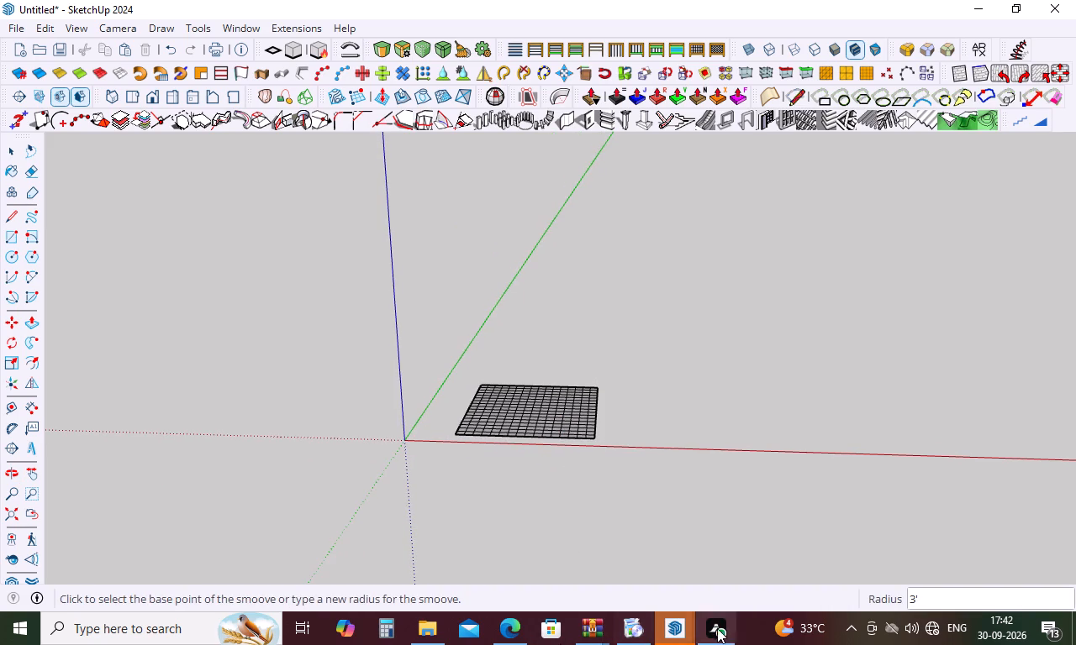
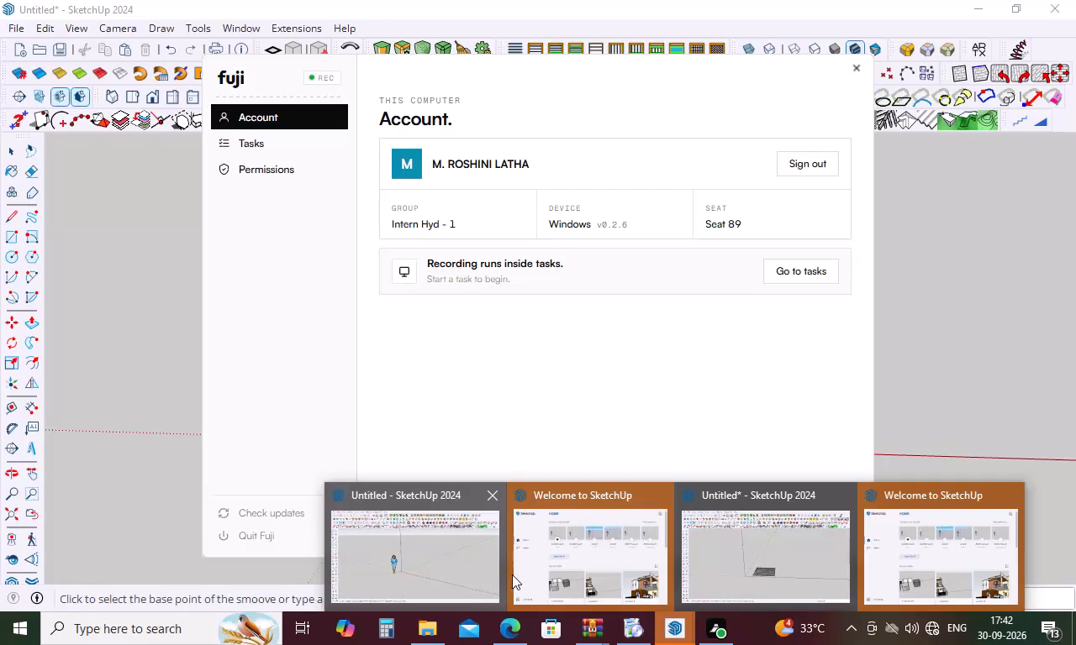
Switch to the unsaved SketchUp model that contains the flat terrain grid.
{"action": "left_click", "coordinate": [740, 569]}
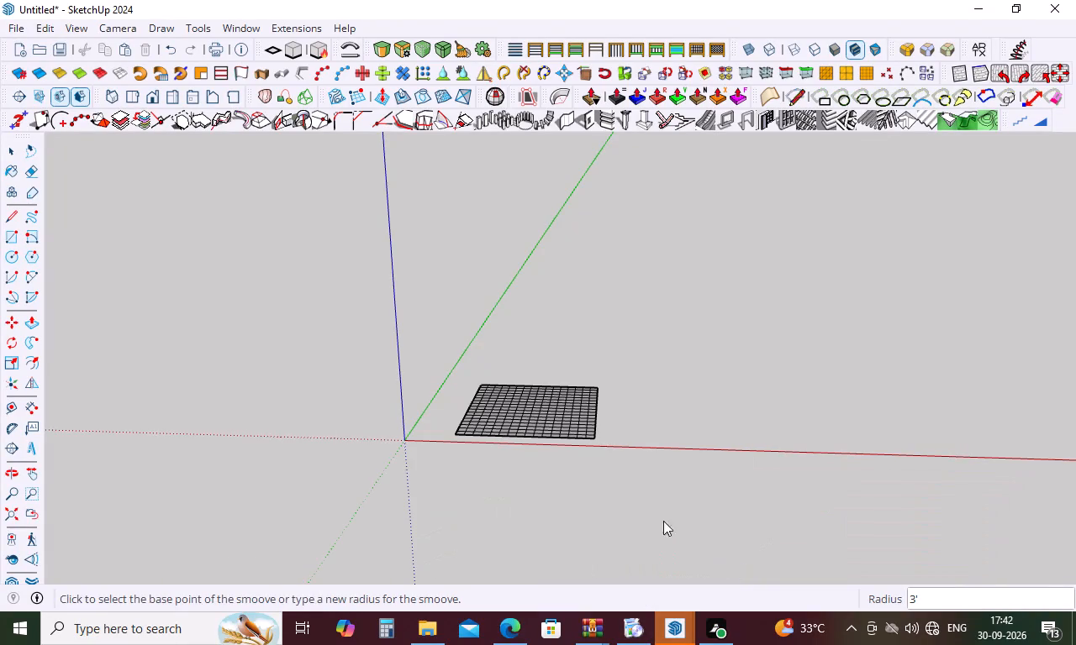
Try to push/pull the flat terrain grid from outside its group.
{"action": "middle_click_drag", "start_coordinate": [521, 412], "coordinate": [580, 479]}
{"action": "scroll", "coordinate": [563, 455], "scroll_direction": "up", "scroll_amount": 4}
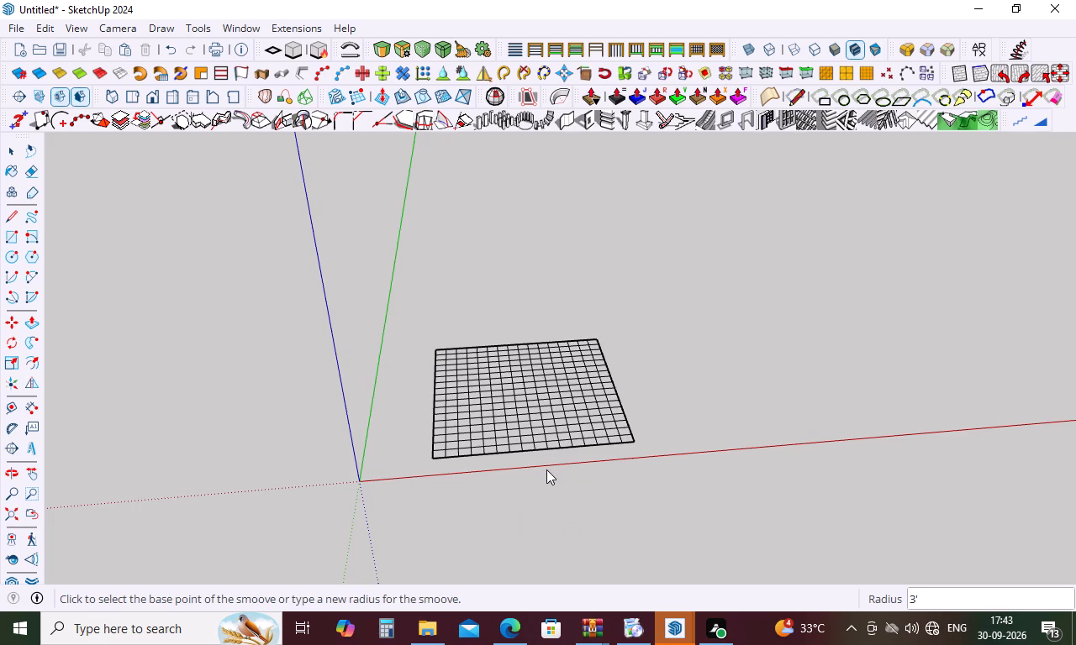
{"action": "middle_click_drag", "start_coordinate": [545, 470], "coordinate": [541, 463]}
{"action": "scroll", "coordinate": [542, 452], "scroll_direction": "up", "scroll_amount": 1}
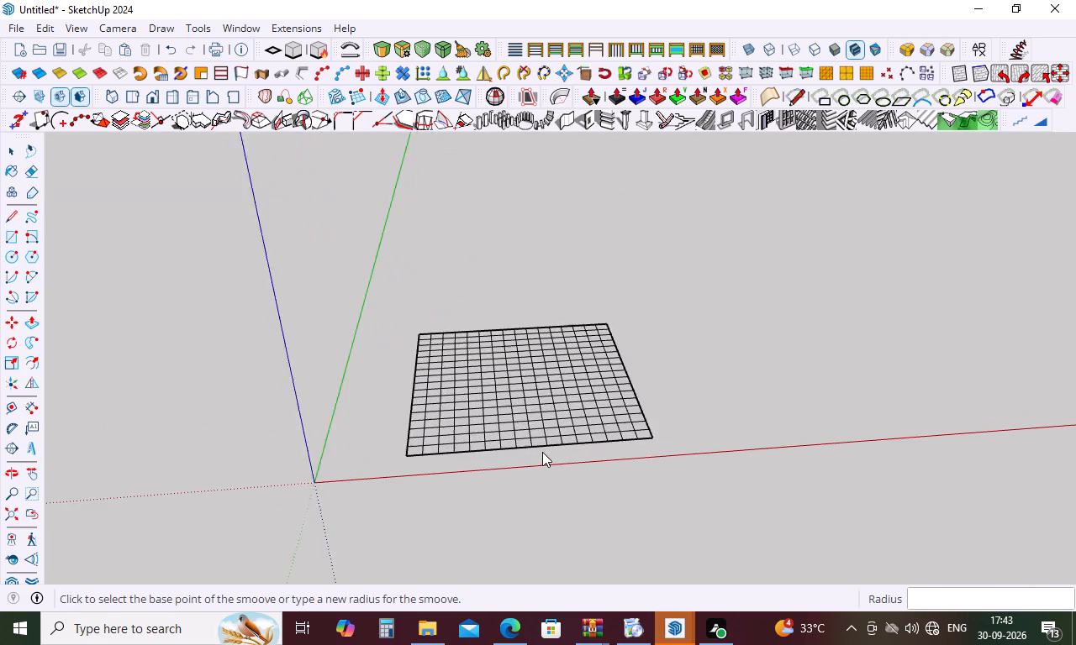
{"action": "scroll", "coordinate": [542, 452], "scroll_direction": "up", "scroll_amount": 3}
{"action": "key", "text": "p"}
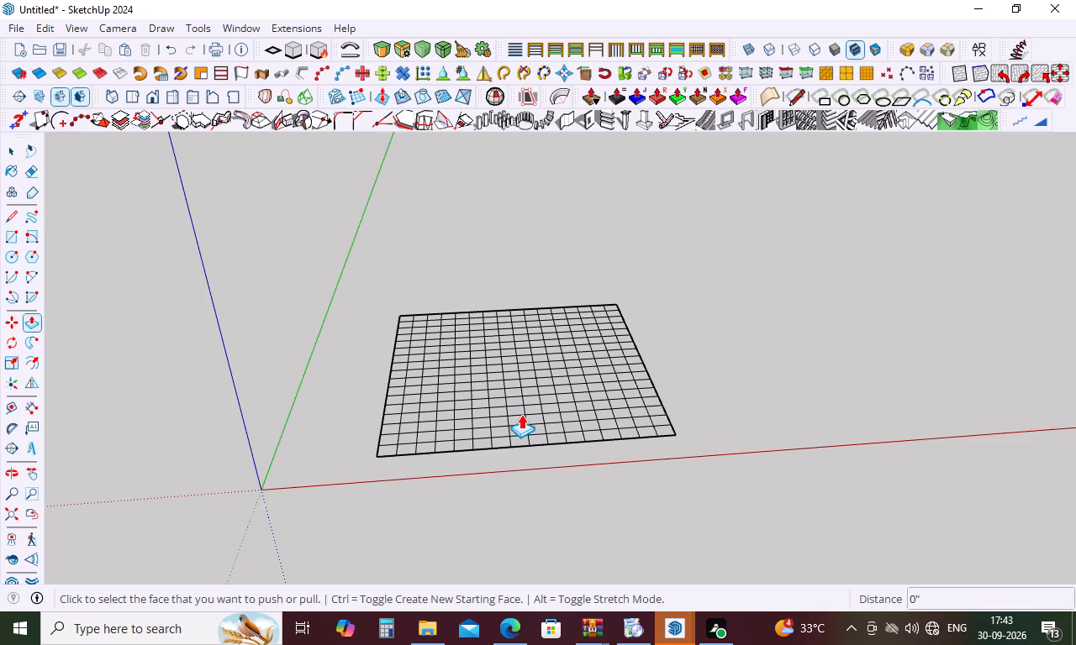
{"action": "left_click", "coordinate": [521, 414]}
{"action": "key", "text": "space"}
Open the terrain grid group for editing.
{"action": "scroll", "coordinate": [516, 379], "scroll_direction": "down", "scroll_amount": 3}
{"action": "triple_click", "coordinate": [520, 379]}
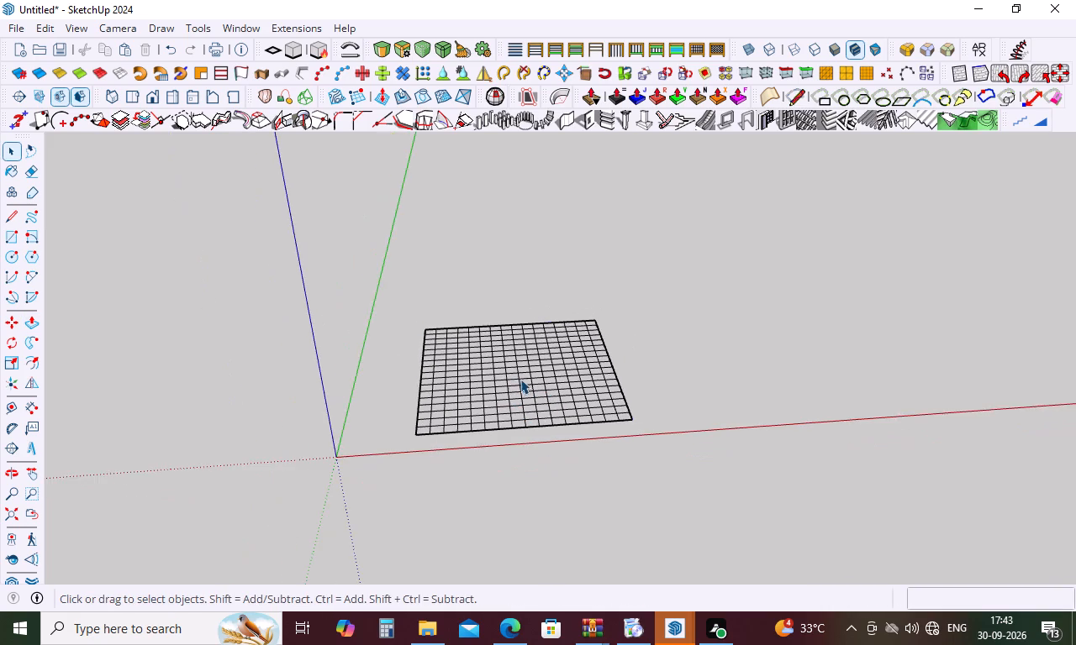
{"action": "double_click", "coordinate": [520, 379]}
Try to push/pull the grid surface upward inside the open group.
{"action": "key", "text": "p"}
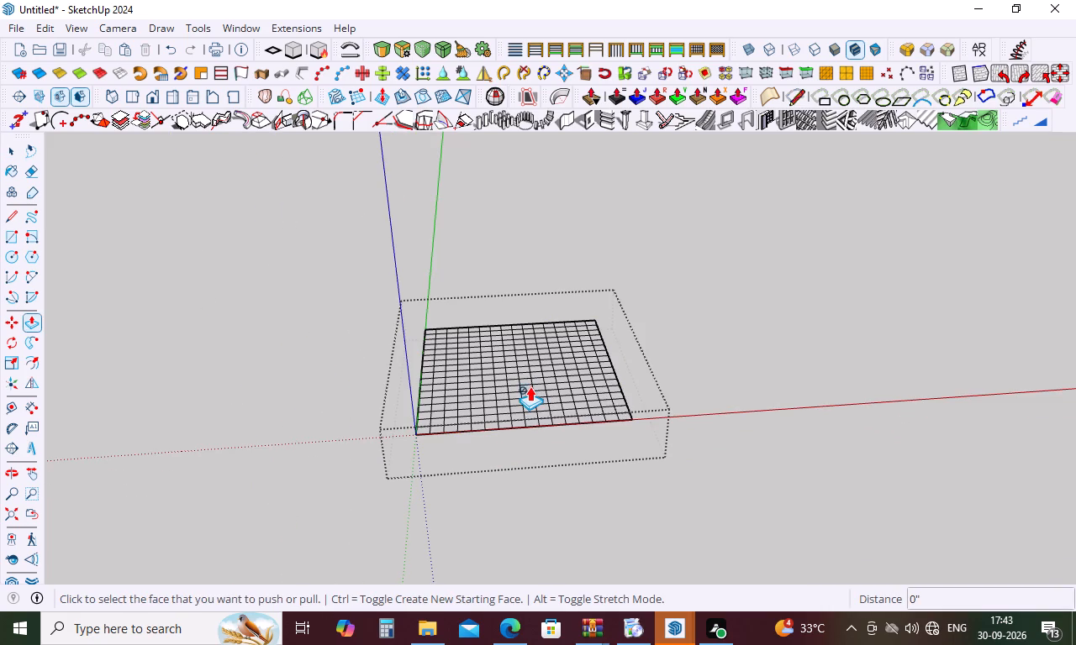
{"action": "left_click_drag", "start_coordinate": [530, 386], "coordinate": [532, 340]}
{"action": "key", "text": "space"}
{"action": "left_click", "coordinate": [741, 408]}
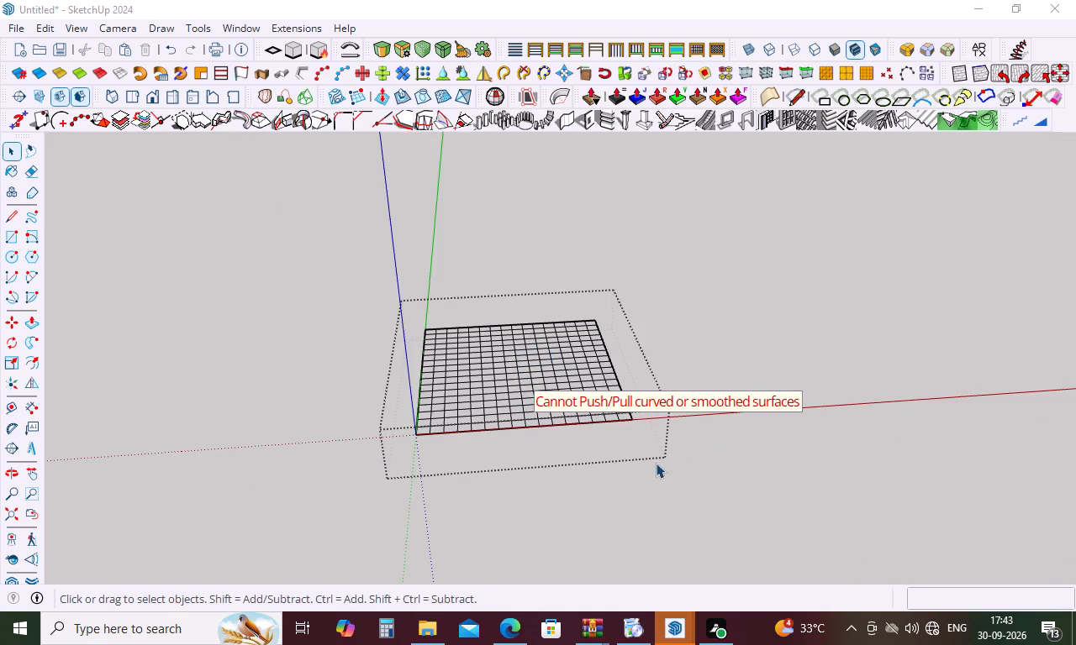
Smoove a hill up in the middle of the grid using a 50' radius.
{"action": "left_click", "coordinate": [382, 97]}
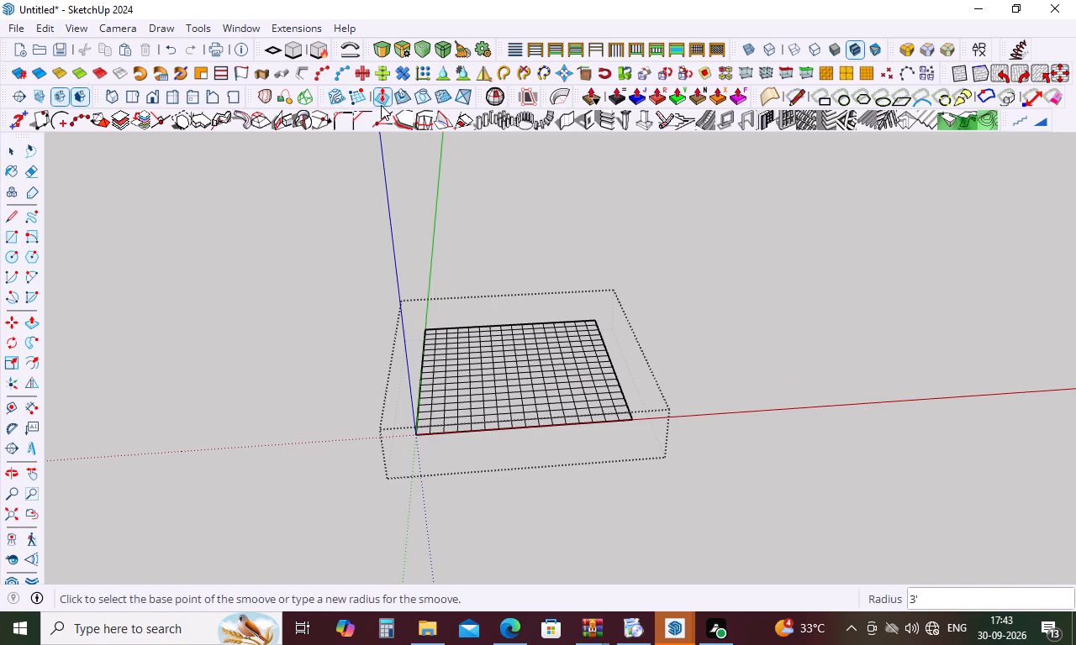
{"action": "key", "text": "BackSpace"}
{"action": "type", "text": "50'"}
{"action": "key", "text": "Return"}
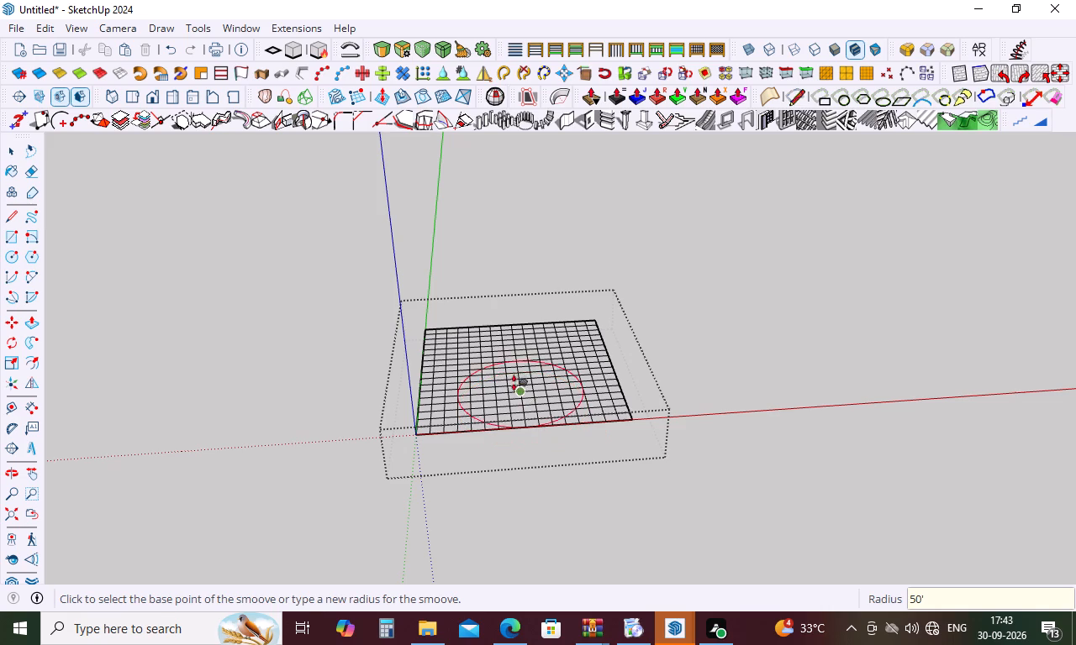
{"action": "left_click", "coordinate": [512, 375]}
{"action": "left_click", "coordinate": [513, 349]}
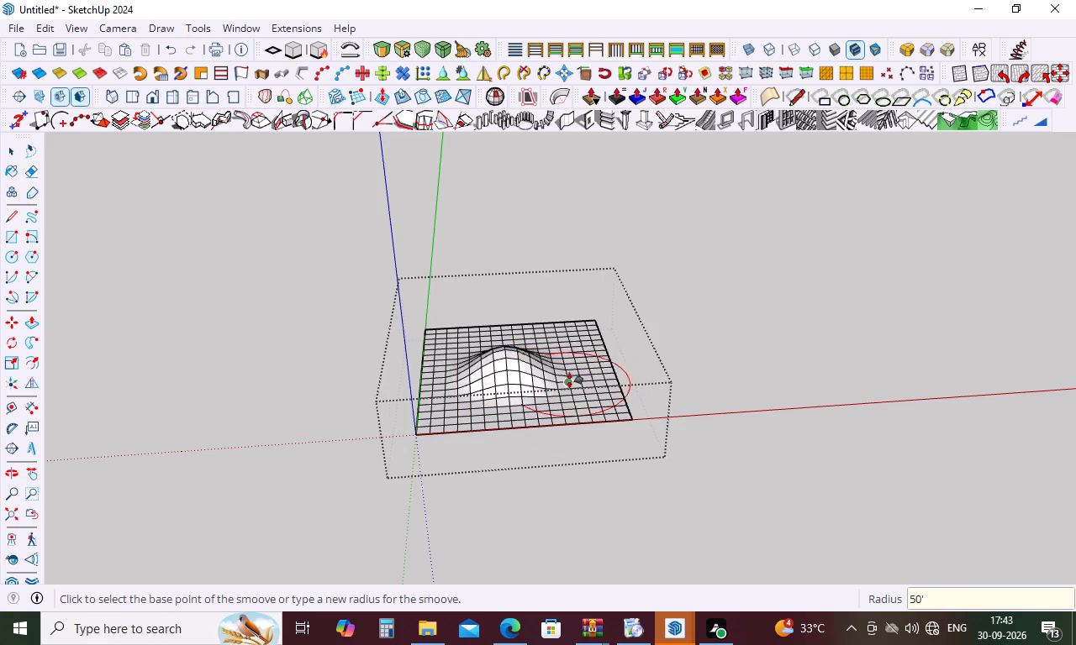
Smoove a shallow dip into the grid near its front corner farthest from the origin, beside the red axis.
{"action": "scroll", "coordinate": [571, 383], "scroll_direction": "up", "scroll_amount": 12}
{"action": "left_click", "coordinate": [600, 412]}
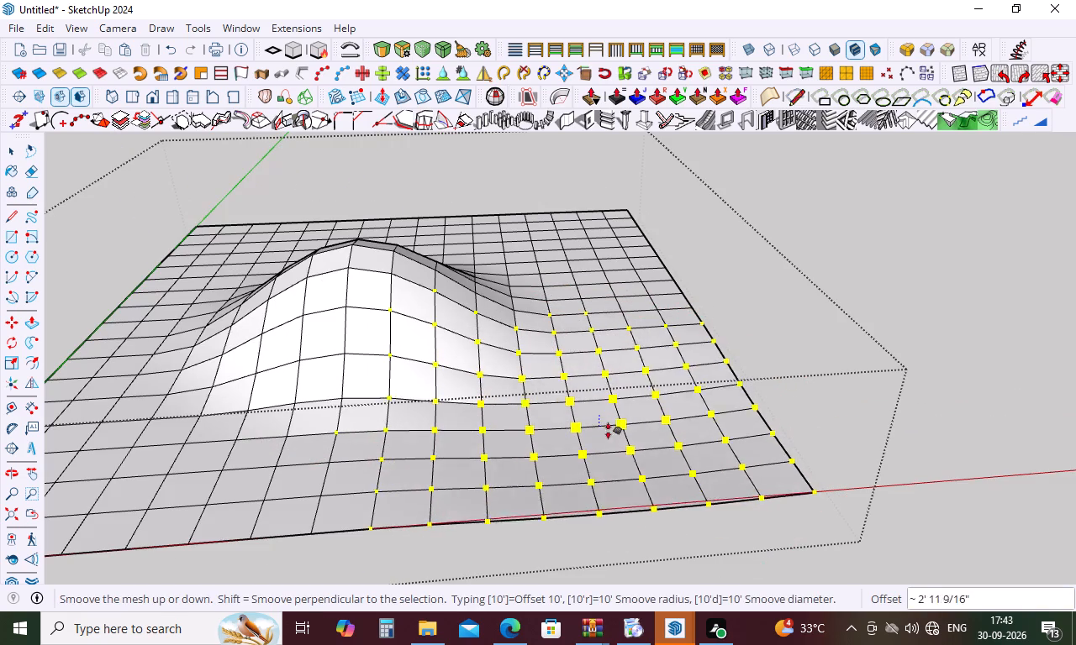
{"action": "left_click", "coordinate": [616, 451]}
Smoove two dips along the terrain's far edge: one about 13' deep by the corner away from the green axis, another nearer that axis.
{"action": "scroll", "coordinate": [649, 387], "scroll_direction": "down", "scroll_amount": 9}
{"action": "middle_click_drag", "start_coordinate": [565, 350], "coordinate": [569, 381]}
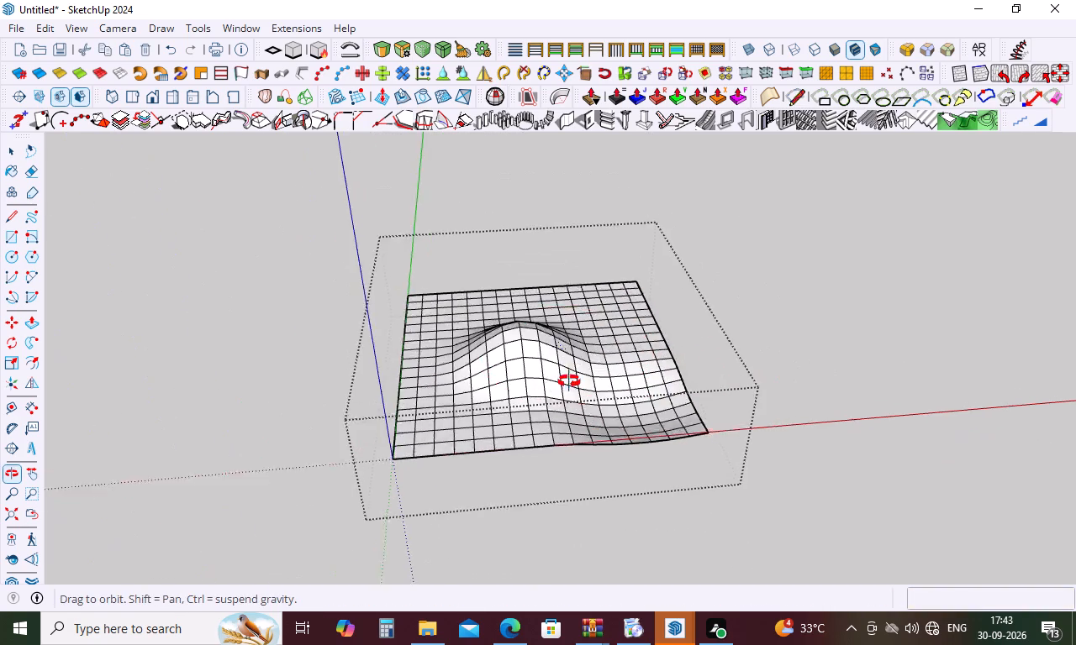
{"action": "middle_click_drag", "start_coordinate": [569, 381], "coordinate": [588, 475]}
{"action": "scroll", "coordinate": [599, 260], "scroll_direction": "up", "scroll_amount": 5}
{"action": "left_click", "coordinate": [599, 256]}
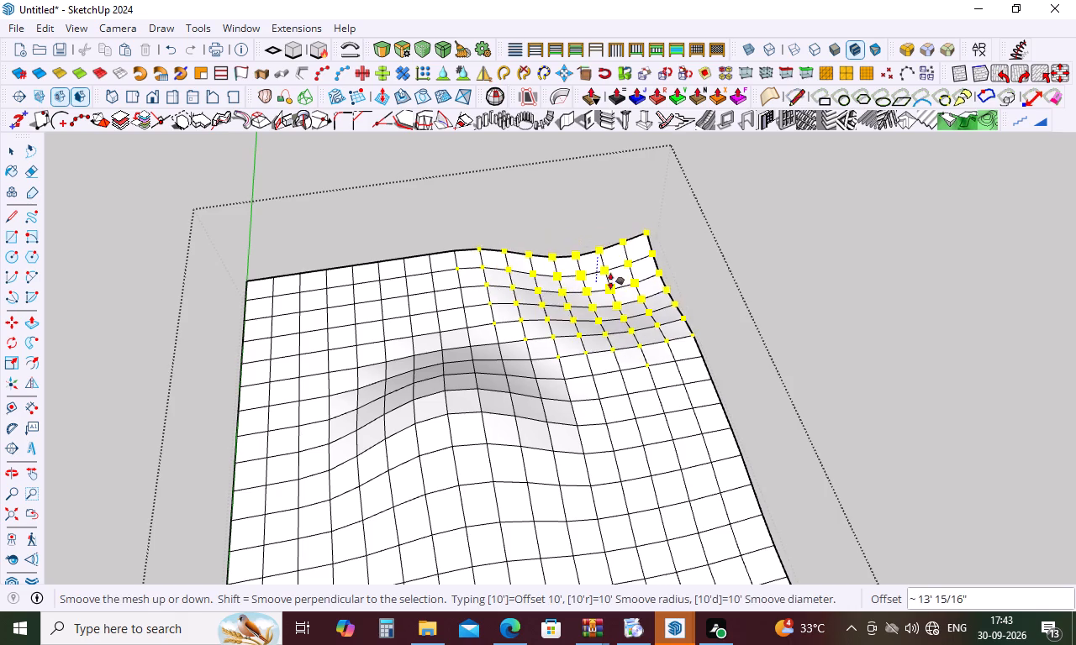
{"action": "left_click", "coordinate": [612, 284]}
{"action": "left_click", "coordinate": [372, 317]}
{"action": "left_click", "coordinate": [382, 335]}
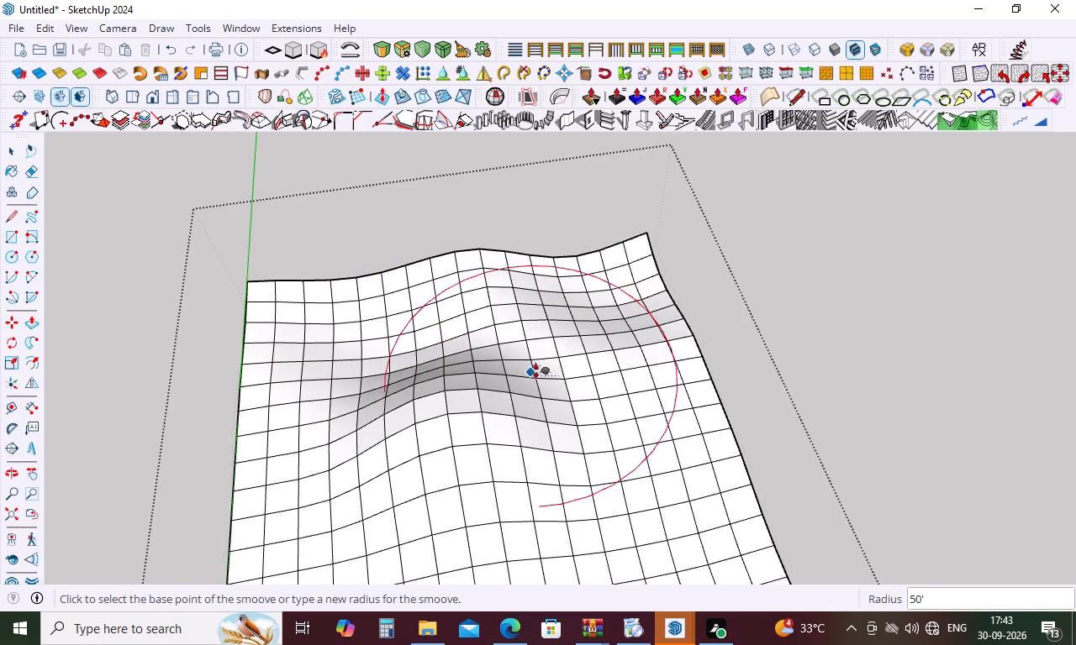
Smoove the terrain corner nearest the origin upward by about 9' 10".
{"action": "scroll", "coordinate": [535, 349], "scroll_direction": "down", "scroll_amount": 8}
{"action": "middle_click_drag", "start_coordinate": [454, 438], "coordinate": [465, 349]}
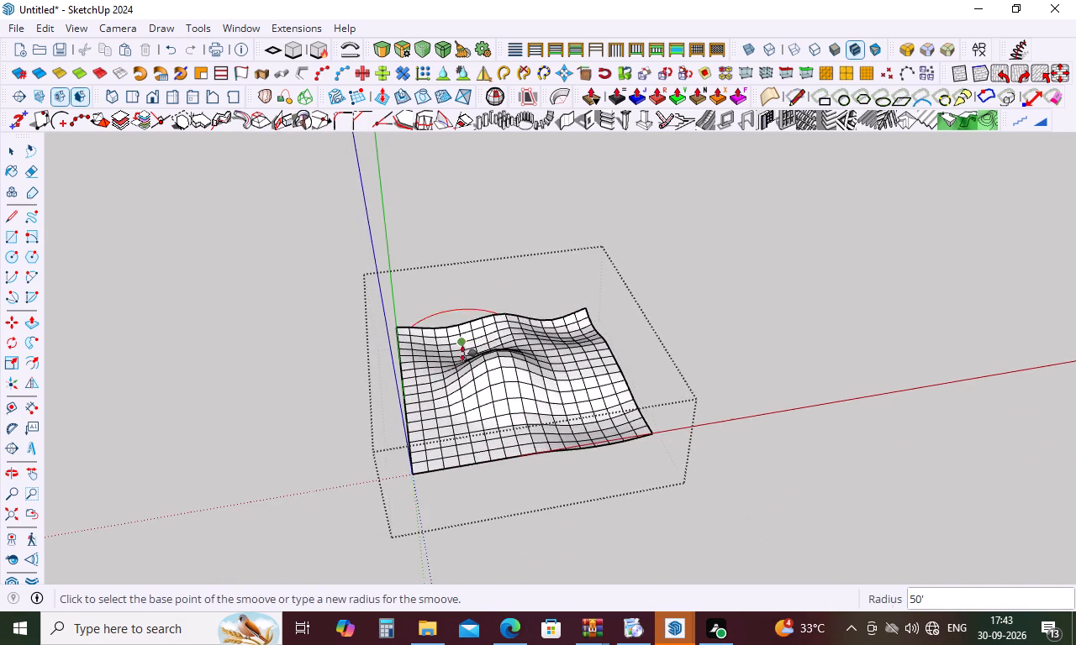
{"action": "scroll", "coordinate": [445, 438], "scroll_direction": "up", "scroll_amount": 9}
{"action": "left_click", "coordinate": [434, 463]}
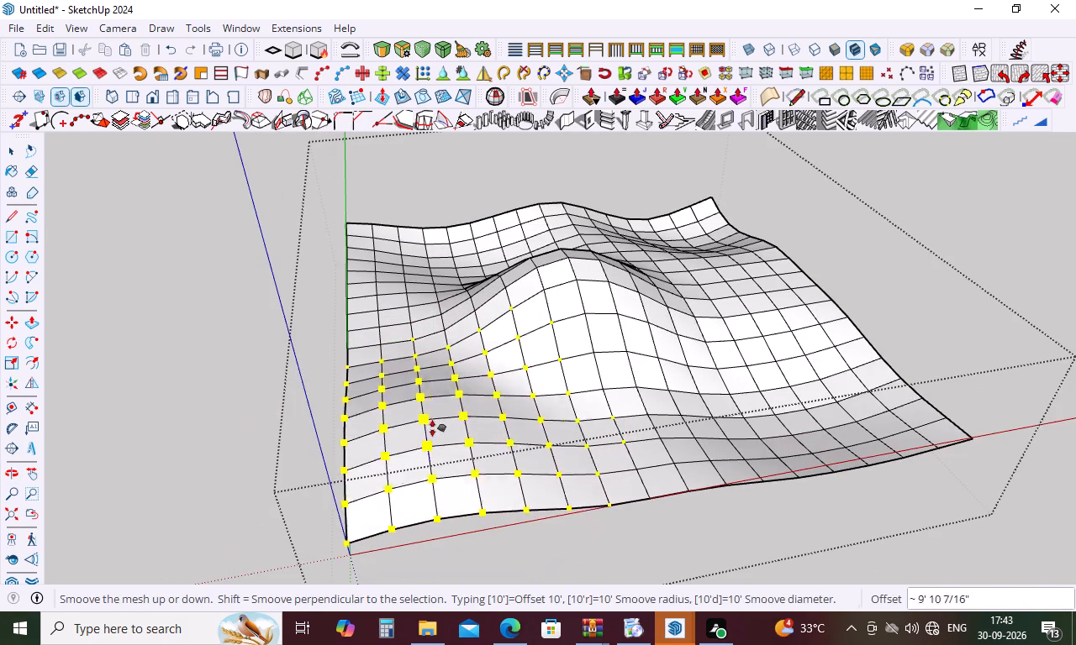
{"action": "left_click", "coordinate": [434, 426]}
Finish sculpting and close the terrain group.
{"action": "scroll", "coordinate": [499, 296], "scroll_direction": "down", "scroll_amount": 9}
{"action": "key", "text": "space"}
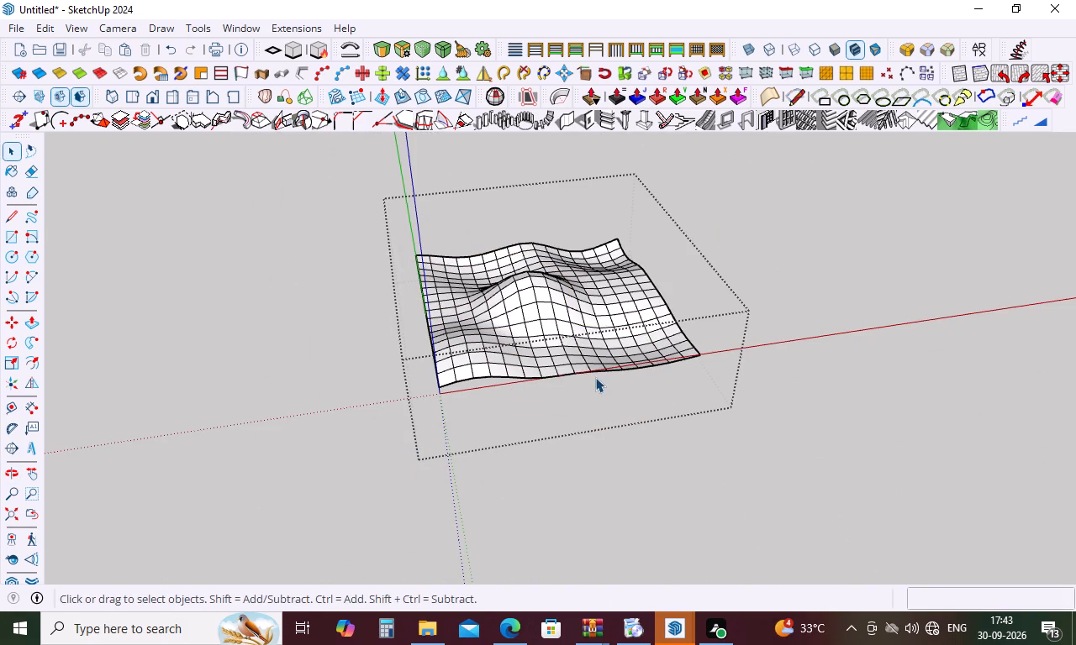
{"action": "left_click", "coordinate": [598, 422]}
{"action": "left_click", "coordinate": [604, 479]}
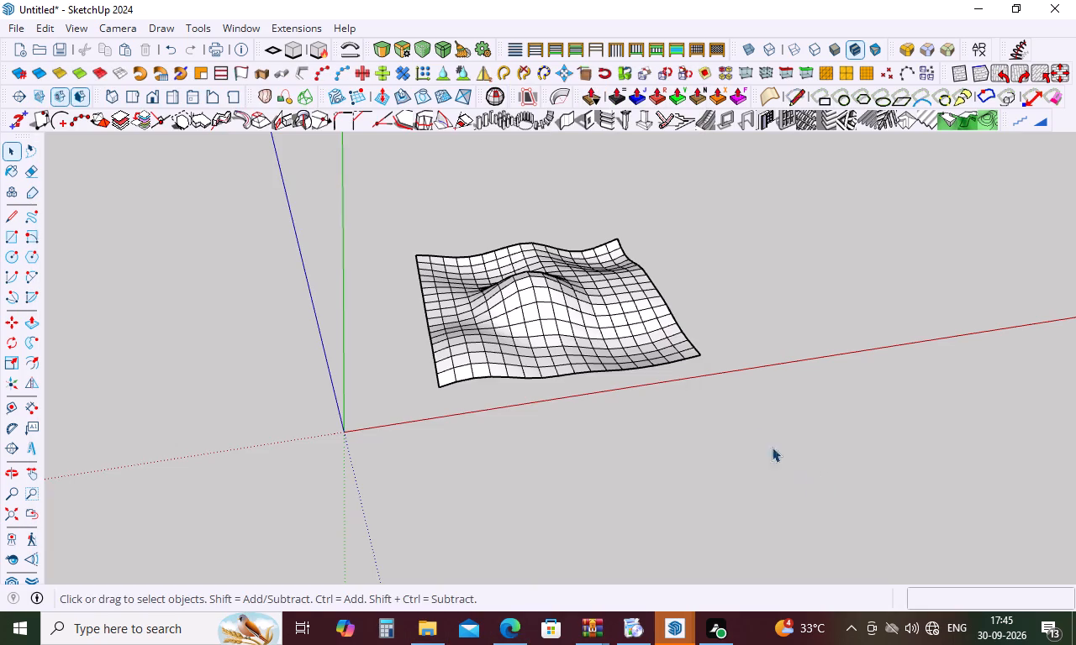
Examine the sculpted terrain's slopes and profile from above, from the side and from underneath.
{"action": "middle_click_drag", "start_coordinate": [617, 385], "coordinate": [548, 267]}
{"action": "scroll", "coordinate": [549, 265], "scroll_direction": "up", "scroll_amount": 4}
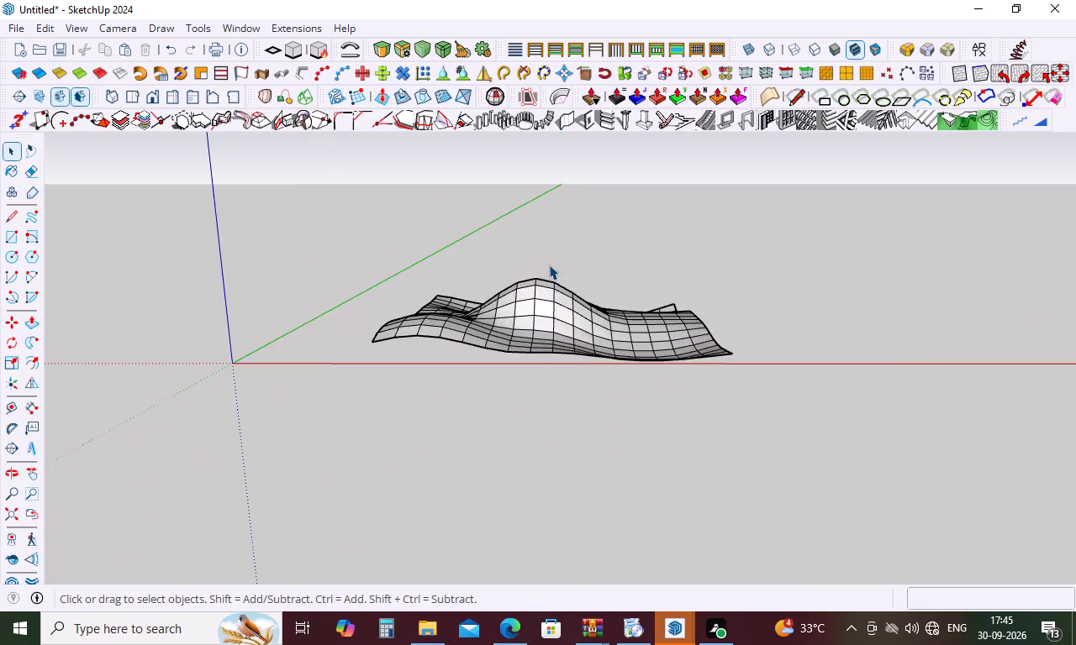
{"action": "scroll", "coordinate": [550, 269], "scroll_direction": "up", "scroll_amount": 8}
{"action": "middle_click_drag", "start_coordinate": [548, 286], "coordinate": [582, 509]}
{"action": "scroll", "coordinate": [538, 382], "scroll_direction": "up", "scroll_amount": 6}
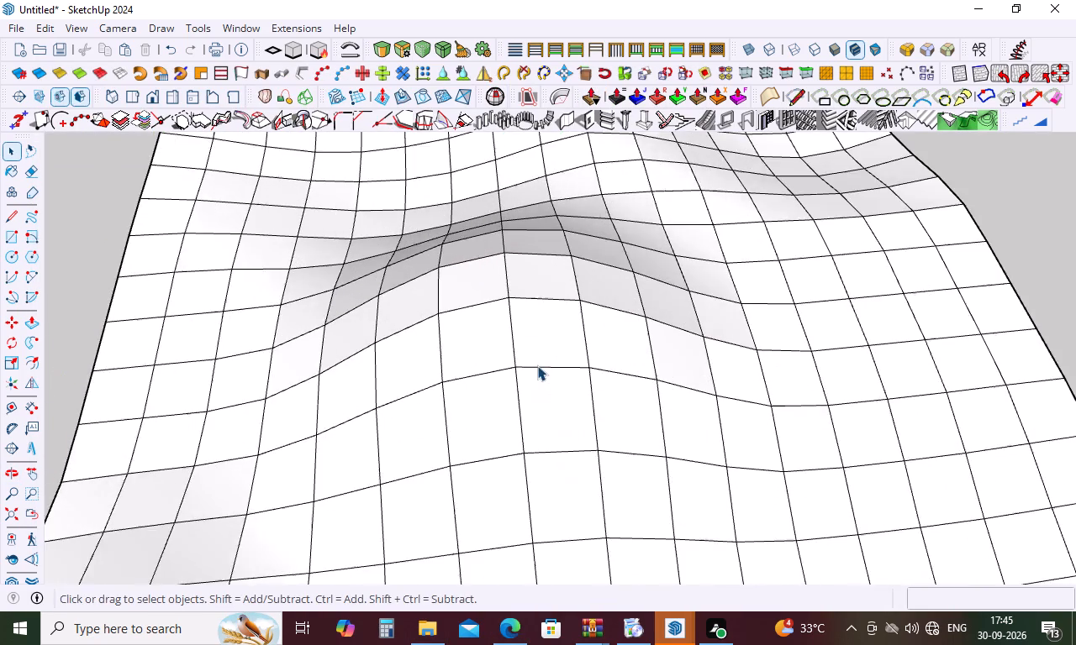
{"action": "scroll", "coordinate": [537, 364], "scroll_direction": "up", "scroll_amount": 9}
{"action": "scroll", "coordinate": [539, 353], "scroll_direction": "down", "scroll_amount": 20}
{"action": "scroll", "coordinate": [541, 347], "scroll_direction": "down", "scroll_amount": 4}
{"action": "middle_click_drag", "start_coordinate": [619, 488], "coordinate": [580, 298]}
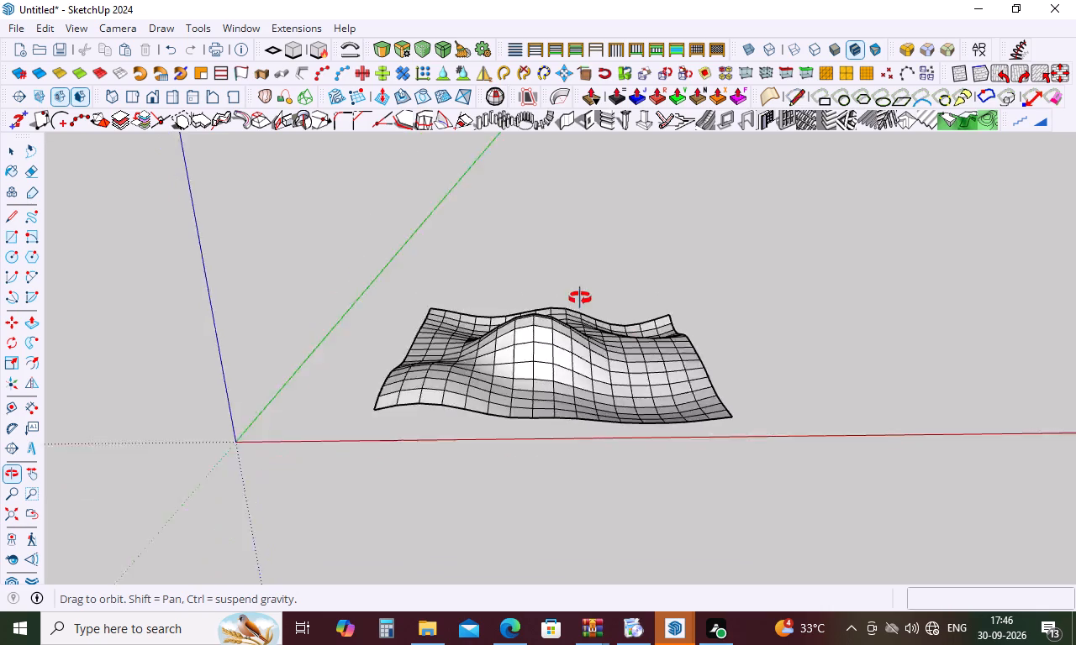
{"action": "middle_click_drag", "start_coordinate": [580, 298], "coordinate": [636, 244]}
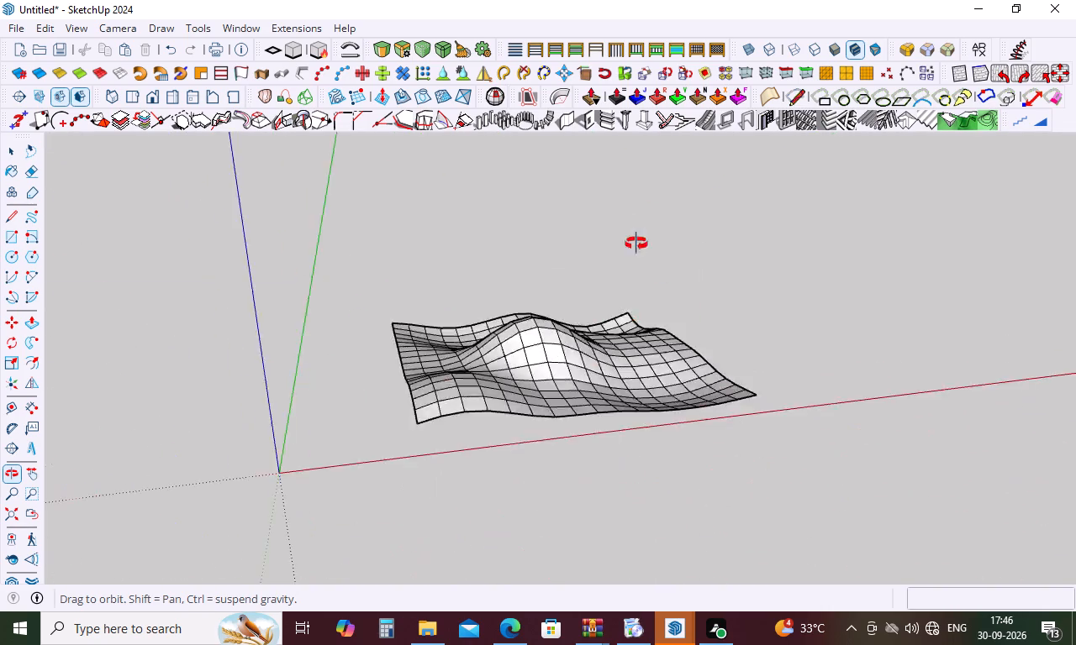
{"action": "middle_click_drag", "start_coordinate": [636, 244], "coordinate": [619, 109]}
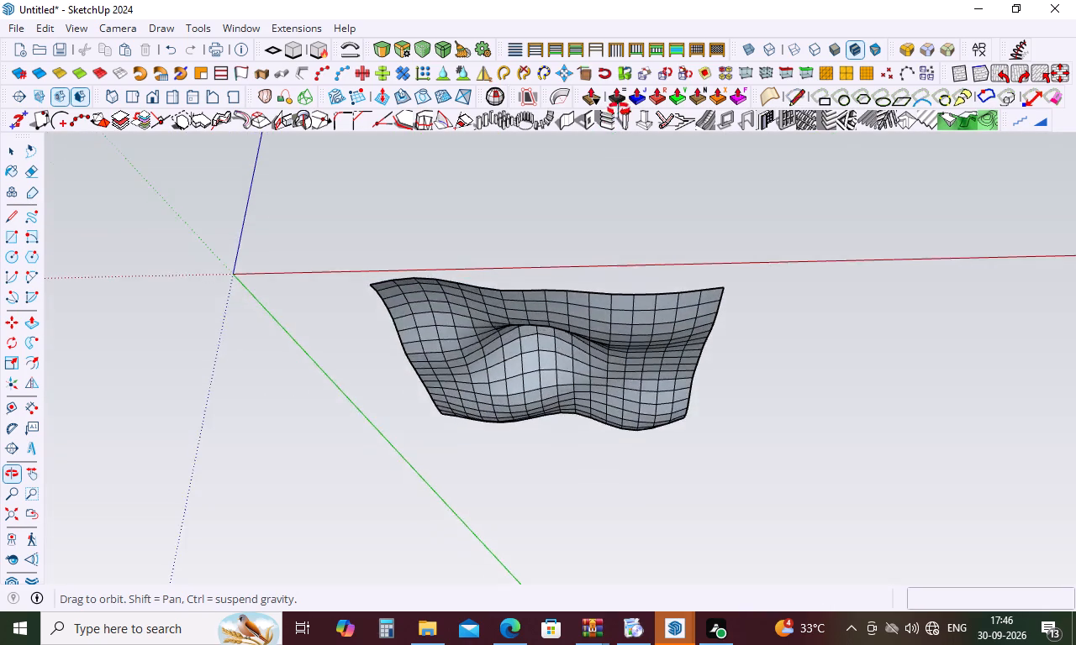
{"action": "middle_click_drag", "start_coordinate": [619, 109], "coordinate": [657, 222]}
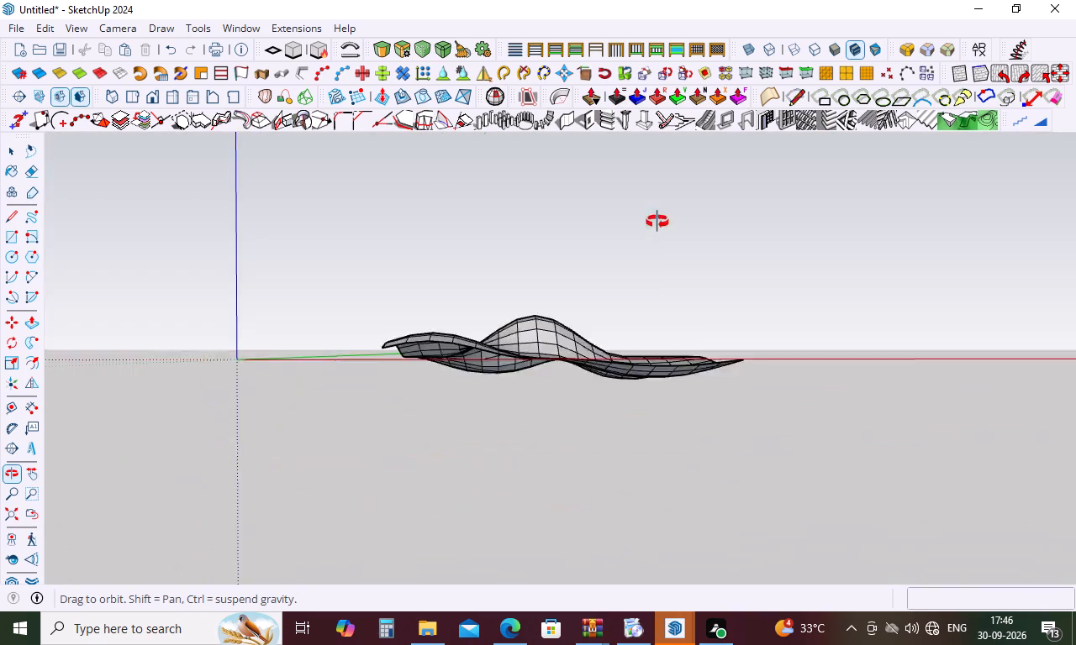
{"action": "middle_click_drag", "start_coordinate": [657, 222], "coordinate": [616, 286]}
{"action": "left_click", "coordinate": [893, 440]}
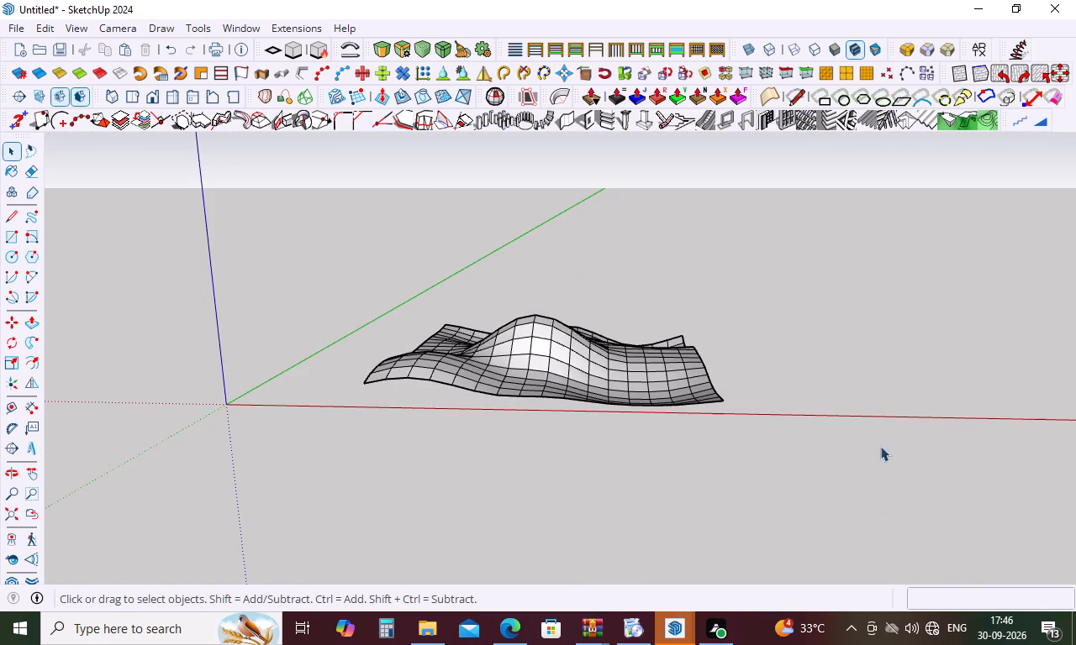
{"action": "scroll", "coordinate": [626, 366], "scroll_direction": "down", "scroll_amount": 4}
{"action": "middle_click_drag", "start_coordinate": [625, 375], "coordinate": [661, 539]}
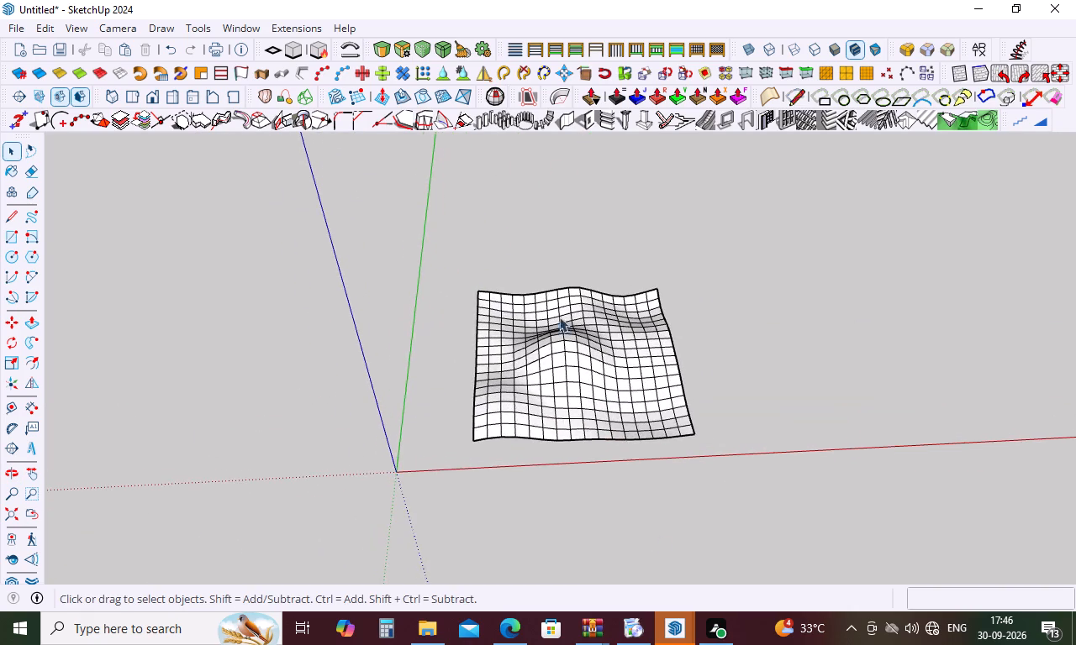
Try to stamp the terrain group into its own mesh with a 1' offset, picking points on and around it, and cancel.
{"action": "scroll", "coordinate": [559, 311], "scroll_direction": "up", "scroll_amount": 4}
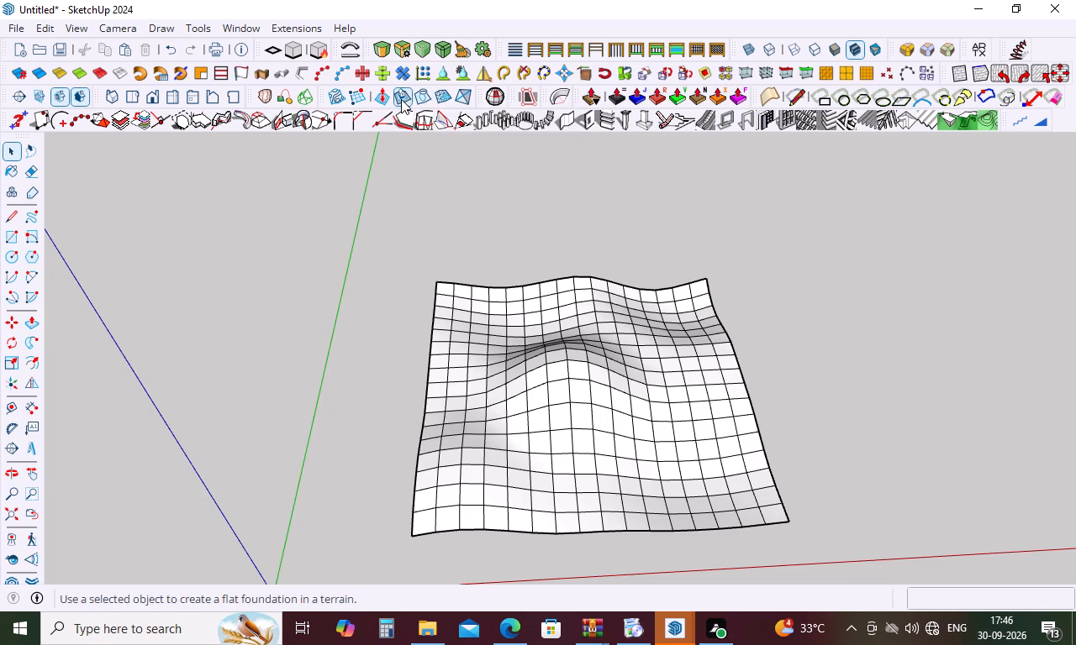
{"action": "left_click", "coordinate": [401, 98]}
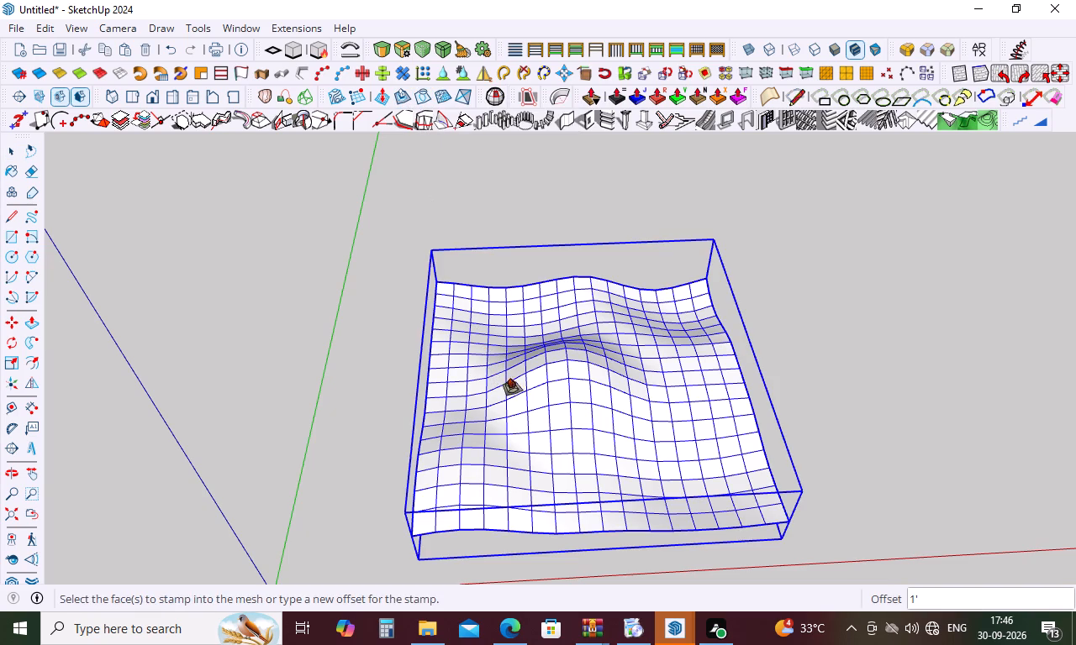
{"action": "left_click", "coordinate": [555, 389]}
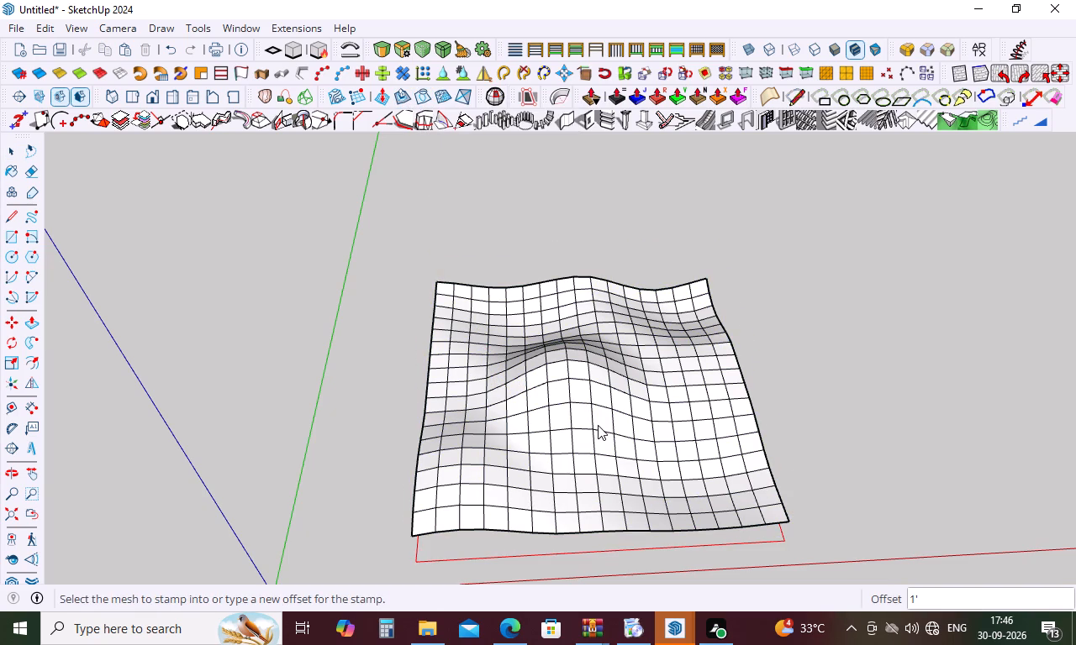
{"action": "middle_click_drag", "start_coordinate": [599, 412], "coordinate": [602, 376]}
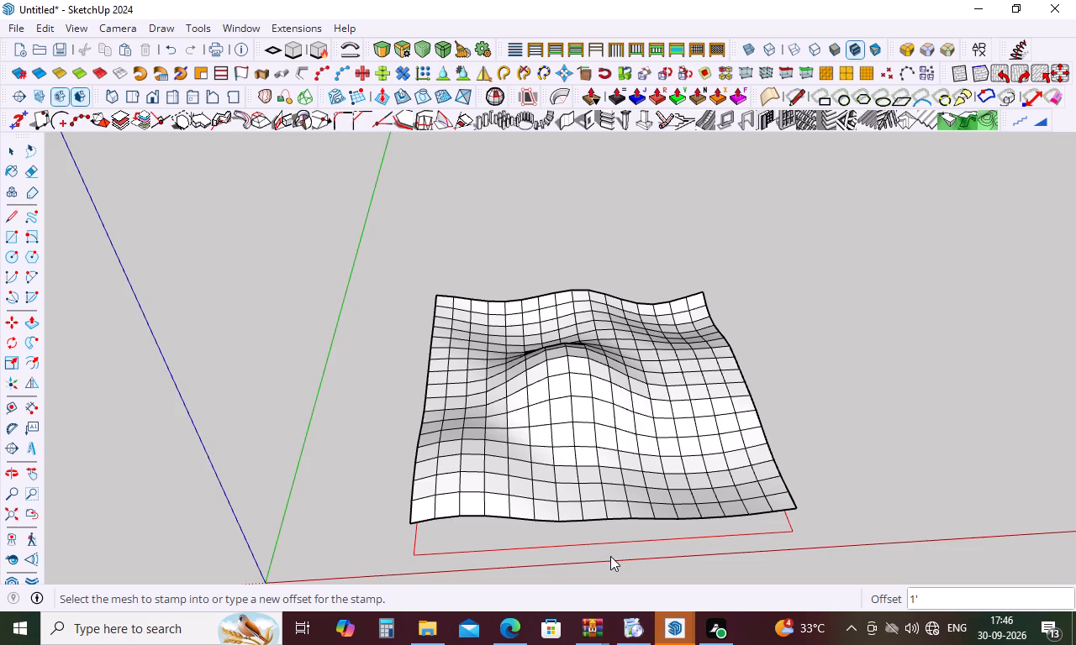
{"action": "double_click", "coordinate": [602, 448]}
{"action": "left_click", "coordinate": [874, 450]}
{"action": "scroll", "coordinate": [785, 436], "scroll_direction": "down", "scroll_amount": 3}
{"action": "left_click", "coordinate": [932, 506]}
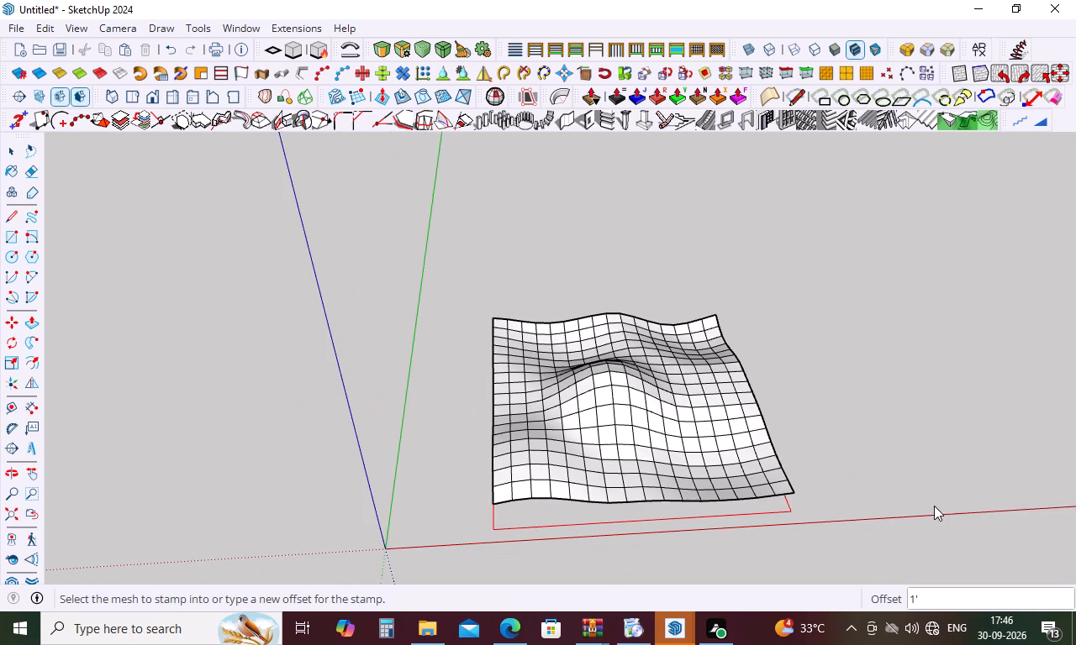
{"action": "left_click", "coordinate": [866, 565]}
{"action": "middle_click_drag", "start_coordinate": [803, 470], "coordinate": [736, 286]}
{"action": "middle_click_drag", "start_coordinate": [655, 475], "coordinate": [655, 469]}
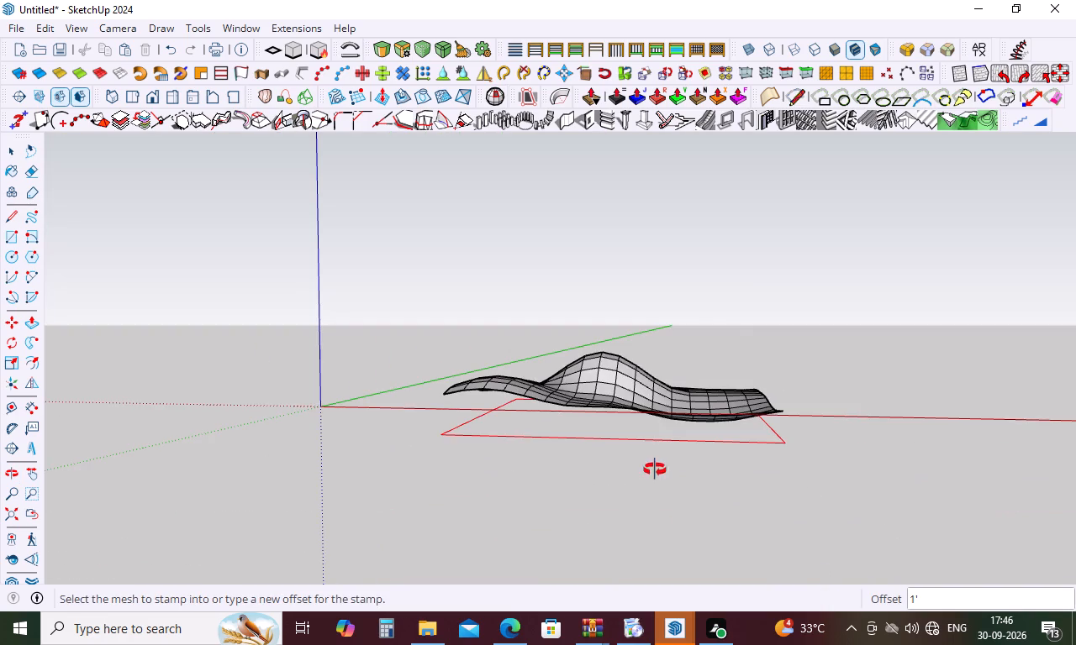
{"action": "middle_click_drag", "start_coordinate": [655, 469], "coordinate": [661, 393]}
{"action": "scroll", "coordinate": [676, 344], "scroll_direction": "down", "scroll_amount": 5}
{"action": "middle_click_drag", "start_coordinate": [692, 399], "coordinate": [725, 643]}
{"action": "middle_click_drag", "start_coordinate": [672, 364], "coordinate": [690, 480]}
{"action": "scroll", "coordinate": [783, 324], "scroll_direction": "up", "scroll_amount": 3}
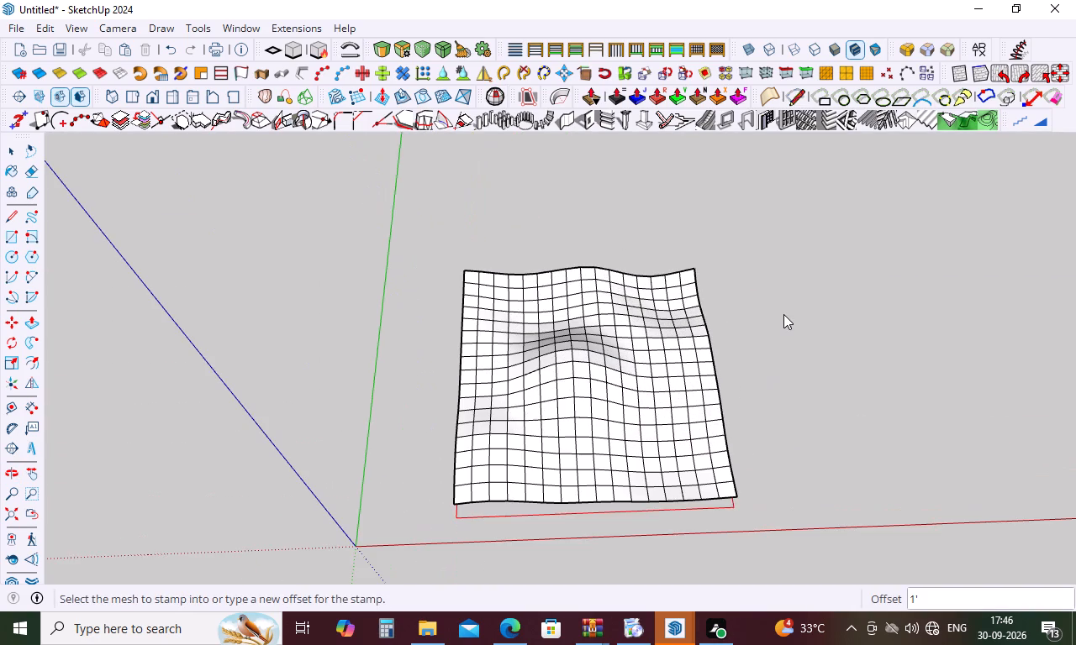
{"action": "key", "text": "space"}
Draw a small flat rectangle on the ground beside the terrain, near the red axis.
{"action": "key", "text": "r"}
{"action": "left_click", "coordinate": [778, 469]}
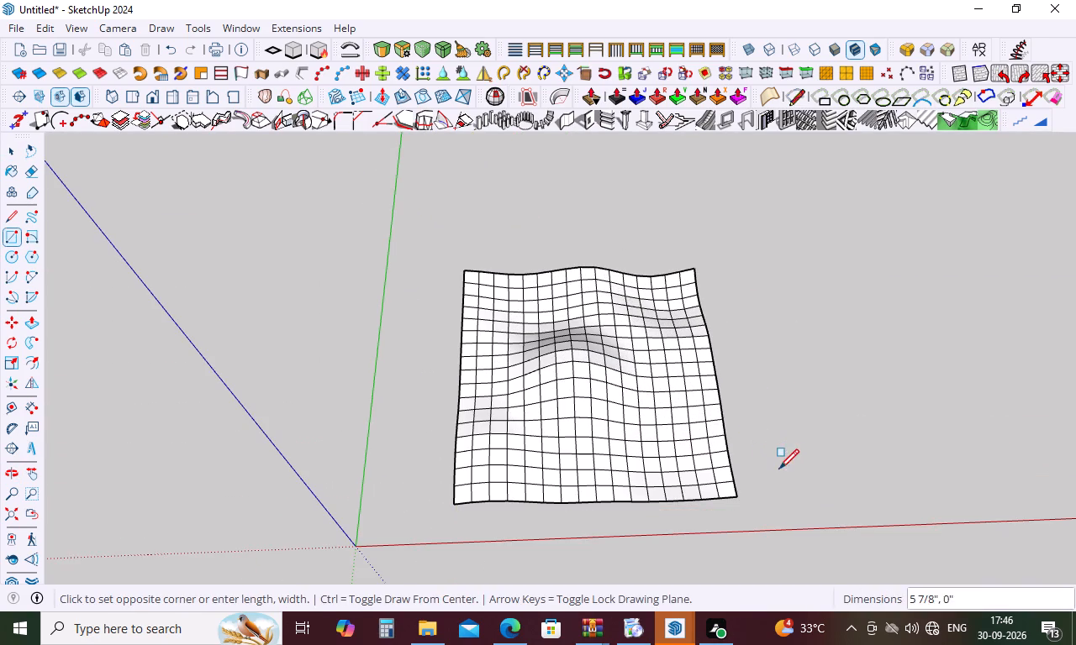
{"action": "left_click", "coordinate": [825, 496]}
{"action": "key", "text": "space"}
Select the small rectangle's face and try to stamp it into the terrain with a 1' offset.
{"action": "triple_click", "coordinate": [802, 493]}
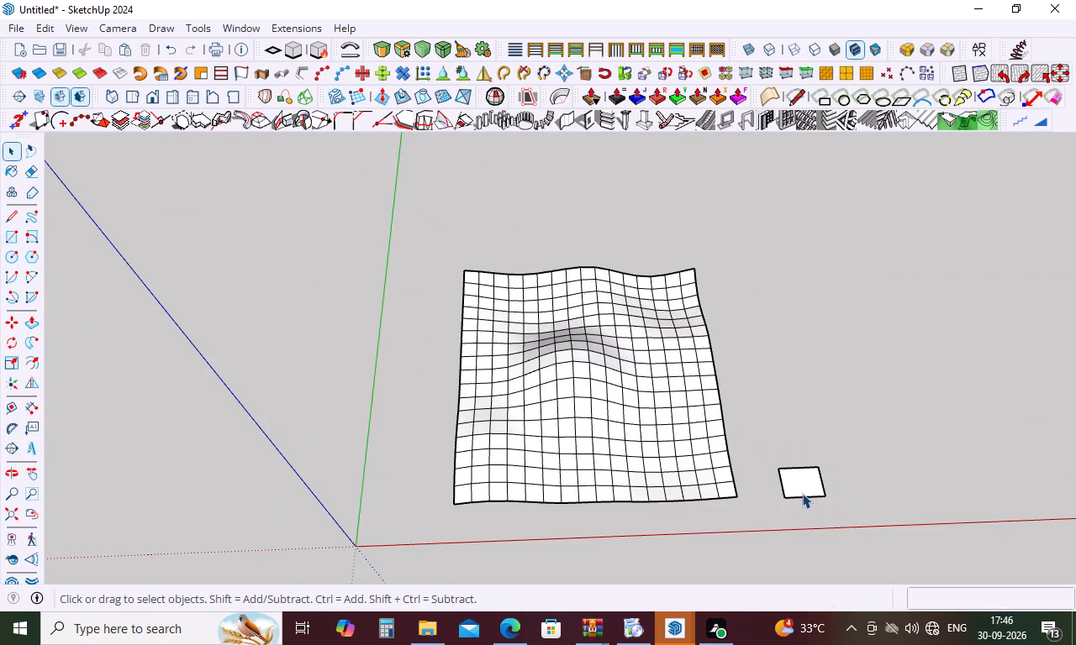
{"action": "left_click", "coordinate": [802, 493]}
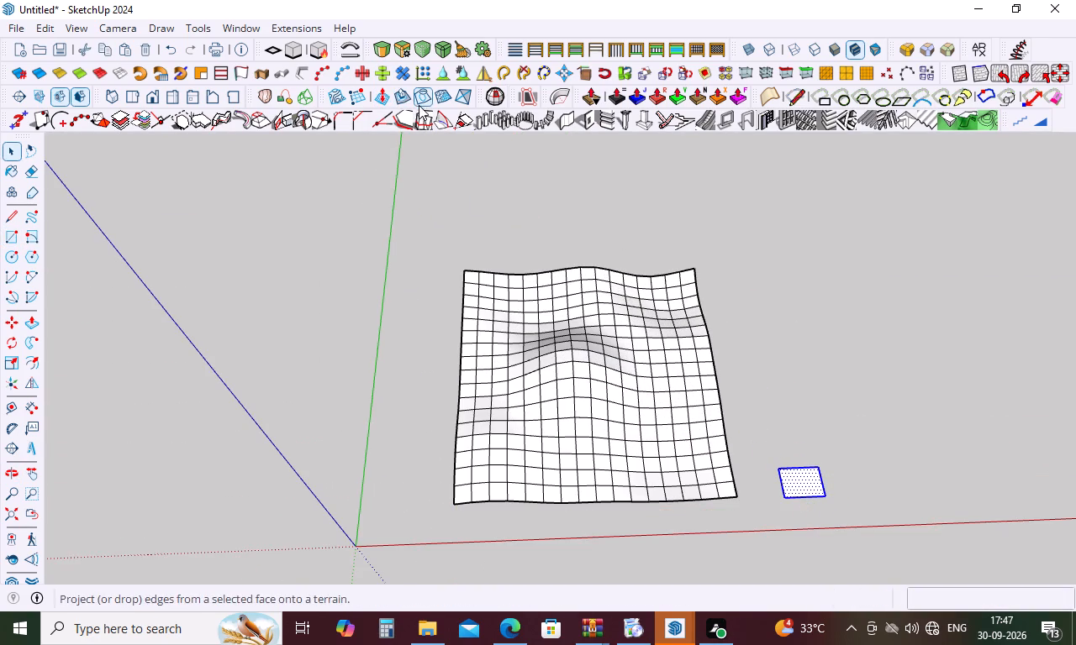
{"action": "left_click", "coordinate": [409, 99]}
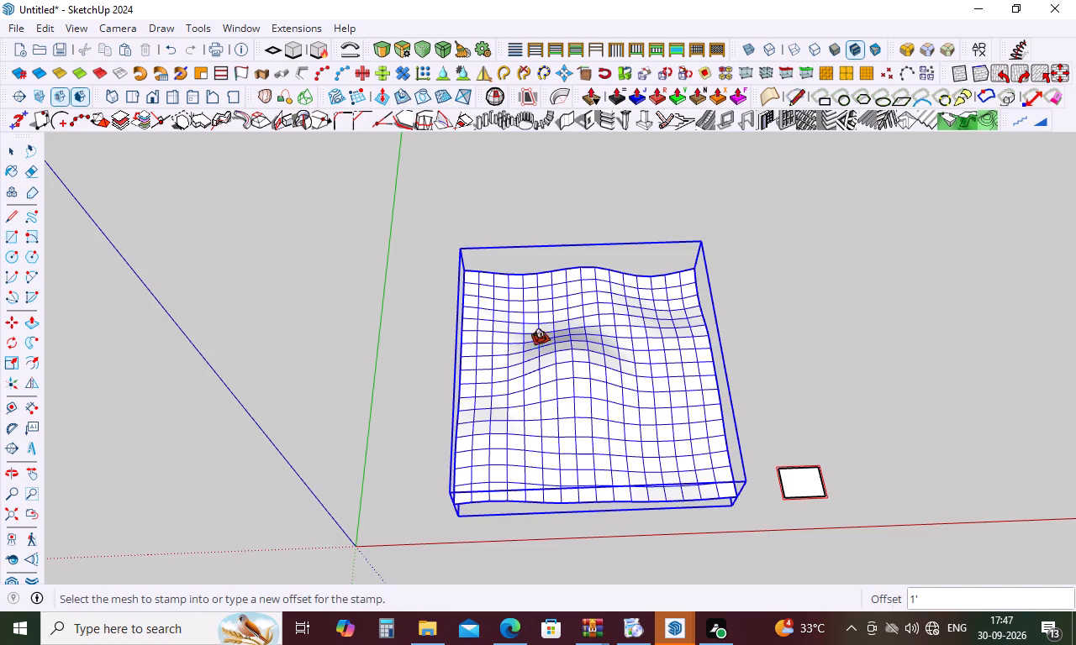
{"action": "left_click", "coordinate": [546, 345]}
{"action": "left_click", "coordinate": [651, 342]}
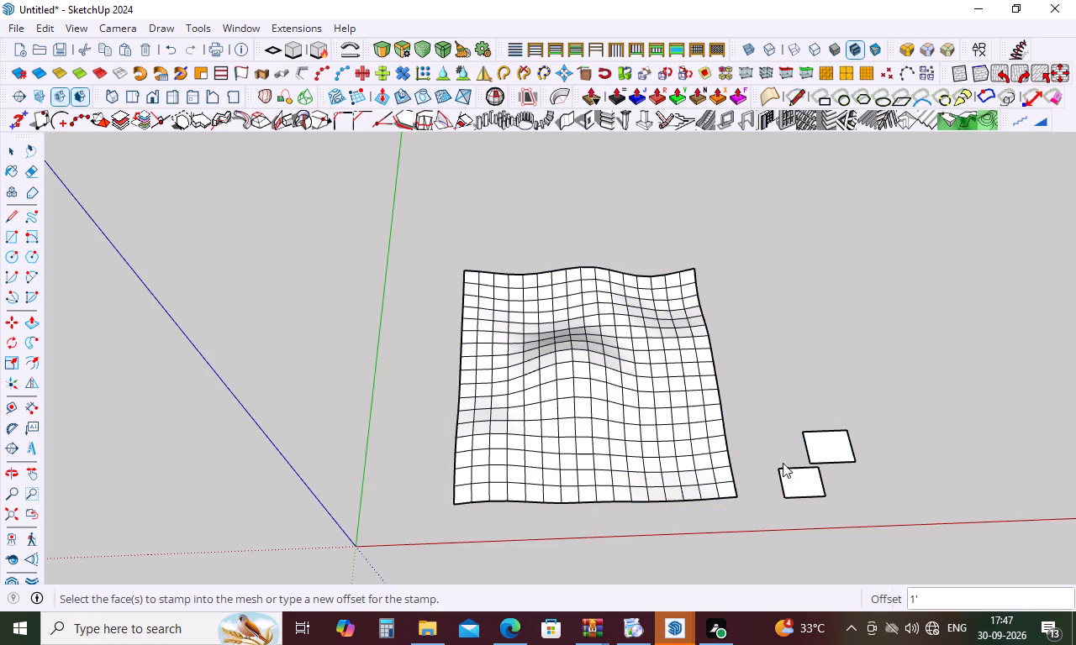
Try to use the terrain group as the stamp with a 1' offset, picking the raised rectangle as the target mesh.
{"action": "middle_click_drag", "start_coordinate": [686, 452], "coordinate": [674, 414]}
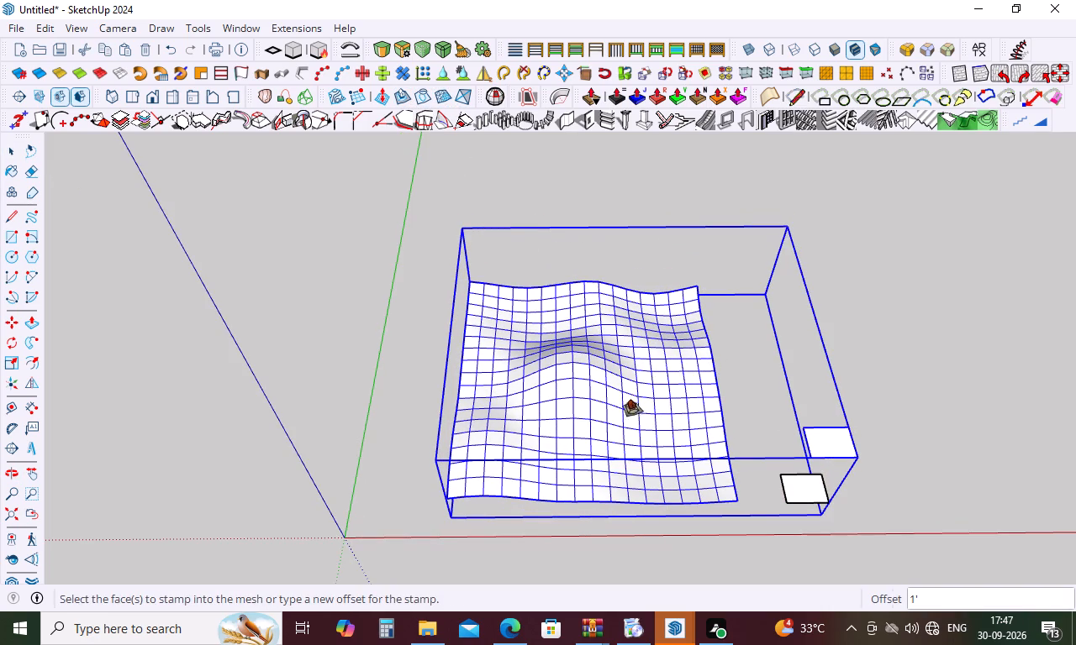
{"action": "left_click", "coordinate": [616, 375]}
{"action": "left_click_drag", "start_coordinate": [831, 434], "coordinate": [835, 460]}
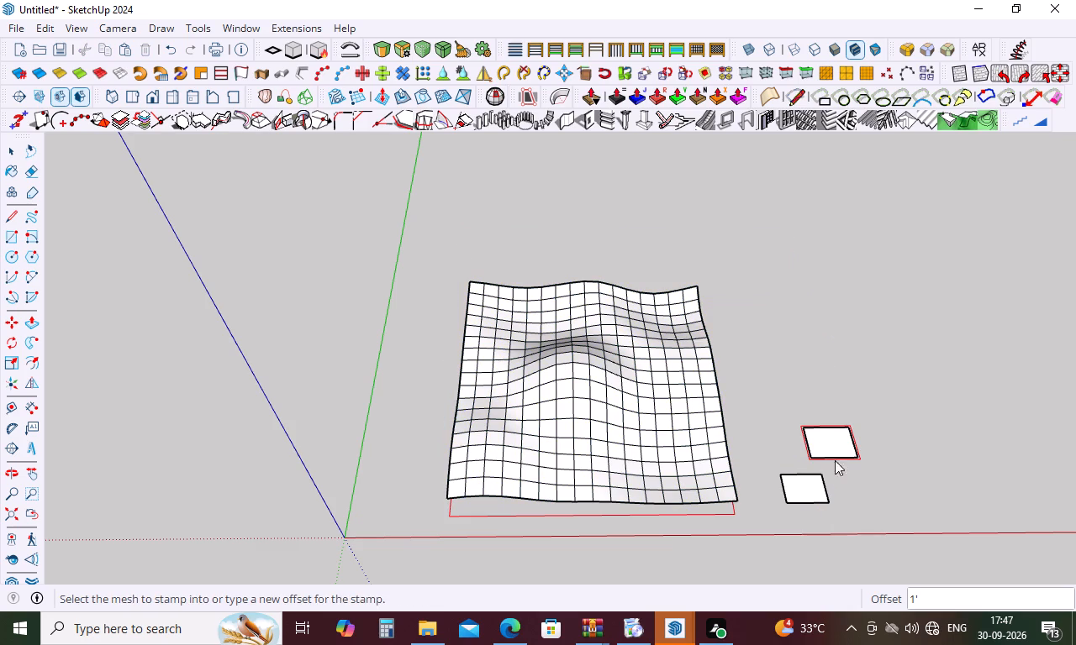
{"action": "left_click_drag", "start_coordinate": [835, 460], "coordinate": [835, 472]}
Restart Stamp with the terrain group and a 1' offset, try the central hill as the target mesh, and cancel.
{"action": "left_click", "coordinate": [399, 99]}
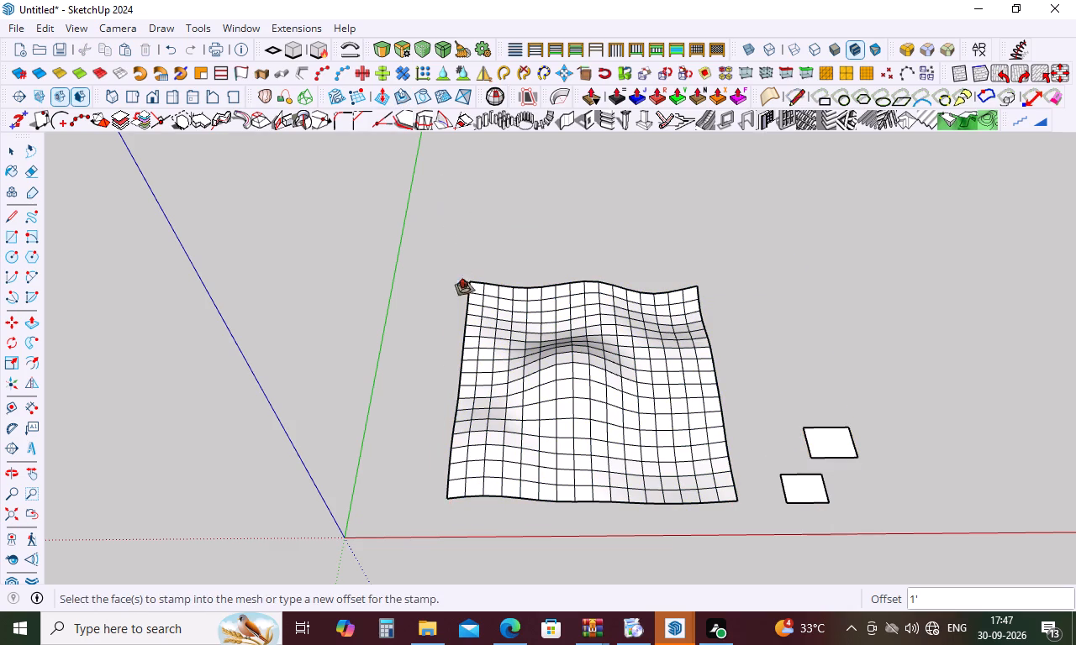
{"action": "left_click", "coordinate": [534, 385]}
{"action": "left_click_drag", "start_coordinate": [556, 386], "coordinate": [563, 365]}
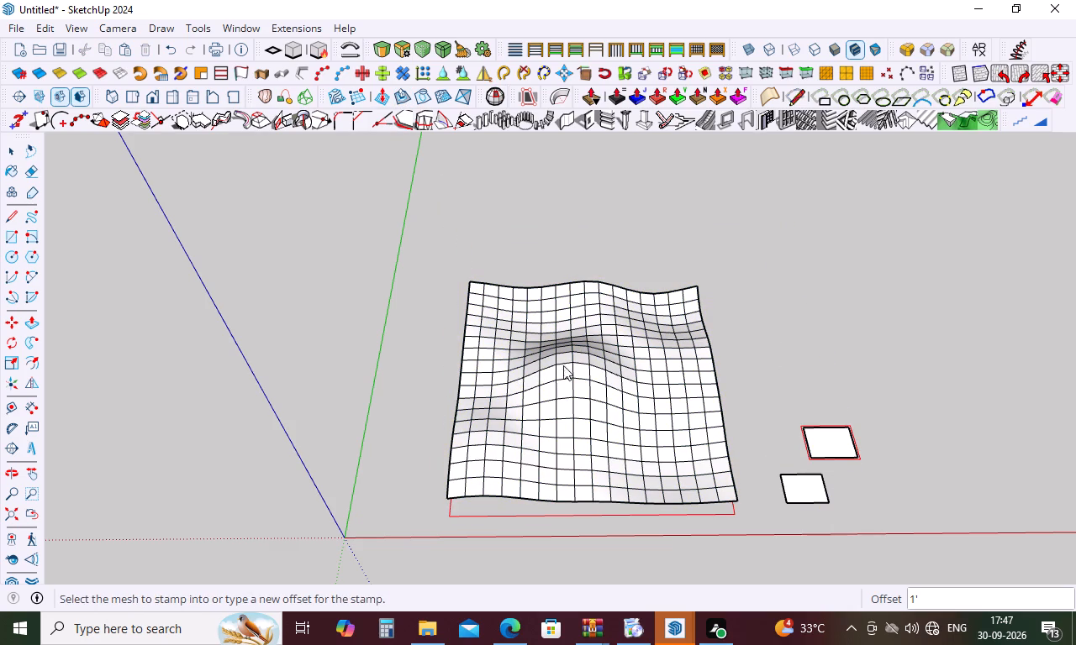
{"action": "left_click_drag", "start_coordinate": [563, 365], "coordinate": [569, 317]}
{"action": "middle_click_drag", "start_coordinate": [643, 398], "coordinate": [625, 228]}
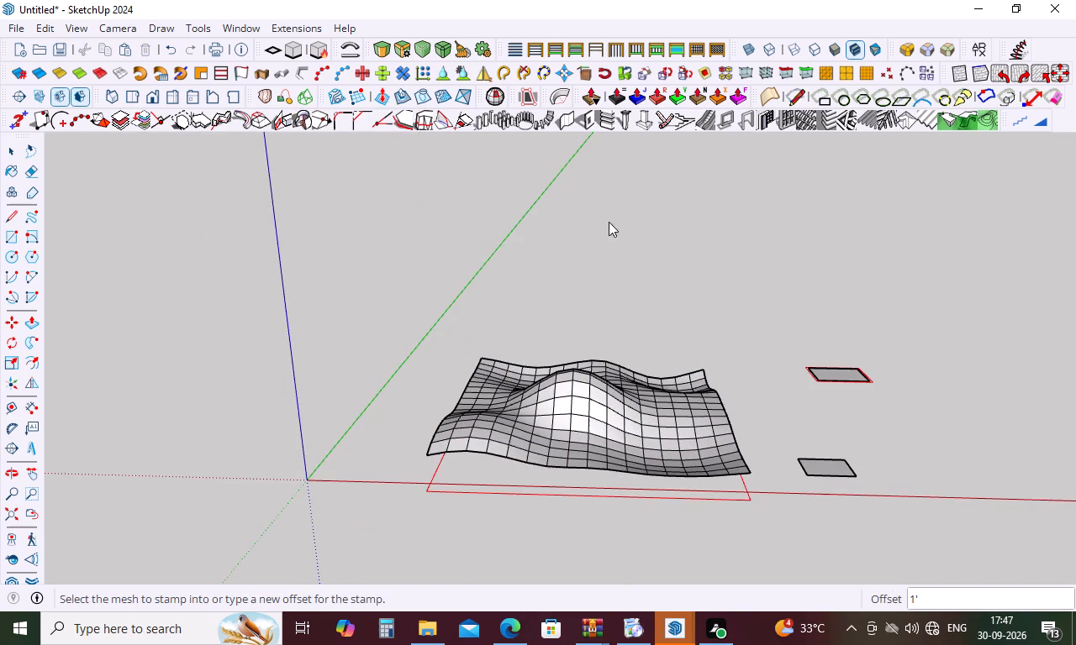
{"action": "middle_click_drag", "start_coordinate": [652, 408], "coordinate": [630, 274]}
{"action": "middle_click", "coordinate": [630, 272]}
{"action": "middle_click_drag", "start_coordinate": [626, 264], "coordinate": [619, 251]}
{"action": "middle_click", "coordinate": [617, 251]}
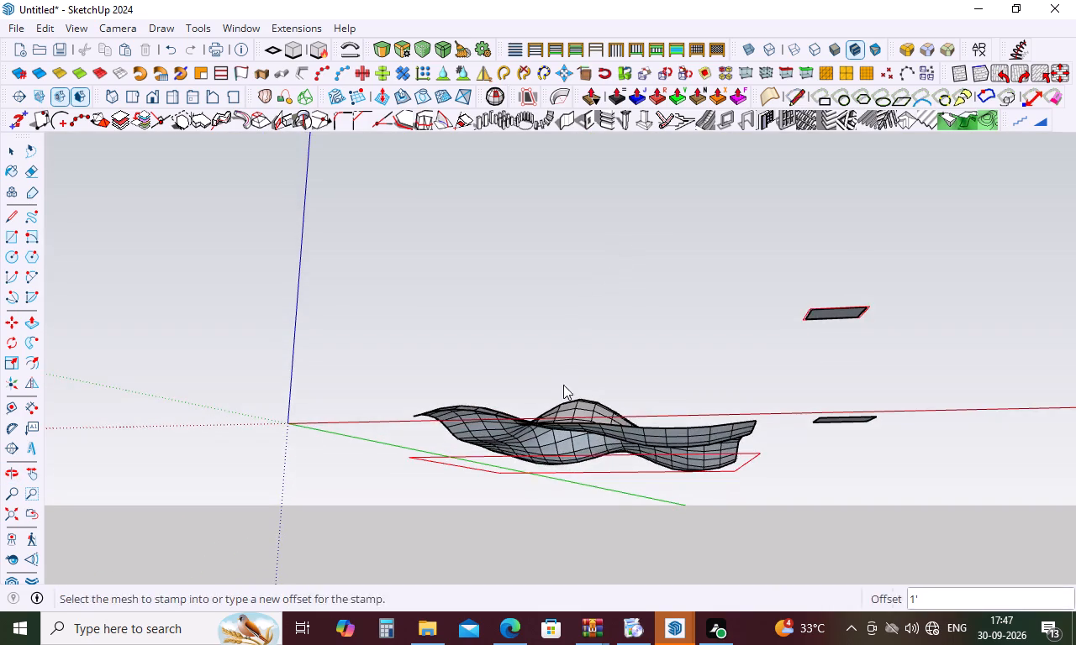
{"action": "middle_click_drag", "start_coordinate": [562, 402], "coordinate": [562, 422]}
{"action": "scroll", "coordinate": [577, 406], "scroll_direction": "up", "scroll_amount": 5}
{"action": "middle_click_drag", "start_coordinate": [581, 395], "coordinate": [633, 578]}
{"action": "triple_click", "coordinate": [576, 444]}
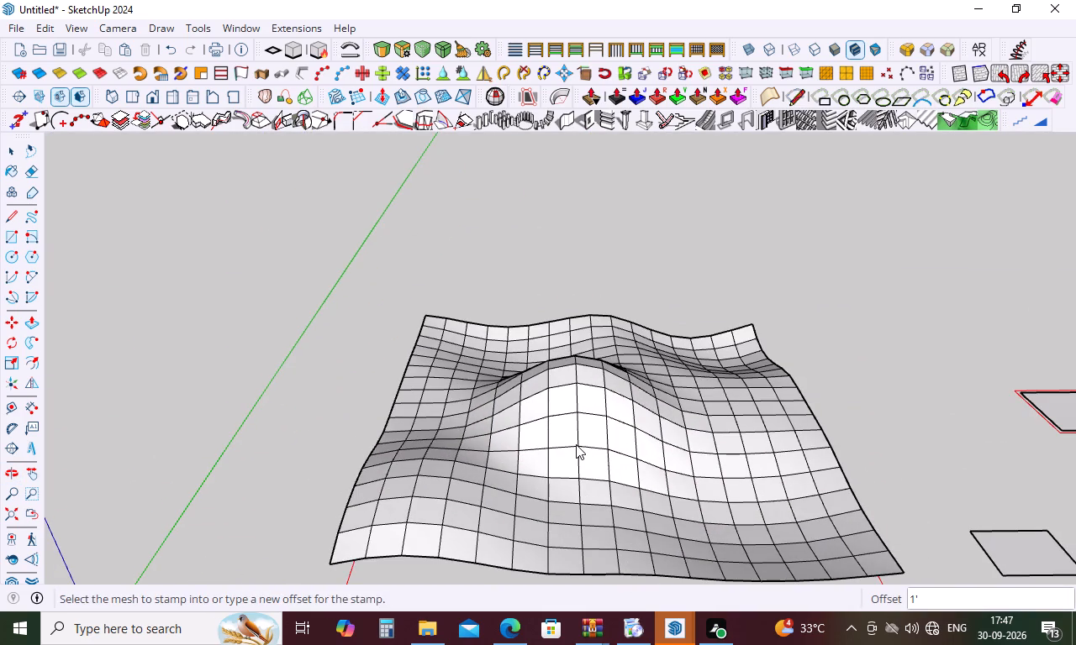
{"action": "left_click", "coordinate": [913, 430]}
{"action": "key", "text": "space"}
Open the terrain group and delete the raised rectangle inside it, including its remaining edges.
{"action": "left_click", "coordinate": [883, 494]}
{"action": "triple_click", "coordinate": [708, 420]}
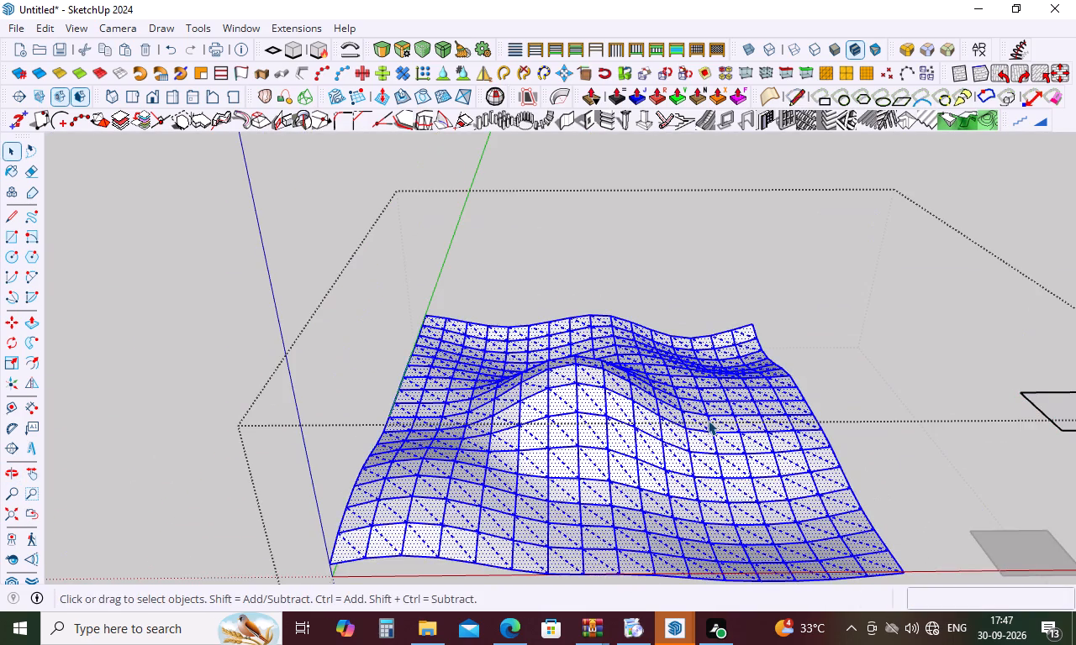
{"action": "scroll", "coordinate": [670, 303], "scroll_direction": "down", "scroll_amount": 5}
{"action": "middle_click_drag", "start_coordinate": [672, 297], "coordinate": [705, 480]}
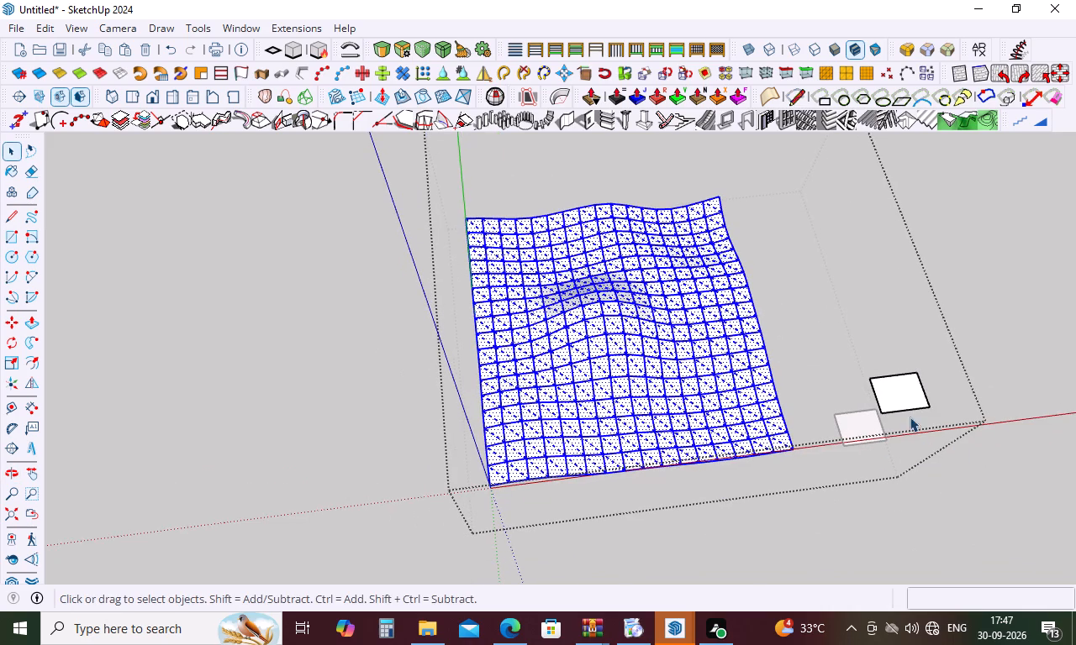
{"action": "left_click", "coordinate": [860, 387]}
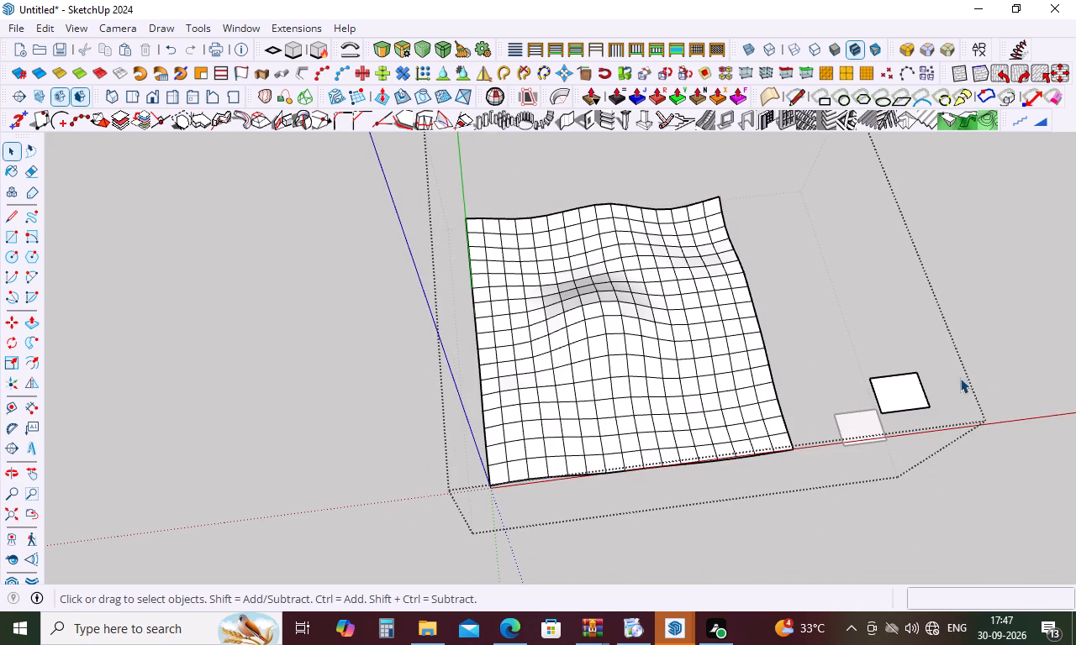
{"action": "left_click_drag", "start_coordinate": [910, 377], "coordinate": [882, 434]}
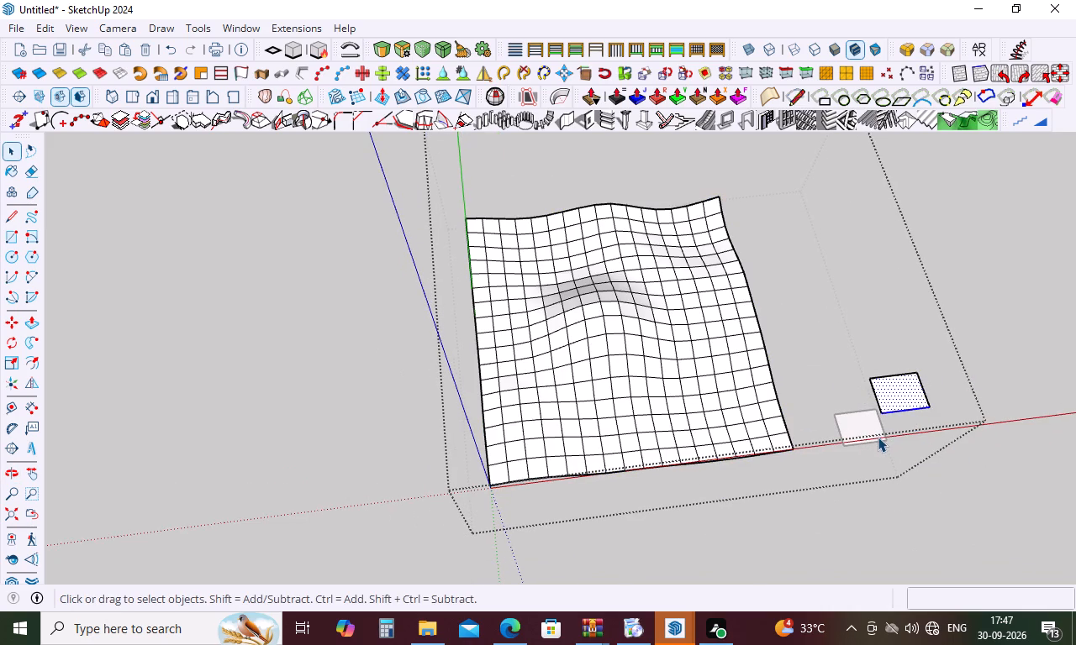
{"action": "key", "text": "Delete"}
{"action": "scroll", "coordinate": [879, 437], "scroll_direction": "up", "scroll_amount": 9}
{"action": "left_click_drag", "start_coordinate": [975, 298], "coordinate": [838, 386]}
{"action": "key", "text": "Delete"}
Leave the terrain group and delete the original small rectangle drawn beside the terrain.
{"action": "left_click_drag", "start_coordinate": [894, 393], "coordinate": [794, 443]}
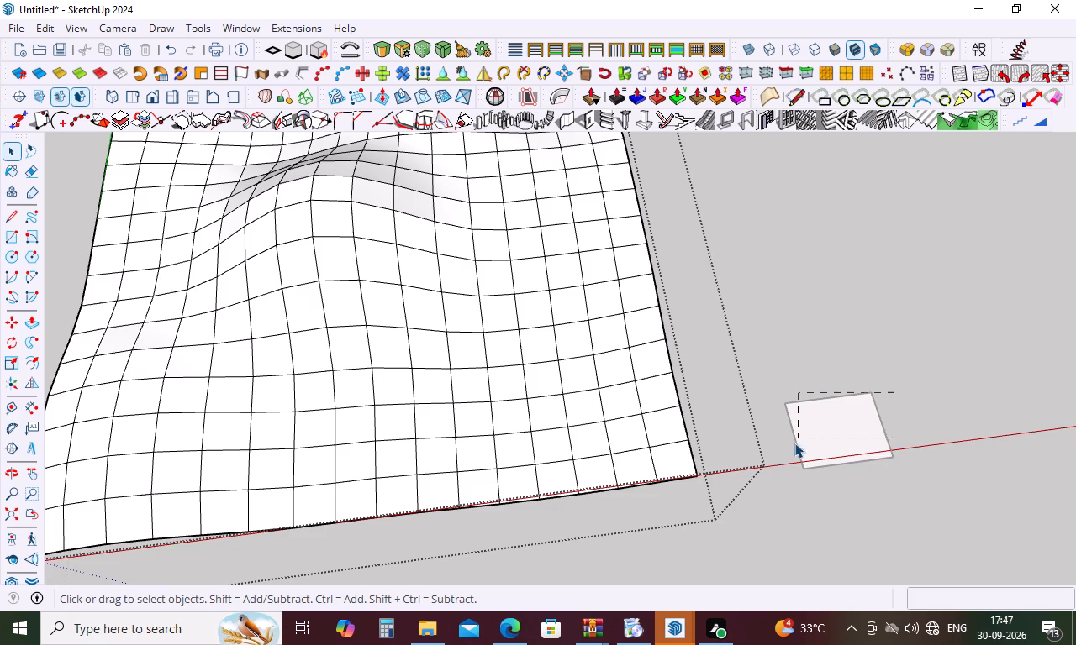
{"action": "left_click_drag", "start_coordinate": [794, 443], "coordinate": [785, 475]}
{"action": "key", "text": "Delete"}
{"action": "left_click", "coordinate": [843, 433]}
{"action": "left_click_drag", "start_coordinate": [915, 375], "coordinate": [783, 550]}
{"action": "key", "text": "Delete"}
Reopen the terrain group and try to stamp one triangular mesh face on the central hill with a 1' offset.
{"action": "double_click", "coordinate": [625, 459]}
{"action": "scroll", "coordinate": [712, 442], "scroll_direction": "down", "scroll_amount": 4}
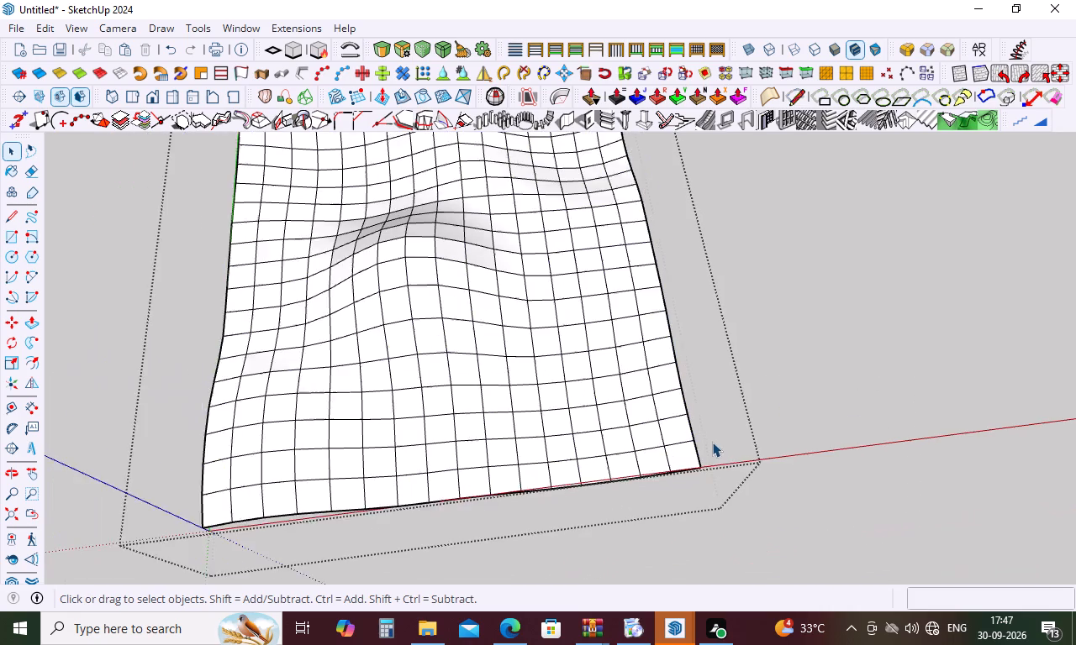
{"action": "scroll", "coordinate": [712, 442], "scroll_direction": "down", "scroll_amount": 4}
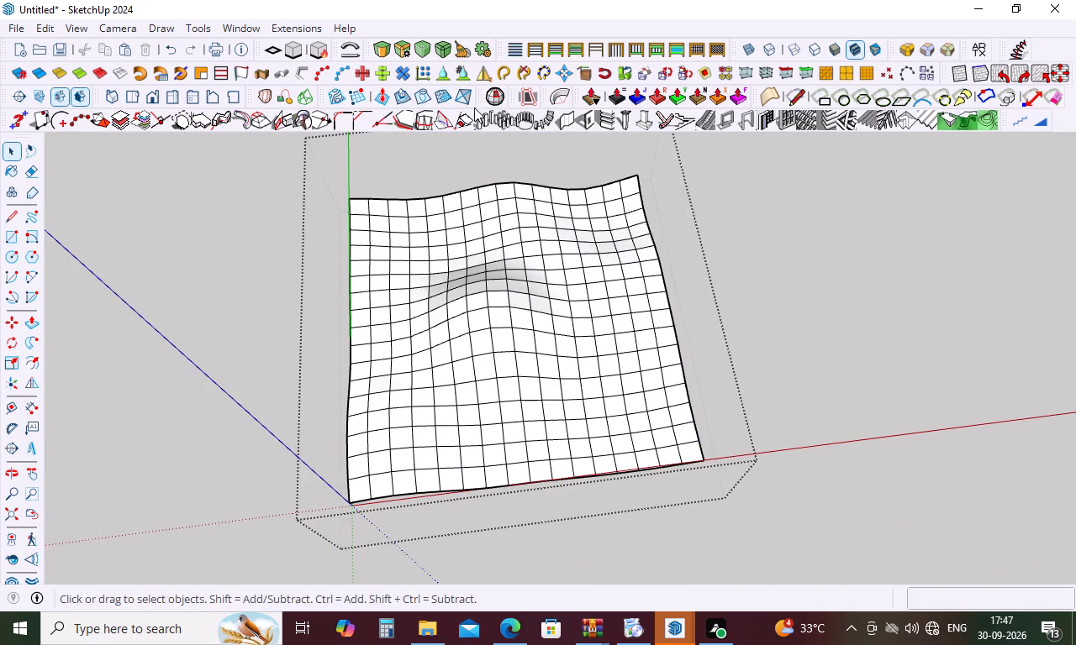
{"action": "left_click", "coordinate": [399, 93]}
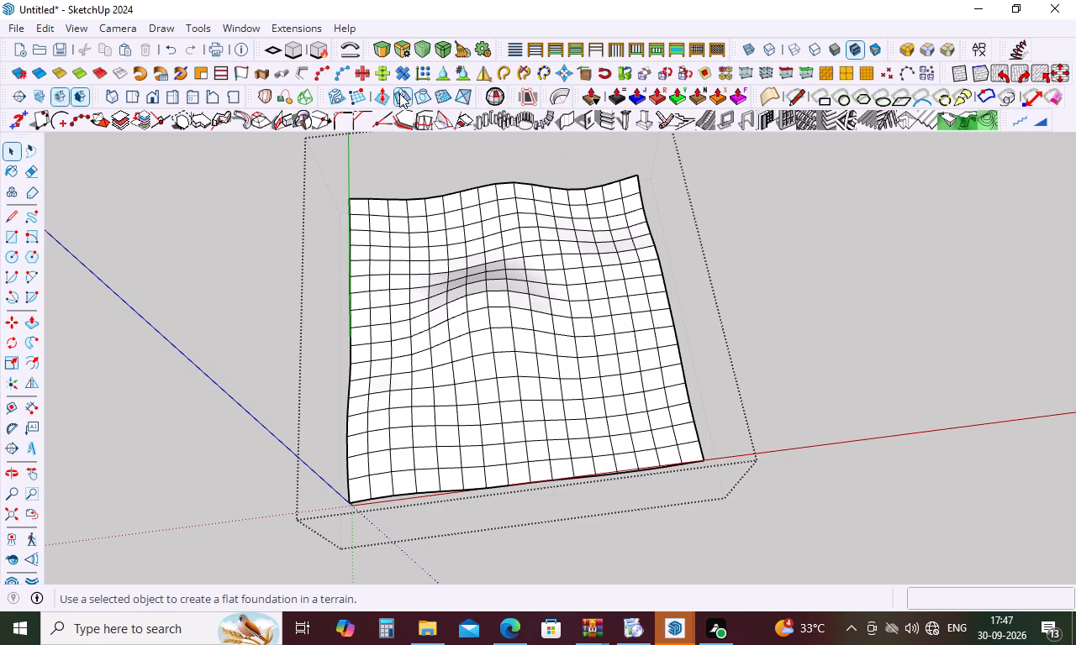
{"action": "left_click", "coordinate": [477, 288]}
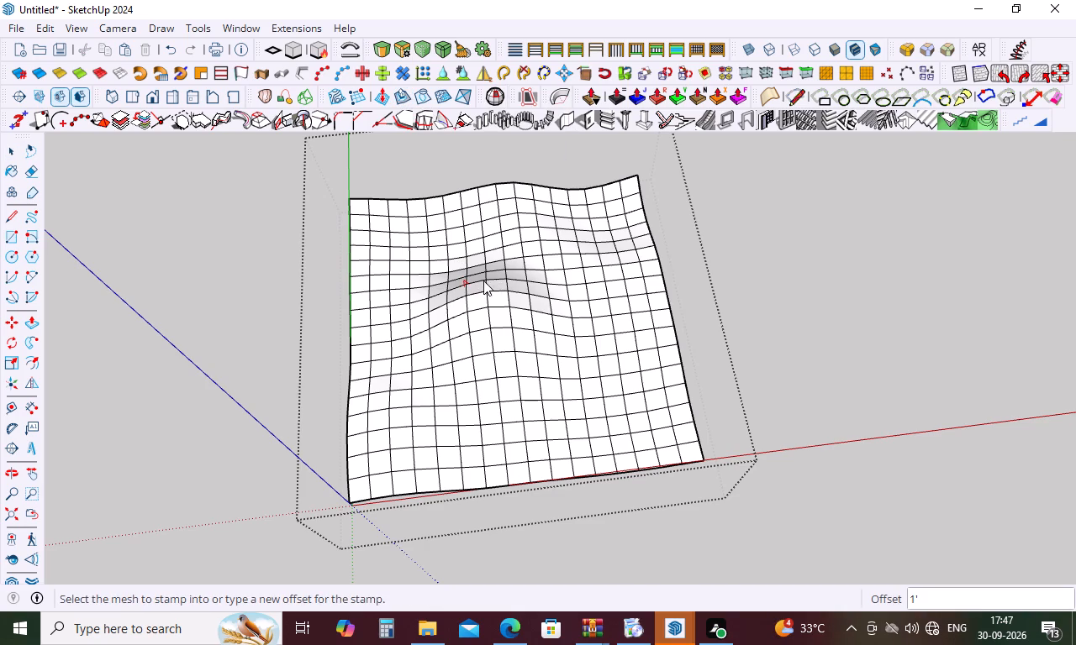
{"action": "scroll", "coordinate": [472, 281], "scroll_direction": "up", "scroll_amount": 19}
{"action": "scroll", "coordinate": [445, 291], "scroll_direction": "up", "scroll_amount": 2}
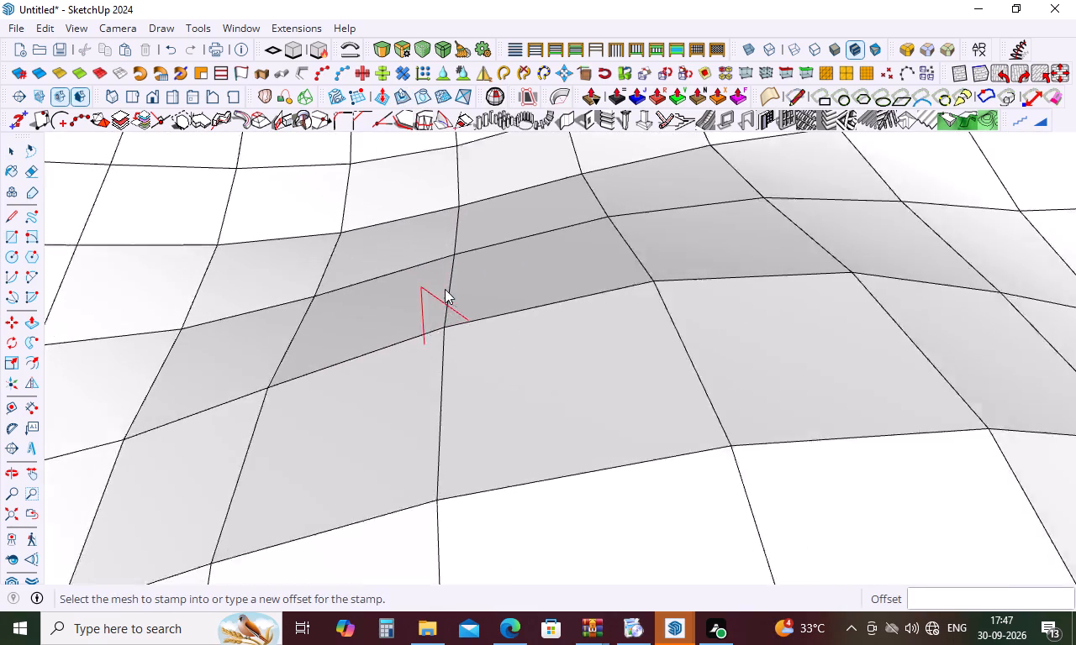
{"action": "scroll", "coordinate": [445, 289], "scroll_direction": "up", "scroll_amount": 3}
{"action": "left_click", "coordinate": [454, 341]}
{"action": "scroll", "coordinate": [474, 281], "scroll_direction": "down", "scroll_amount": 15}
{"action": "double_click", "coordinate": [488, 309]}
Examine the terrain from the side, from underneath and from above, focusing on the face picked for the stamp.
{"action": "middle_click_drag", "start_coordinate": [514, 317], "coordinate": [476, 67]}
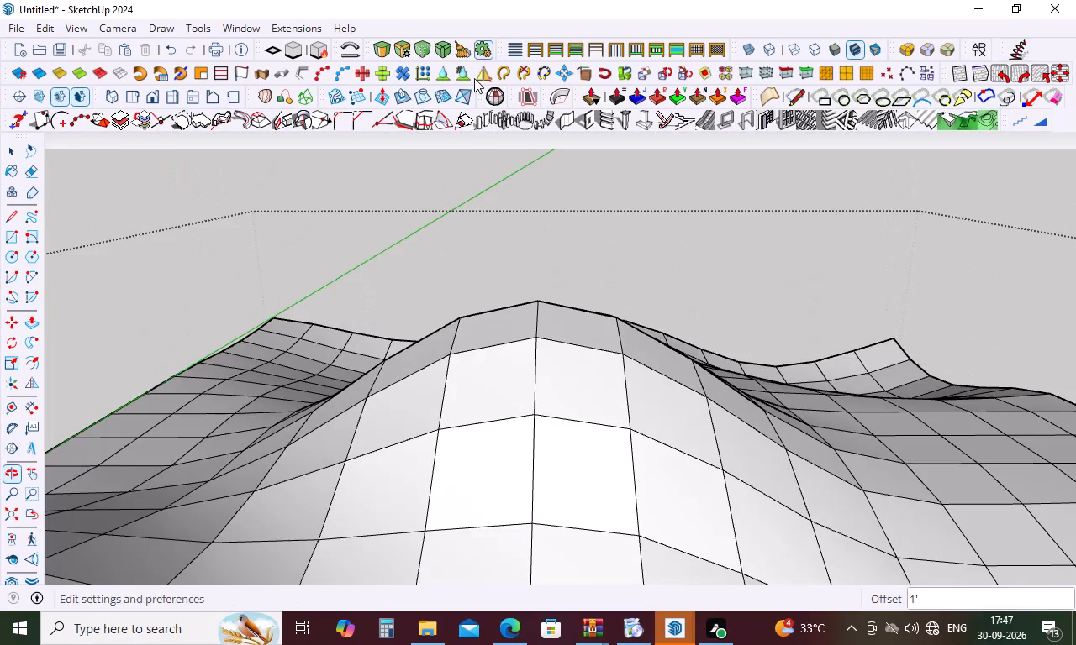
{"action": "scroll", "coordinate": [499, 282], "scroll_direction": "down", "scroll_amount": 15}
{"action": "middle_click_drag", "start_coordinate": [509, 311], "coordinate": [532, 86]}
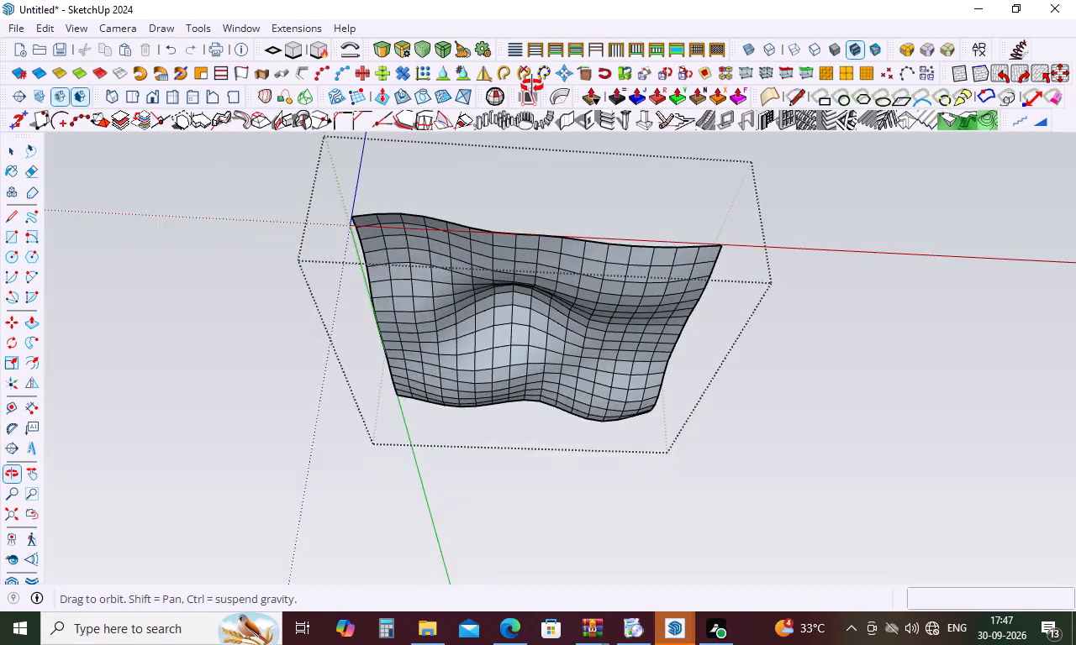
{"action": "middle_click_drag", "start_coordinate": [532, 86], "coordinate": [556, 607]}
{"action": "middle_click_drag", "start_coordinate": [520, 363], "coordinate": [528, 463]}
{"action": "scroll", "coordinate": [499, 281], "scroll_direction": "up", "scroll_amount": 5}
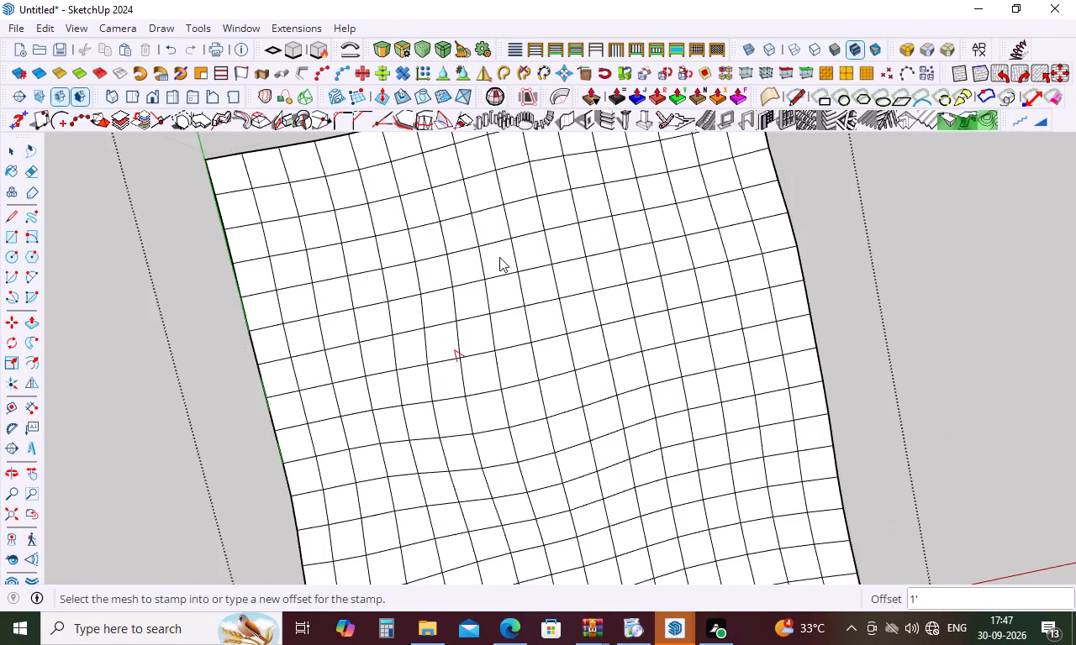
{"action": "scroll", "coordinate": [497, 283], "scroll_direction": "up", "scroll_amount": 5}
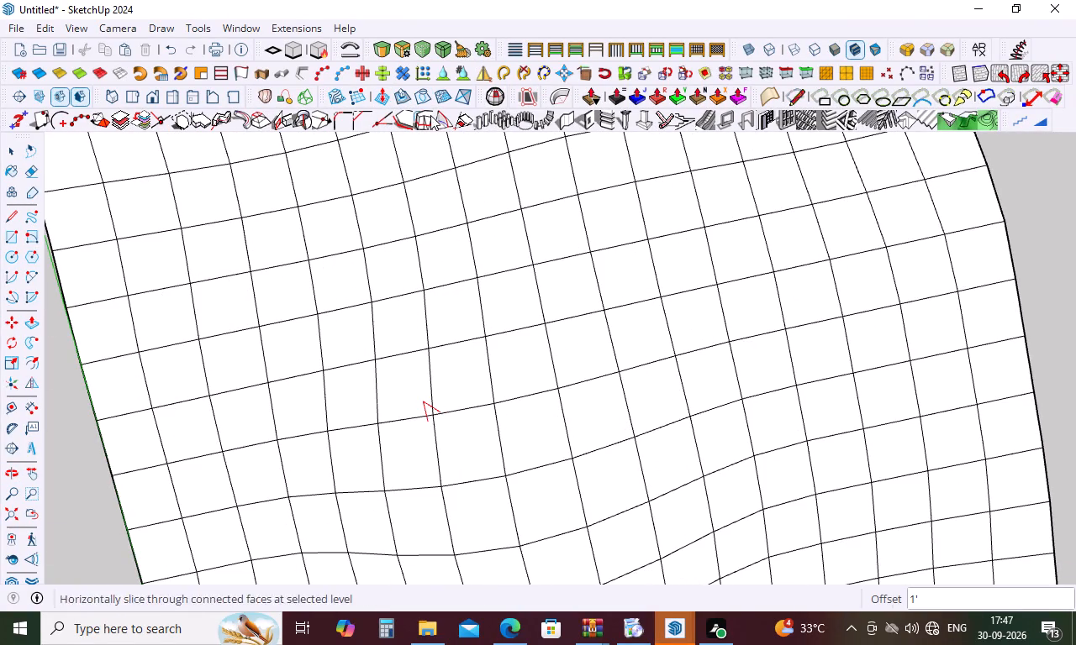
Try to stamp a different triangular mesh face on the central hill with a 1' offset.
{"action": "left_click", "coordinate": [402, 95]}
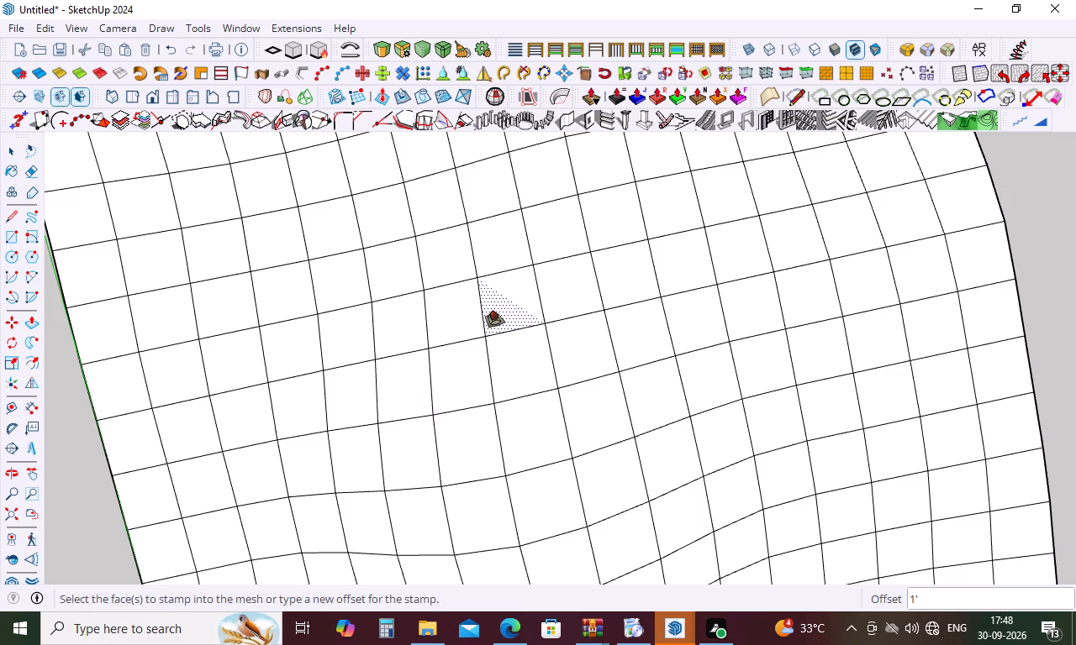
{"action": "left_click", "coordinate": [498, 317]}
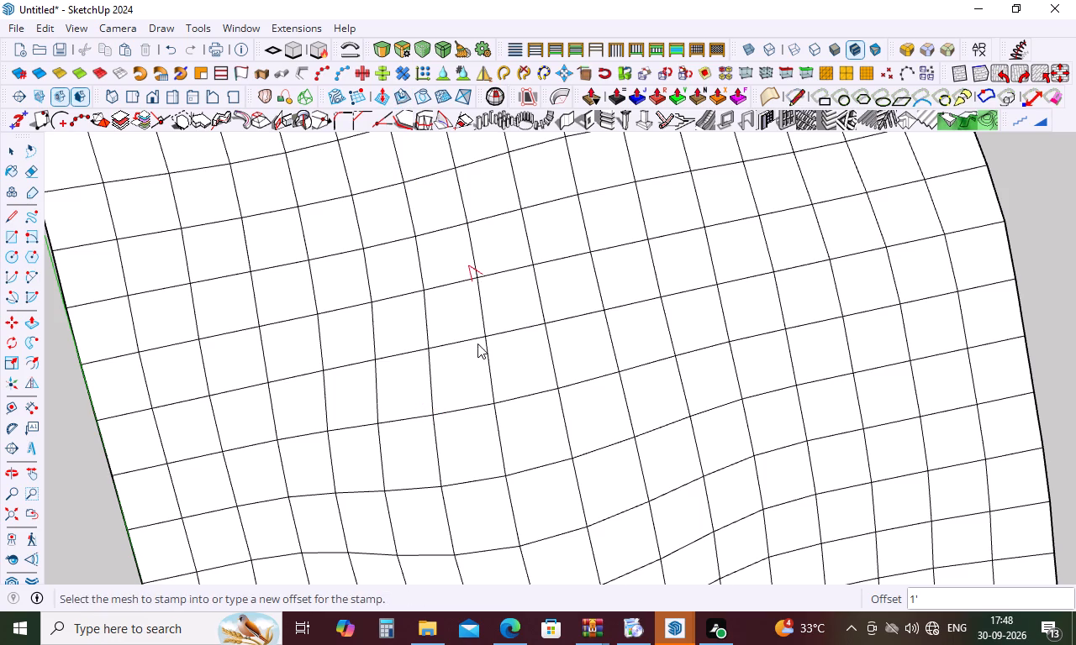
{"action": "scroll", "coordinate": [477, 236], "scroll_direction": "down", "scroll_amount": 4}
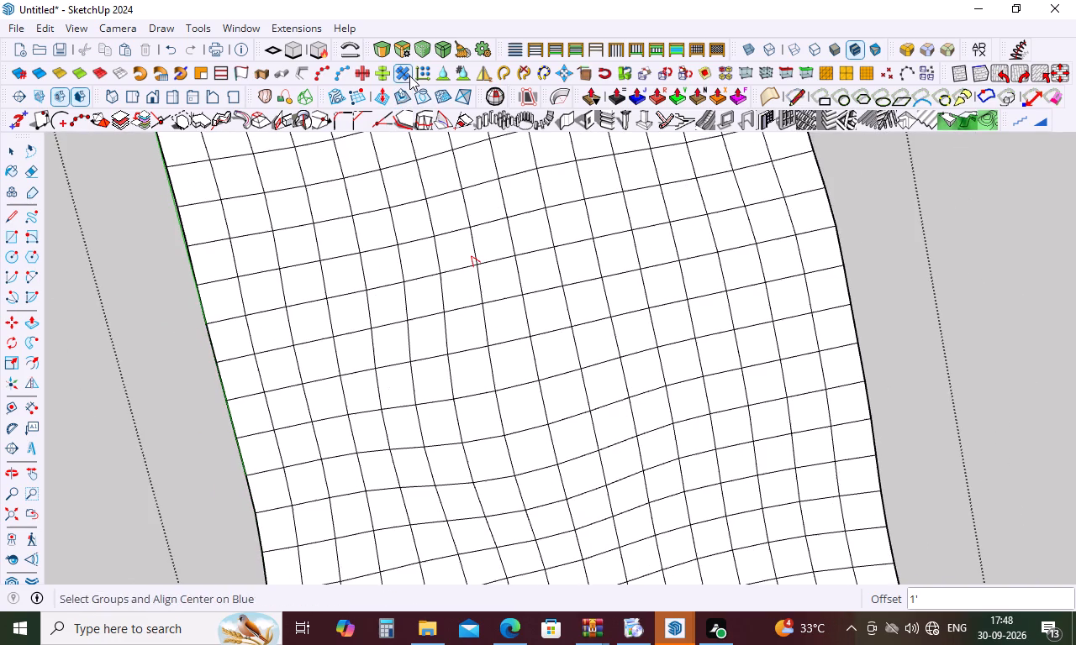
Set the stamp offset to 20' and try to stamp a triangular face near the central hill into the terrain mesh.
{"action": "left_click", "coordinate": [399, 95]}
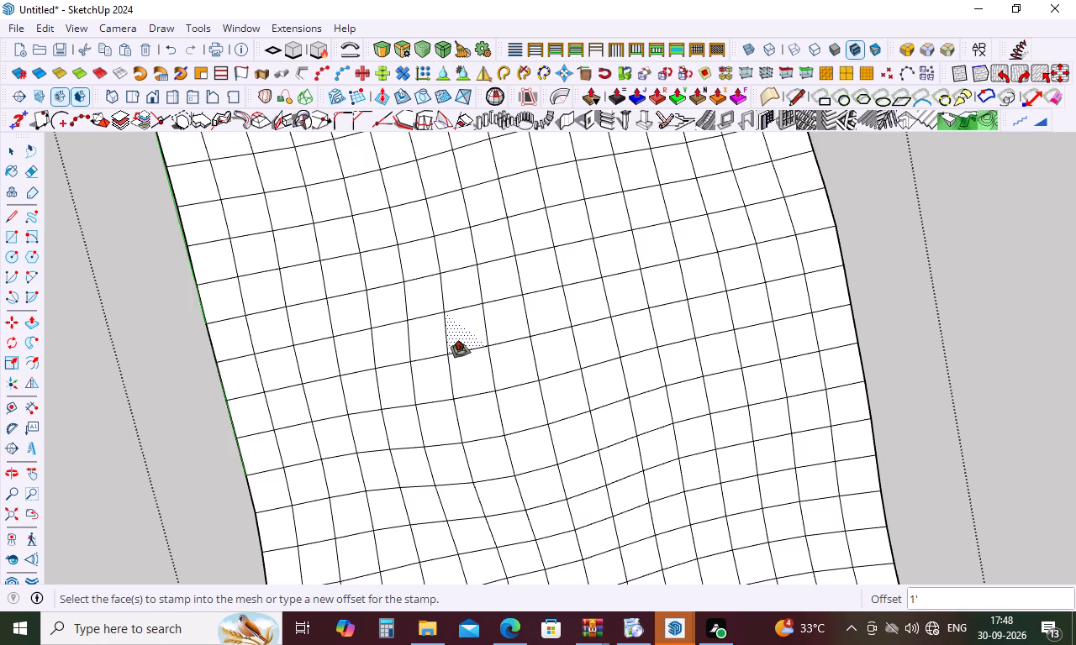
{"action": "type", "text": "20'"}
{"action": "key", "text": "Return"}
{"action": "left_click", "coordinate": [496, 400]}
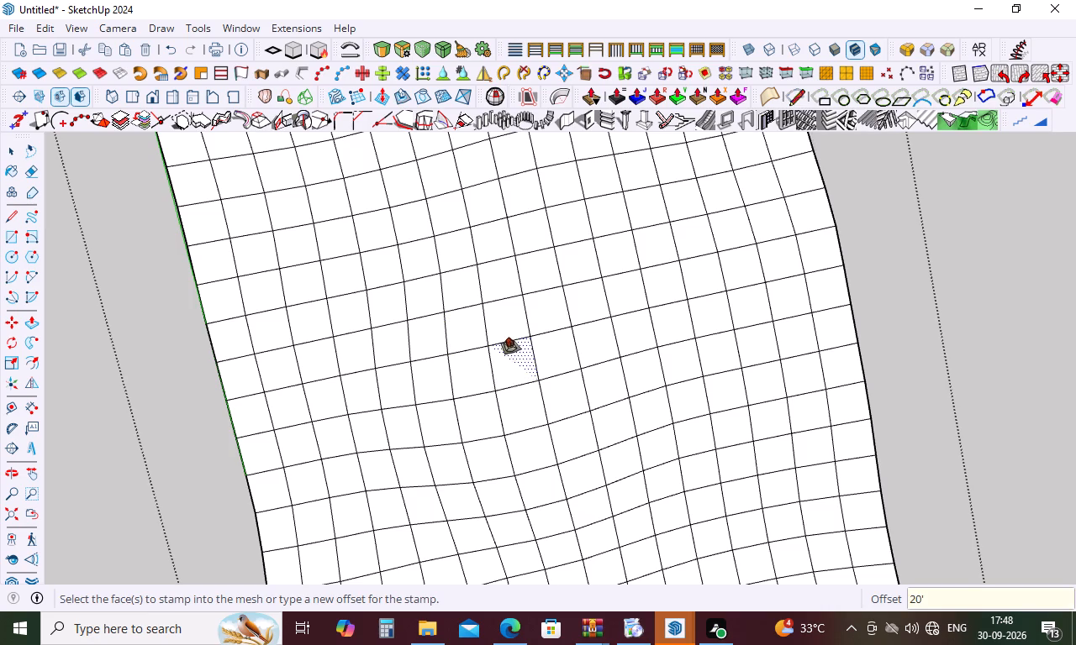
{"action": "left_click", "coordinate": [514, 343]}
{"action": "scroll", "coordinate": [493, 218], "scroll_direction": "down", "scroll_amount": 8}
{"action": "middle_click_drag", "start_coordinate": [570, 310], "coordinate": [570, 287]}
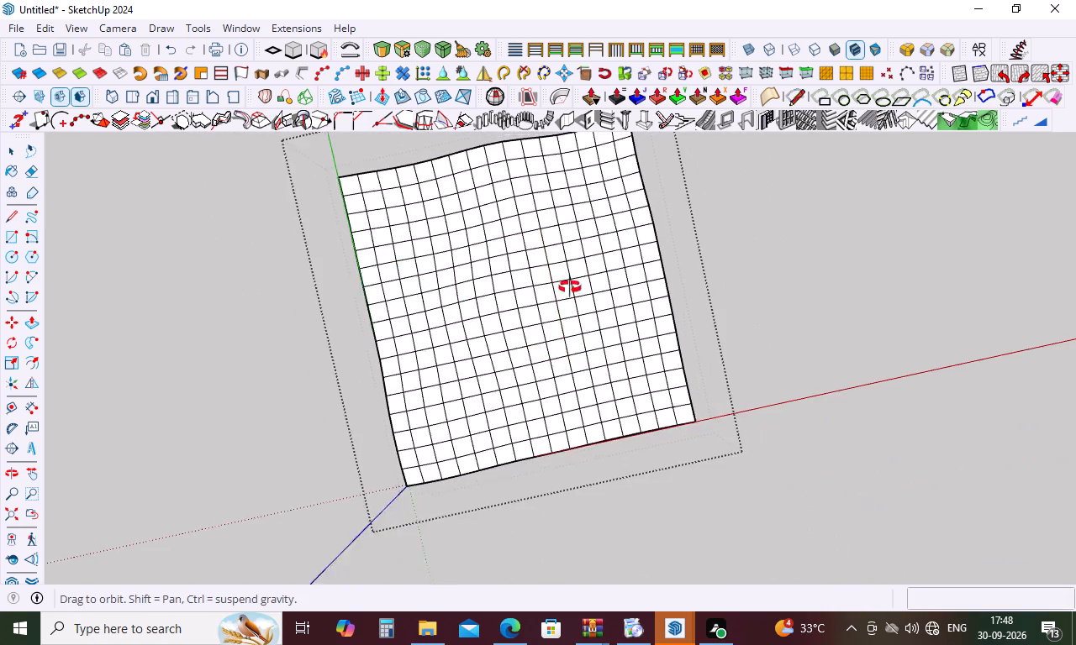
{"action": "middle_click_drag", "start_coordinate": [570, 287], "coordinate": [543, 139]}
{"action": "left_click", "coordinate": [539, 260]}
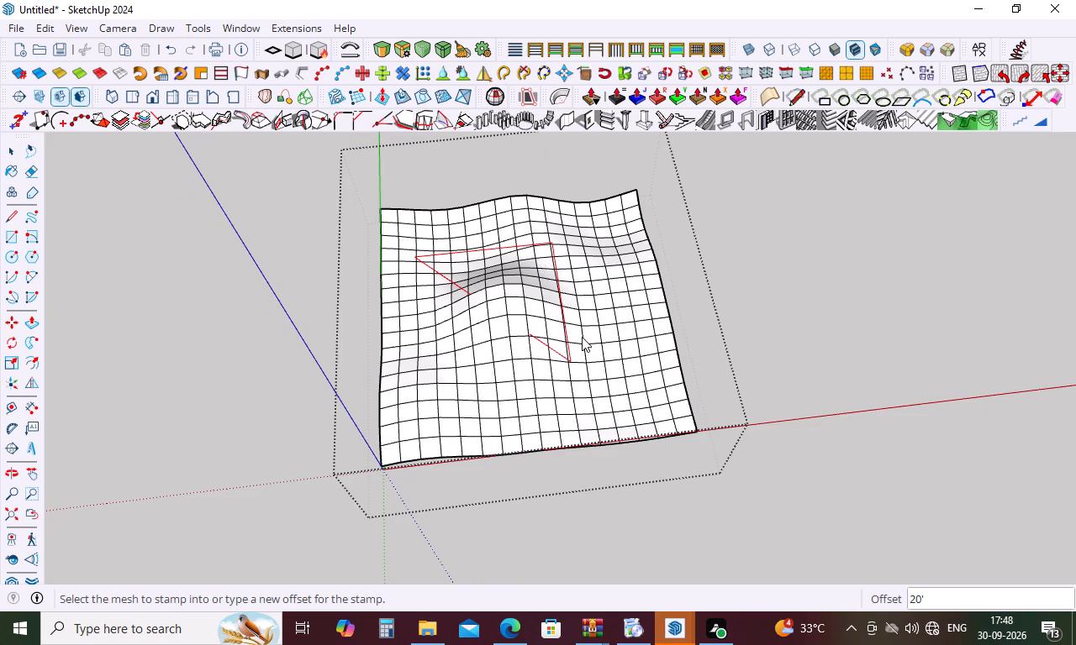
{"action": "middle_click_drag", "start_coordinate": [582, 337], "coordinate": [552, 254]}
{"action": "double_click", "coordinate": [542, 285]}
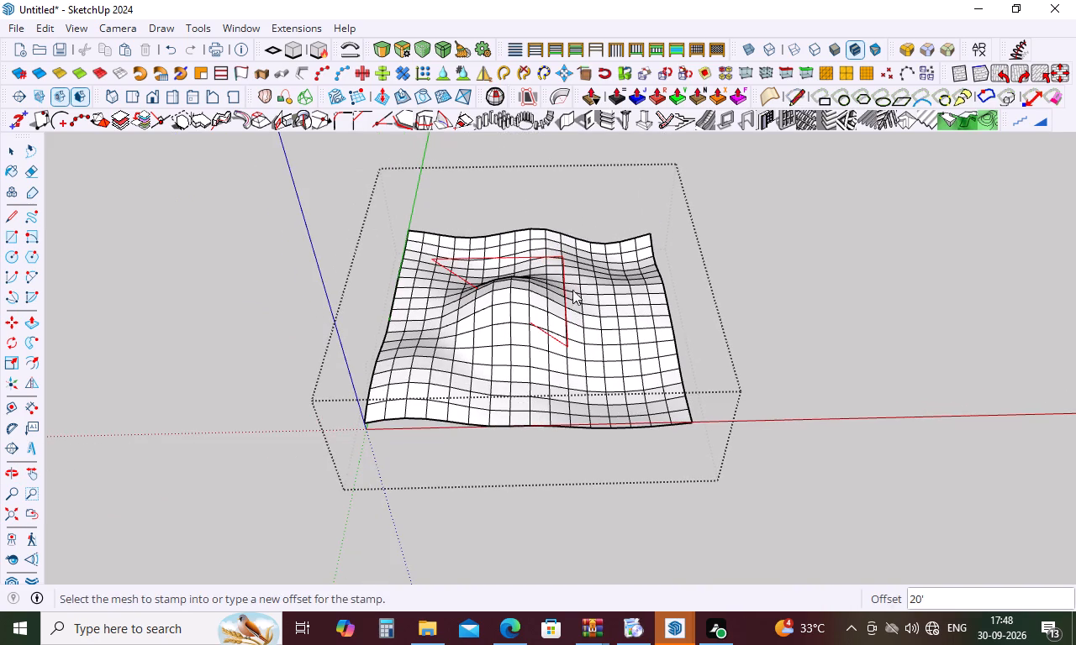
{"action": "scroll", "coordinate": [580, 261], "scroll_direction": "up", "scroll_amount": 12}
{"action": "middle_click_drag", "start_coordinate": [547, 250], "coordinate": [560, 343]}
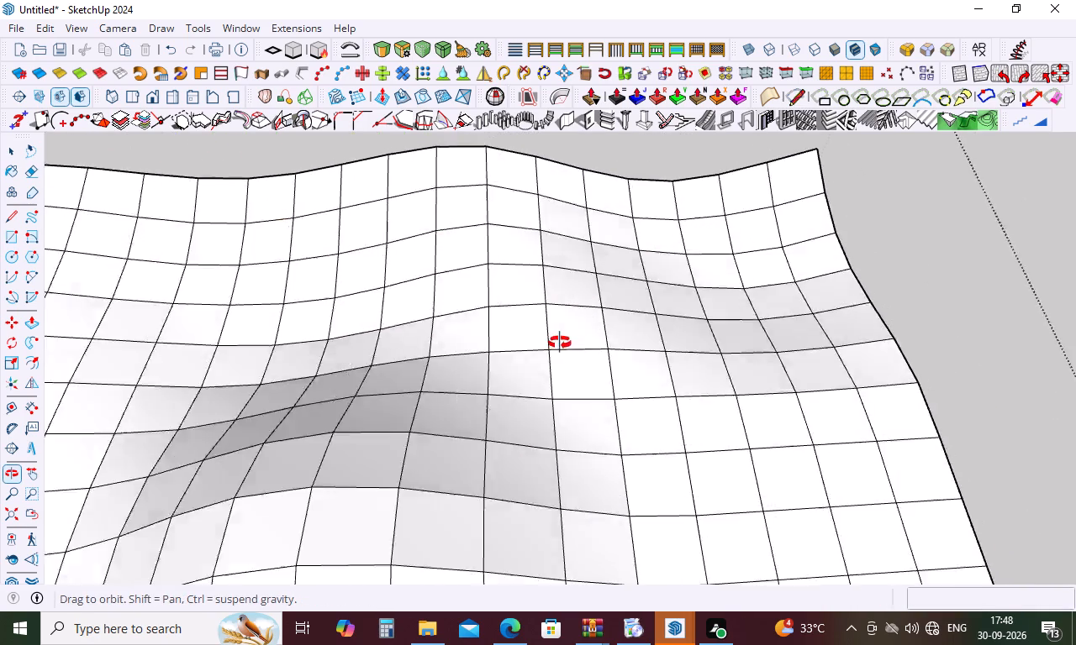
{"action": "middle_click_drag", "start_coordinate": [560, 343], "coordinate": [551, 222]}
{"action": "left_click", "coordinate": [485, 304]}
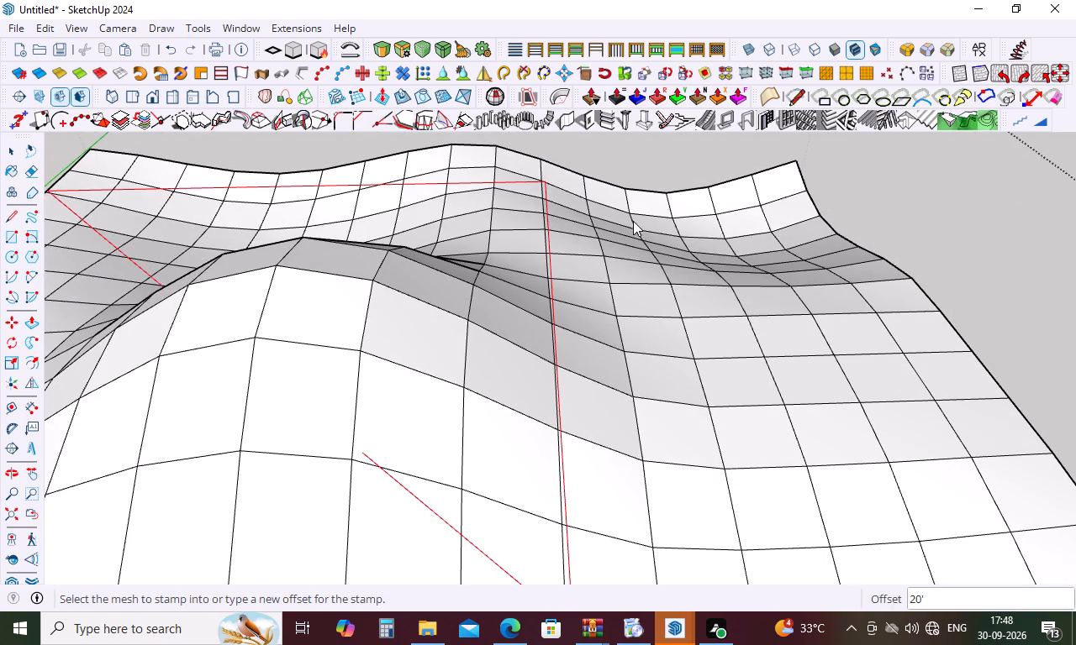
Examine the terrain from underneath and from above for any effect of the 20' stamp, and leave the Stamp tool.
{"action": "scroll", "coordinate": [633, 221], "scroll_direction": "down", "scroll_amount": 9}
{"action": "middle_click_drag", "start_coordinate": [671, 402], "coordinate": [664, 111]}
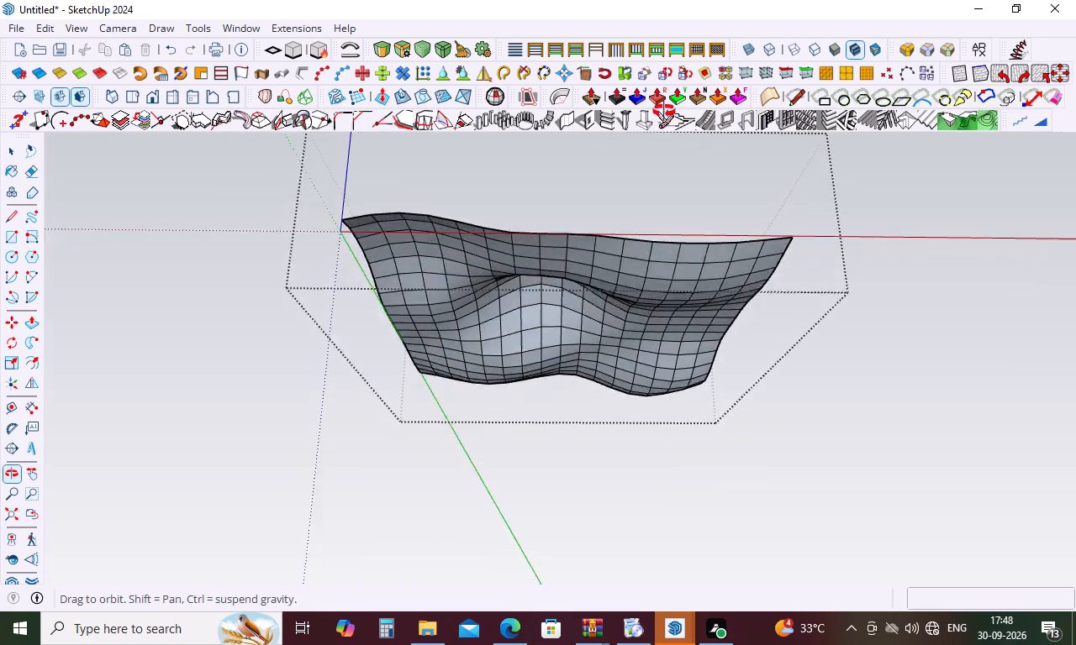
{"action": "middle_click_drag", "start_coordinate": [664, 111], "coordinate": [665, 40]}
{"action": "scroll", "coordinate": [611, 241], "scroll_direction": "down", "scroll_amount": 4}
{"action": "middle_click_drag", "start_coordinate": [615, 215], "coordinate": [615, 218]}
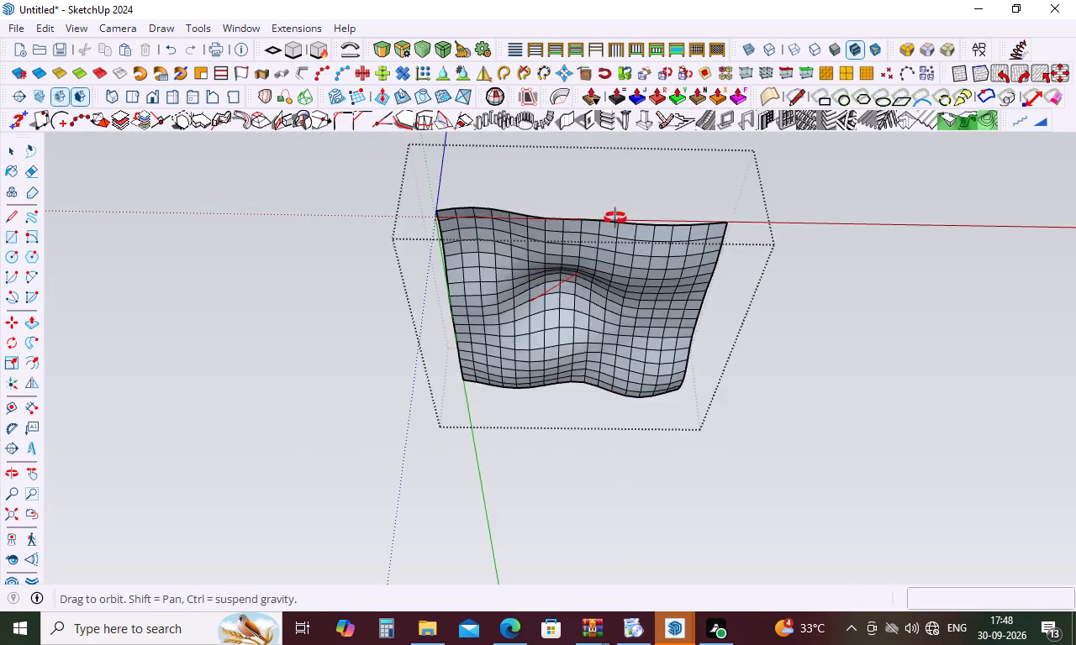
{"action": "middle_click_drag", "start_coordinate": [615, 218], "coordinate": [630, 577]}
{"action": "middle_click_drag", "start_coordinate": [570, 230], "coordinate": [570, 474]}
{"action": "scroll", "coordinate": [600, 254], "scroll_direction": "up", "scroll_amount": 8}
{"action": "key", "text": "space"}
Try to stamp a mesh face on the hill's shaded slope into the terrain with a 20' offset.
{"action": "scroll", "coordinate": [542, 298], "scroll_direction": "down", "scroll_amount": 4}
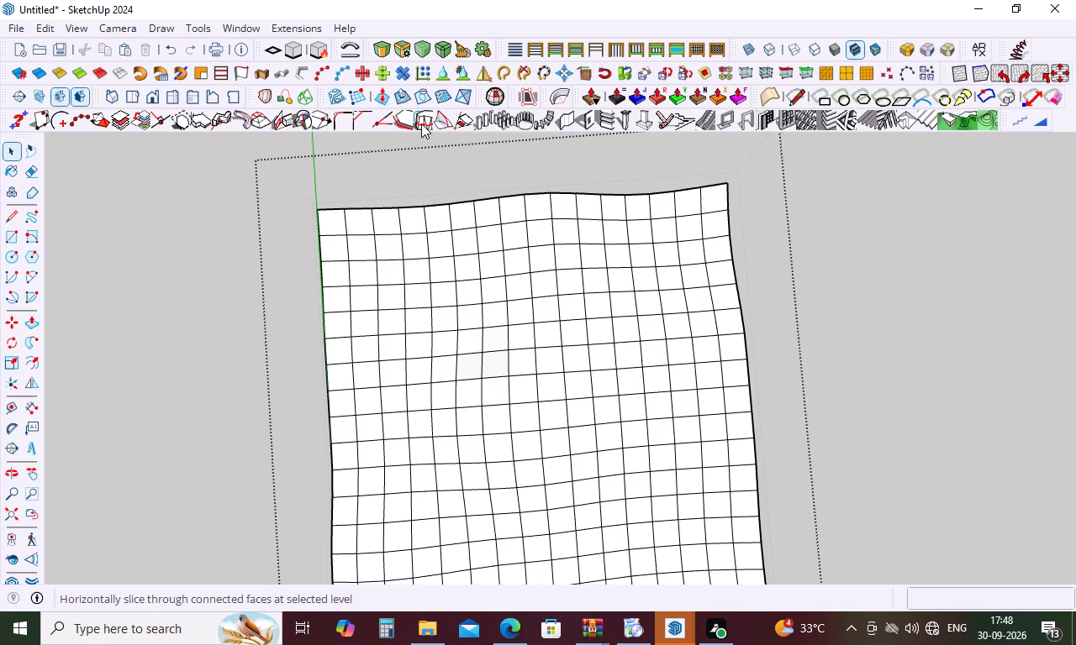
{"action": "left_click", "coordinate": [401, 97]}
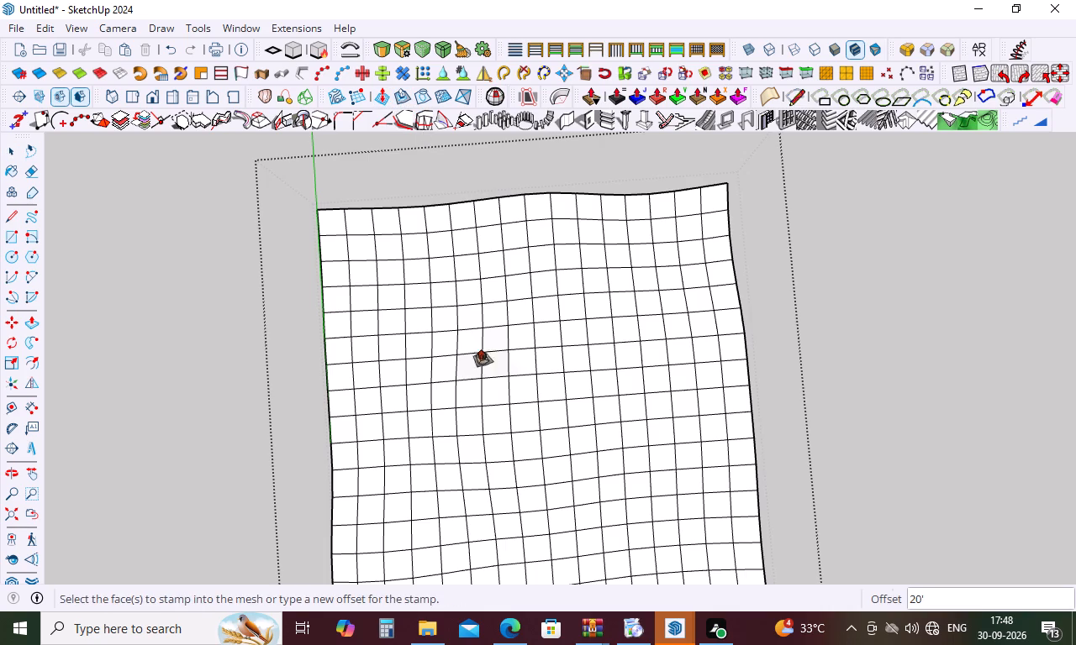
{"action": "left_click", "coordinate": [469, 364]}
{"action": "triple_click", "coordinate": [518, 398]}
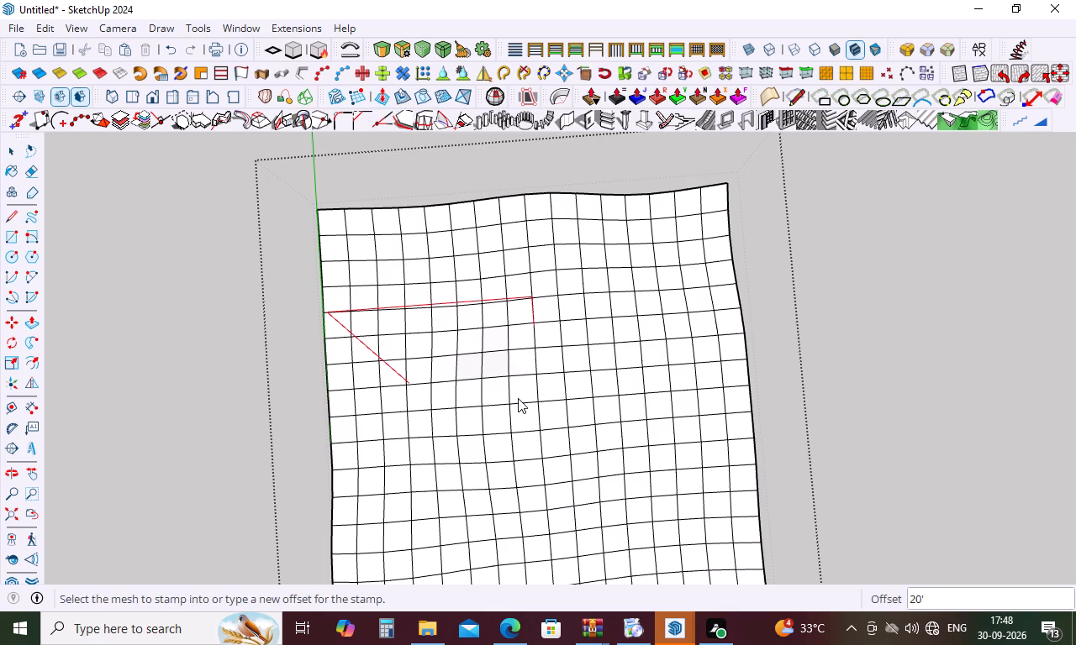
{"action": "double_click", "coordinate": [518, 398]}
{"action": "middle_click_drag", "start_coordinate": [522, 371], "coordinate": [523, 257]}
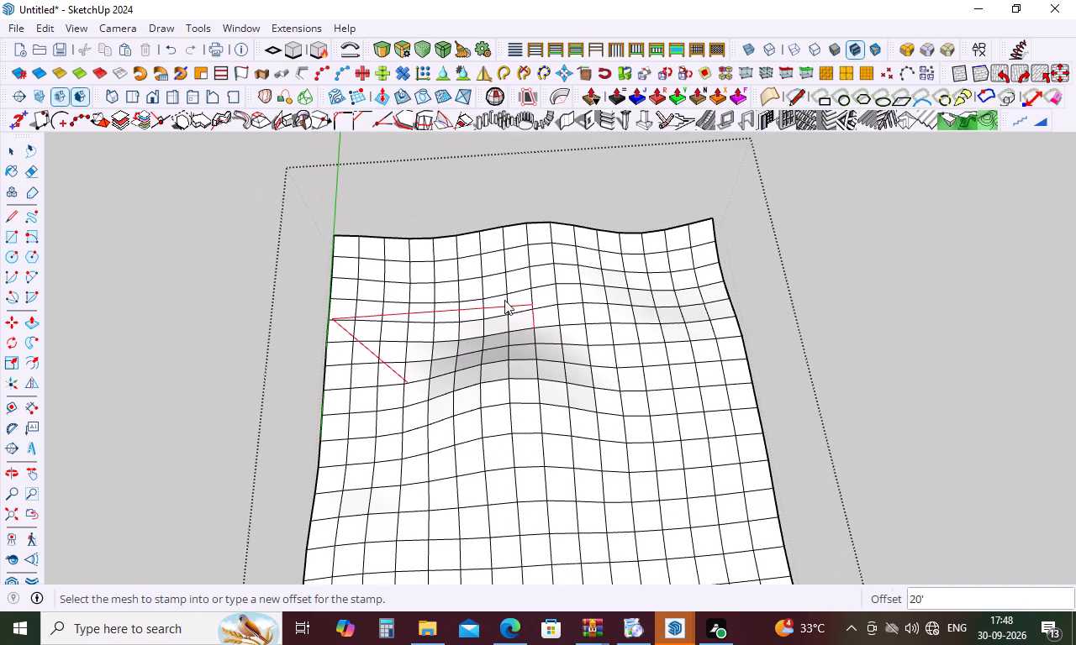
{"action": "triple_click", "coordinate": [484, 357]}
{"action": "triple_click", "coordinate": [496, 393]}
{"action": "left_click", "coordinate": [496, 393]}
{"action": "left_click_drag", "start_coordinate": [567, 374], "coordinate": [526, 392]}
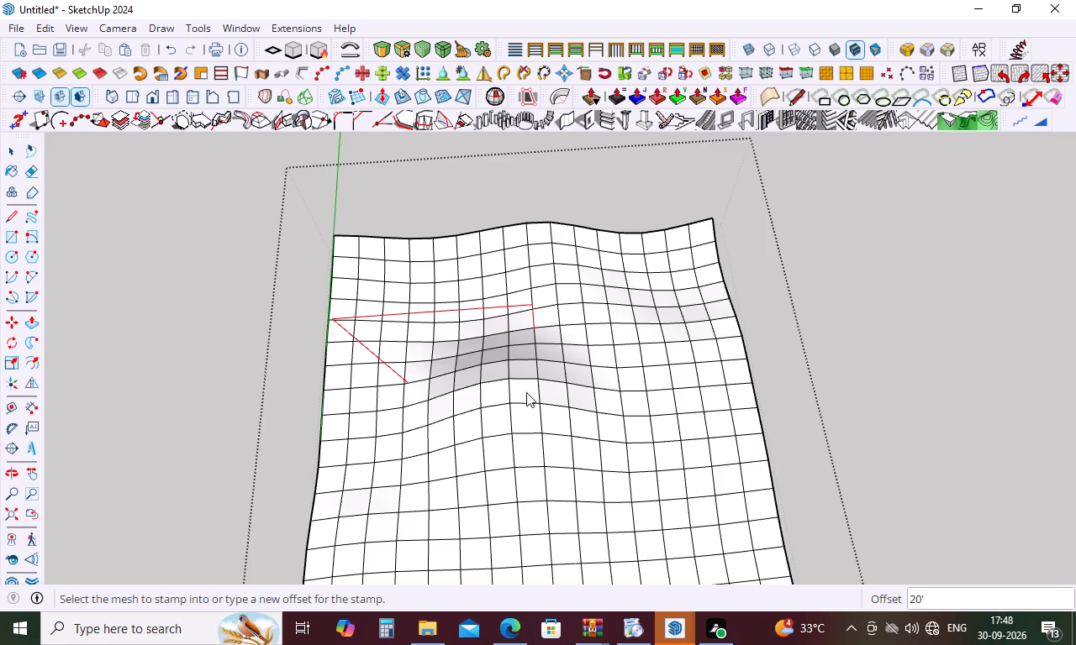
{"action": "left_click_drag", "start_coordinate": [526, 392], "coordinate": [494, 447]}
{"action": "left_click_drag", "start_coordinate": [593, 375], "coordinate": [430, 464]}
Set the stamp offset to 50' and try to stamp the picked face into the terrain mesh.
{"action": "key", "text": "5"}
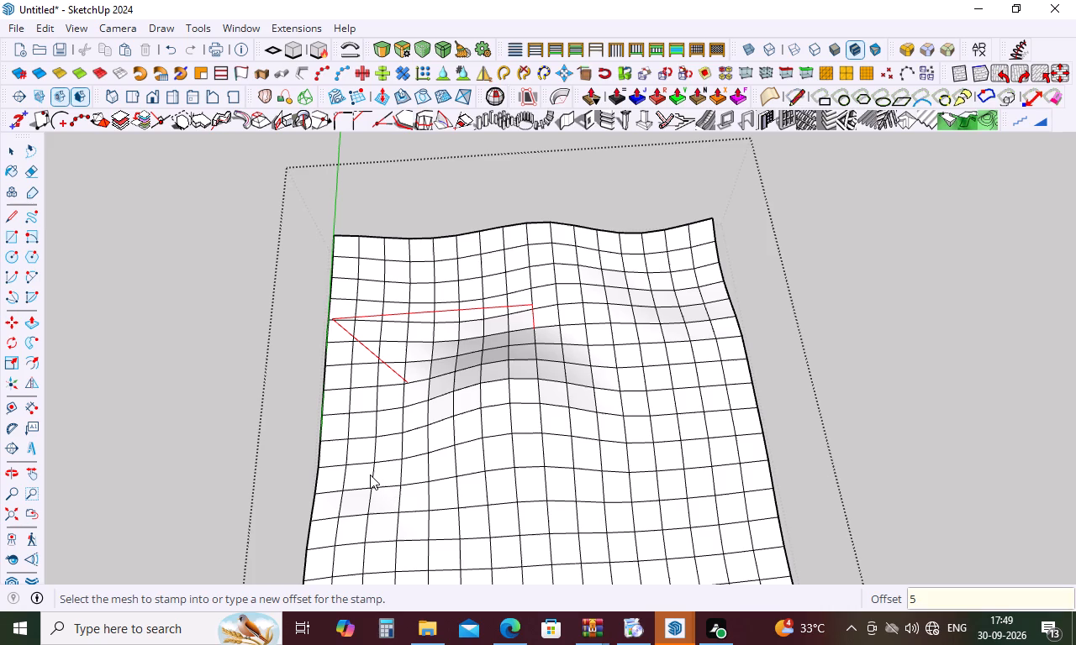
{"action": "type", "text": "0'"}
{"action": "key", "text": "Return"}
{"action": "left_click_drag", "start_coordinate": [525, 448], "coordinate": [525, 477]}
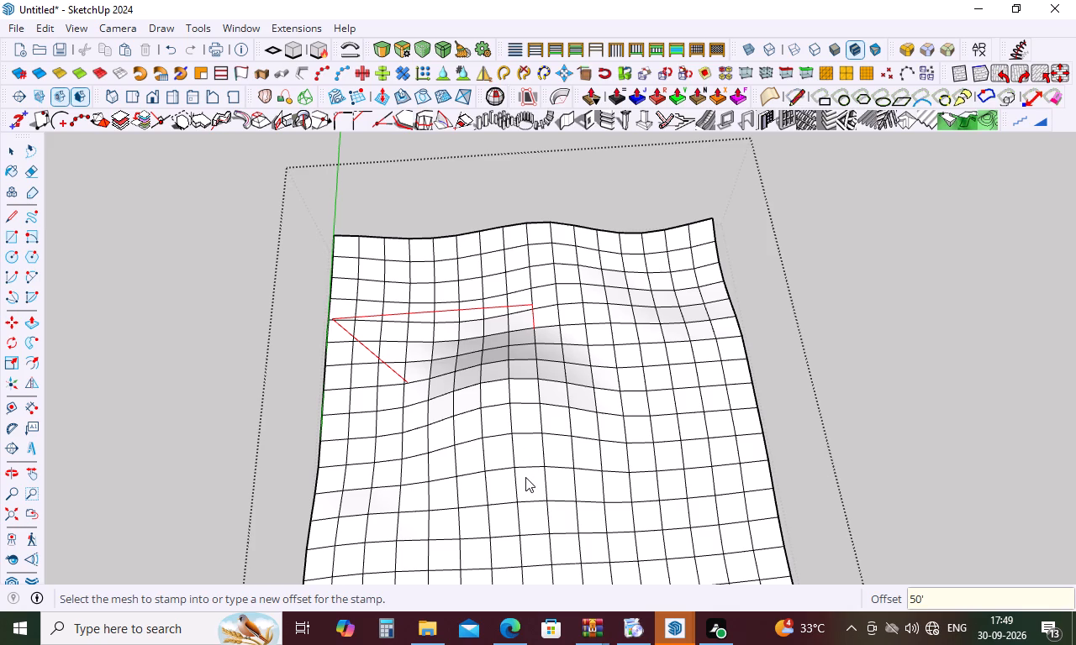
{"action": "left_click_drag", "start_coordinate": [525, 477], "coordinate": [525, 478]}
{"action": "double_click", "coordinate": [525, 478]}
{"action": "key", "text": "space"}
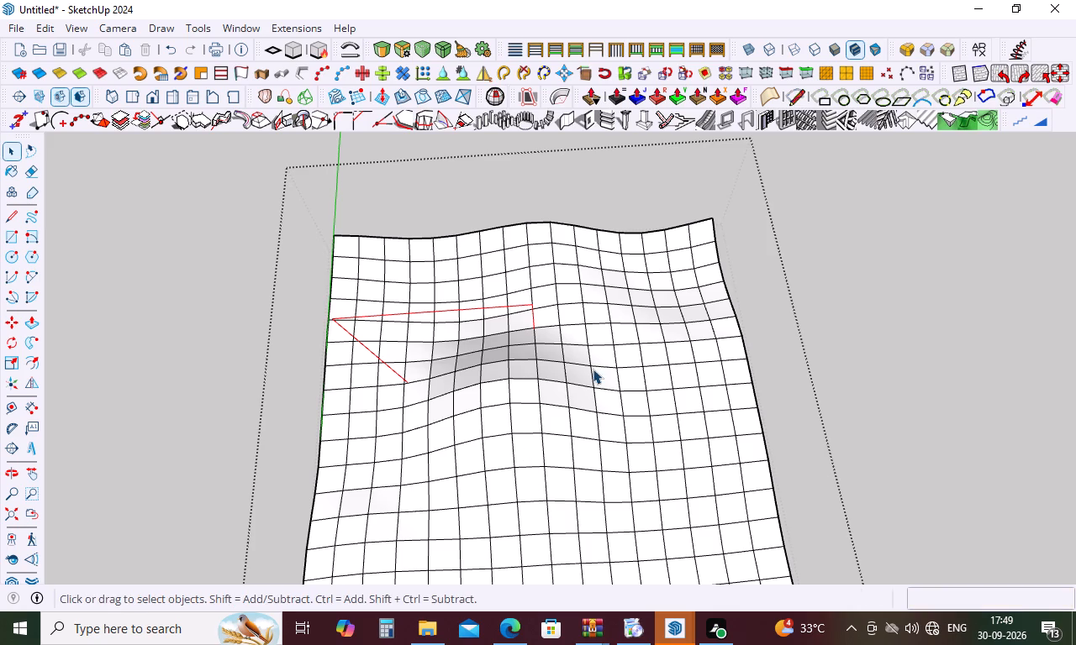
Leave the terrain group.
{"action": "scroll", "coordinate": [804, 282], "scroll_direction": "down", "scroll_amount": 4}
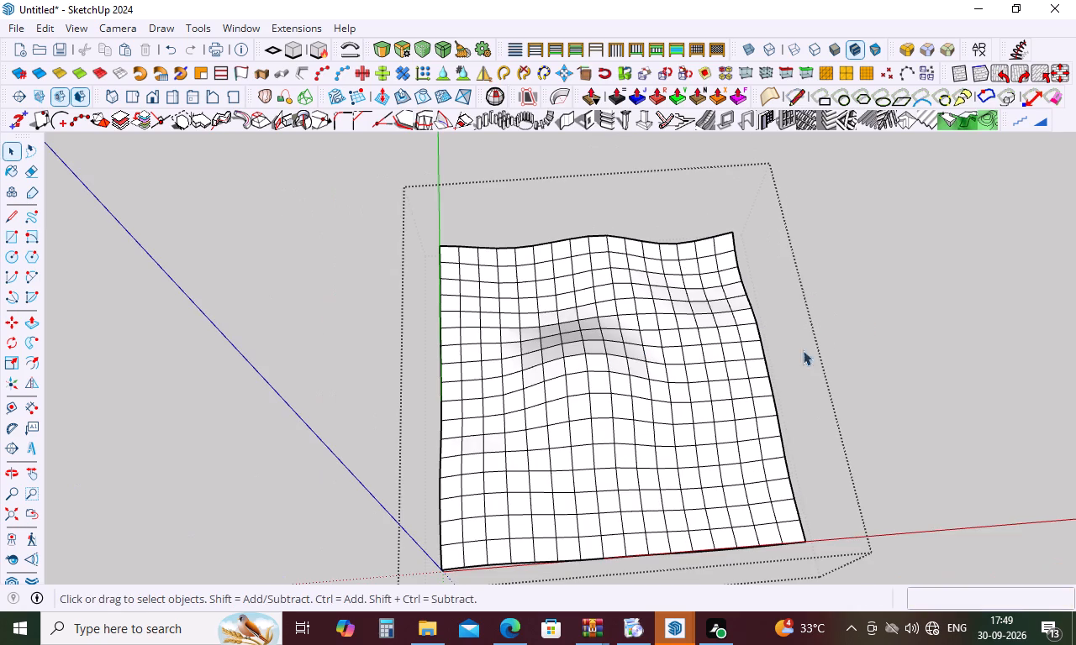
{"action": "left_click", "coordinate": [854, 340]}
{"action": "middle_click_drag", "start_coordinate": [716, 434], "coordinate": [663, 307]}
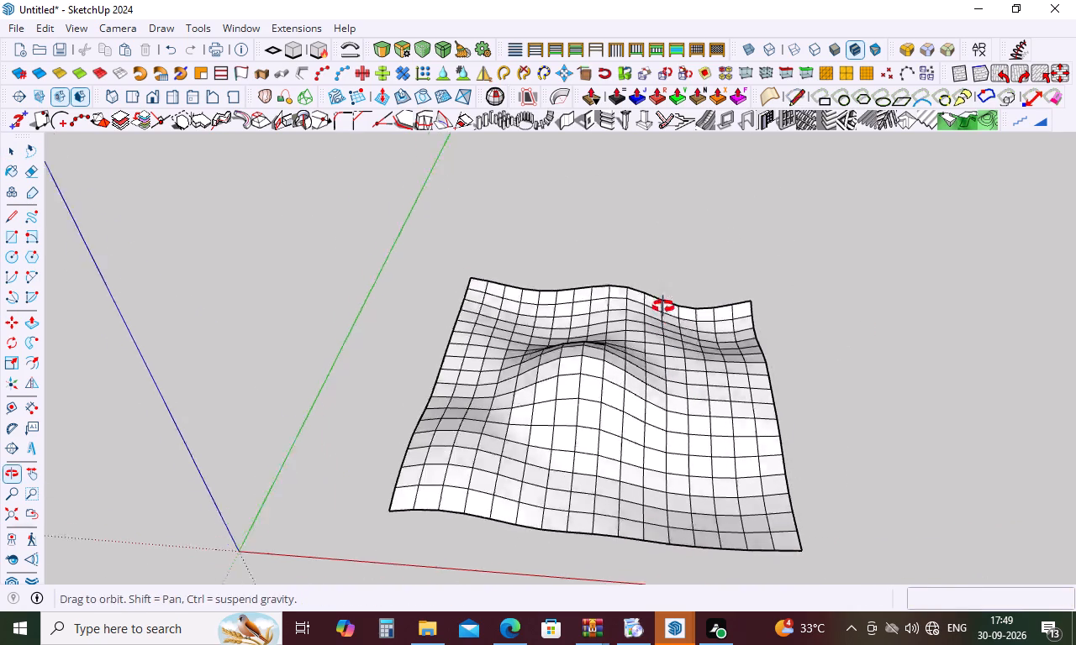
{"action": "middle_click_drag", "start_coordinate": [663, 307], "coordinate": [659, 296]}
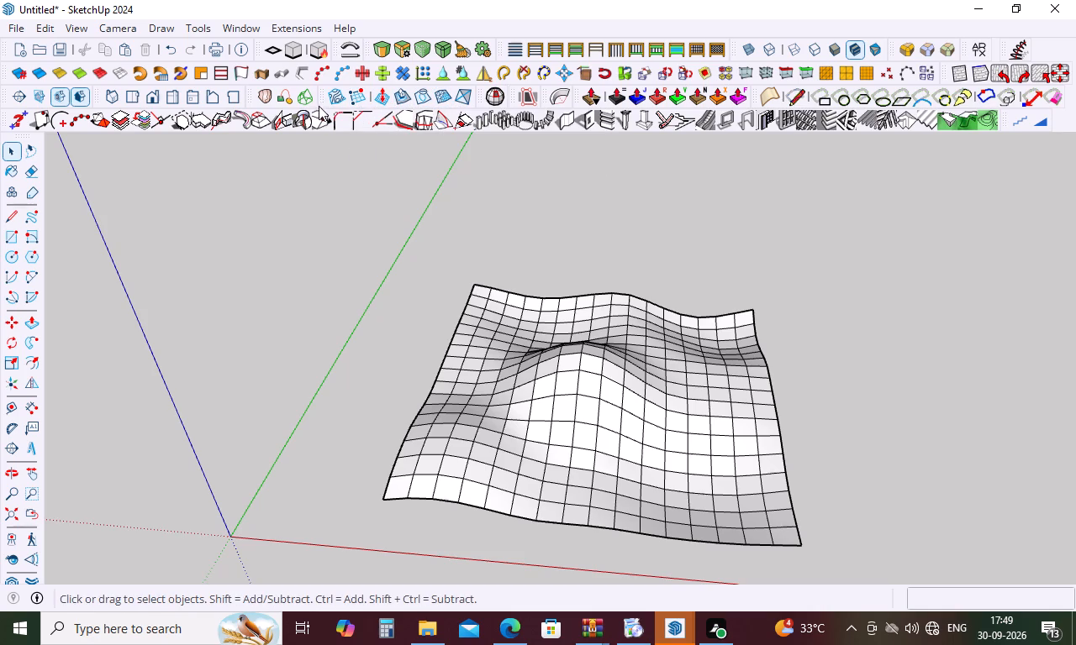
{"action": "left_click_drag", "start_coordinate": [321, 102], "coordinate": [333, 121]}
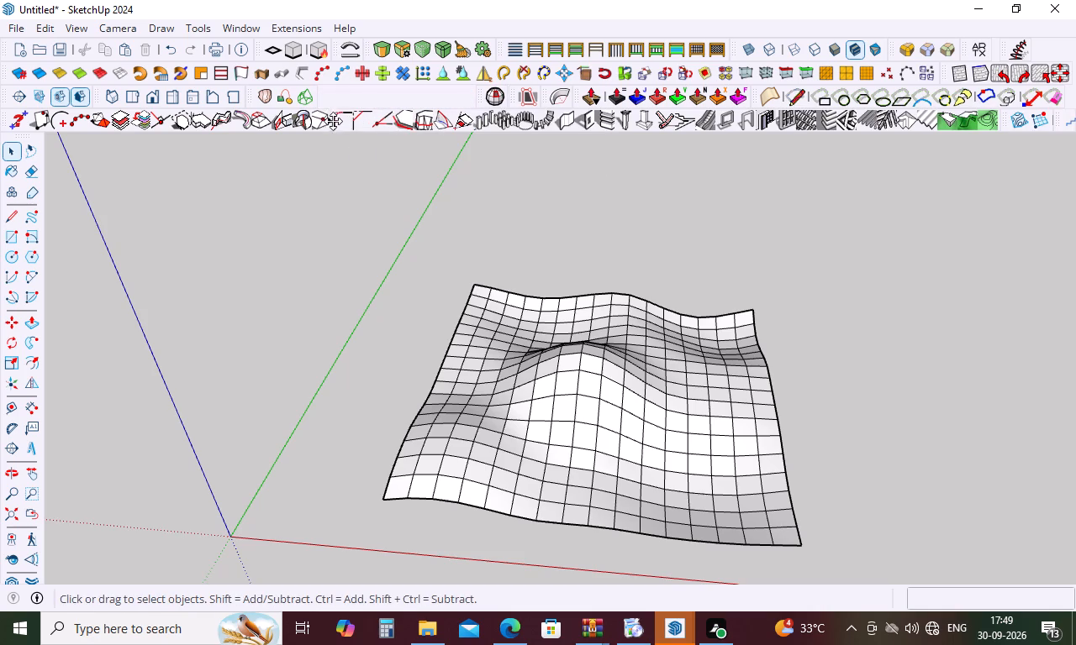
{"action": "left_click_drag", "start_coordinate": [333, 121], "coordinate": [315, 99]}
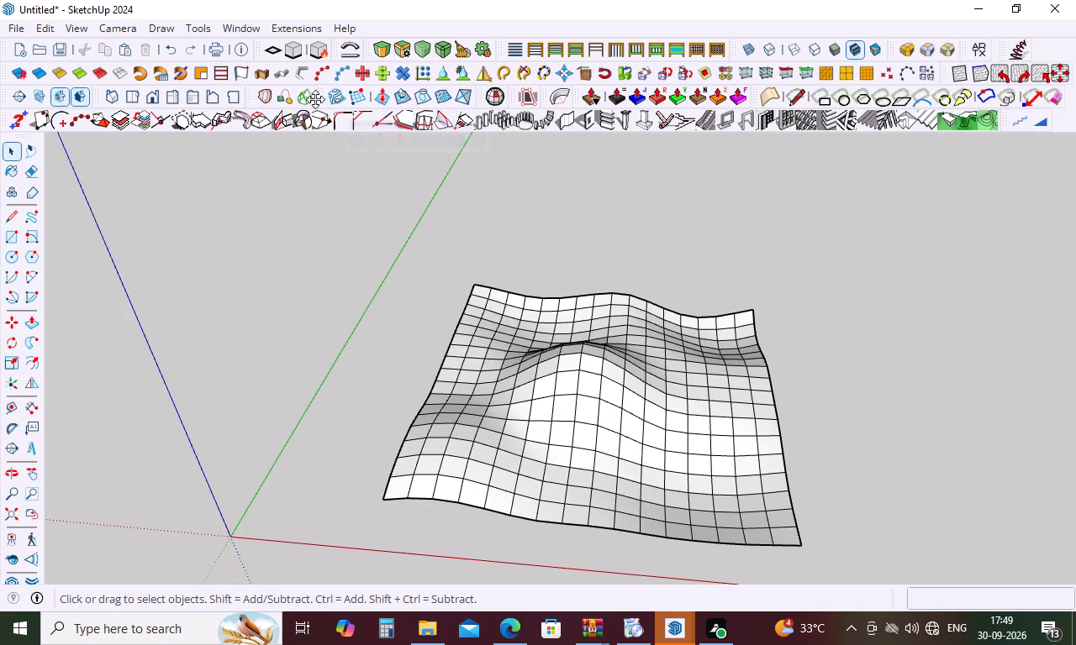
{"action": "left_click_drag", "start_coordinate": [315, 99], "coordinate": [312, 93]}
Draw a small freehand rectangle on the ground beside the terrain, clear of its edge.
{"action": "scroll", "coordinate": [752, 345], "scroll_direction": "down", "scroll_amount": 4}
{"action": "middle_click_drag", "start_coordinate": [825, 478], "coordinate": [879, 464]}
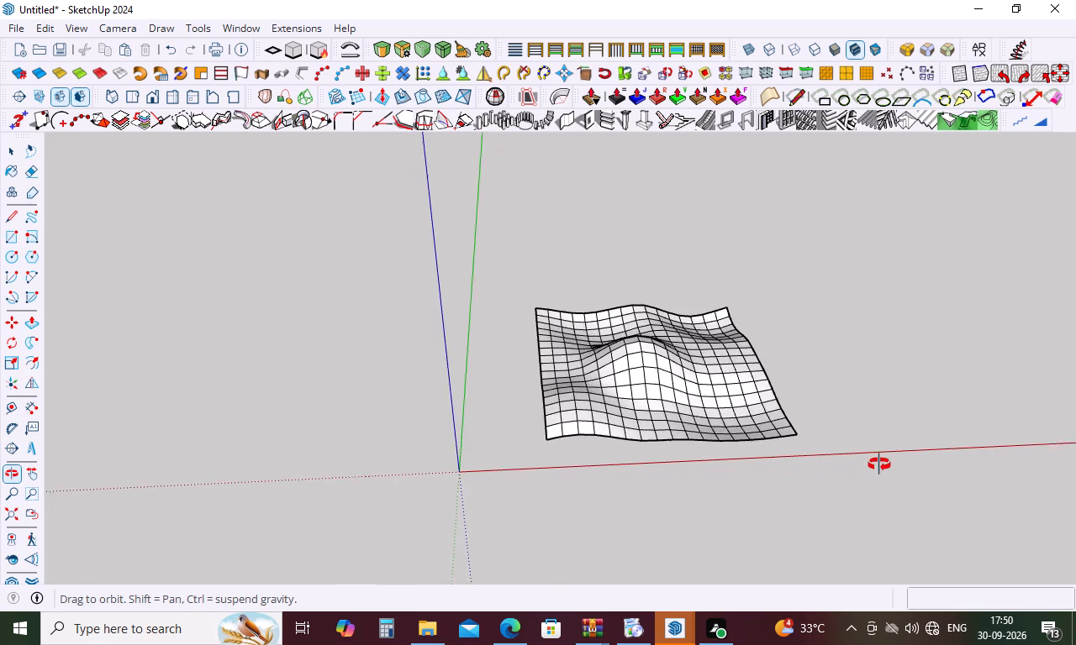
{"action": "middle_click_drag", "start_coordinate": [879, 464], "coordinate": [889, 454]}
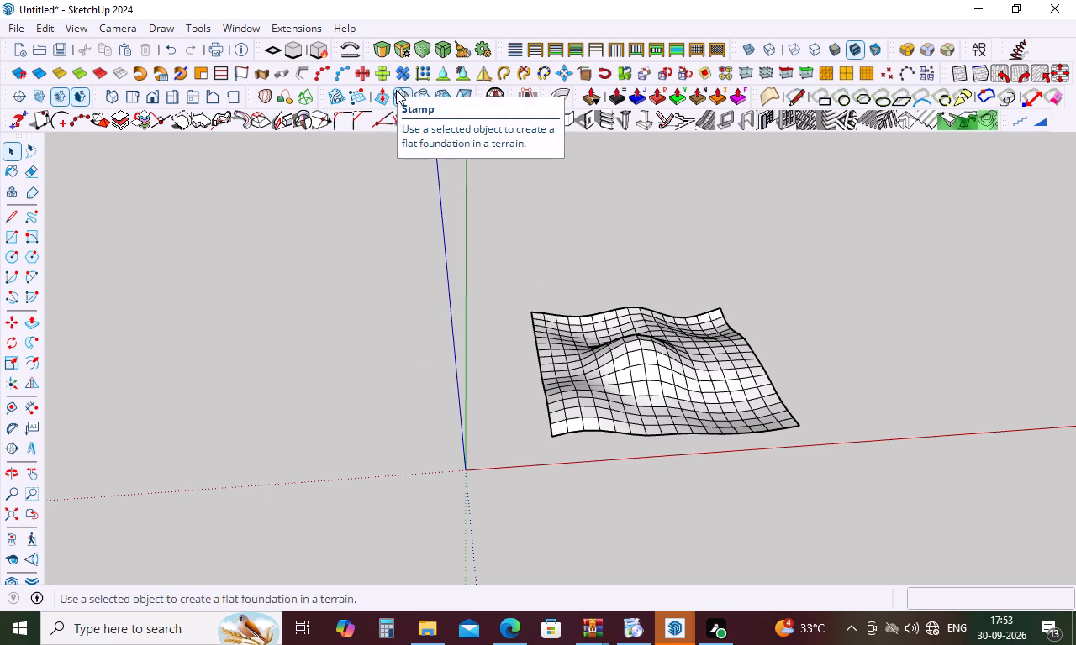
{"action": "key", "text": "space"}
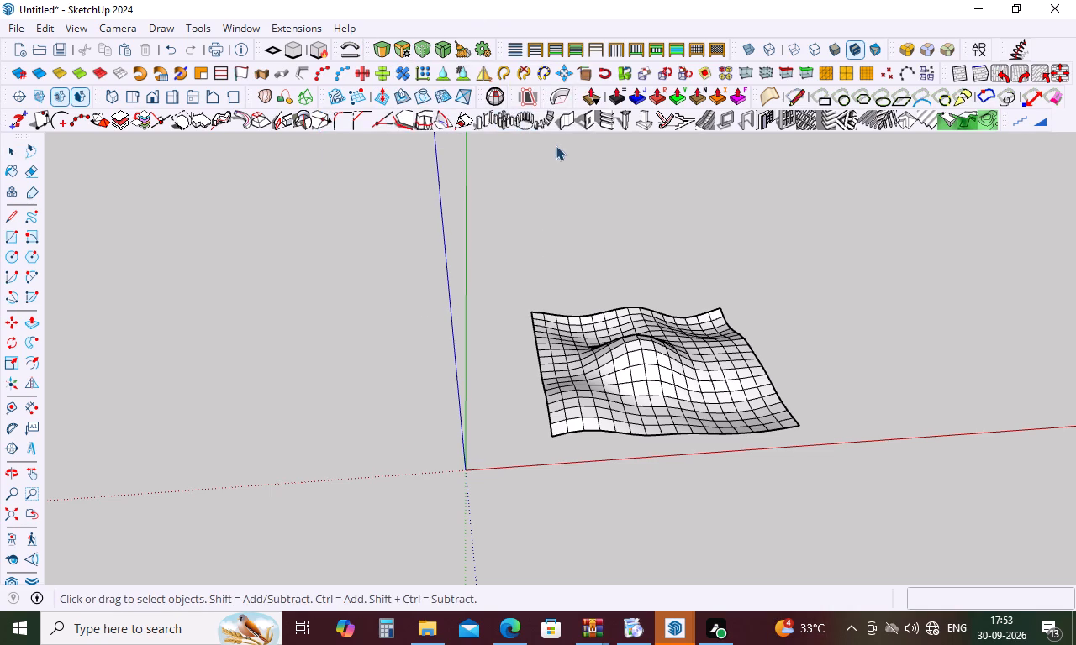
{"action": "key", "text": "r"}
{"action": "left_click", "coordinate": [820, 399]}
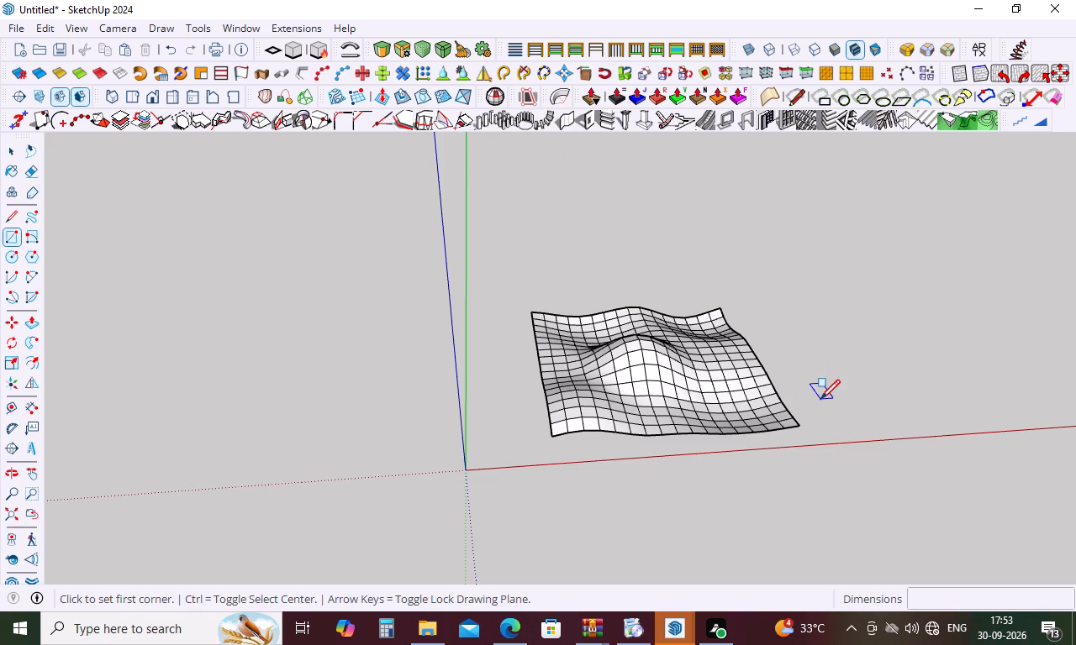
{"action": "left_click", "coordinate": [869, 417]}
{"action": "key", "text": "space"}
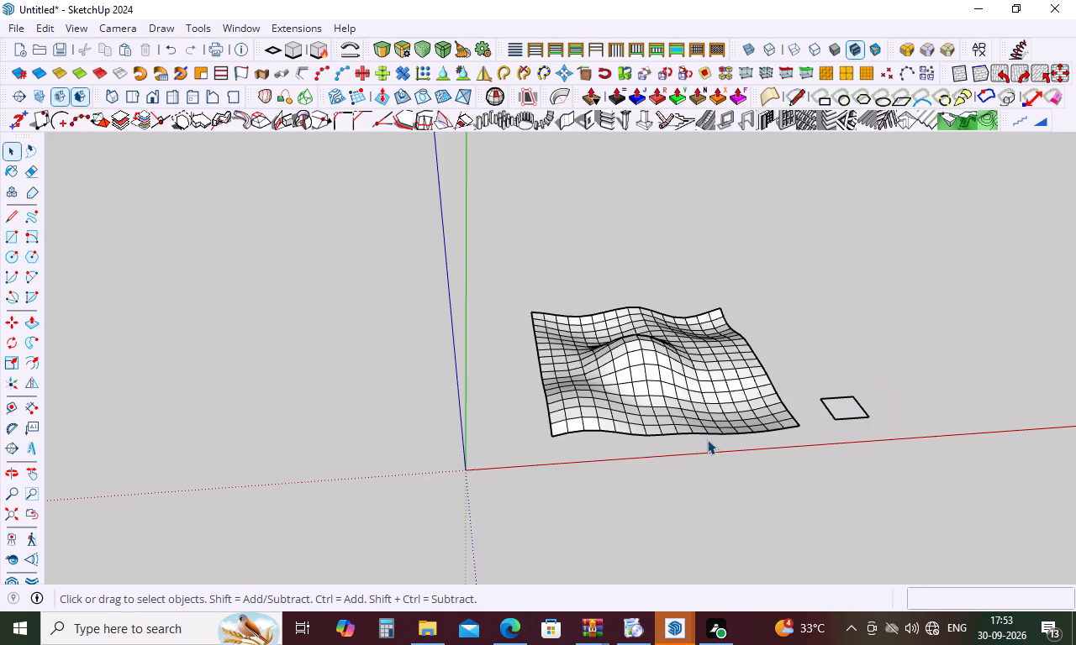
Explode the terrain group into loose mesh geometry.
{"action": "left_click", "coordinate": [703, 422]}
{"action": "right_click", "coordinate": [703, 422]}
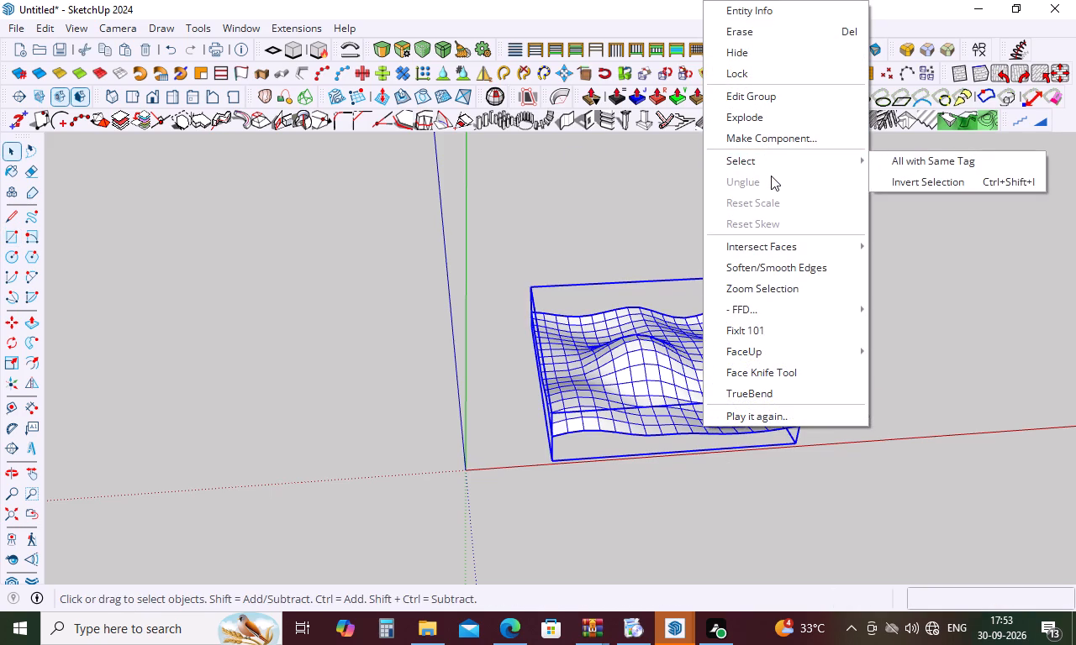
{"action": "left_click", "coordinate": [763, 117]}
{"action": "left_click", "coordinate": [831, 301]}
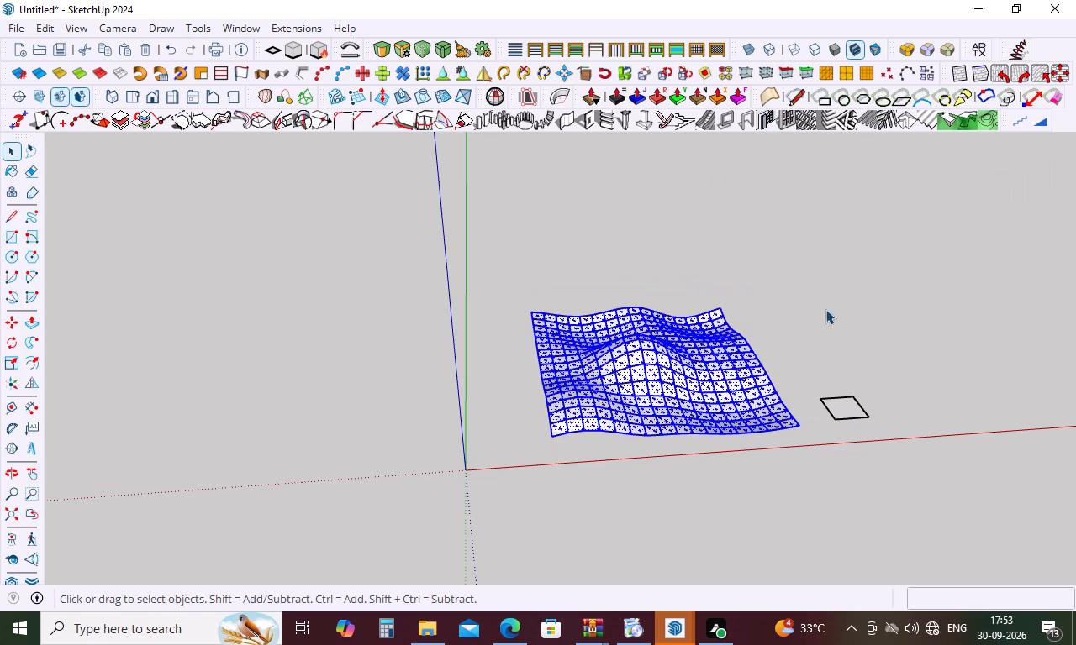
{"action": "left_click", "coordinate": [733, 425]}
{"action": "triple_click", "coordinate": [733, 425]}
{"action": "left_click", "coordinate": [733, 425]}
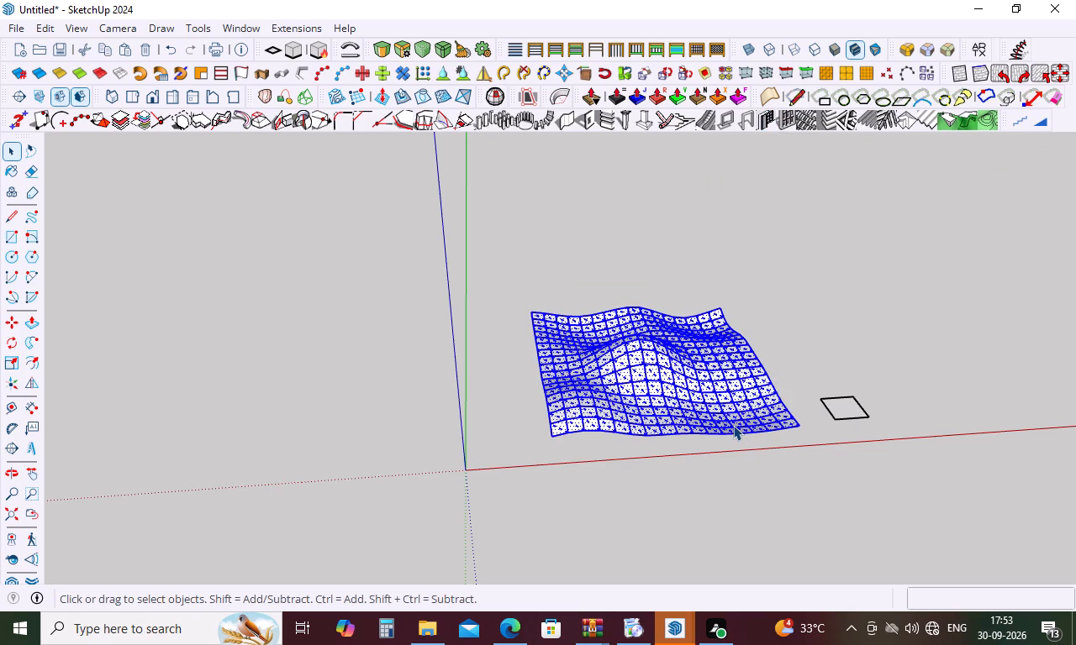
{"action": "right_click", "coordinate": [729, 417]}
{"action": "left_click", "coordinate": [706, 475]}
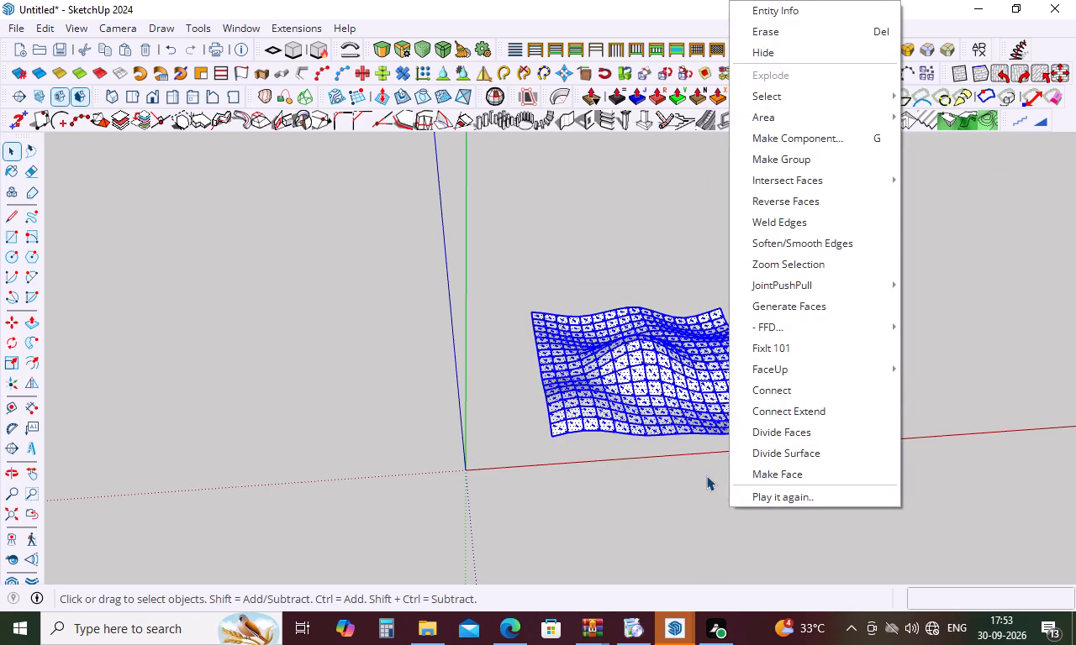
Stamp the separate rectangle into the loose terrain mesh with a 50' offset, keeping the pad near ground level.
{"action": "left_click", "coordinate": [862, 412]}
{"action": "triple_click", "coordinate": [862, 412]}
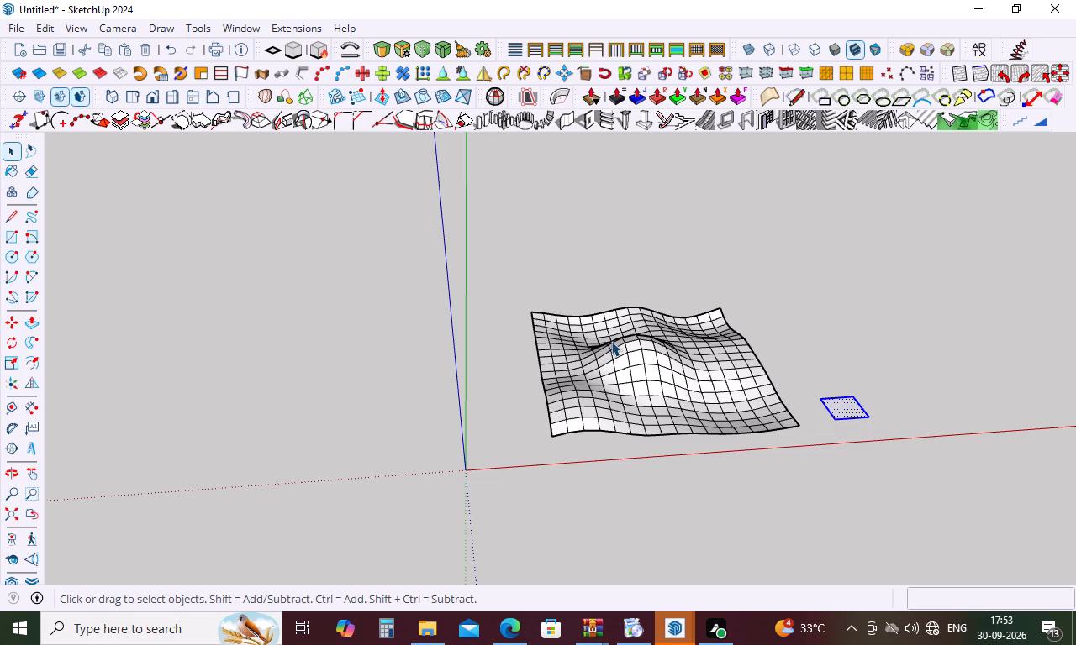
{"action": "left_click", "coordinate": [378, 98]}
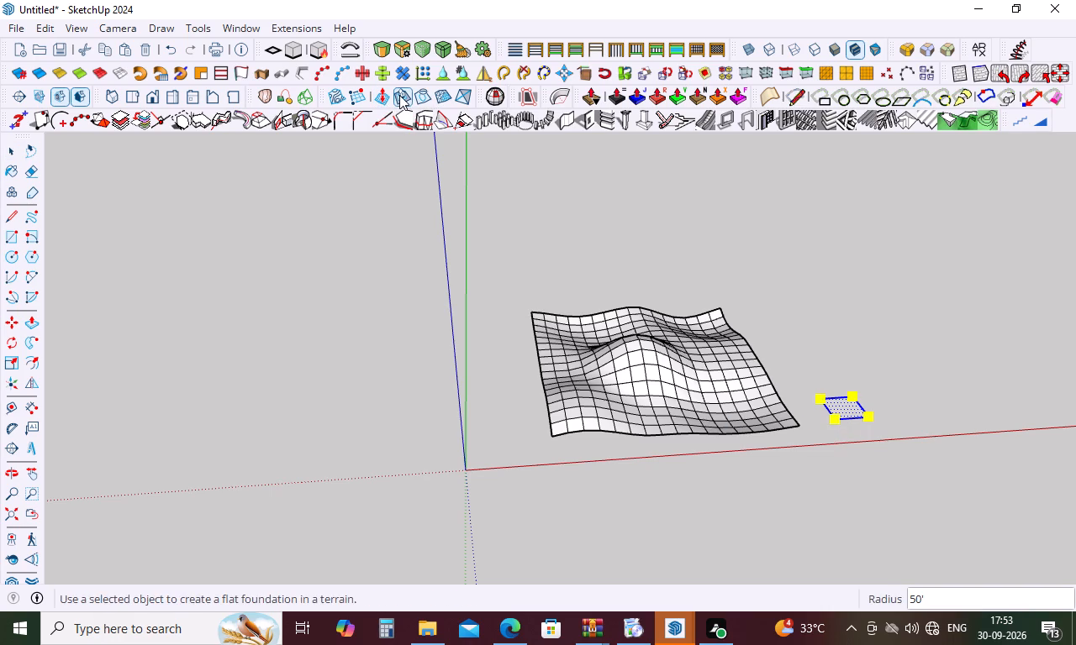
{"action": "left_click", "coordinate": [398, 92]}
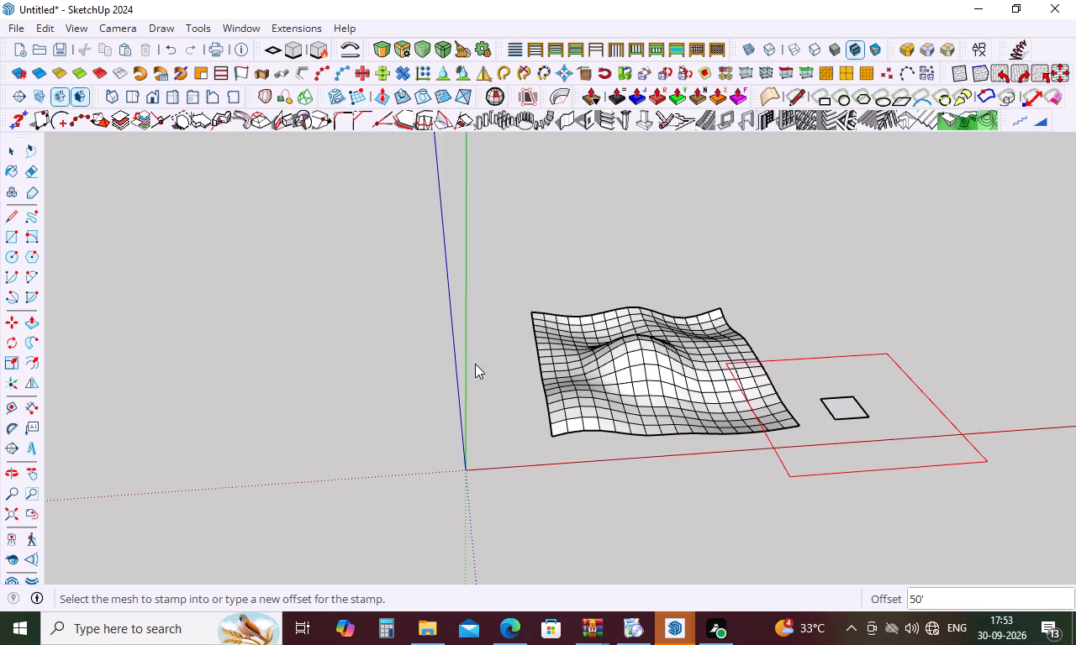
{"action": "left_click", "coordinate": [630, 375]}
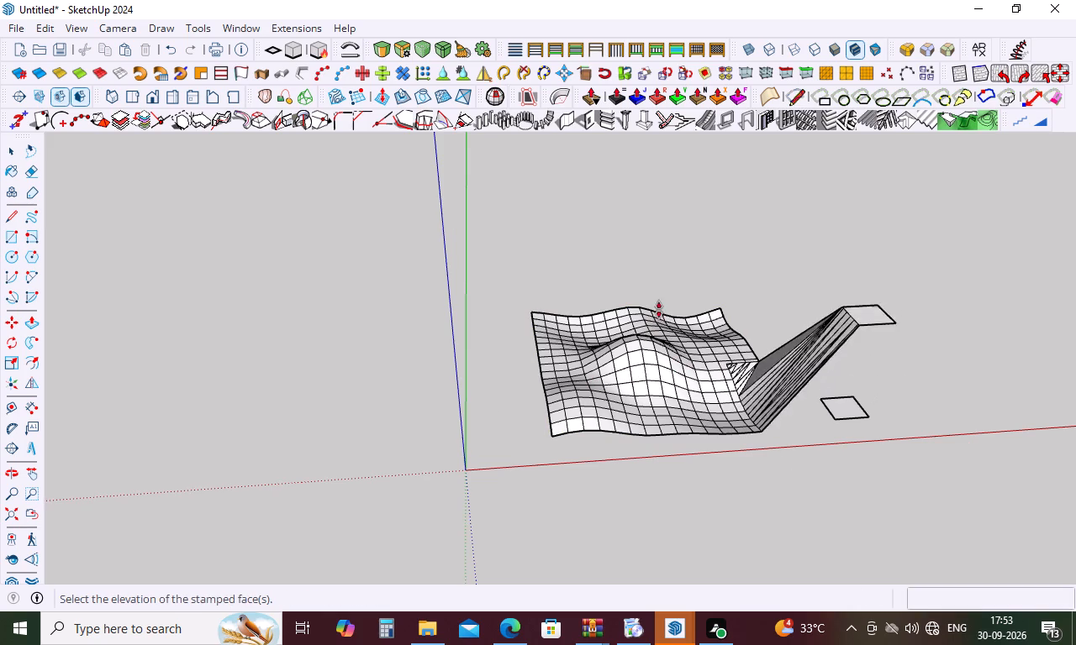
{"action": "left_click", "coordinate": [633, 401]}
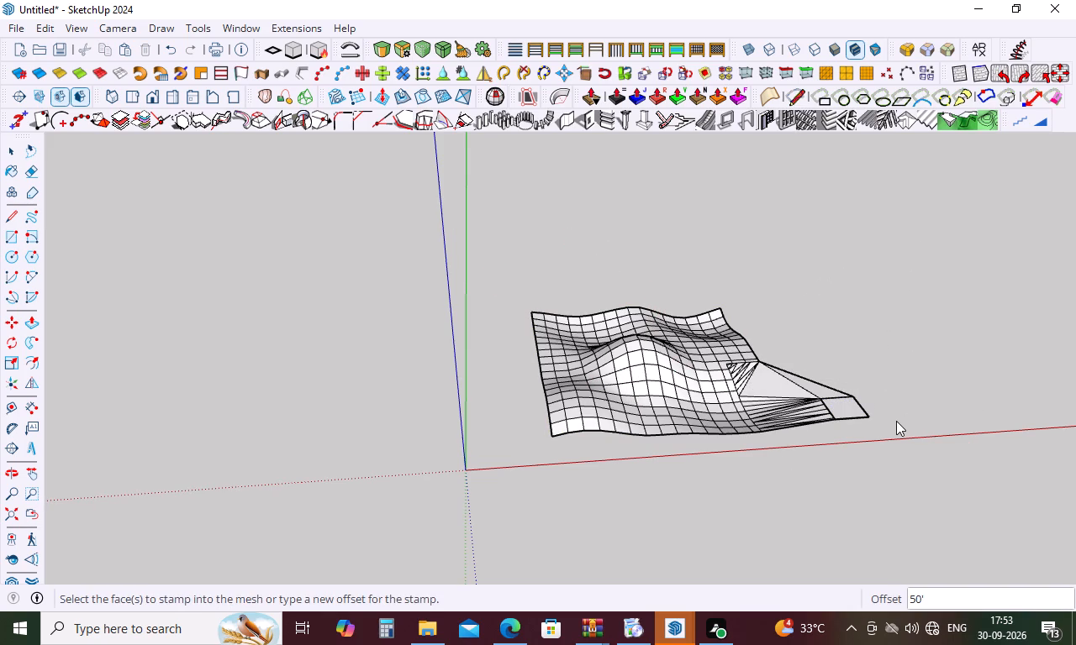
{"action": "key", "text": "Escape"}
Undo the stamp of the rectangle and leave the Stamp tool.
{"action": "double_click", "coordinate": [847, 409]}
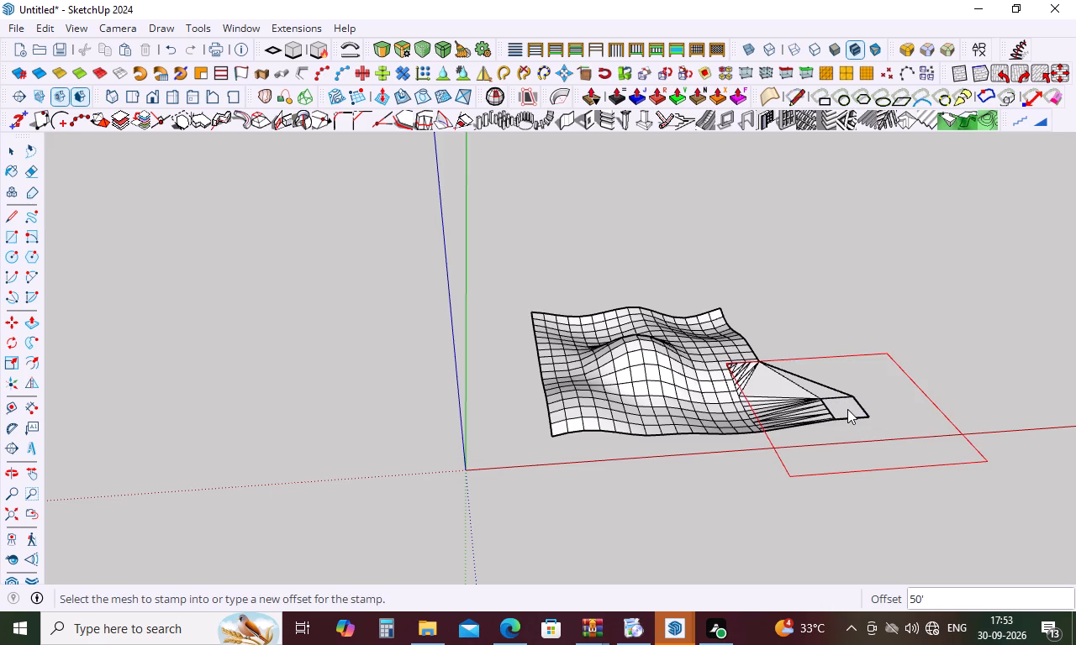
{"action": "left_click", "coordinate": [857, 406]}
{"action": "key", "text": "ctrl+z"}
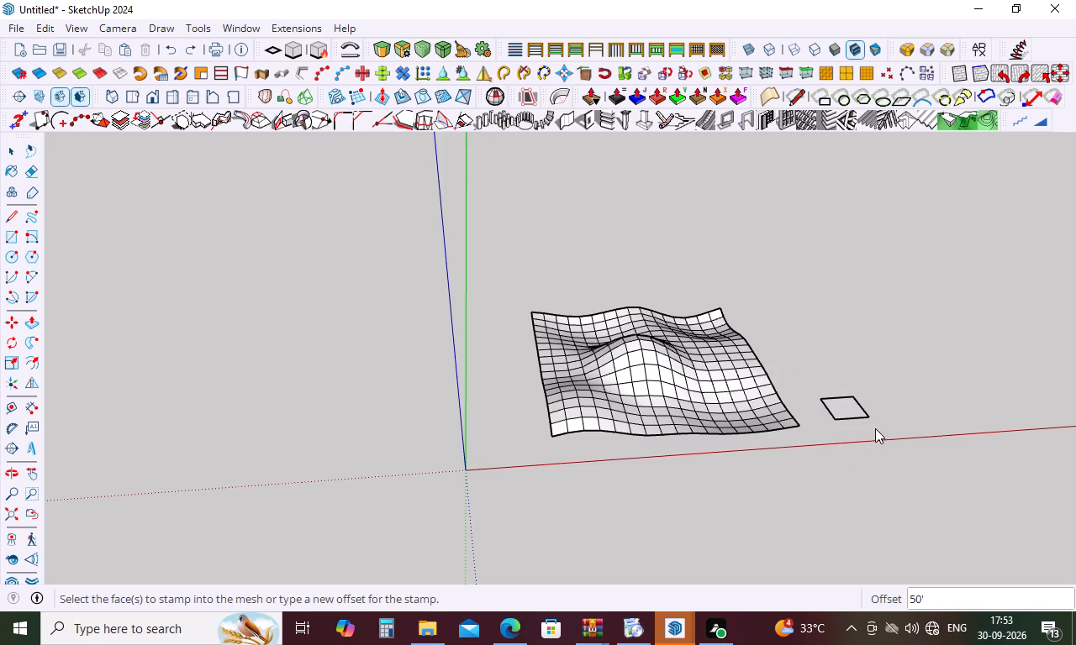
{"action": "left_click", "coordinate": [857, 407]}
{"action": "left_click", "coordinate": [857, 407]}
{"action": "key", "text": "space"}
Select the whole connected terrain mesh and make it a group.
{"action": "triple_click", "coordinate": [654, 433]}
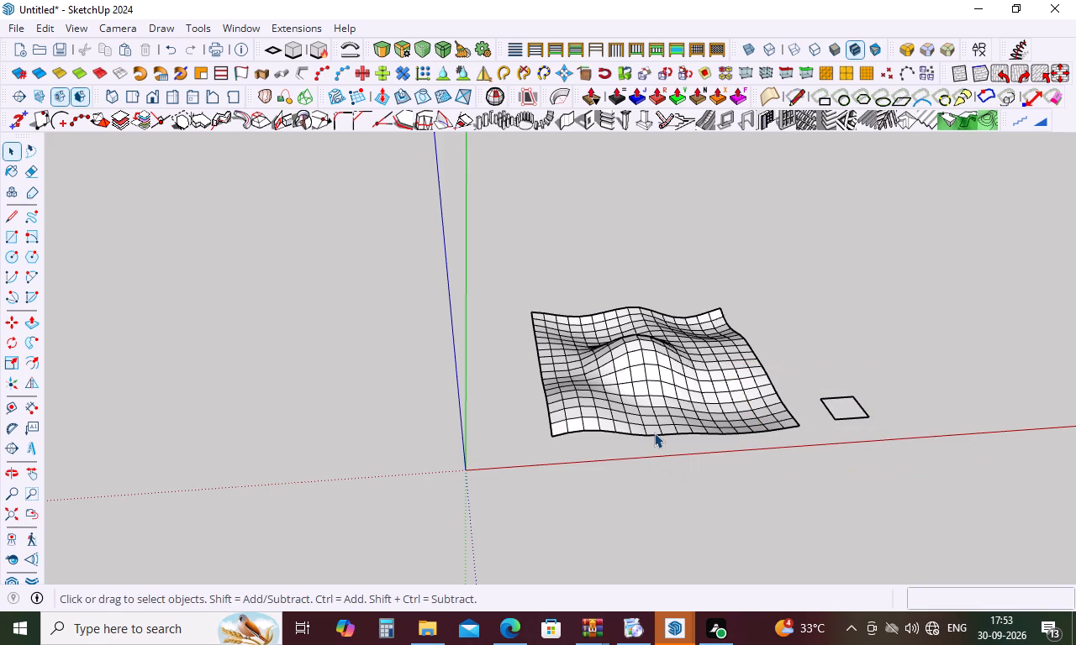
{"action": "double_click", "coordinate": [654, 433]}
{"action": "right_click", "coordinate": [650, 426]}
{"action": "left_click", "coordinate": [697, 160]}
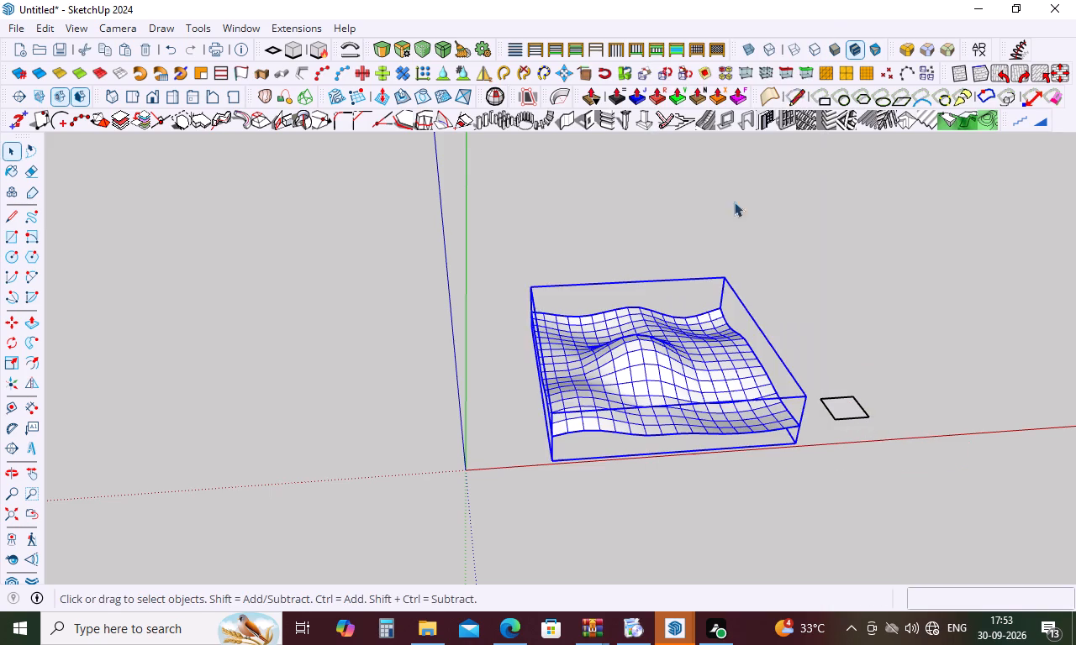
Stamp the separate rectangle into the terrain group with a 50' offset, raising the pad high above the ground.
{"action": "left_click", "coordinate": [921, 404]}
{"action": "left_click", "coordinate": [847, 416]}
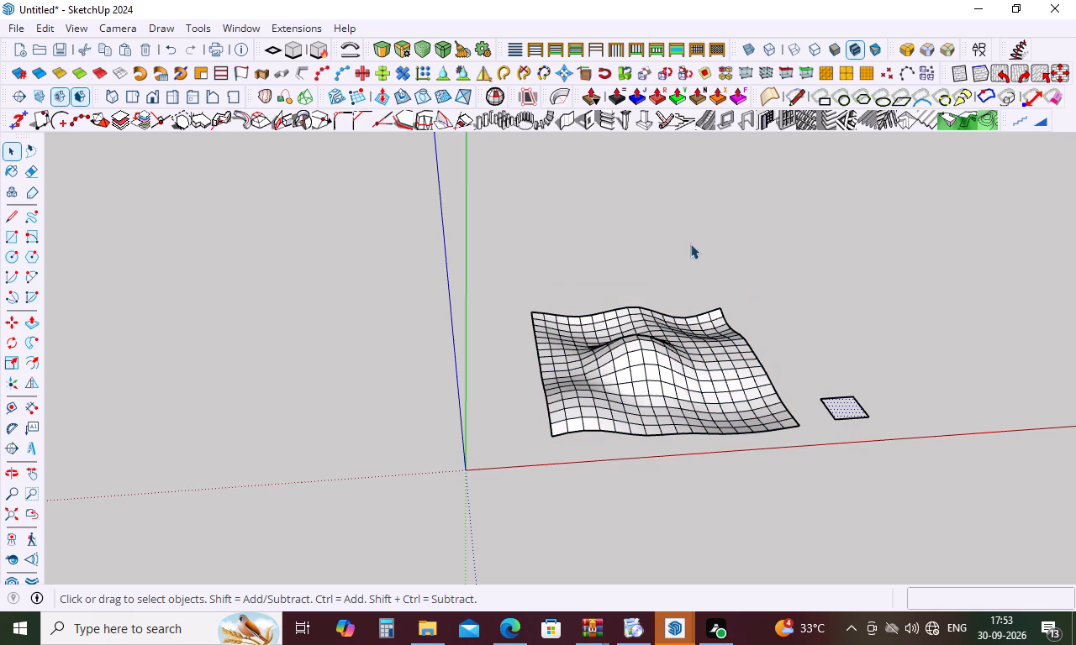
{"action": "triple_click", "coordinate": [844, 405]}
{"action": "left_click", "coordinate": [845, 406]}
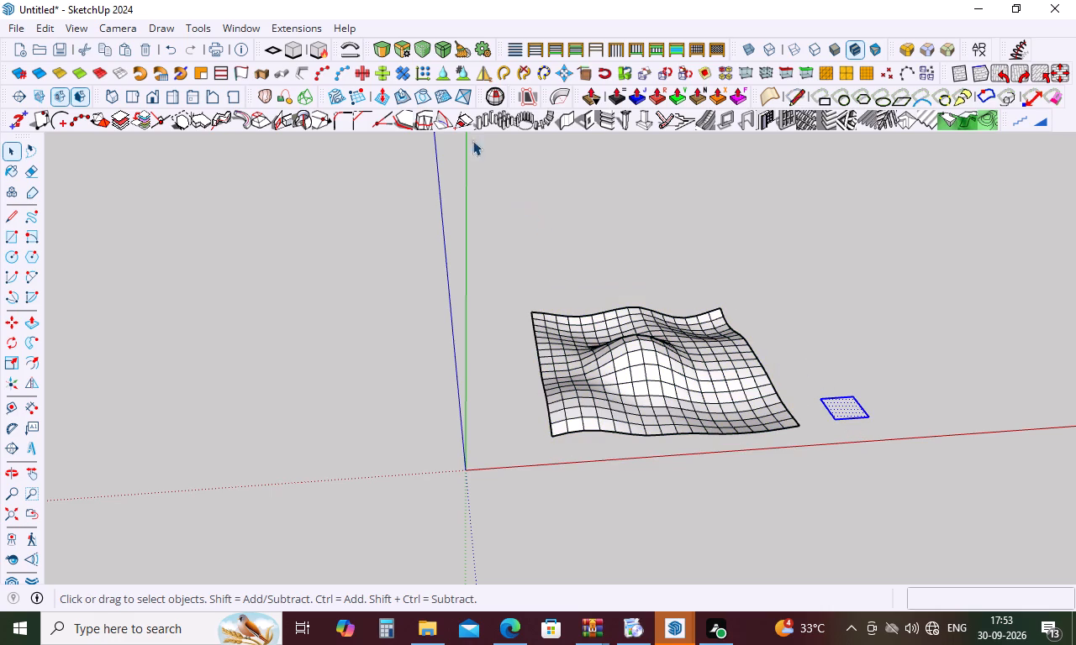
{"action": "left_click", "coordinate": [403, 95]}
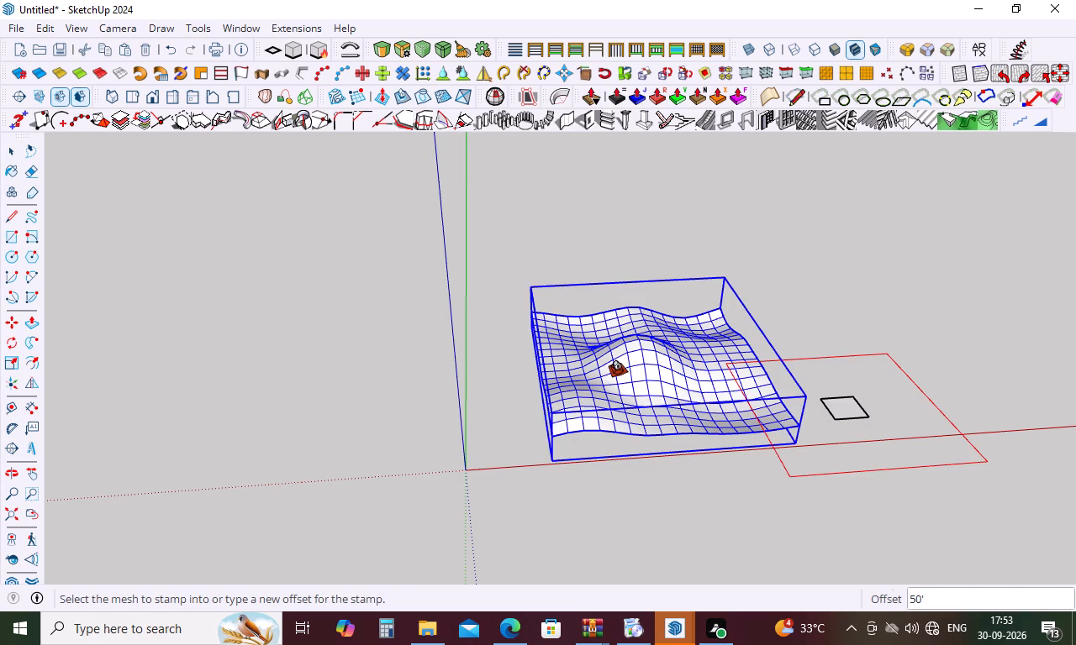
{"action": "left_click", "coordinate": [629, 368]}
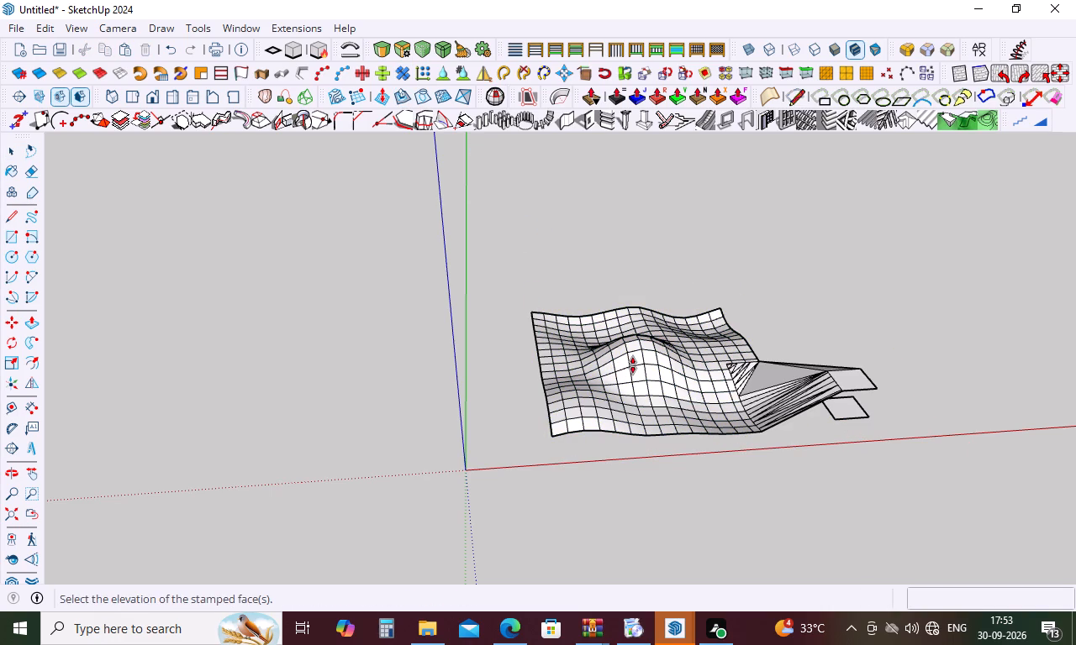
{"action": "left_click", "coordinate": [706, 303]}
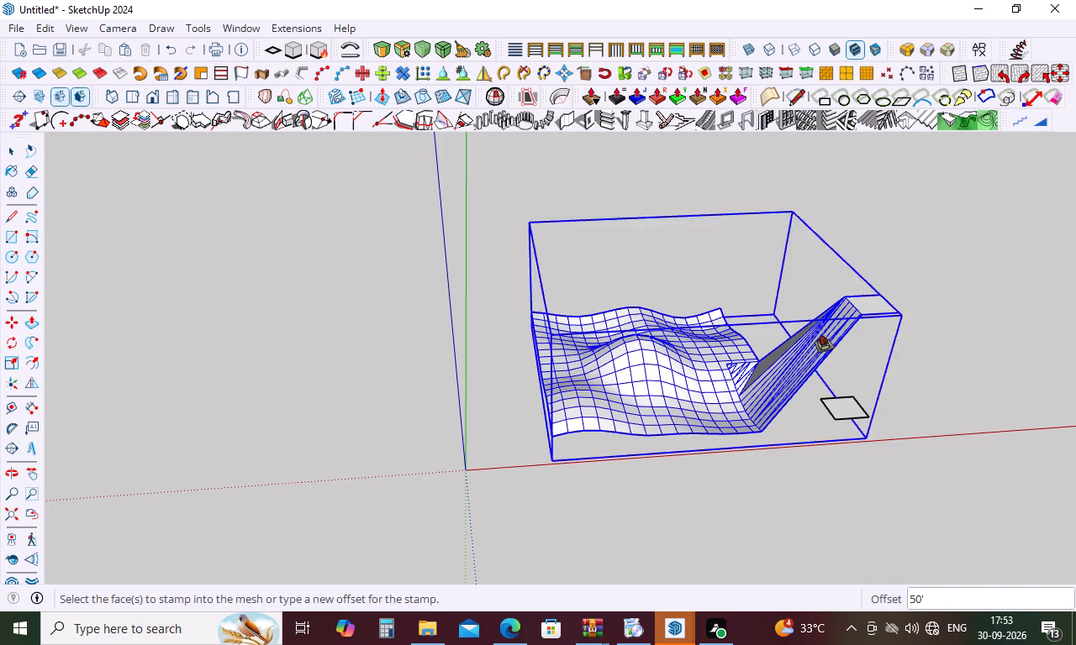
Examine the stamped pad and its connecting slope from low and high angles, and leave the Stamp tool.
{"action": "middle_click_drag", "start_coordinate": [887, 337], "coordinate": [767, 201]}
{"action": "middle_click", "coordinate": [731, 186]}
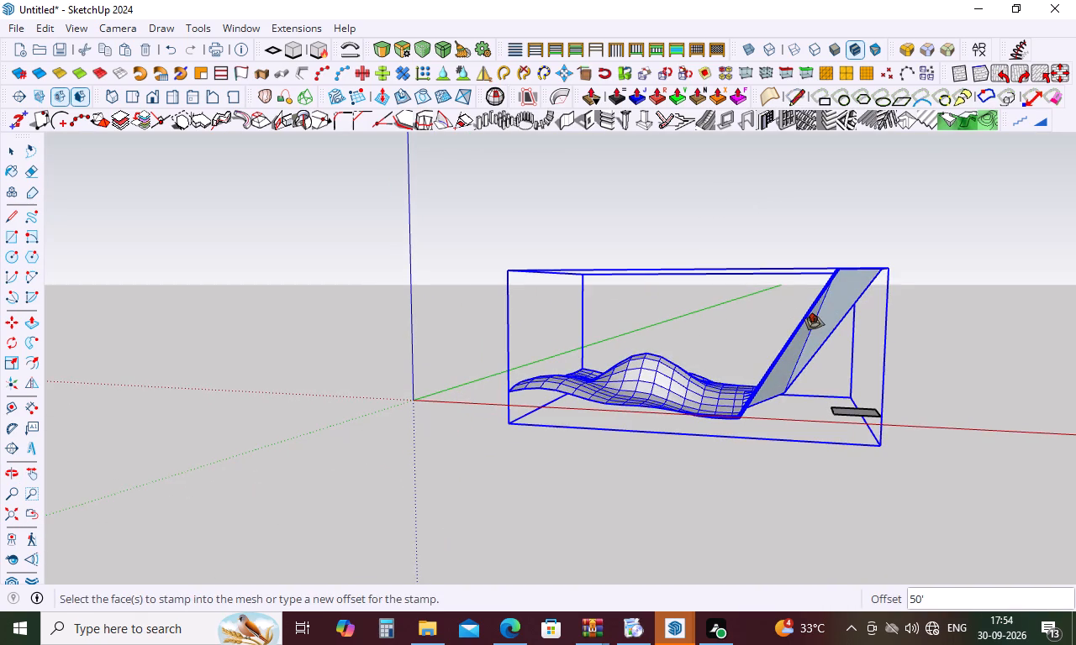
{"action": "scroll", "coordinate": [786, 341], "scroll_direction": "down", "scroll_amount": 5}
{"action": "middle_click_drag", "start_coordinate": [781, 323], "coordinate": [884, 545]}
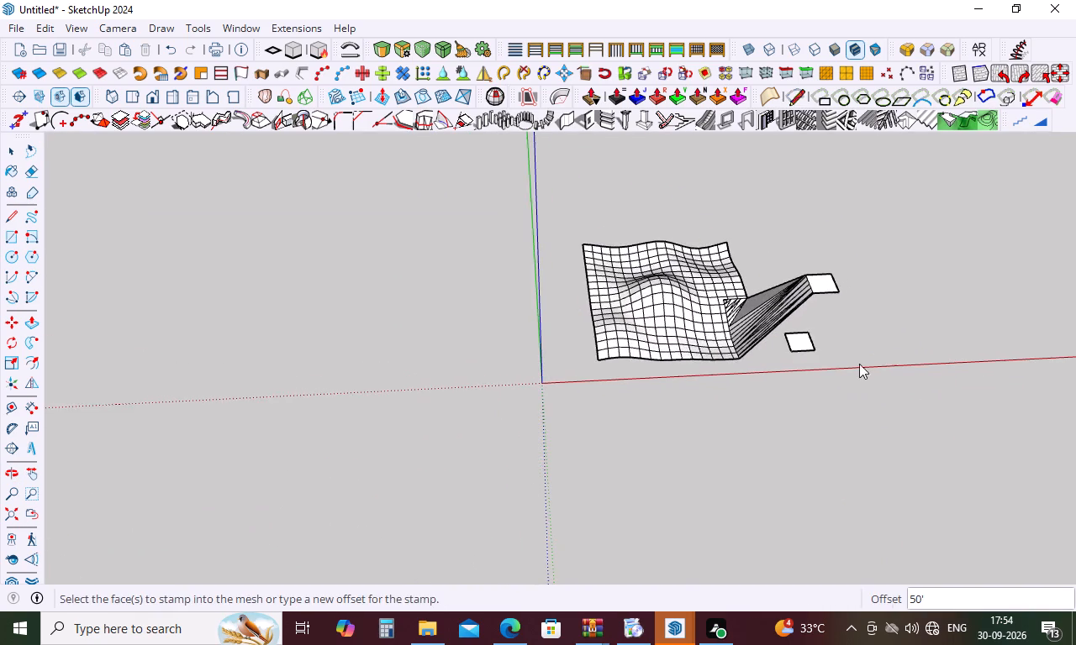
{"action": "scroll", "coordinate": [757, 274], "scroll_direction": "up", "scroll_amount": 5}
{"action": "middle_click_drag", "start_coordinate": [747, 255], "coordinate": [782, 359]}
{"action": "scroll", "coordinate": [768, 322], "scroll_direction": "up", "scroll_amount": 5}
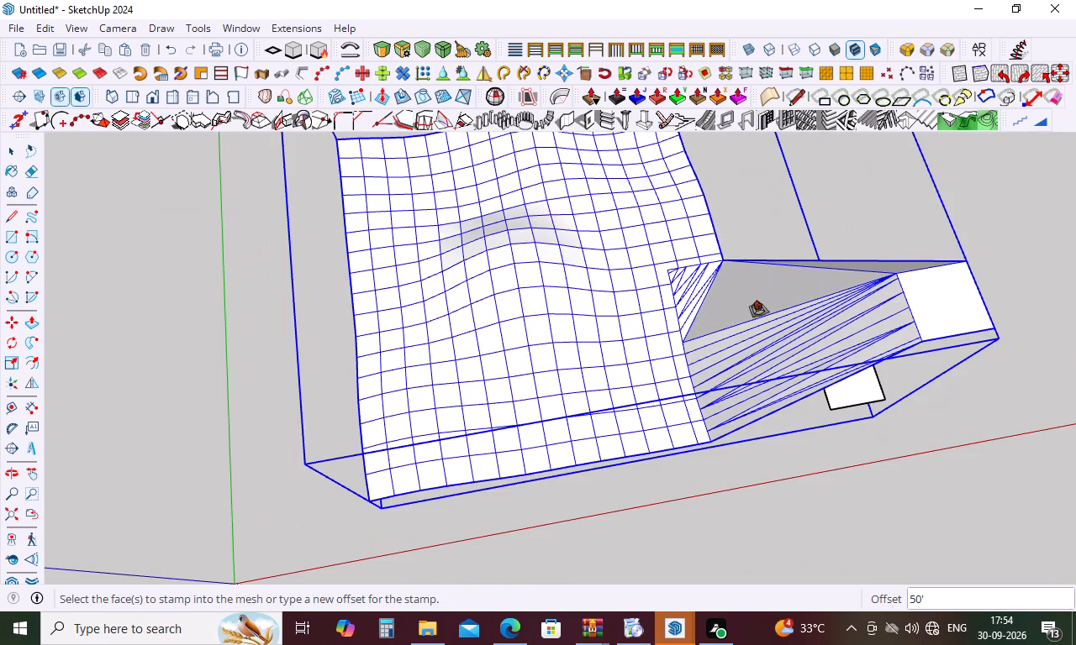
{"action": "key", "text": "space"}
Outline a four-sided shape with the Line tool over the terrain below the hill, outside the terrain group, and check it by selecting.
{"action": "key", "text": "l"}
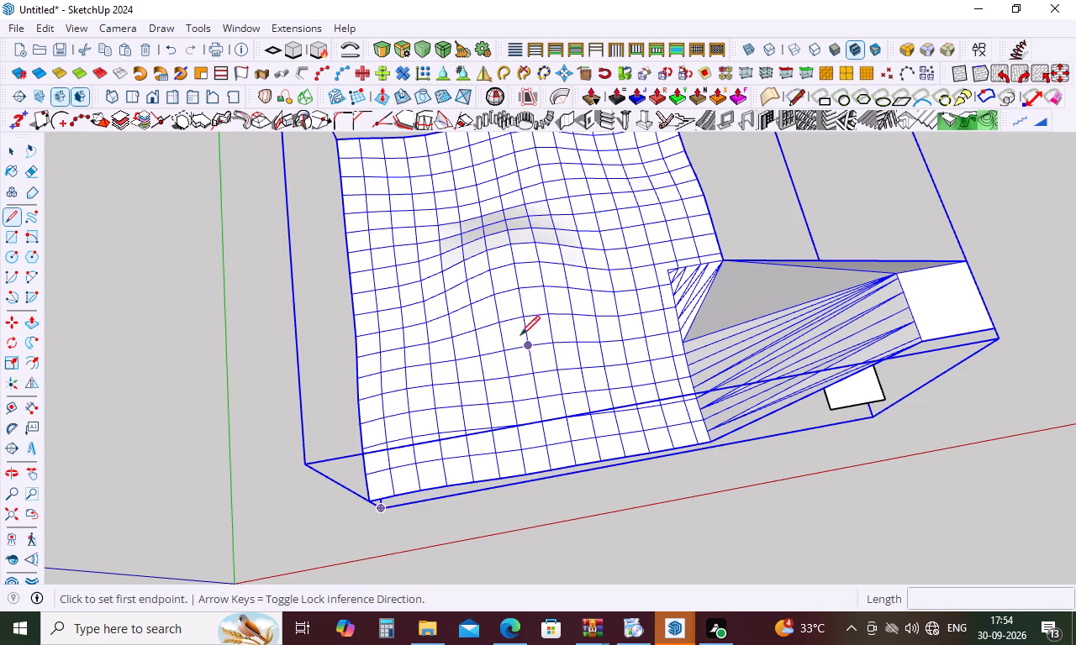
{"action": "left_click", "coordinate": [499, 311]}
{"action": "left_click", "coordinate": [518, 359]}
{"action": "left_click", "coordinate": [577, 336]}
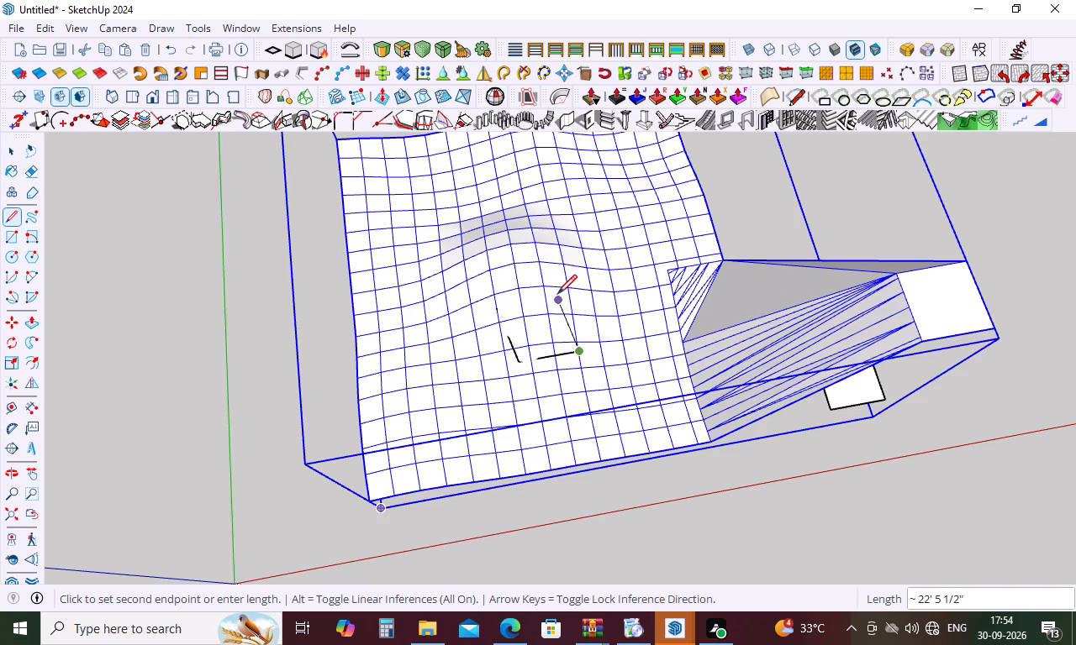
{"action": "left_click", "coordinate": [556, 292]}
{"action": "left_click", "coordinate": [486, 316]}
{"action": "key", "text": "space"}
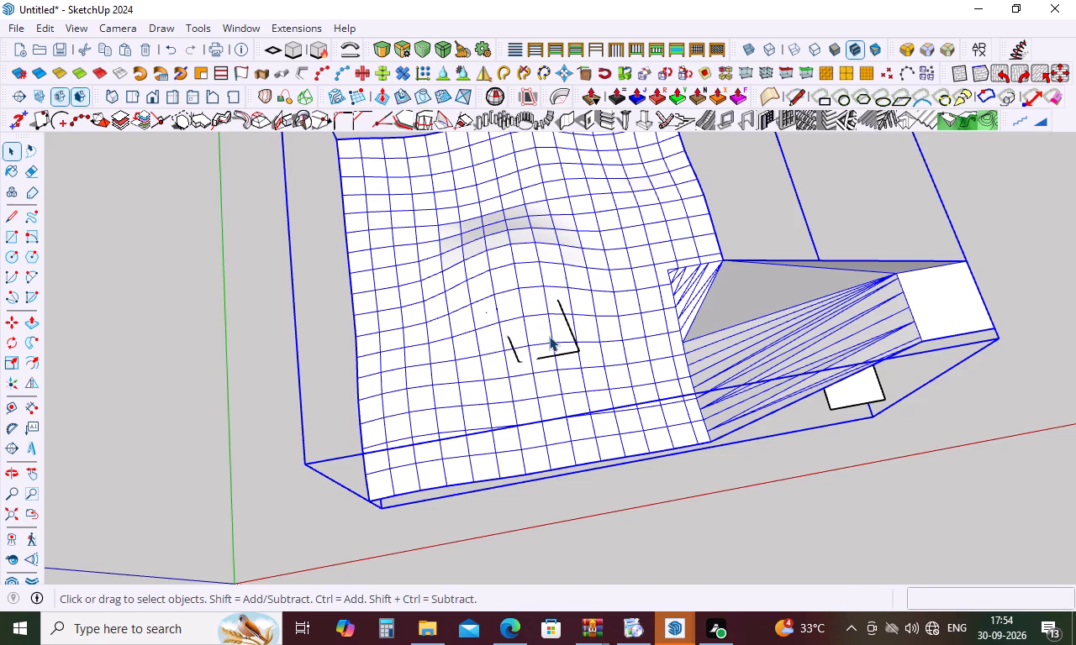
{"action": "left_click", "coordinate": [549, 336]}
{"action": "left_click", "coordinate": [562, 339]}
{"action": "left_click", "coordinate": [727, 464]}
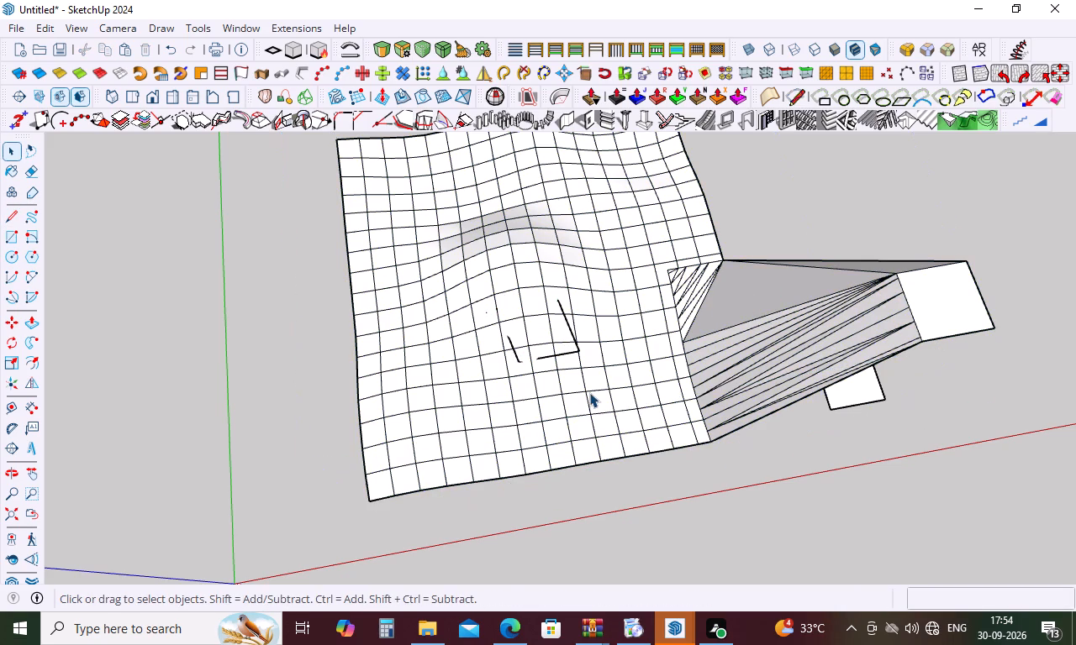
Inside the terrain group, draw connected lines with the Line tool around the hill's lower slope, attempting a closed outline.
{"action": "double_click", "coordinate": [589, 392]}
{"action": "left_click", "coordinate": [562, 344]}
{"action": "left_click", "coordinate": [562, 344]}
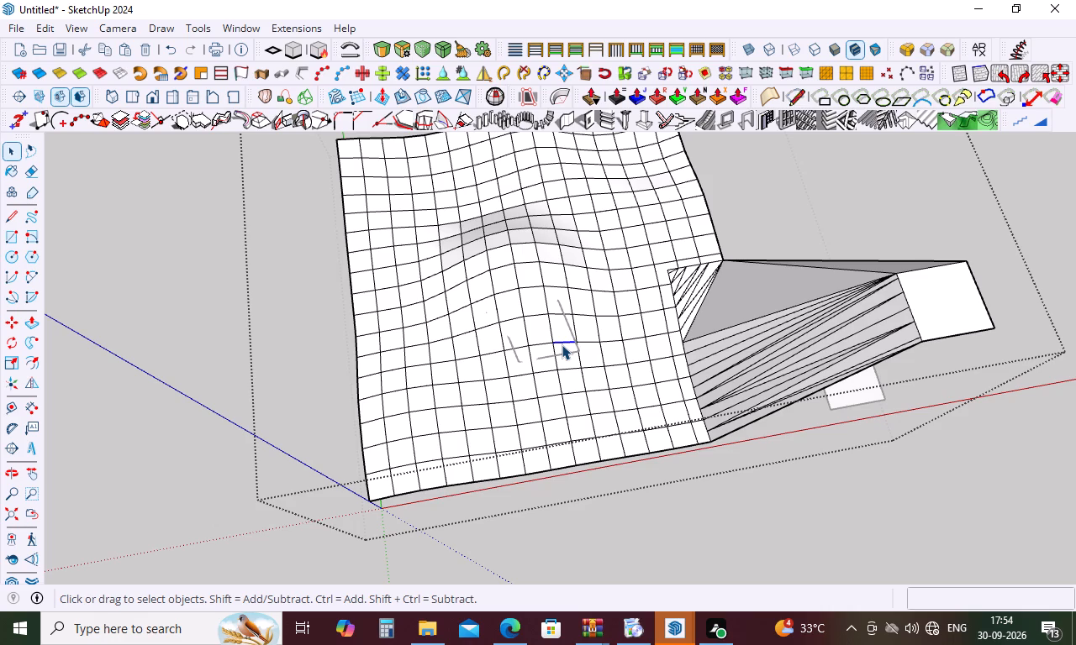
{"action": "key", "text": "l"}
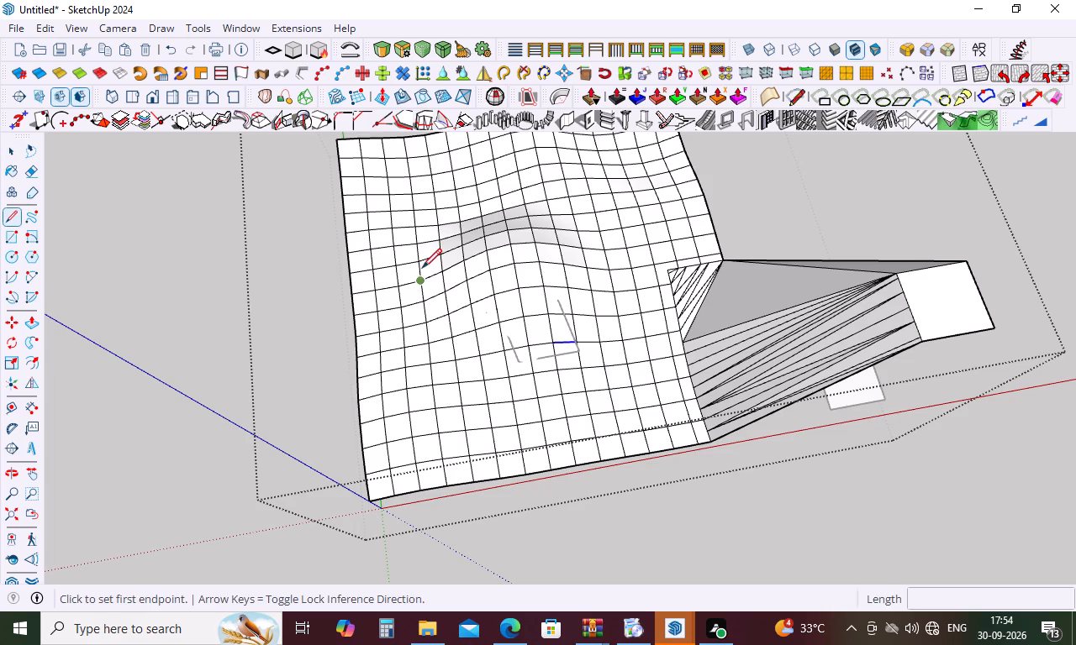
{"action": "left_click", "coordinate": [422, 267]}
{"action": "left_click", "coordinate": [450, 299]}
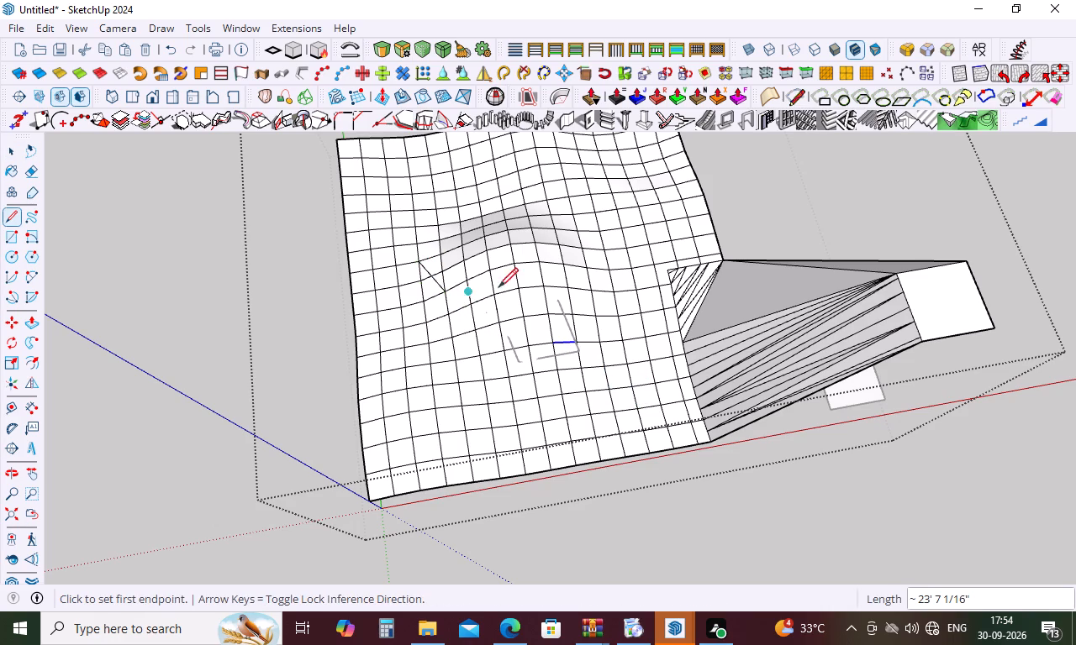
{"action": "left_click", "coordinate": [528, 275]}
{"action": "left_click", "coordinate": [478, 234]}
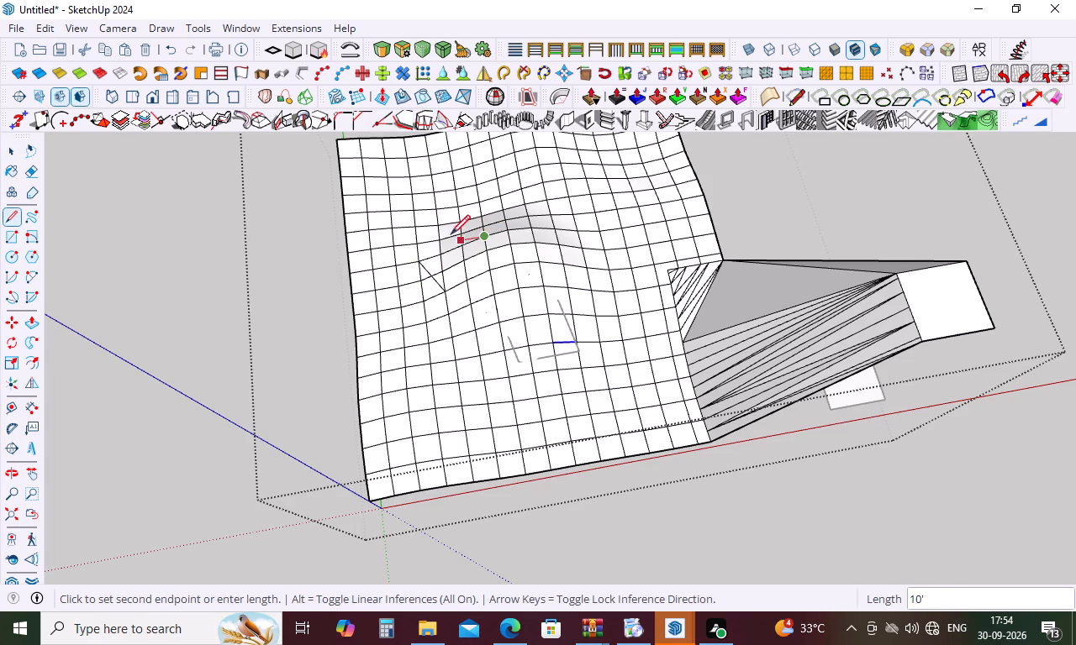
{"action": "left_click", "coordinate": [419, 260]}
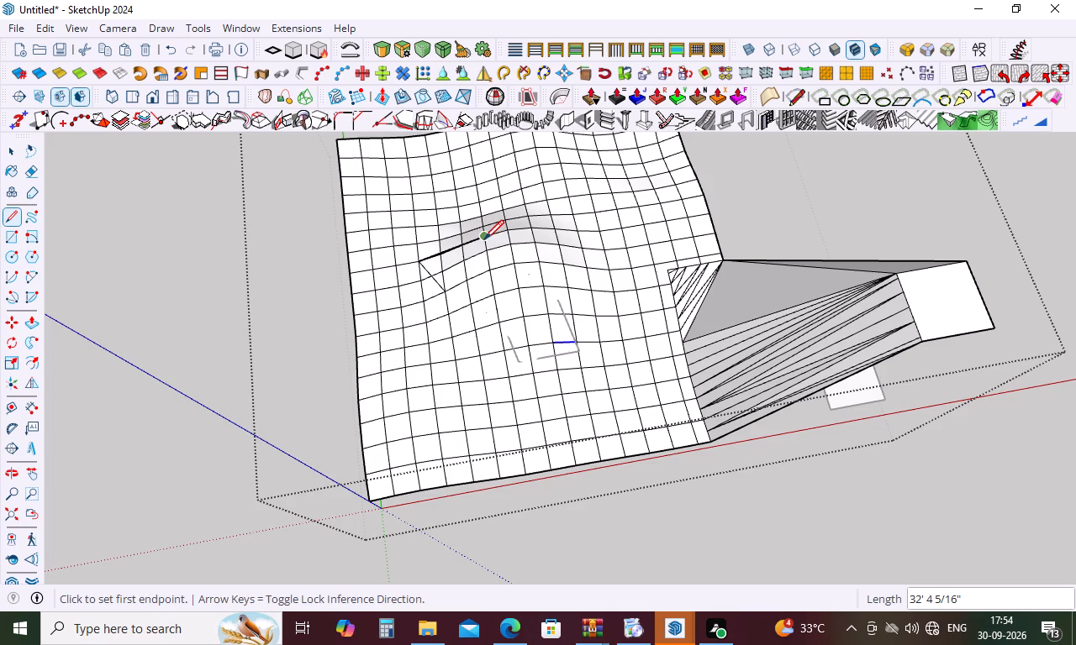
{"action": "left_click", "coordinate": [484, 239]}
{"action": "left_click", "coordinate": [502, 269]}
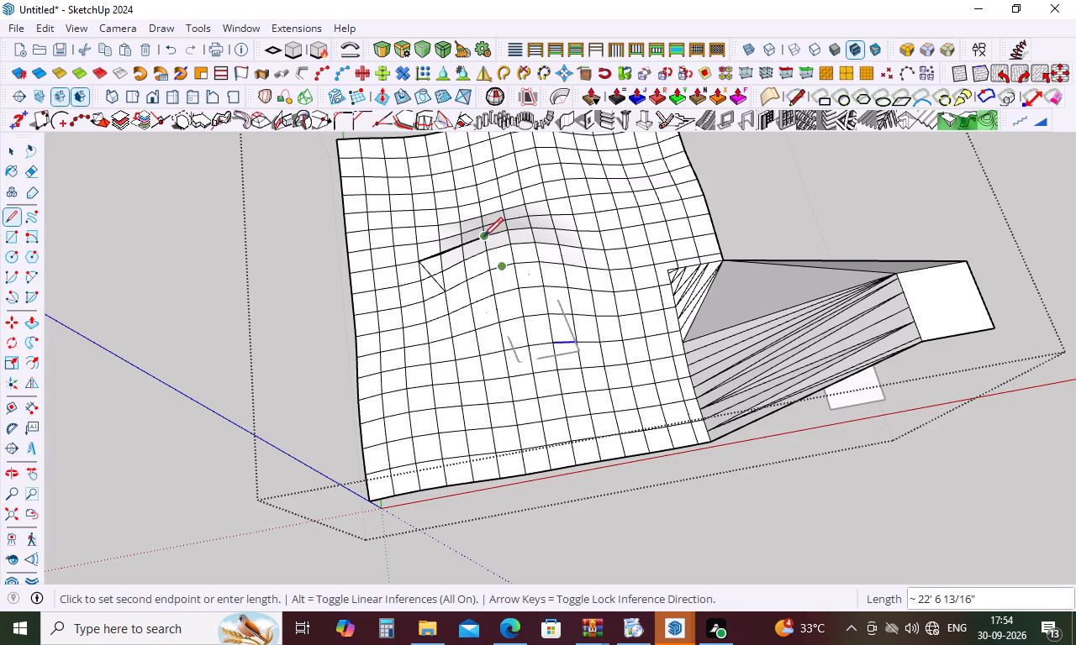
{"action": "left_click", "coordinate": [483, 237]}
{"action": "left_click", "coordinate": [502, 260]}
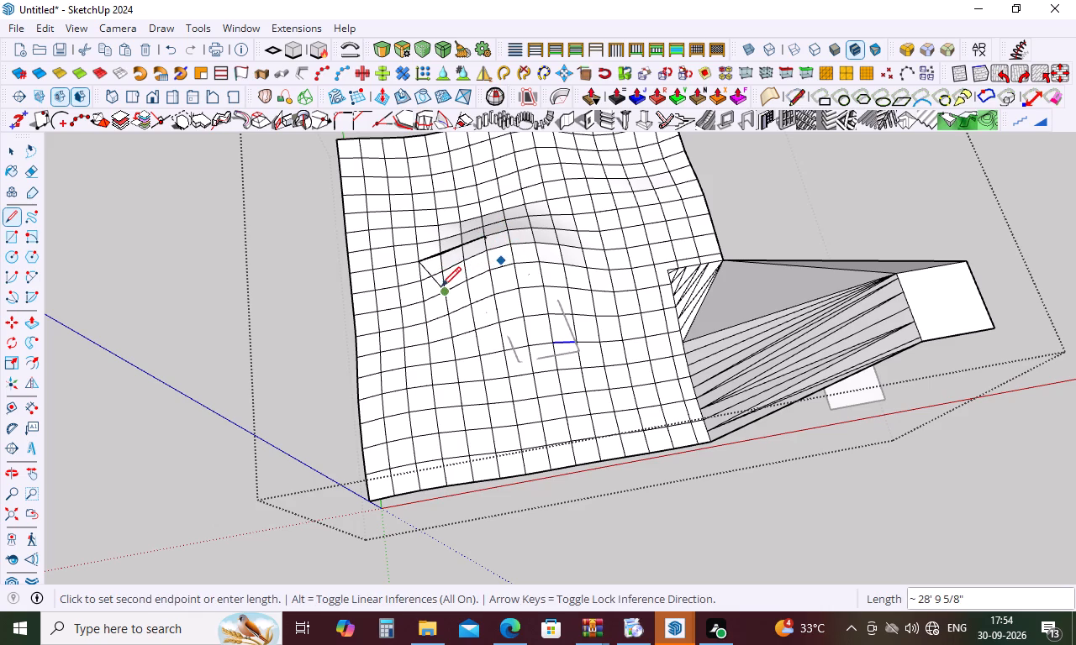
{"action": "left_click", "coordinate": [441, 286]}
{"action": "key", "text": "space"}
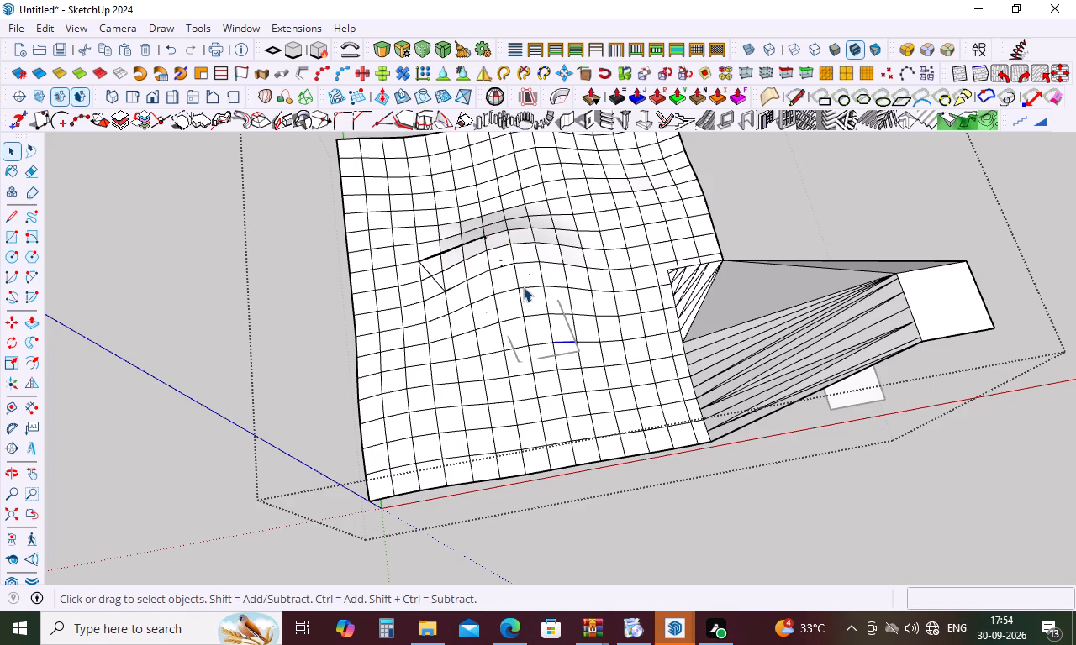
Delete the terrain group, the separate rectangle and all leftover outline edges, leaving an empty model.
{"action": "scroll", "coordinate": [523, 286], "scroll_direction": "down", "scroll_amount": 9}
{"action": "left_click", "coordinate": [622, 434]}
{"action": "middle_click_drag", "start_coordinate": [699, 396], "coordinate": [677, 311]}
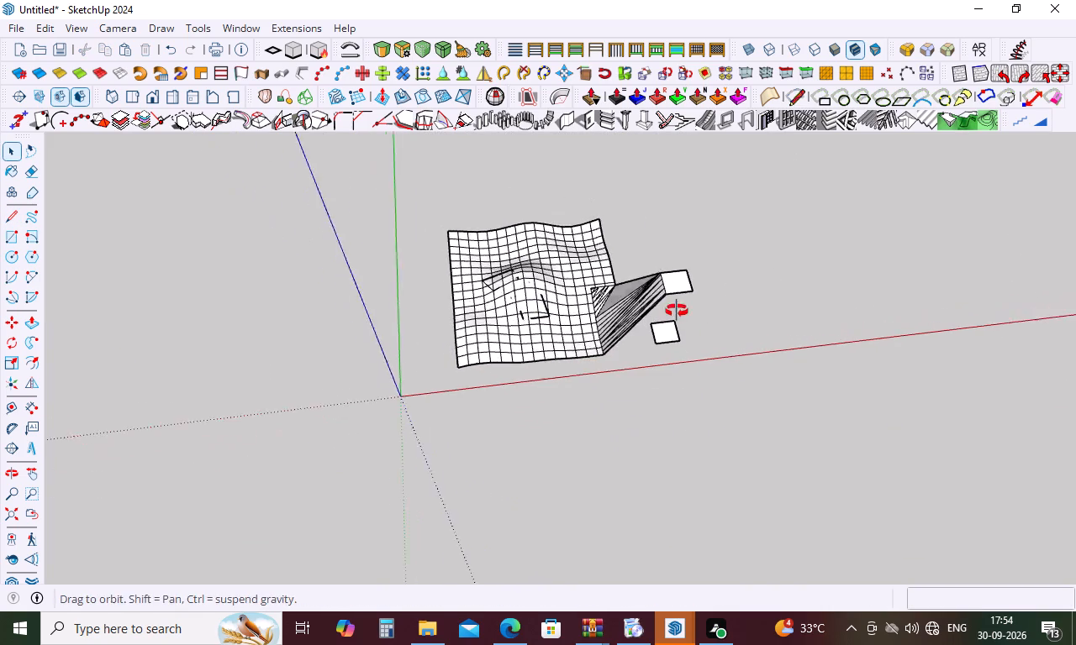
{"action": "middle_click_drag", "start_coordinate": [677, 311], "coordinate": [671, 297]}
{"action": "triple_click", "coordinate": [609, 302]}
{"action": "left_click", "coordinate": [609, 302]}
{"action": "key", "text": "Delete"}
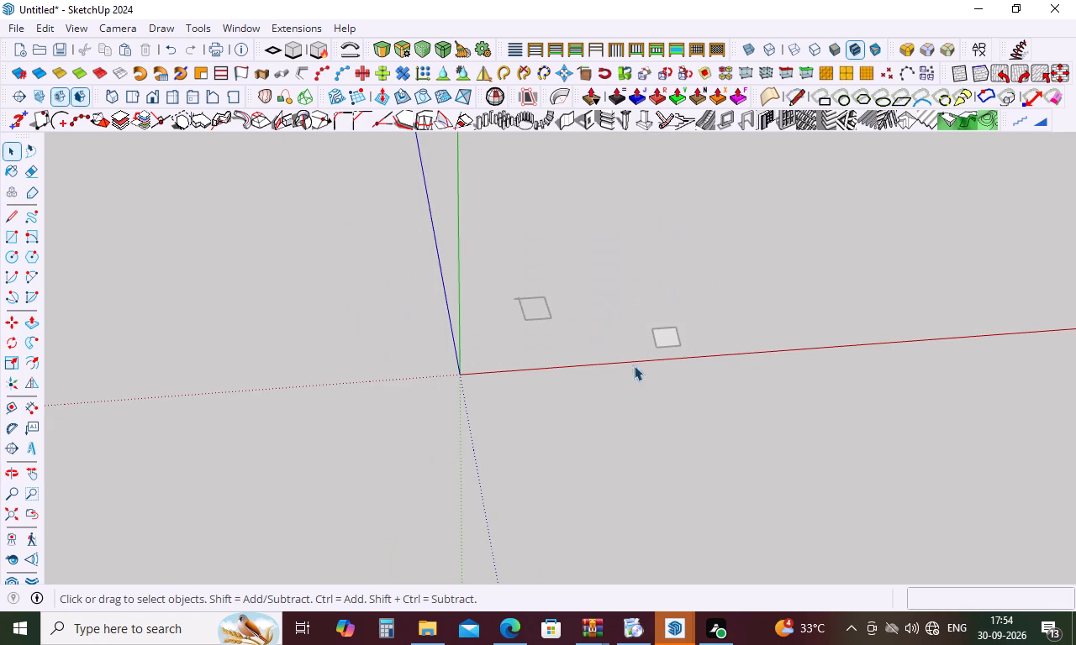
{"action": "left_click", "coordinate": [699, 303]}
{"action": "left_click_drag", "start_coordinate": [708, 313], "coordinate": [400, 388]}
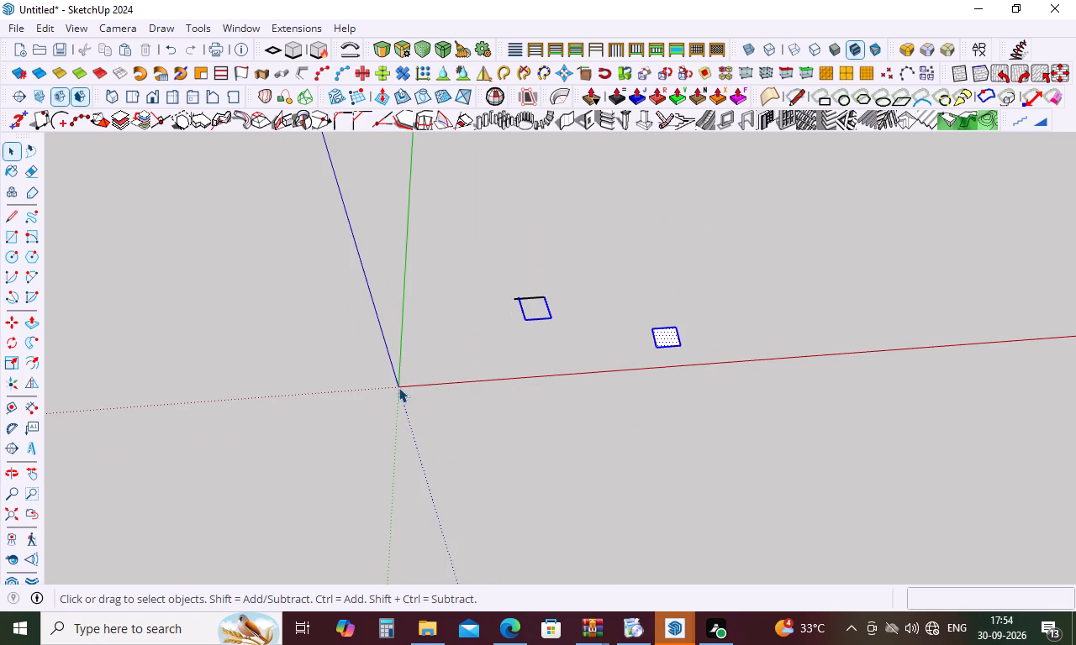
{"action": "key", "text": "Delete"}
{"action": "left_click_drag", "start_coordinate": [585, 254], "coordinate": [358, 353]}
{"action": "key", "text": "Delete"}
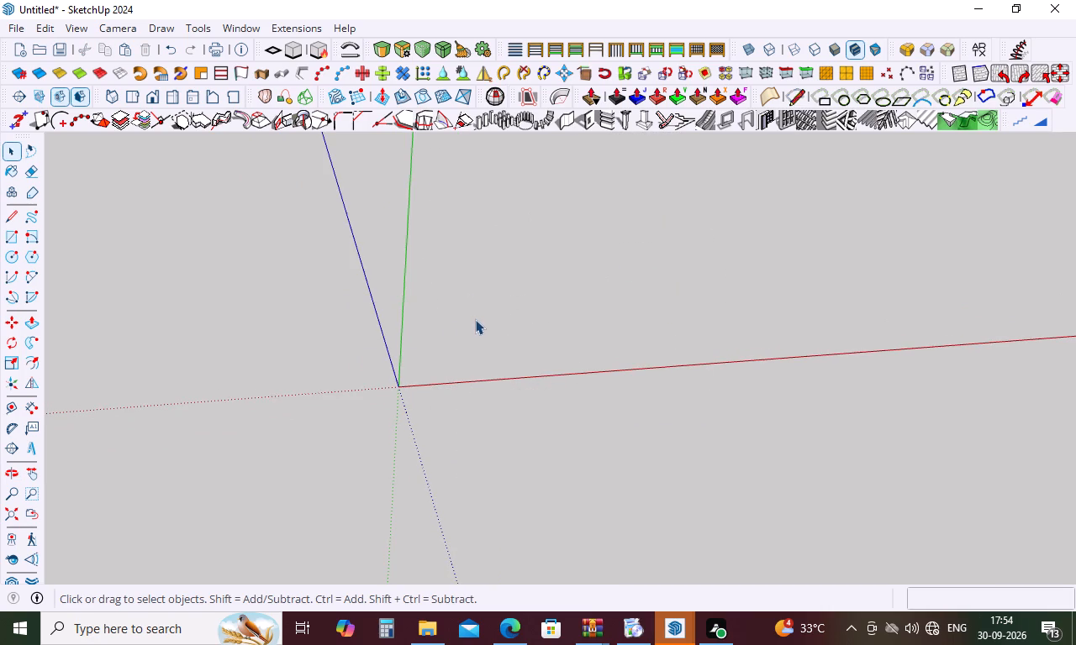
Create a flat sandbox grid From Scratch beside the origin with 10' spacing, about 140' long and 70' deep.
{"action": "left_click", "coordinate": [356, 96]}
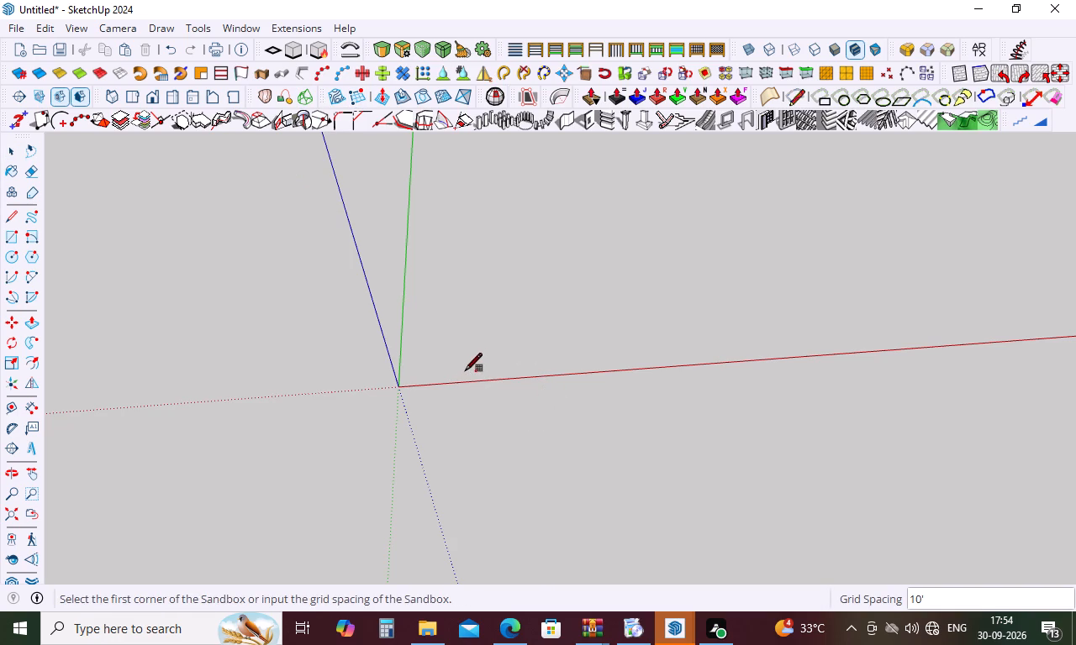
{"action": "left_click", "coordinate": [424, 378]}
{"action": "left_click", "coordinate": [587, 366]}
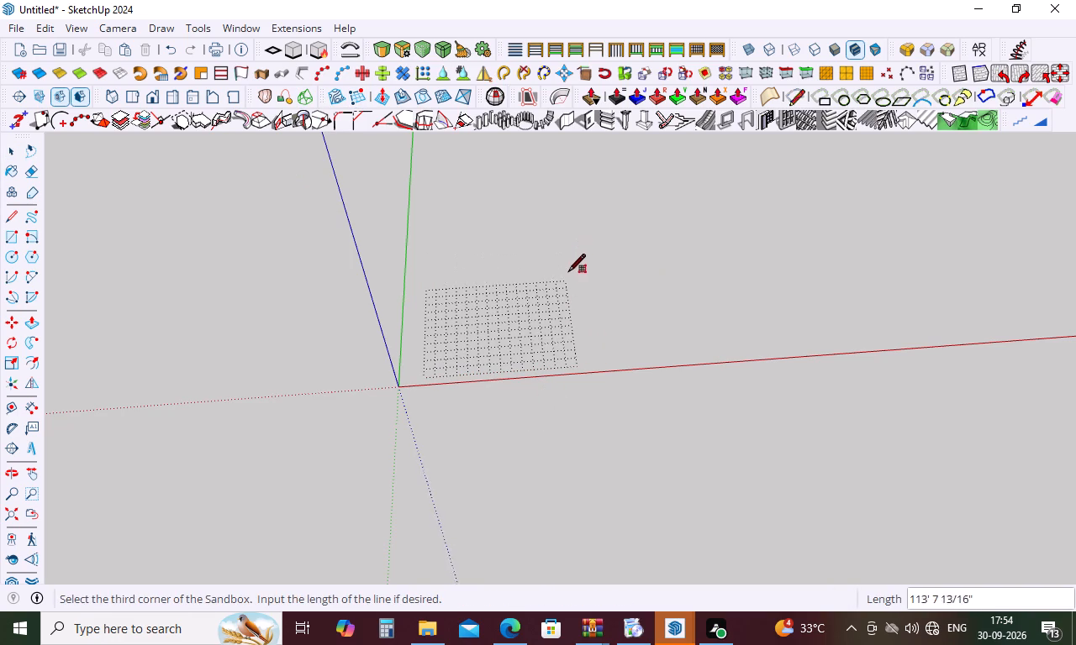
{"action": "scroll", "coordinate": [493, 314], "scroll_direction": "up", "scroll_amount": 4}
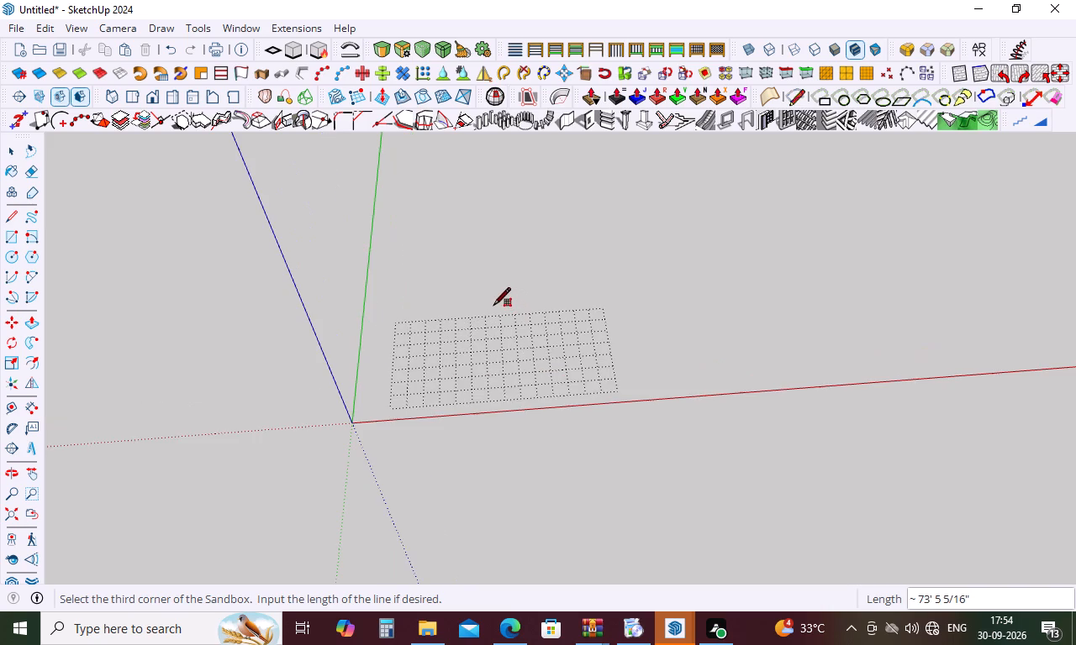
{"action": "left_click", "coordinate": [492, 312]}
{"action": "key", "text": "space"}
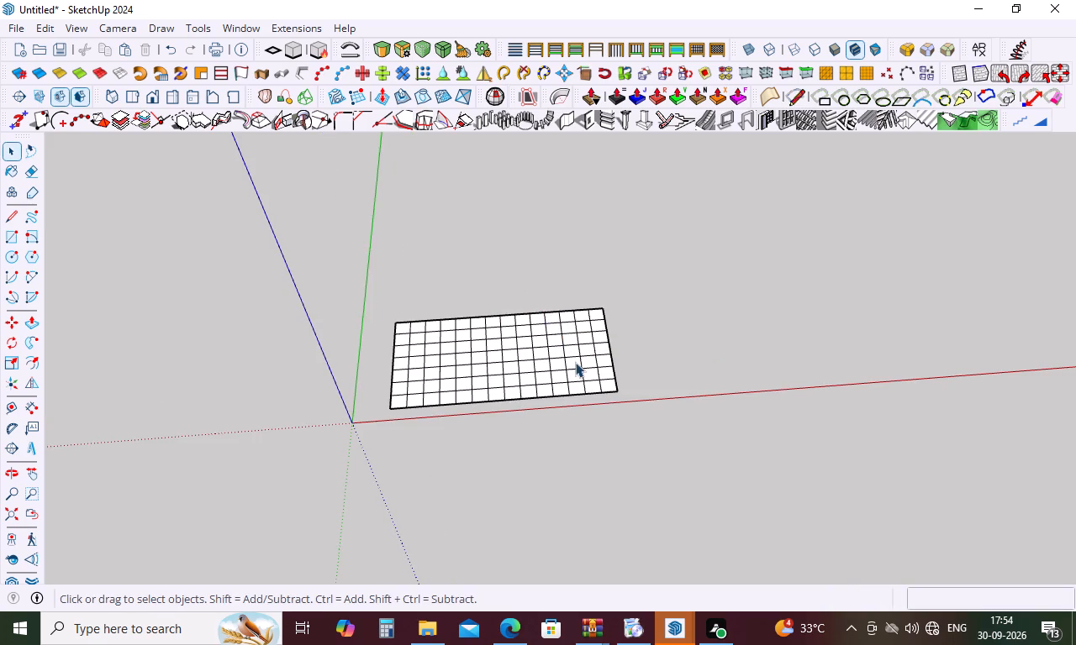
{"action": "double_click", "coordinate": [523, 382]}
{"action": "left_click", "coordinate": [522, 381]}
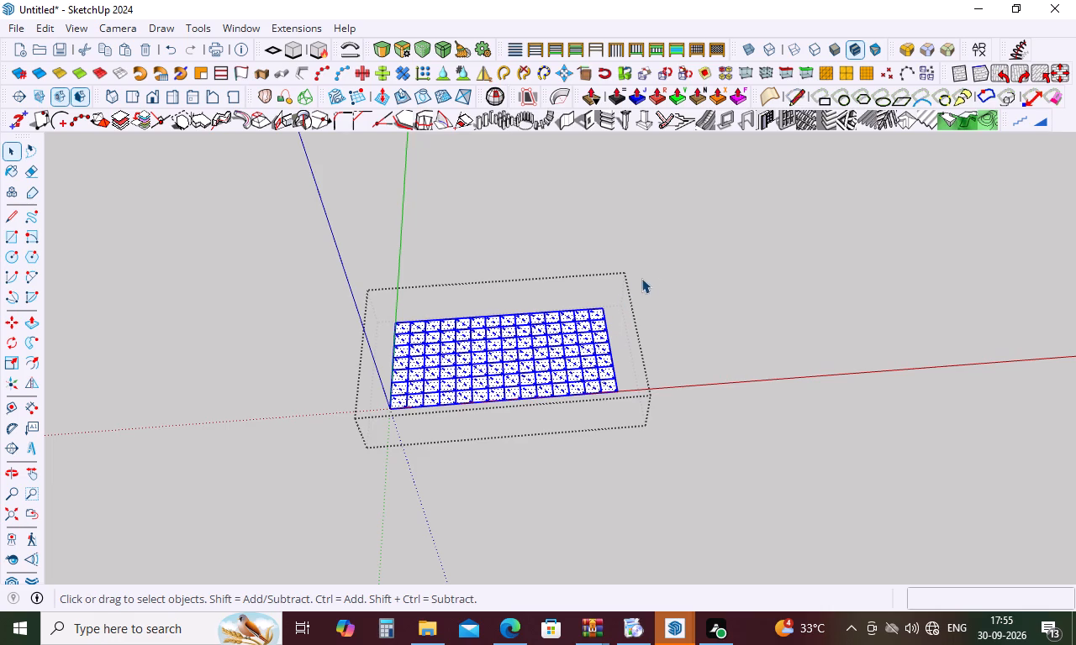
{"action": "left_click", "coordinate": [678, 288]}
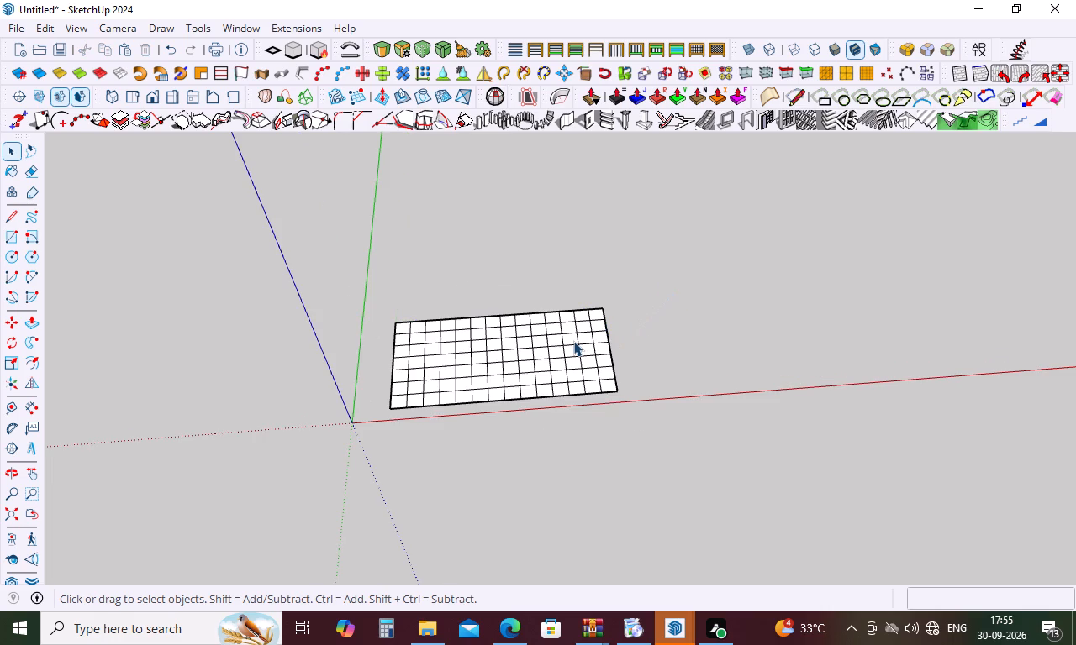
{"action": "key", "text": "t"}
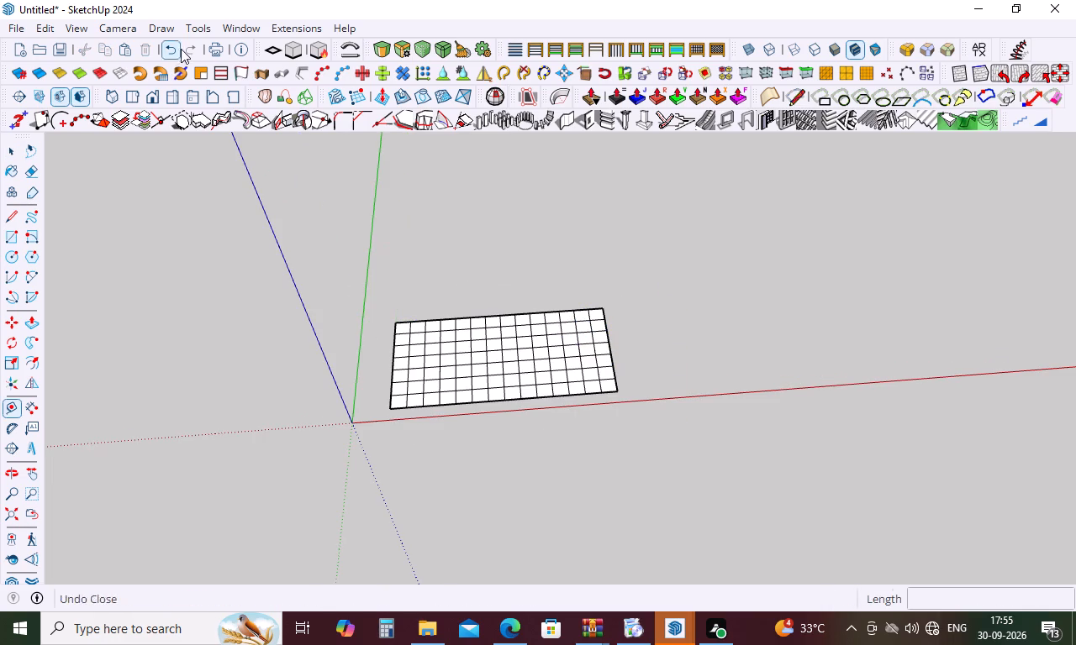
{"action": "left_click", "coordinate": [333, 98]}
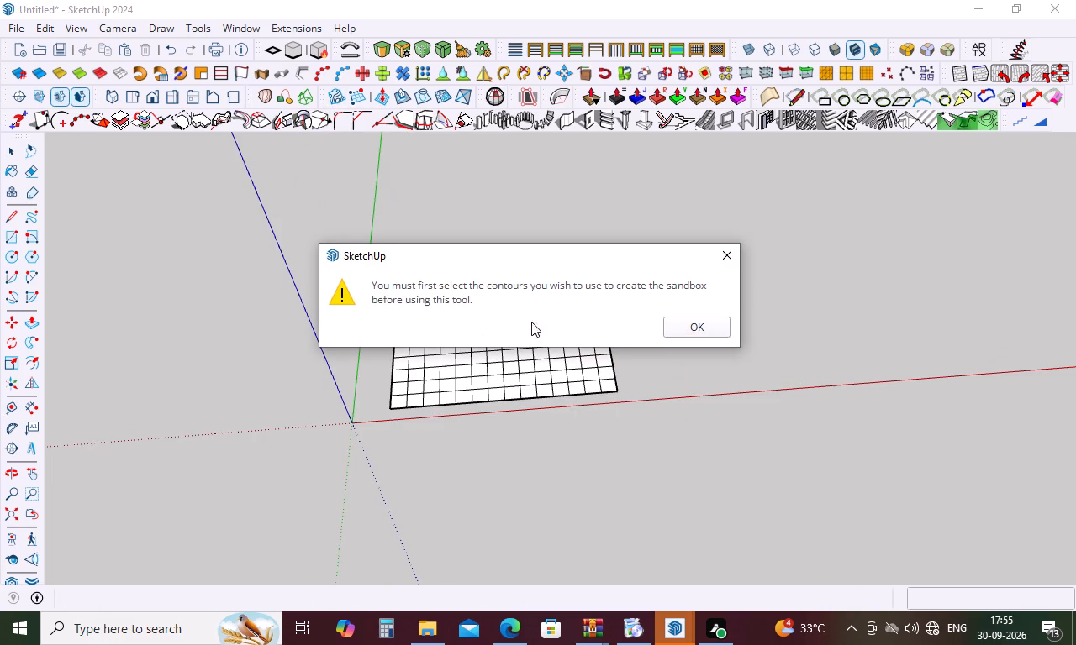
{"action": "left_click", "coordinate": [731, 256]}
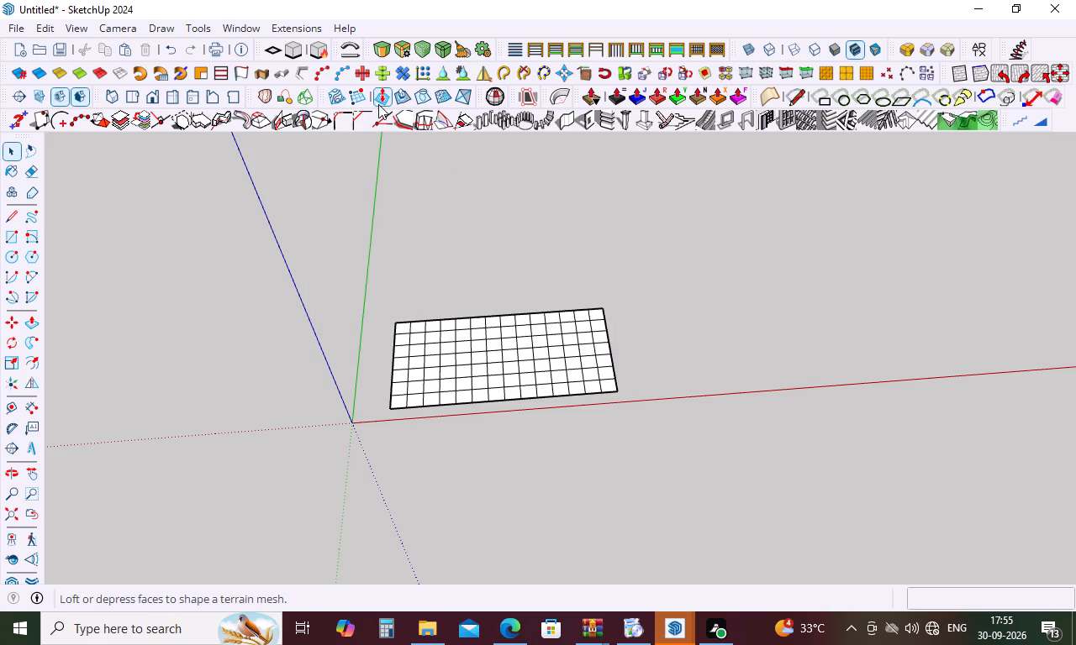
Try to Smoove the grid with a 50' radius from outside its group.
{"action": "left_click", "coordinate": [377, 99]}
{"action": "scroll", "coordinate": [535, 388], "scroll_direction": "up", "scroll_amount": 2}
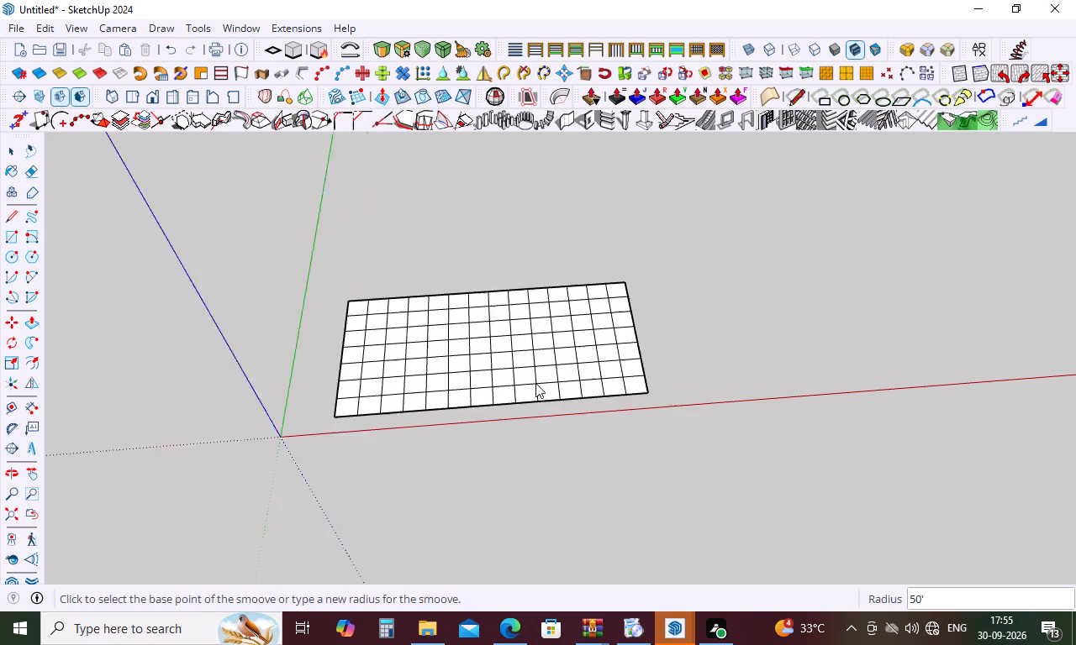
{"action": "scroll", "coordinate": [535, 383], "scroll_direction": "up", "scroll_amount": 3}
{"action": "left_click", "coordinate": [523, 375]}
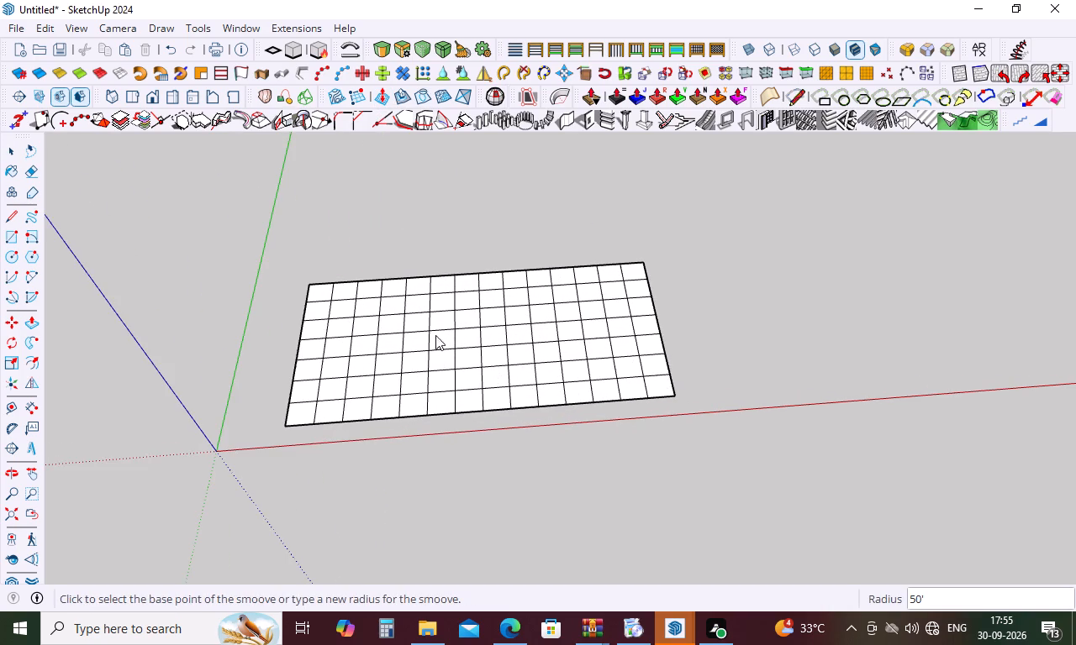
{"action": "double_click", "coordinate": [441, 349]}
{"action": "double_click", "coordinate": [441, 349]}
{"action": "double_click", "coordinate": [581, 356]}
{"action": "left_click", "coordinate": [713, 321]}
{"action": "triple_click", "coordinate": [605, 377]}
Open the sandbox grid group for editing.
{"action": "key", "text": "space"}
{"action": "double_click", "coordinate": [600, 383]}
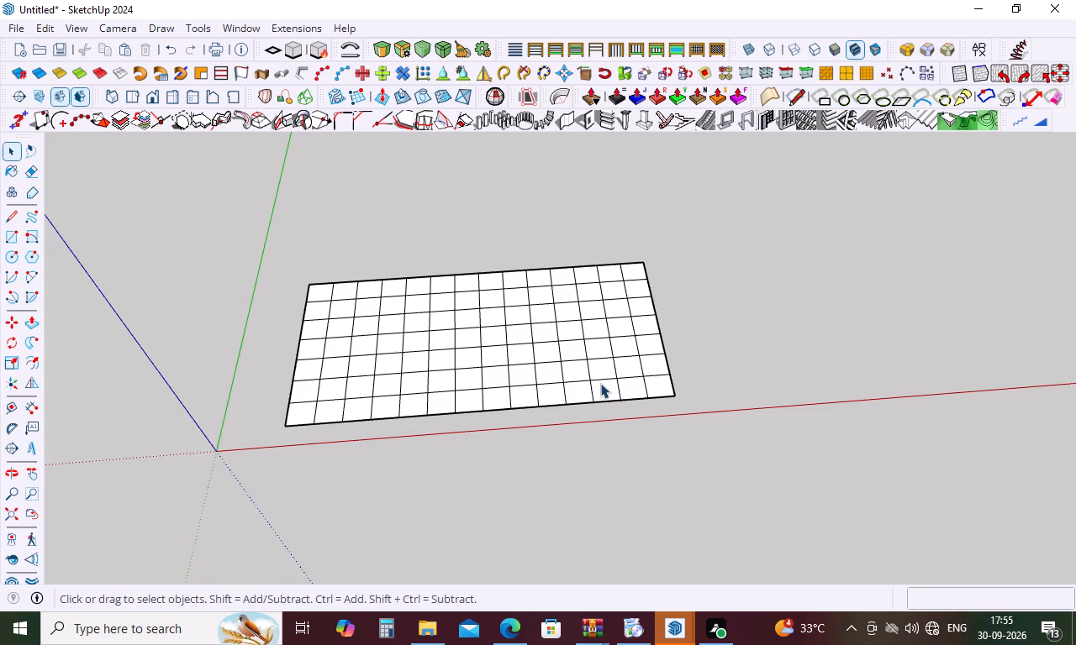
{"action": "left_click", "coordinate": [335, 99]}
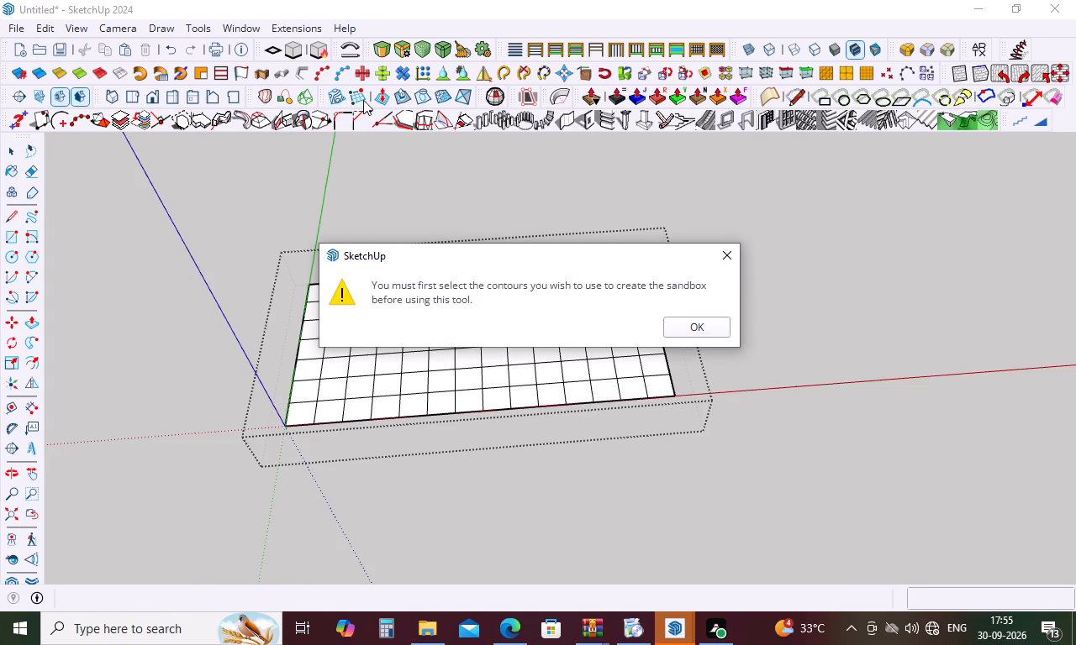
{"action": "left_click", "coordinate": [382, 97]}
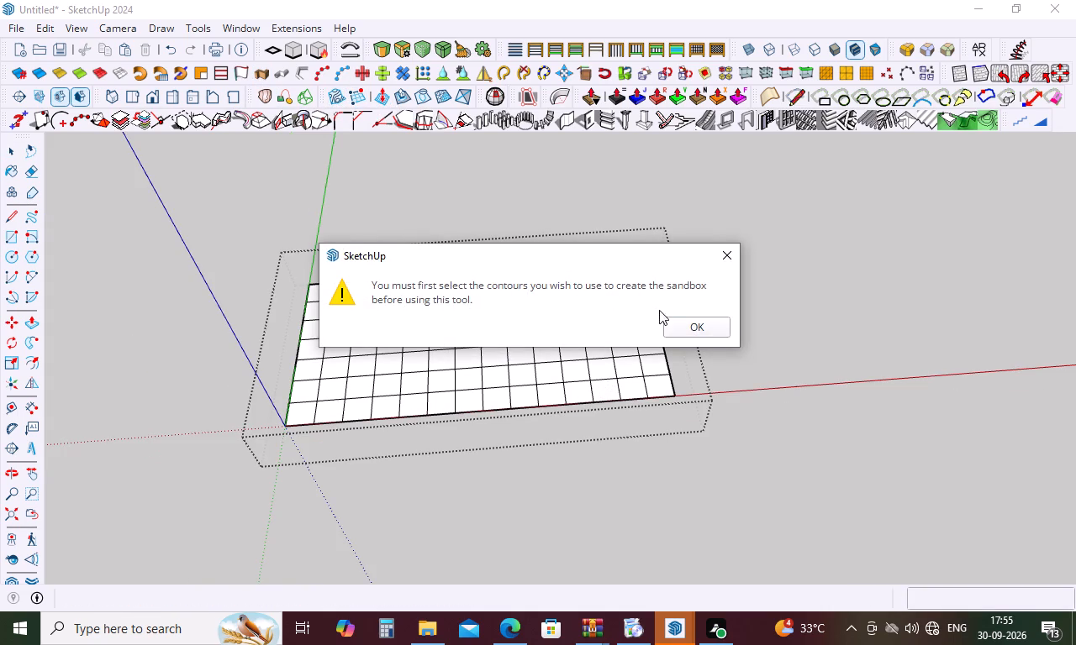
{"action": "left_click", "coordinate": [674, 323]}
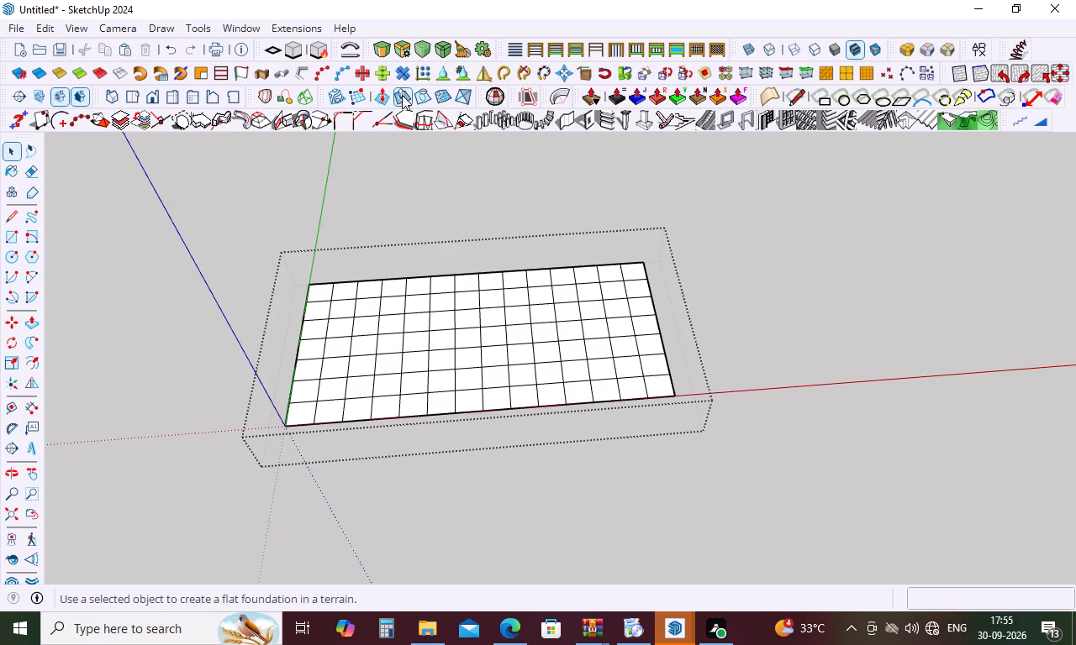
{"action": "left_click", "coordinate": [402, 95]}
Raise a small peak with Smoove at a 10' radius, near the grid's short end closest to the origin.
{"action": "left_click", "coordinate": [377, 102]}
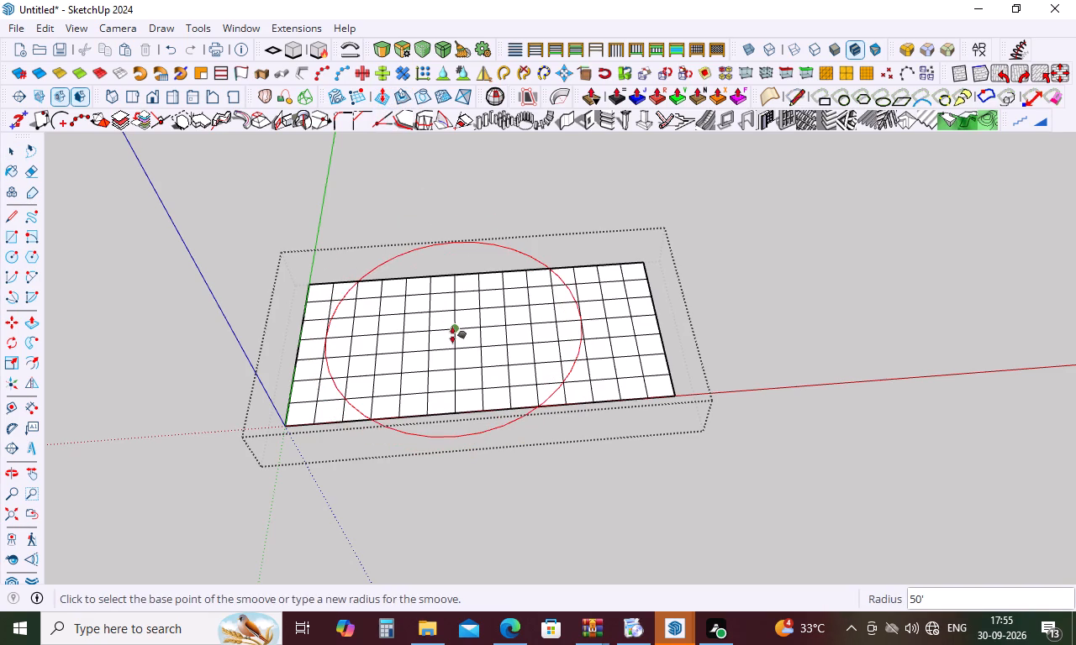
{"action": "key", "text": "1"}
{"action": "type", "text": "0'"}
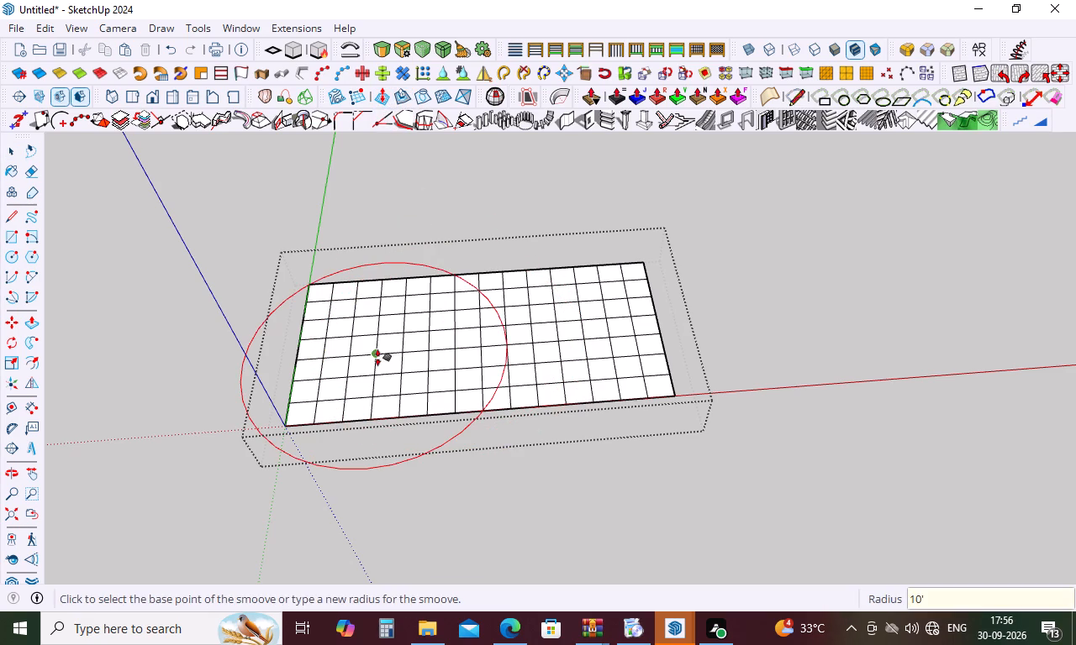
{"action": "left_click", "coordinate": [411, 354]}
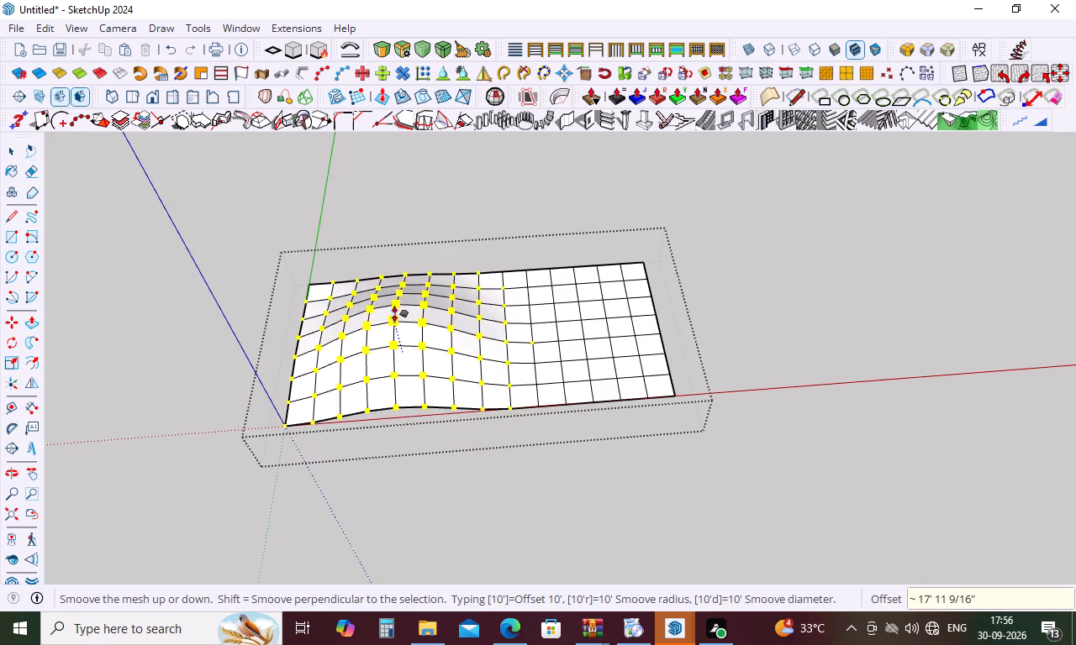
{"action": "key", "text": "Escape"}
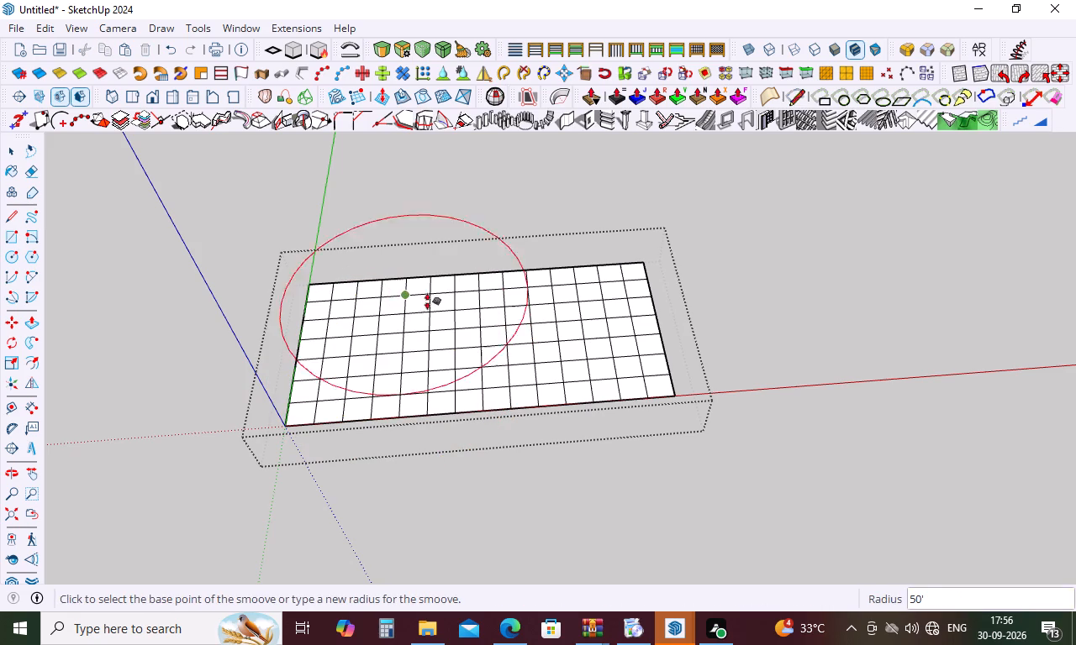
{"action": "key", "text": "1"}
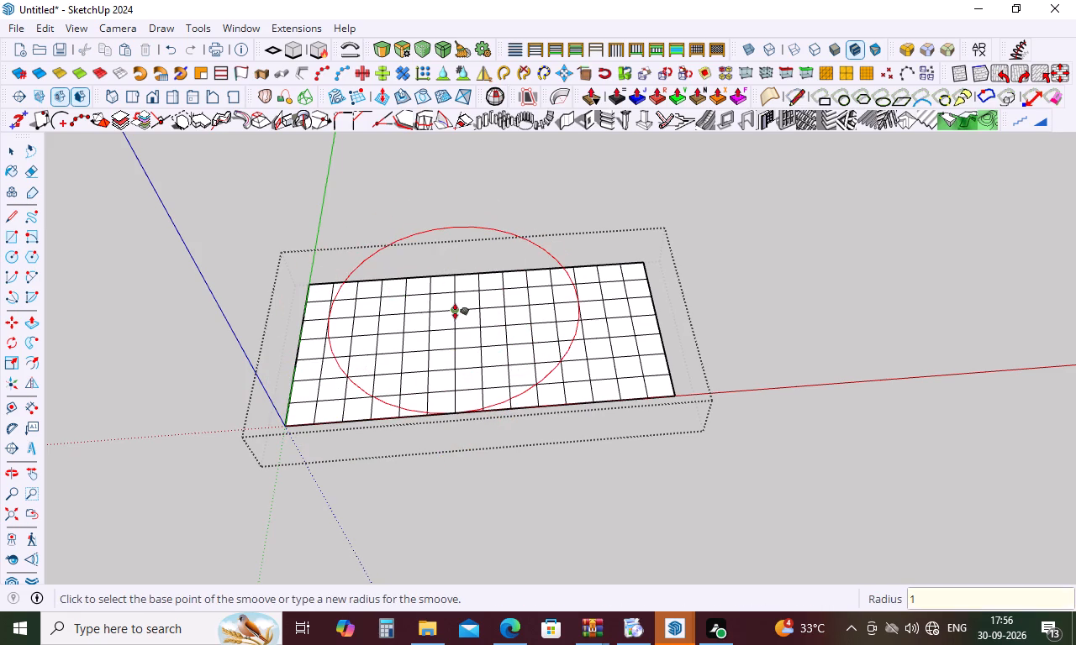
{"action": "type", "text": "0'"}
{"action": "key", "text": "Return"}
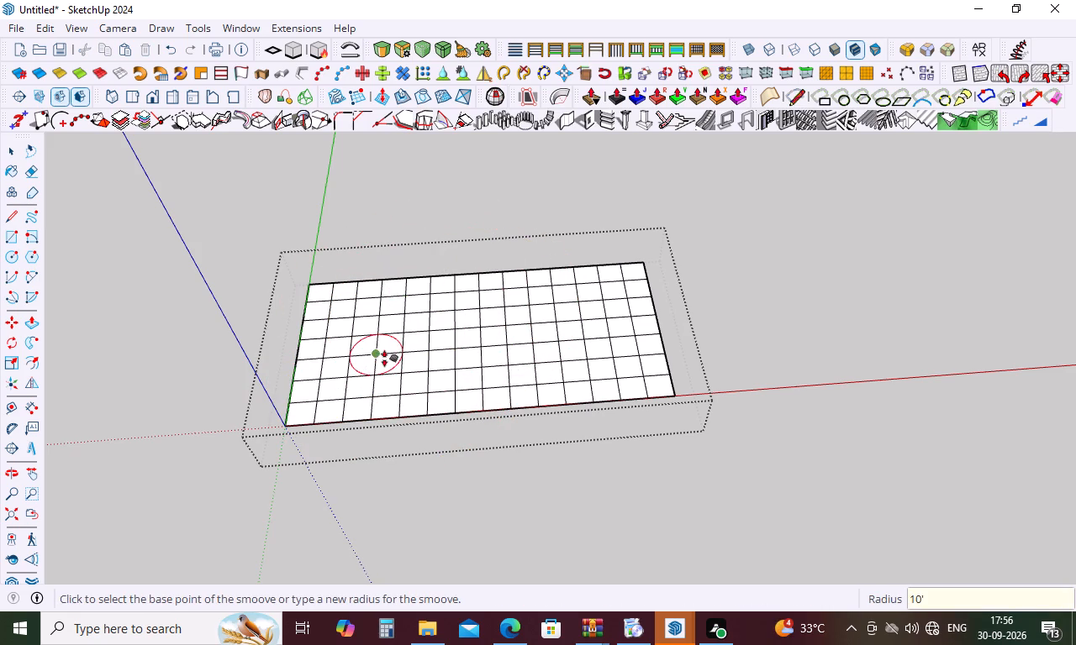
{"action": "left_click", "coordinate": [360, 359]}
{"action": "left_click", "coordinate": [367, 315]}
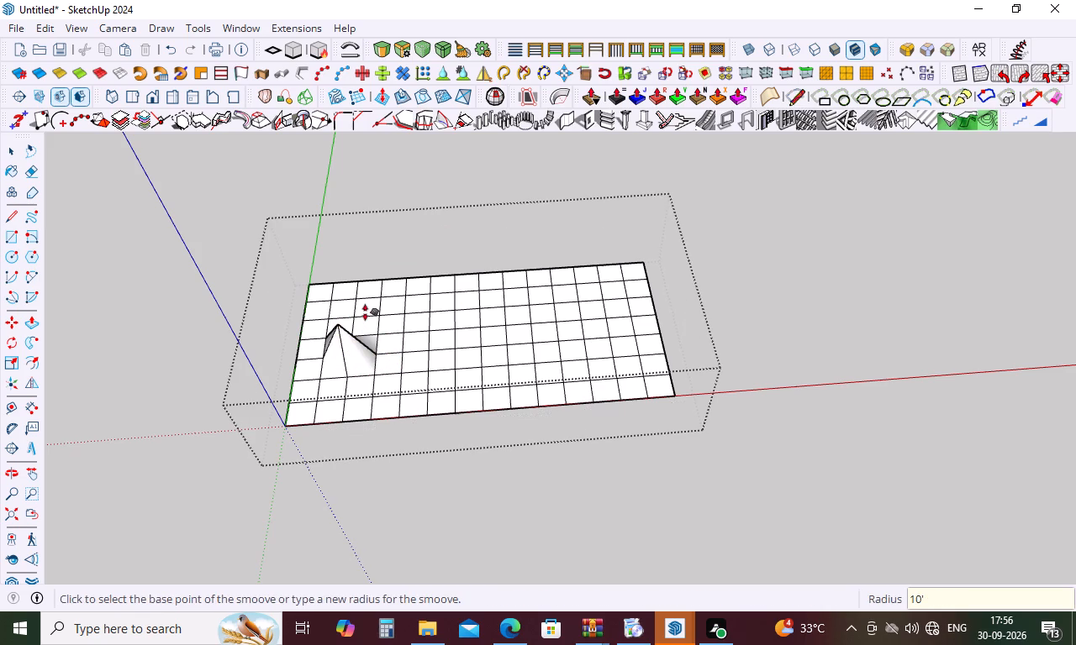
Raise two more Smoove peaks at a 10' radius along the middle of the grid, beyond the first peak.
{"action": "left_click", "coordinate": [441, 342]}
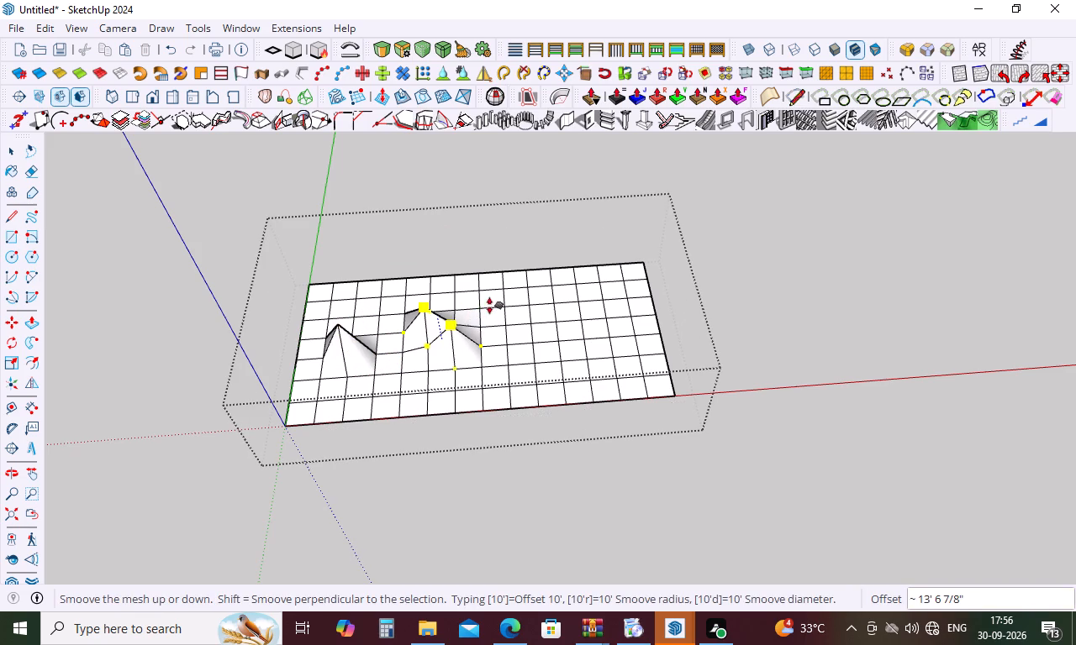
{"action": "left_click", "coordinate": [493, 302]}
{"action": "left_click", "coordinate": [520, 340]}
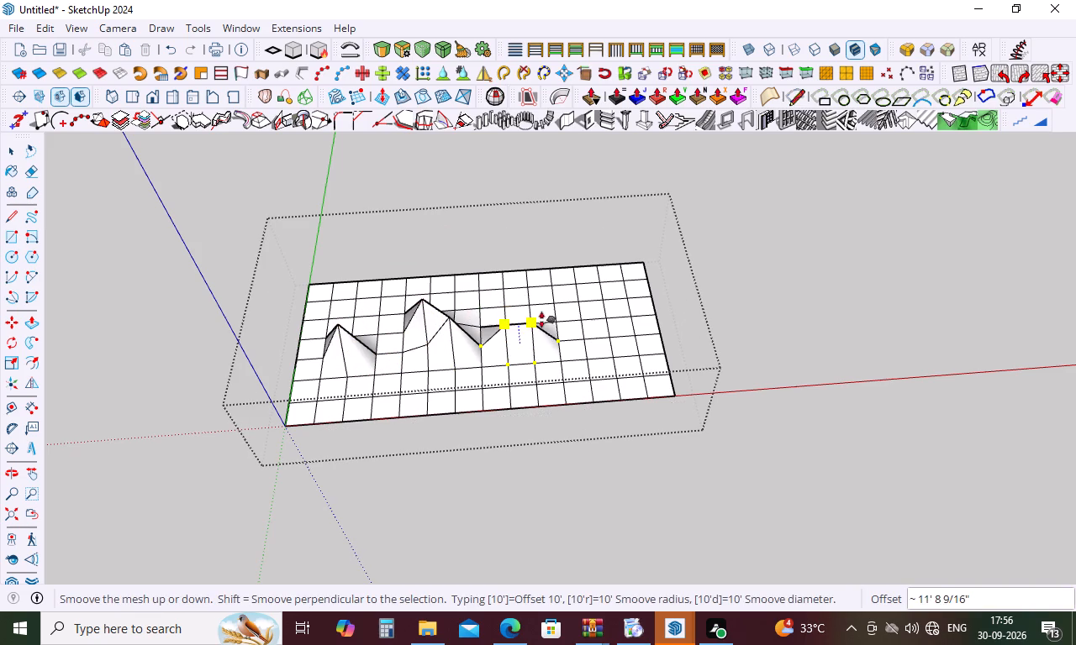
{"action": "left_click", "coordinate": [546, 322]}
Raise three low bumps with the 10' radius Smoove, between the middle peaks and the short end farthest from the origin.
{"action": "middle_click_drag", "start_coordinate": [567, 327], "coordinate": [567, 239]}
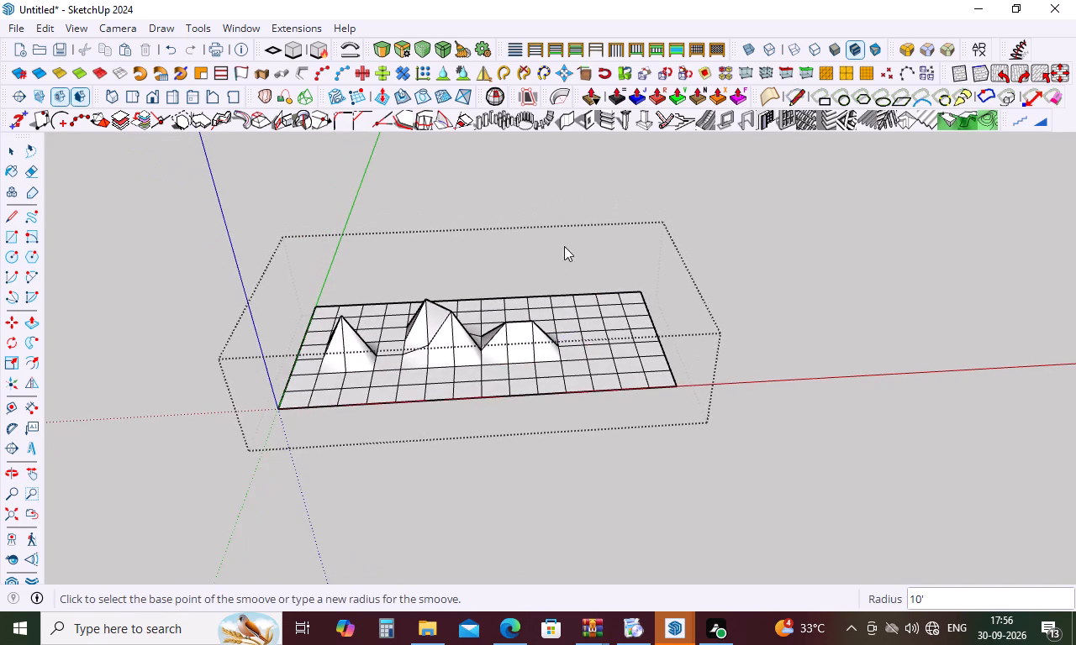
{"action": "scroll", "coordinate": [563, 294], "scroll_direction": "up", "scroll_amount": 9}
{"action": "left_click", "coordinate": [592, 349]}
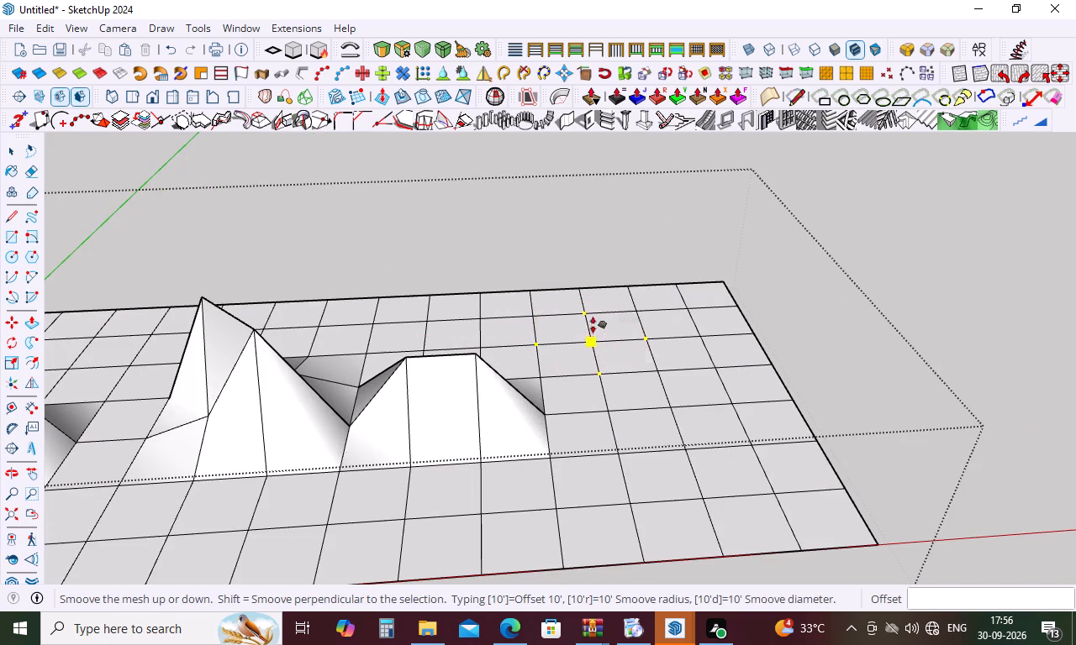
{"action": "left_click", "coordinate": [596, 313]}
{"action": "left_click", "coordinate": [669, 382]}
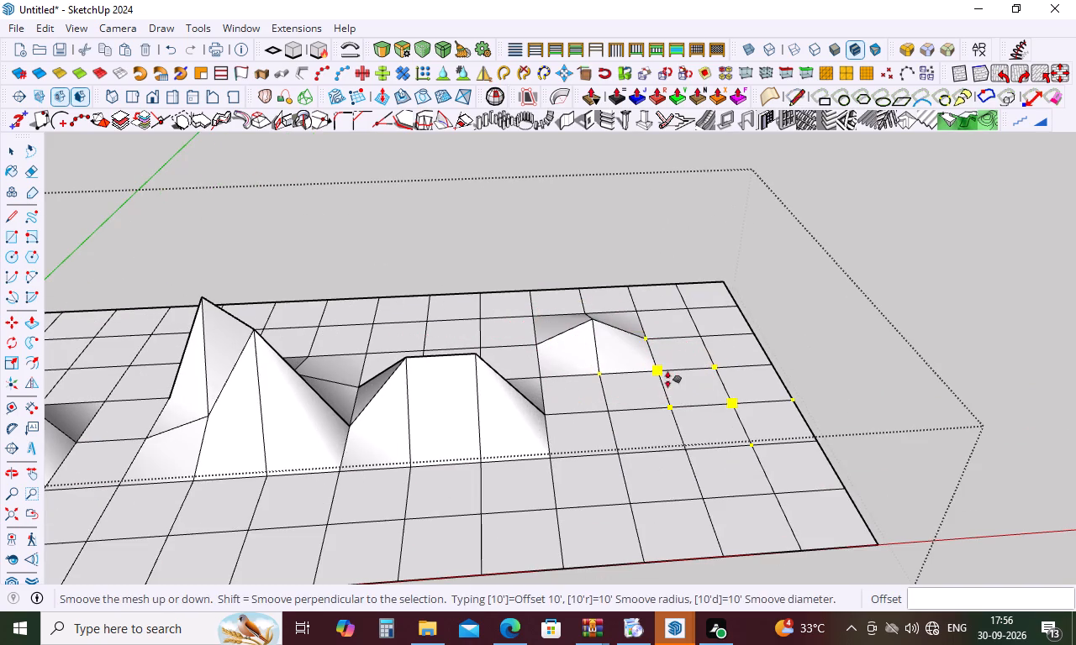
{"action": "left_click", "coordinate": [667, 358]}
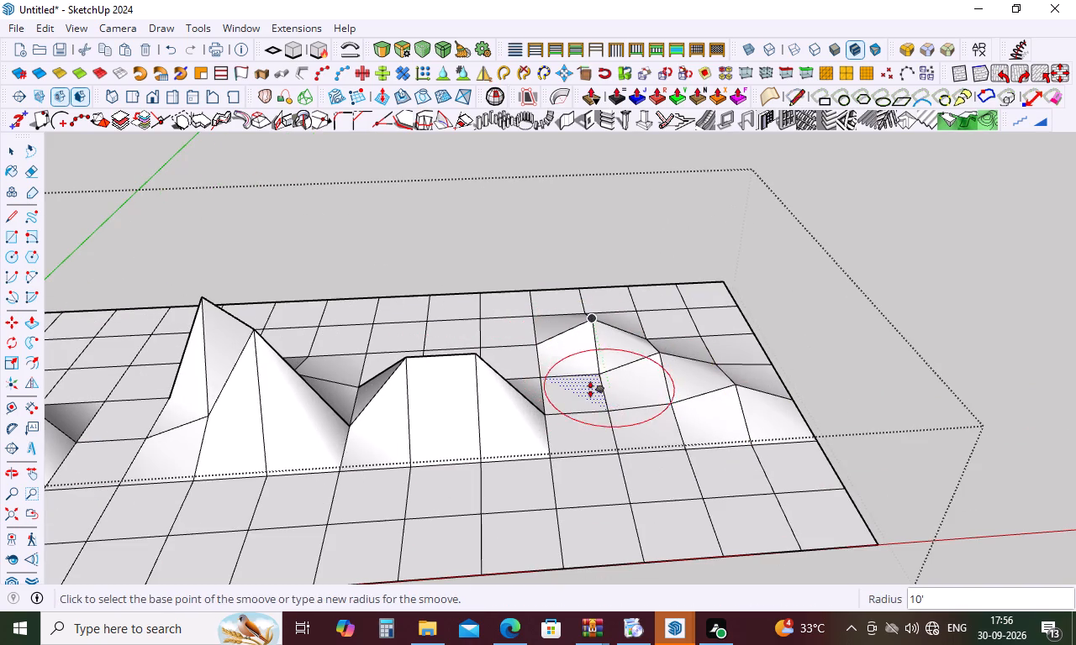
{"action": "left_click", "coordinate": [592, 392]}
{"action": "left_click", "coordinate": [589, 370]}
Smoove five raises at a 10' radius behind the middle peaks, building a ridge with its highest peak at the far long edge.
{"action": "scroll", "coordinate": [578, 289], "scroll_direction": "down", "scroll_amount": 5}
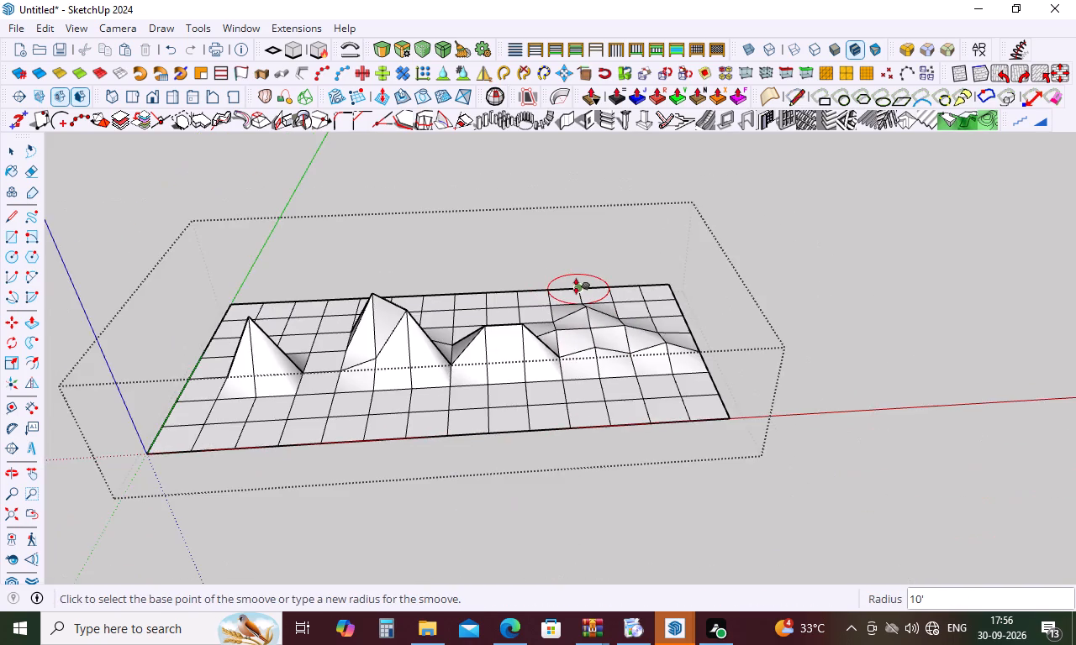
{"action": "scroll", "coordinate": [578, 289], "scroll_direction": "down", "scroll_amount": 3}
{"action": "middle_click_drag", "start_coordinate": [578, 310], "coordinate": [628, 457]}
{"action": "scroll", "coordinate": [513, 294], "scroll_direction": "up", "scroll_amount": 5}
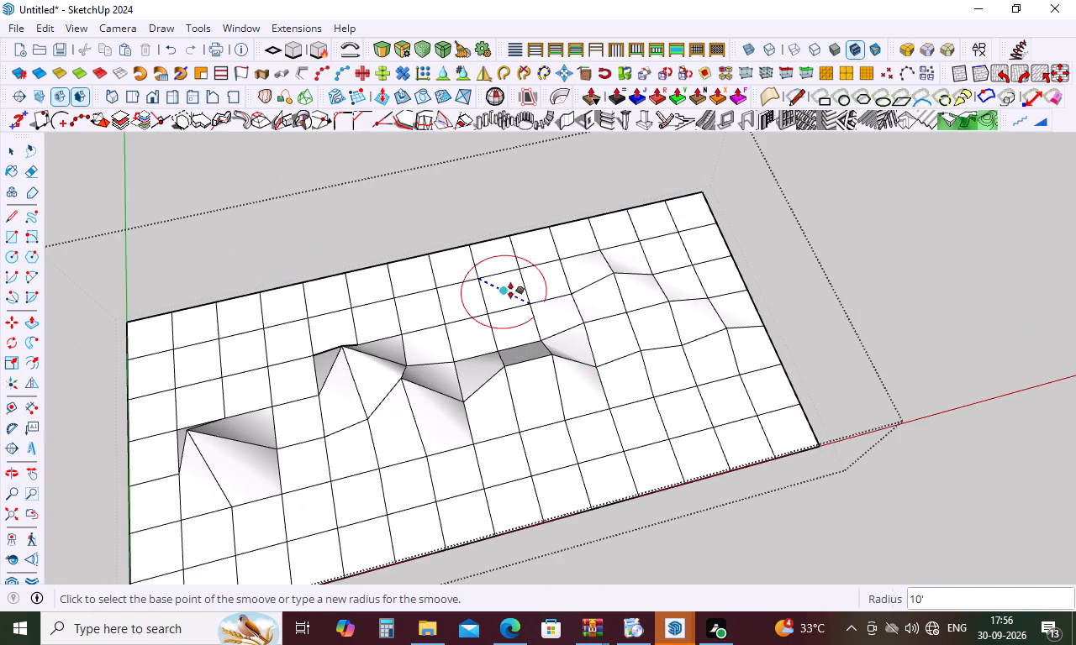
{"action": "left_click", "coordinate": [512, 294]}
{"action": "left_click", "coordinate": [518, 260]}
{"action": "left_click", "coordinate": [477, 328]}
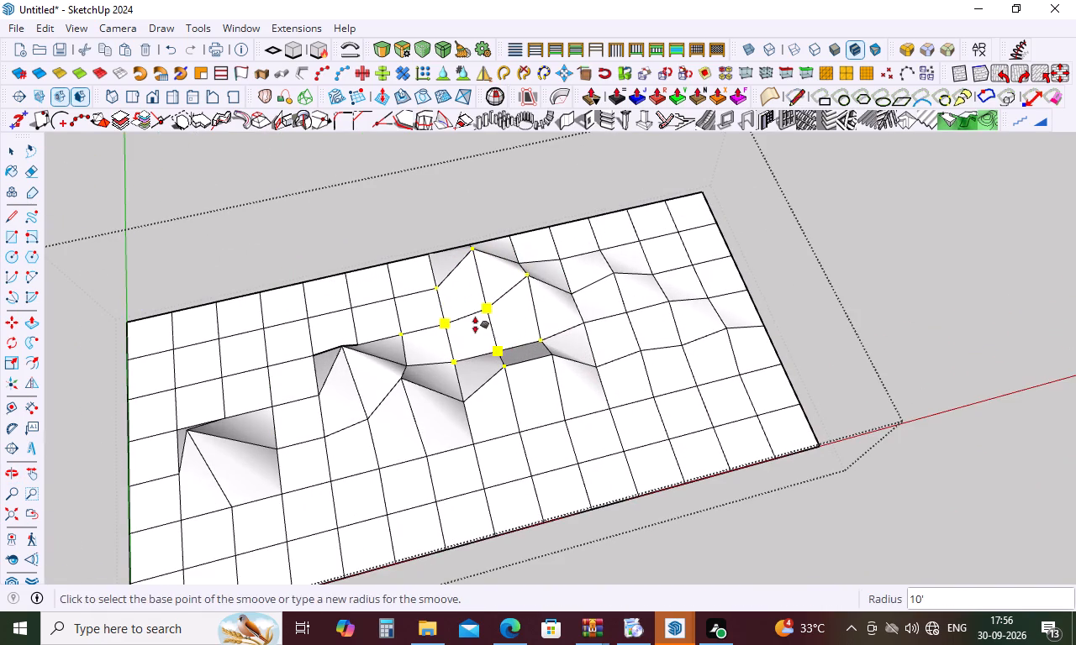
{"action": "left_click", "coordinate": [456, 302]}
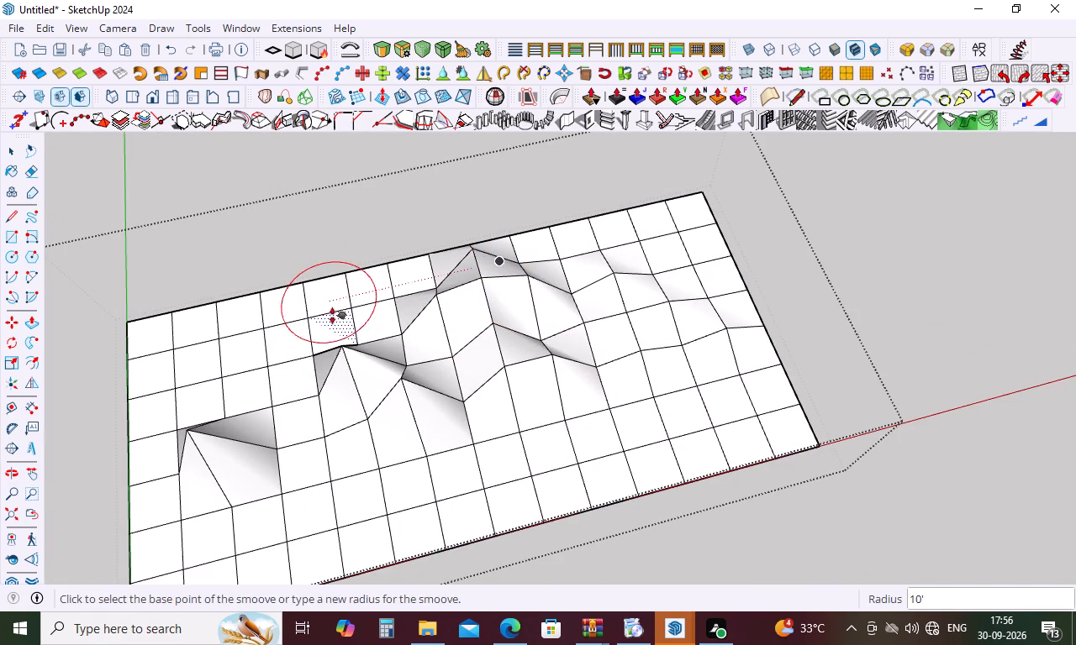
{"action": "left_click", "coordinate": [357, 318]}
{"action": "left_click", "coordinate": [366, 296]}
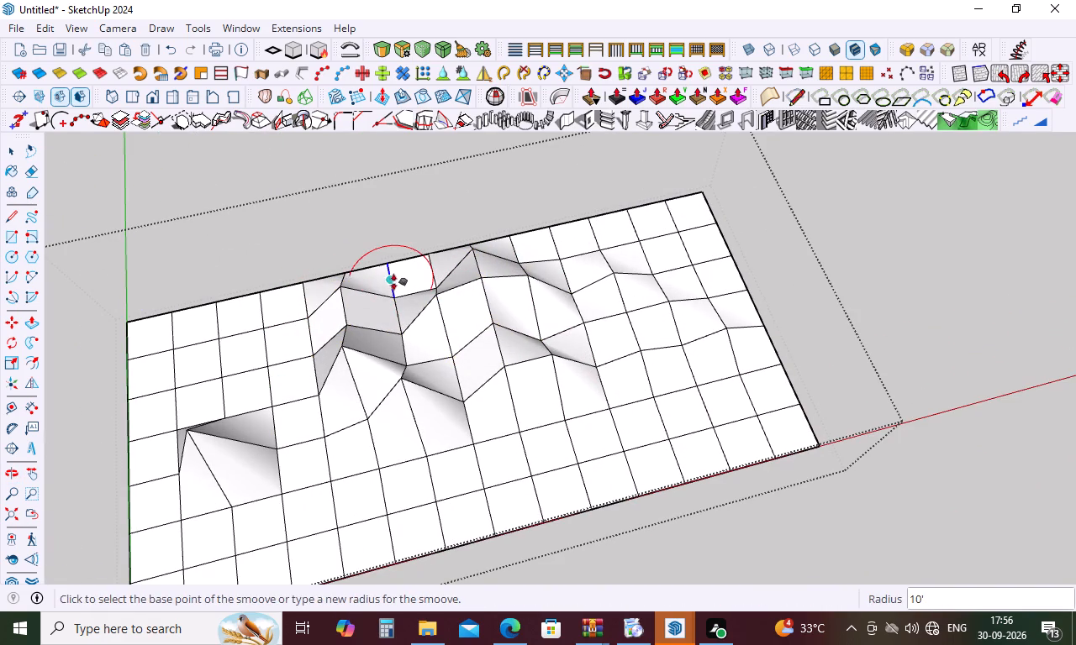
{"action": "left_click", "coordinate": [400, 286]}
{"action": "left_click", "coordinate": [396, 258]}
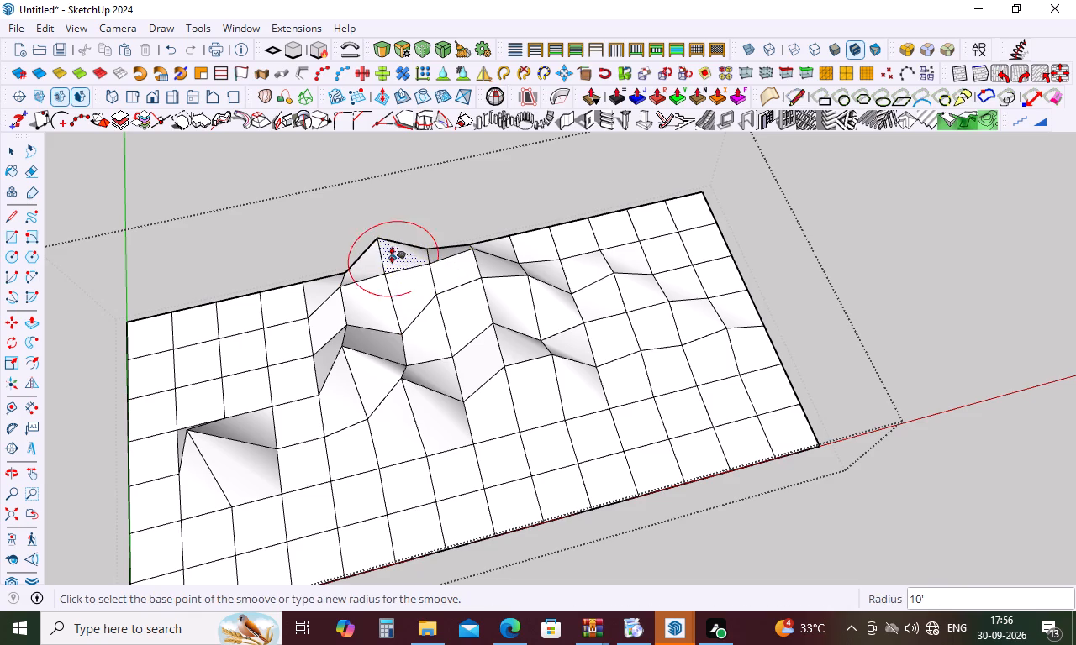
{"action": "left_click", "coordinate": [403, 320]}
{"action": "left_click", "coordinate": [393, 287]}
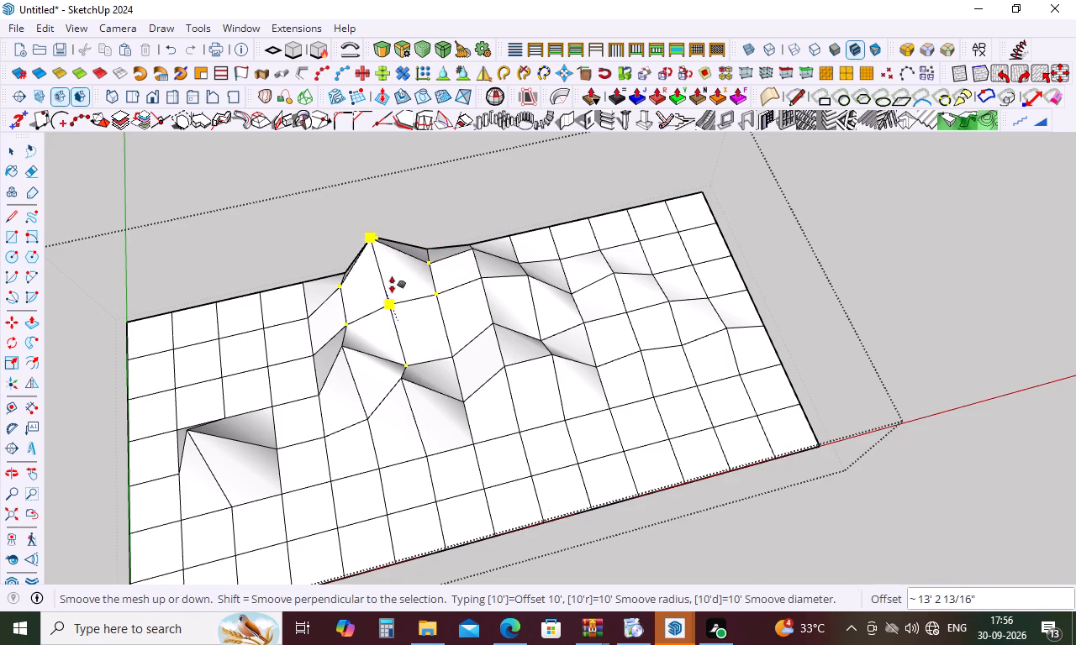
Smoove three lower hills at a 10' radius around the first peak, filling the area between it and its neighbouring peaks.
{"action": "left_click", "coordinate": [262, 369]}
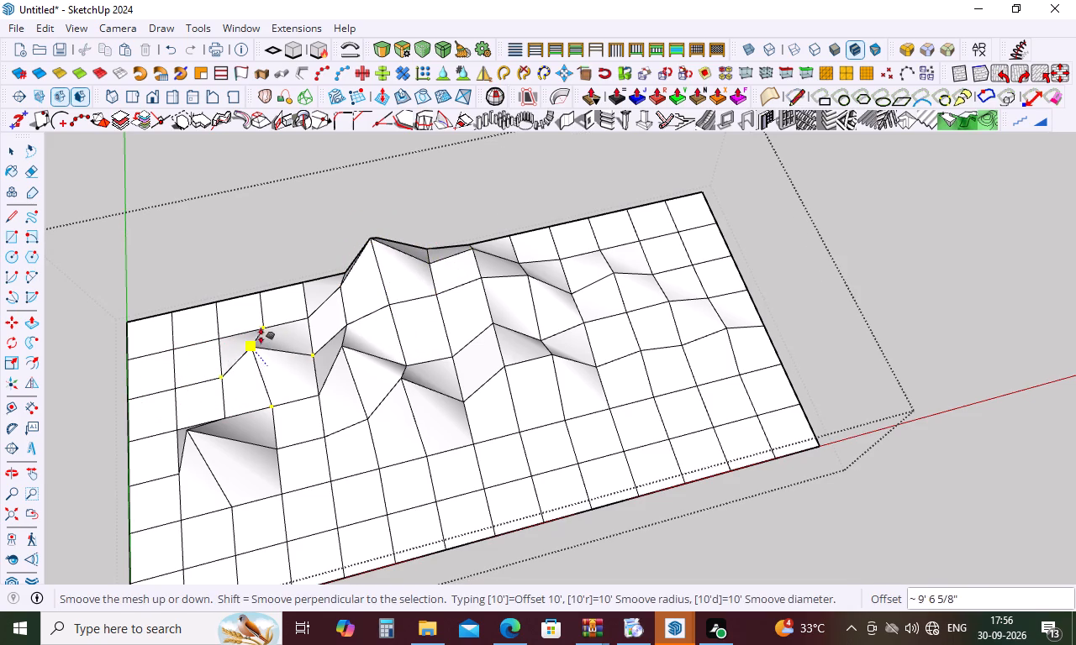
{"action": "left_click", "coordinate": [262, 335]}
{"action": "left_click", "coordinate": [208, 387]}
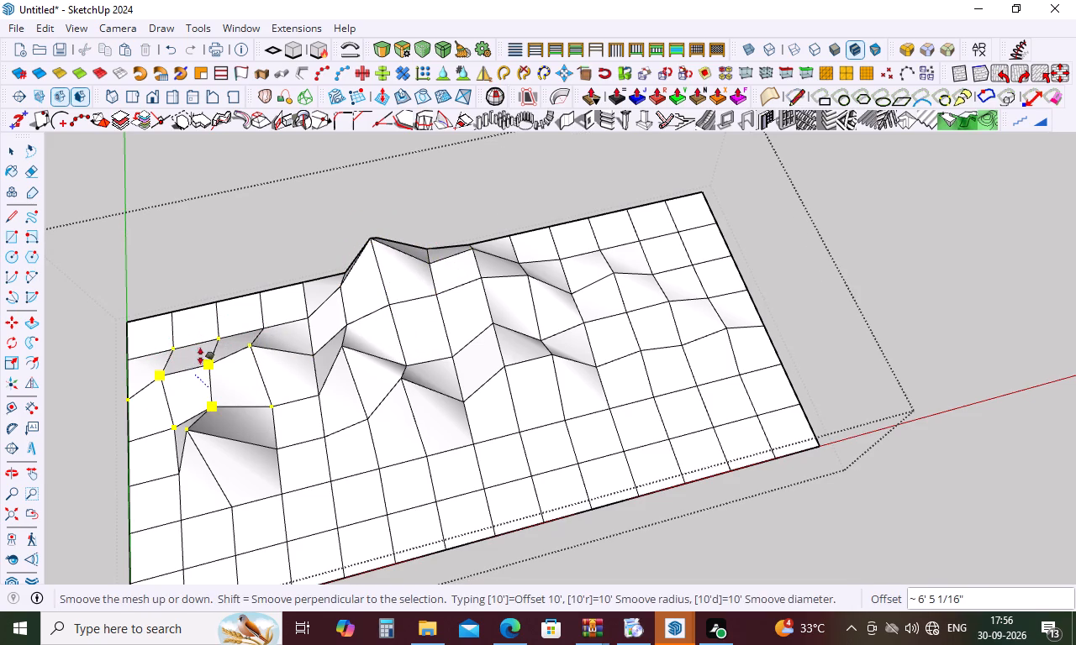
{"action": "left_click", "coordinate": [201, 357]}
{"action": "middle_click_drag", "start_coordinate": [333, 403], "coordinate": [291, 262]}
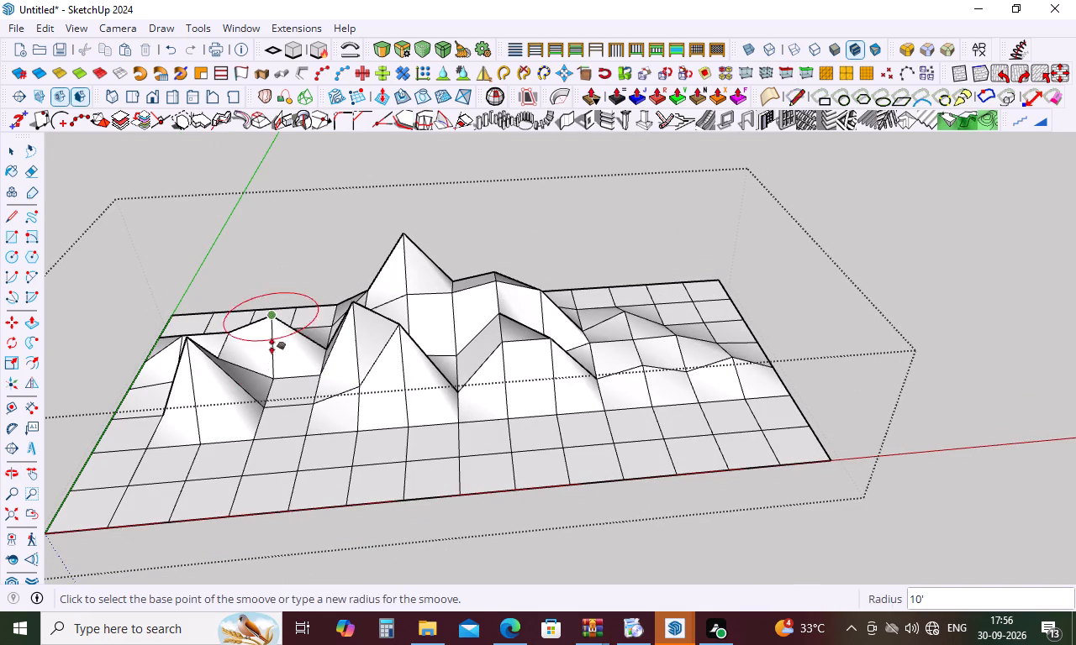
{"action": "left_click", "coordinate": [290, 392]}
{"action": "left_click", "coordinate": [286, 373]}
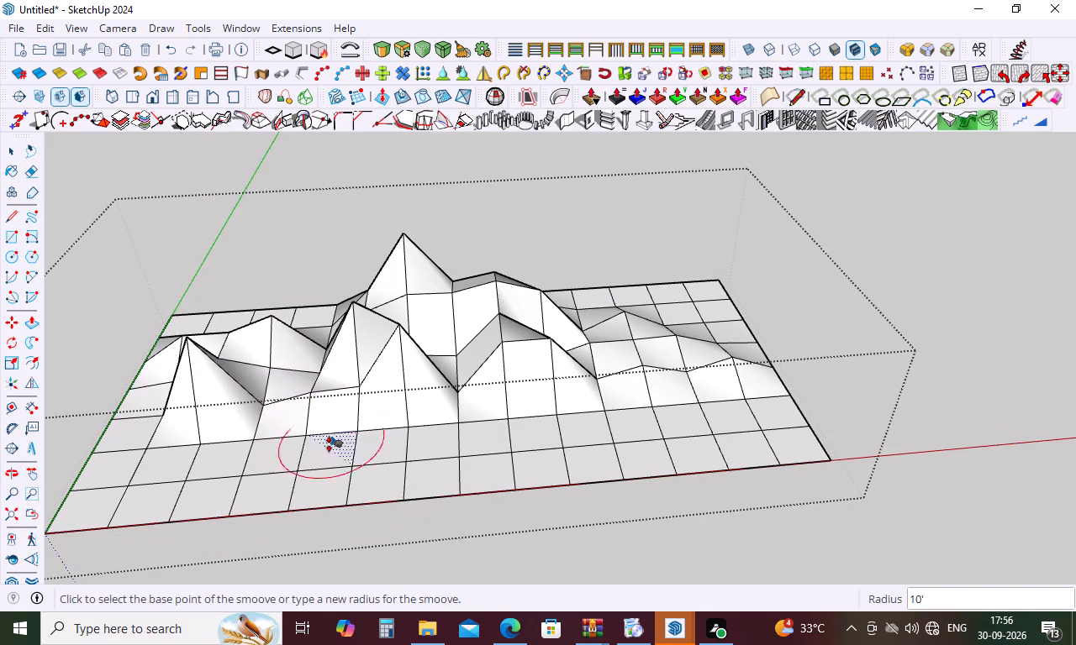
Smoove three low mounds and one tall peak at a 10' radius near the red-axis edge, from the origin corner to mid-length.
{"action": "left_click", "coordinate": [321, 459]}
{"action": "left_click", "coordinate": [314, 443]}
{"action": "left_click", "coordinate": [196, 474]}
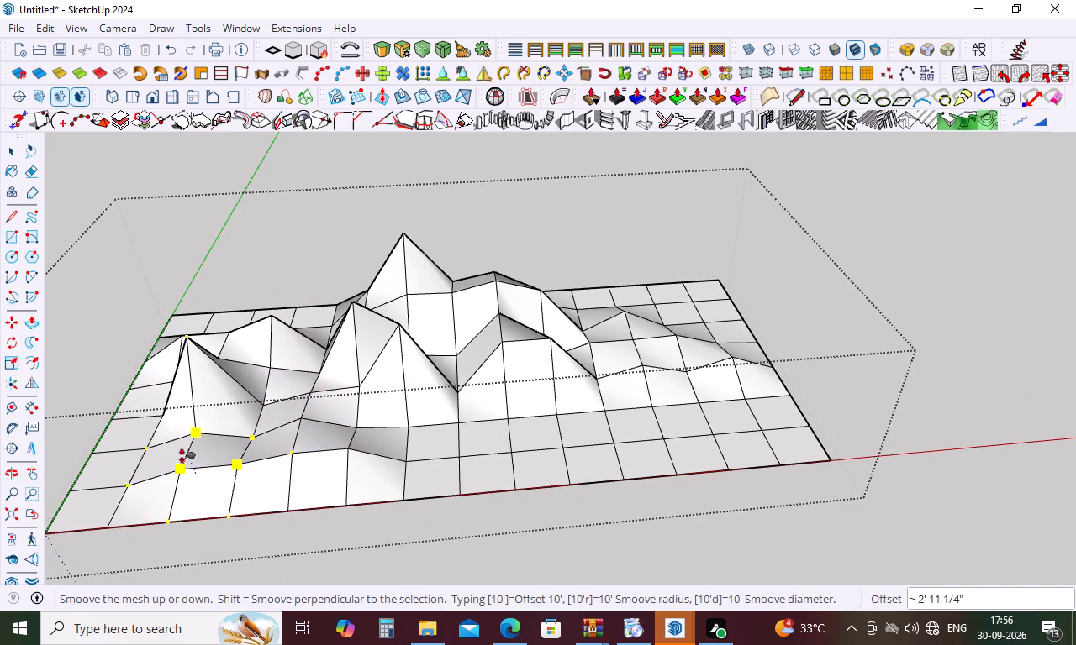
{"action": "left_click", "coordinate": [183, 459]}
{"action": "left_click", "coordinate": [125, 480]}
{"action": "left_click", "coordinate": [123, 465]}
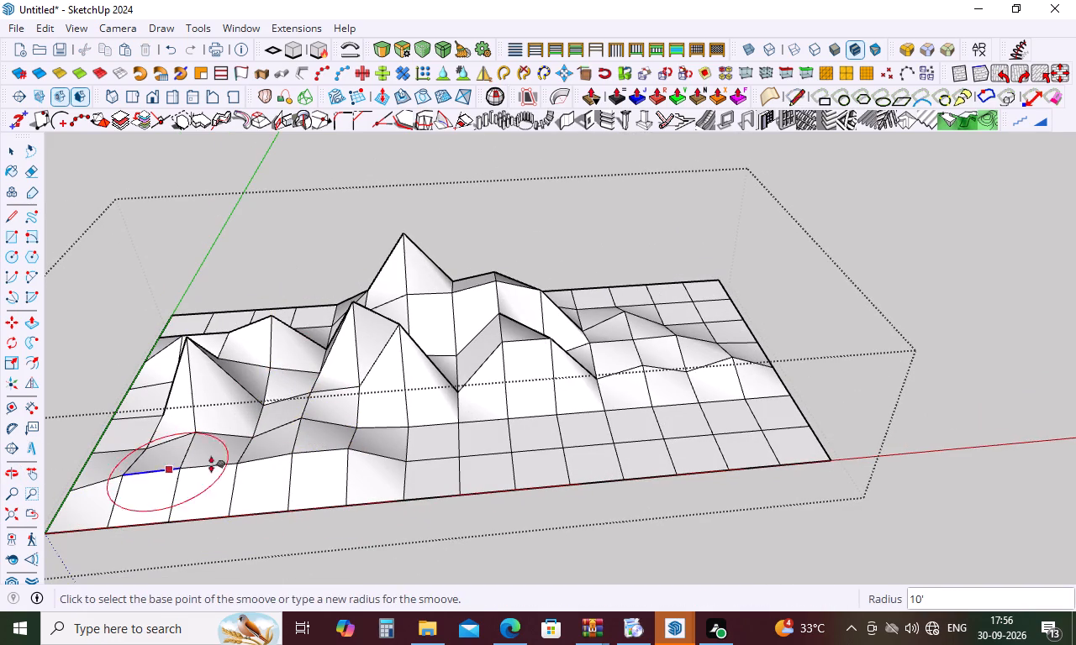
{"action": "left_click", "coordinate": [452, 454]}
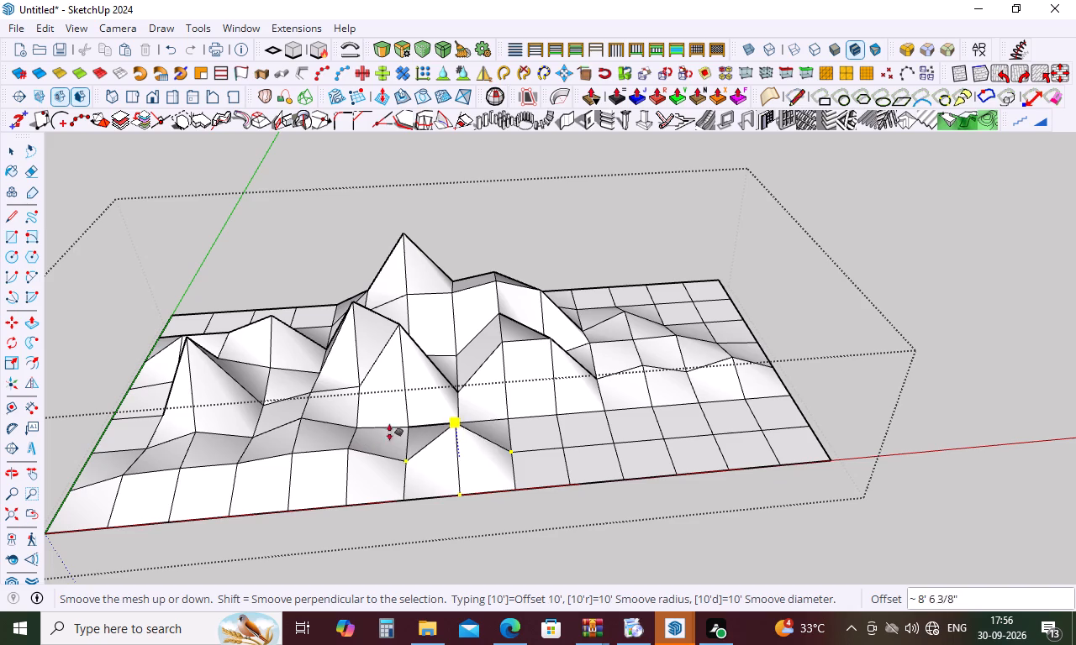
{"action": "left_click", "coordinate": [402, 395]}
Draw a small closed four-sided outline with the Line tool on the flat cells beyond the tall peak near the red-axis edge.
{"action": "middle_click_drag", "start_coordinate": [503, 403], "coordinate": [505, 532]}
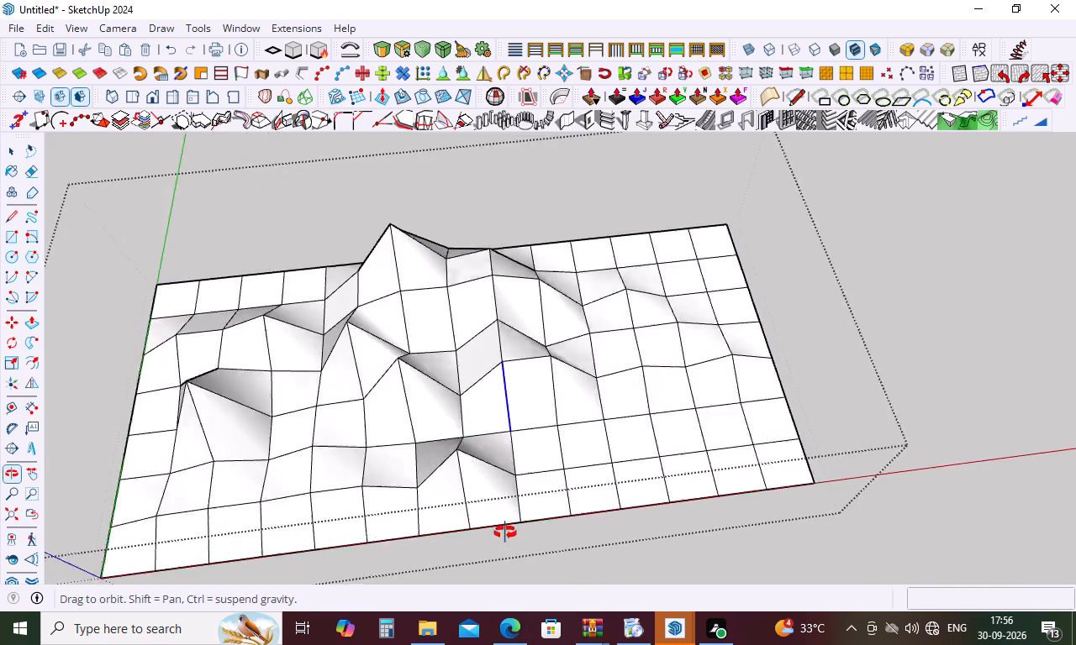
{"action": "middle_click_drag", "start_coordinate": [505, 532], "coordinate": [372, 349]}
{"action": "key", "text": "space"}
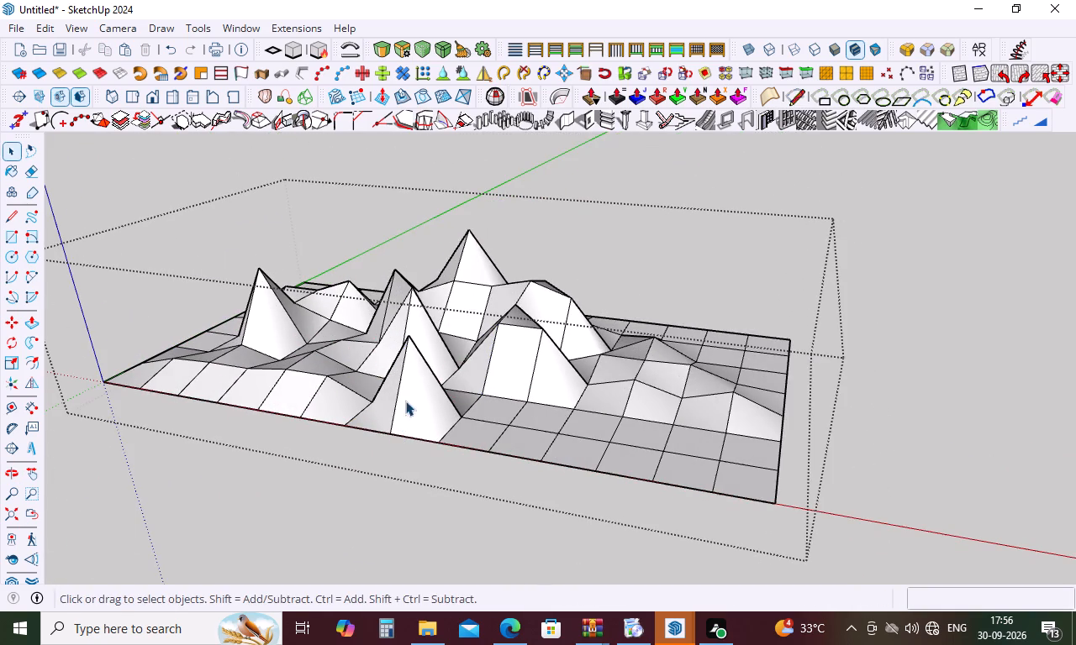
{"action": "key", "text": "l"}
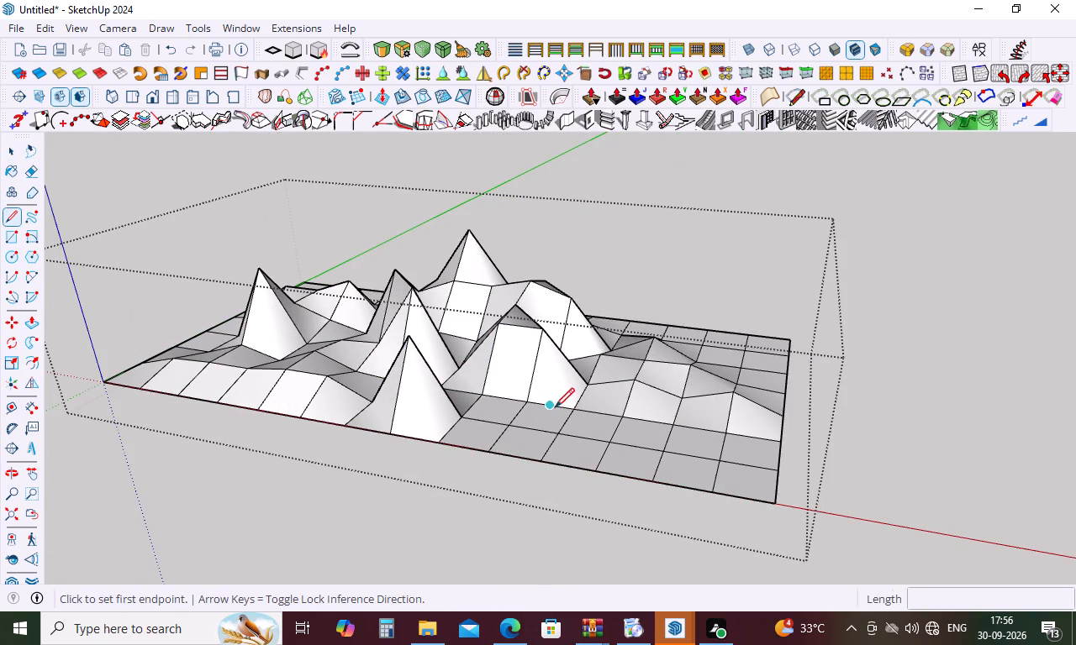
{"action": "left_click", "coordinate": [556, 412]}
{"action": "left_click", "coordinate": [563, 443]}
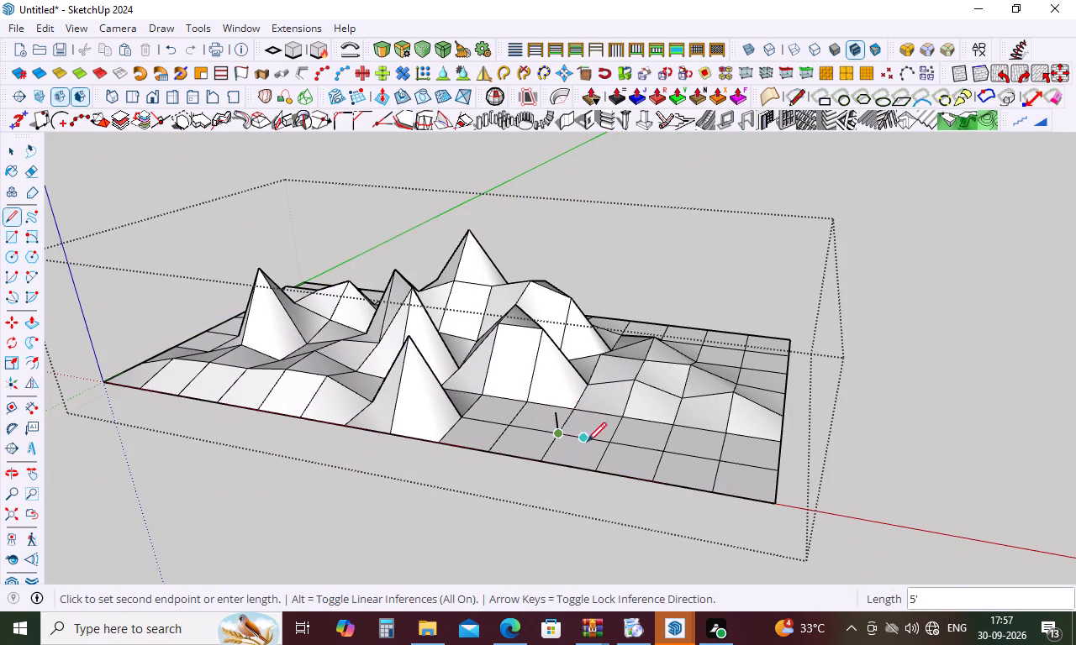
{"action": "left_click", "coordinate": [604, 425]}
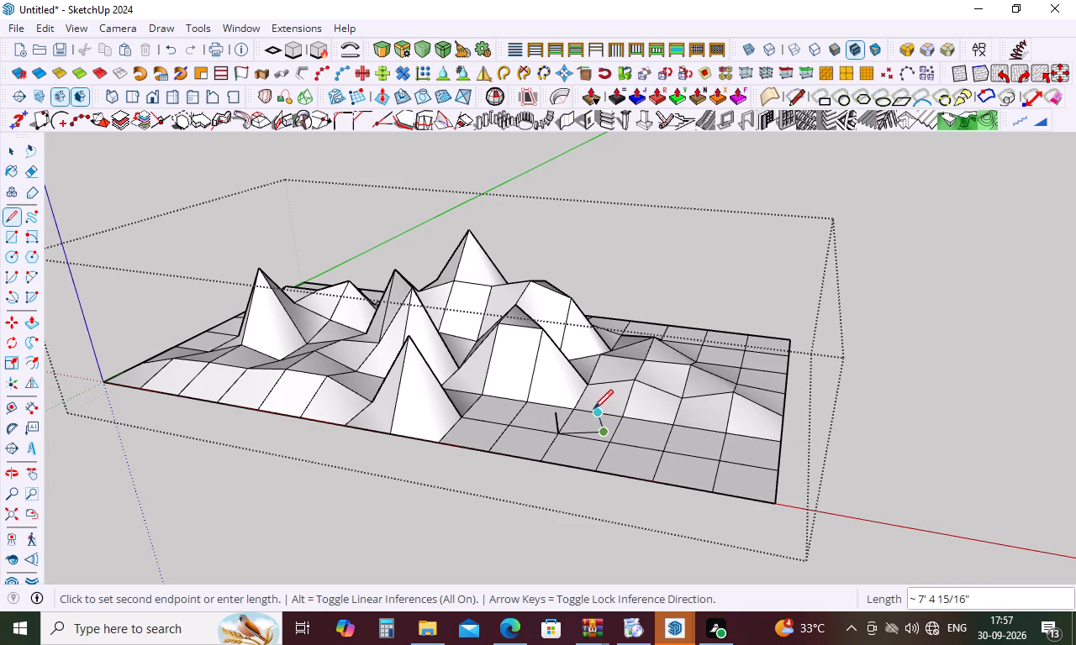
{"action": "left_click", "coordinate": [593, 407]}
{"action": "left_click", "coordinate": [560, 414]}
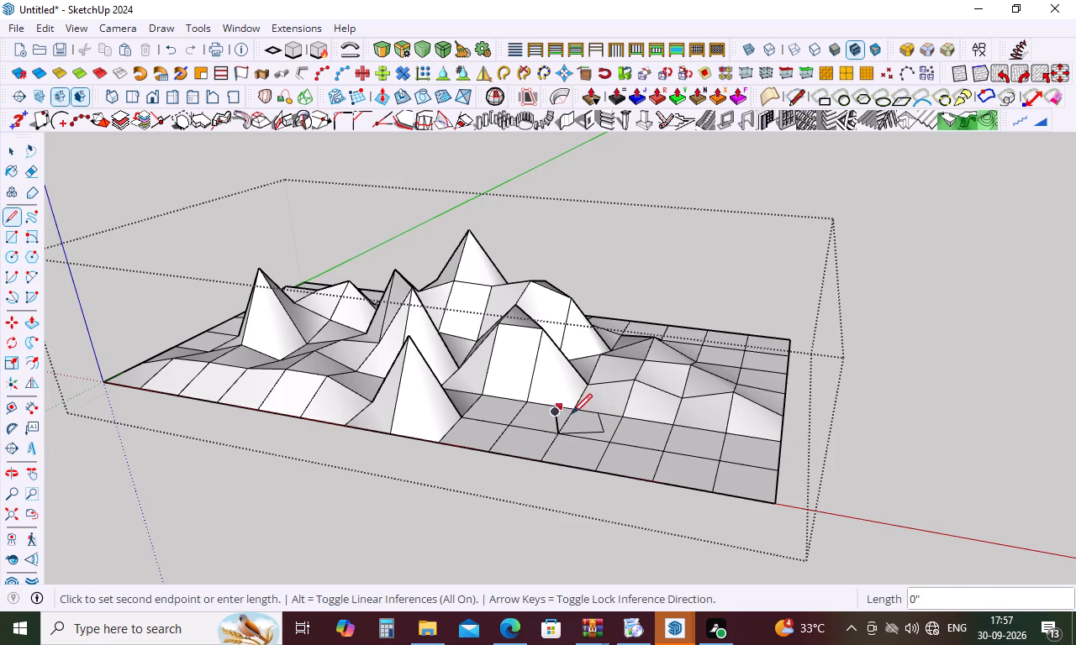
{"action": "left_click", "coordinate": [595, 408]}
{"action": "key", "text": "space"}
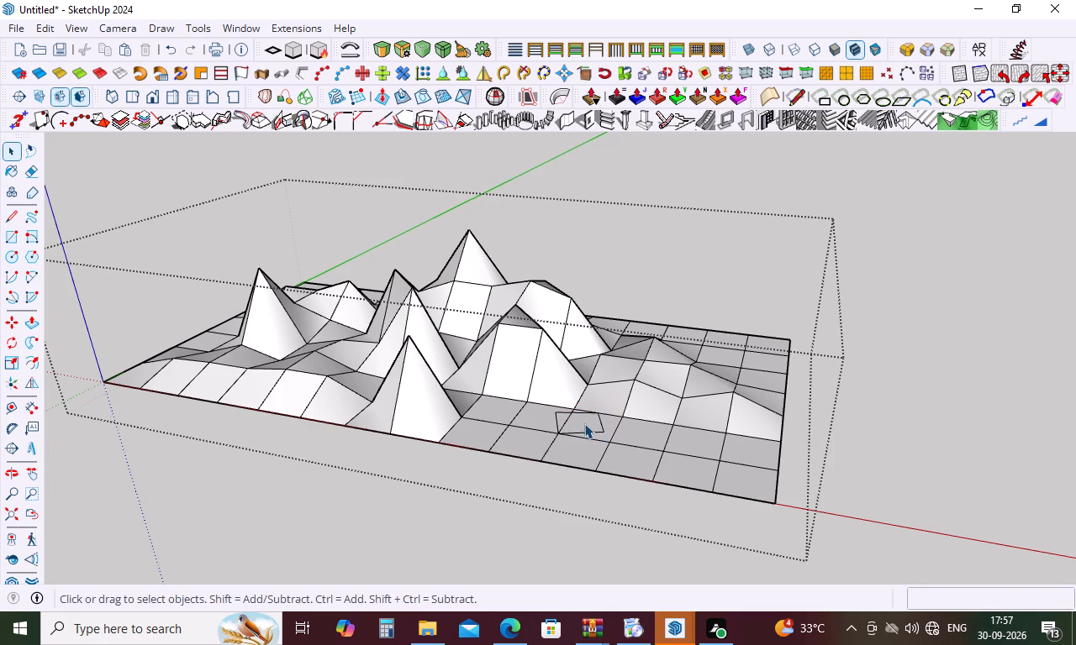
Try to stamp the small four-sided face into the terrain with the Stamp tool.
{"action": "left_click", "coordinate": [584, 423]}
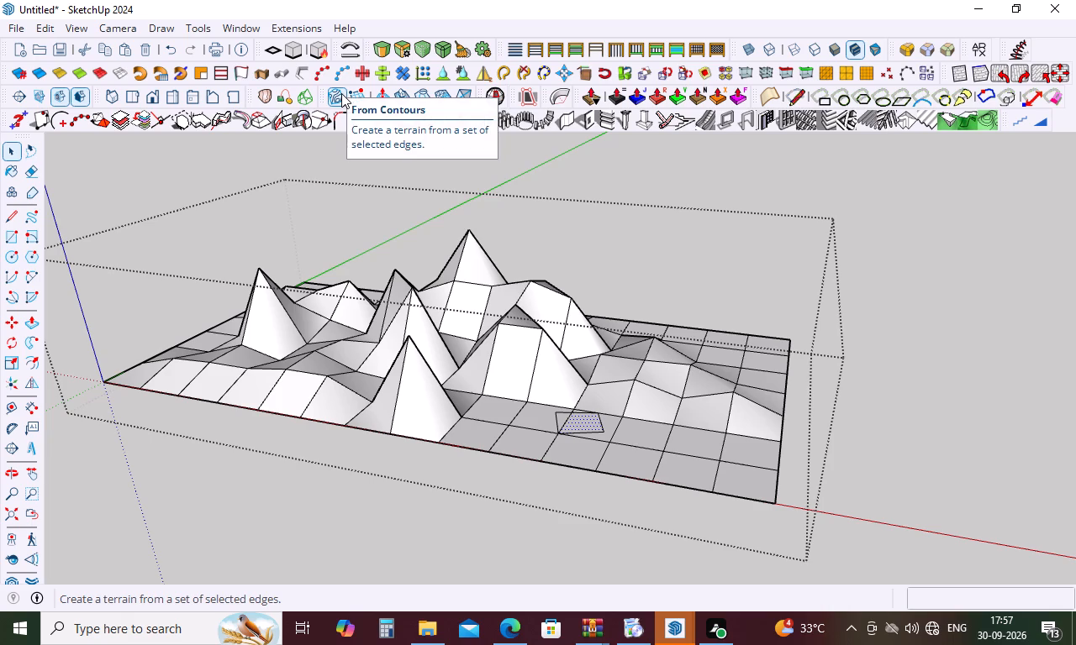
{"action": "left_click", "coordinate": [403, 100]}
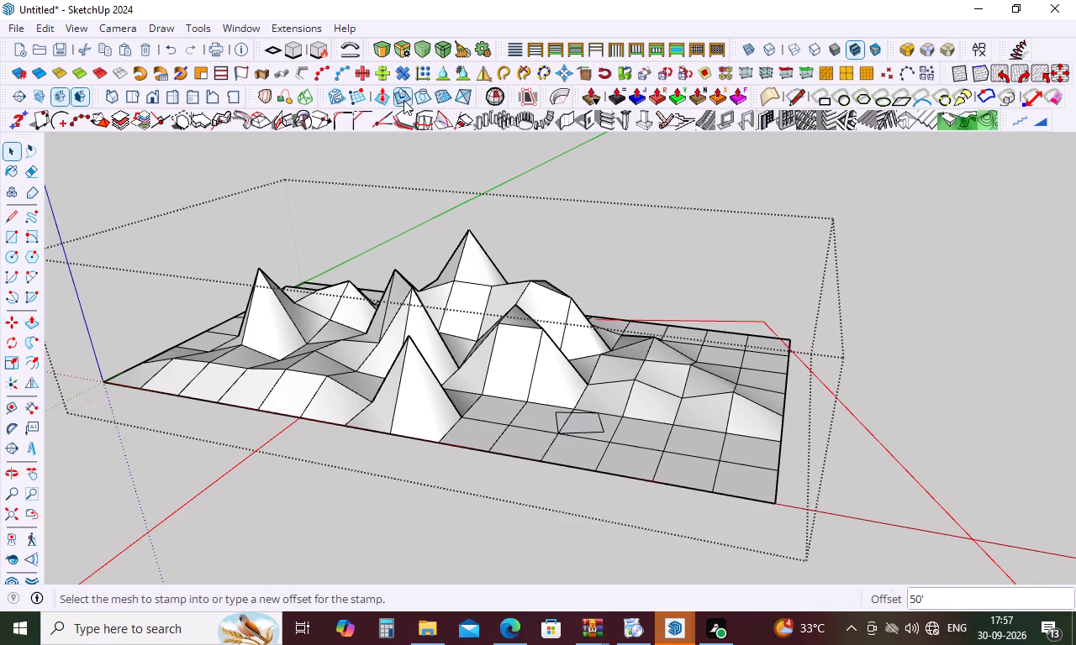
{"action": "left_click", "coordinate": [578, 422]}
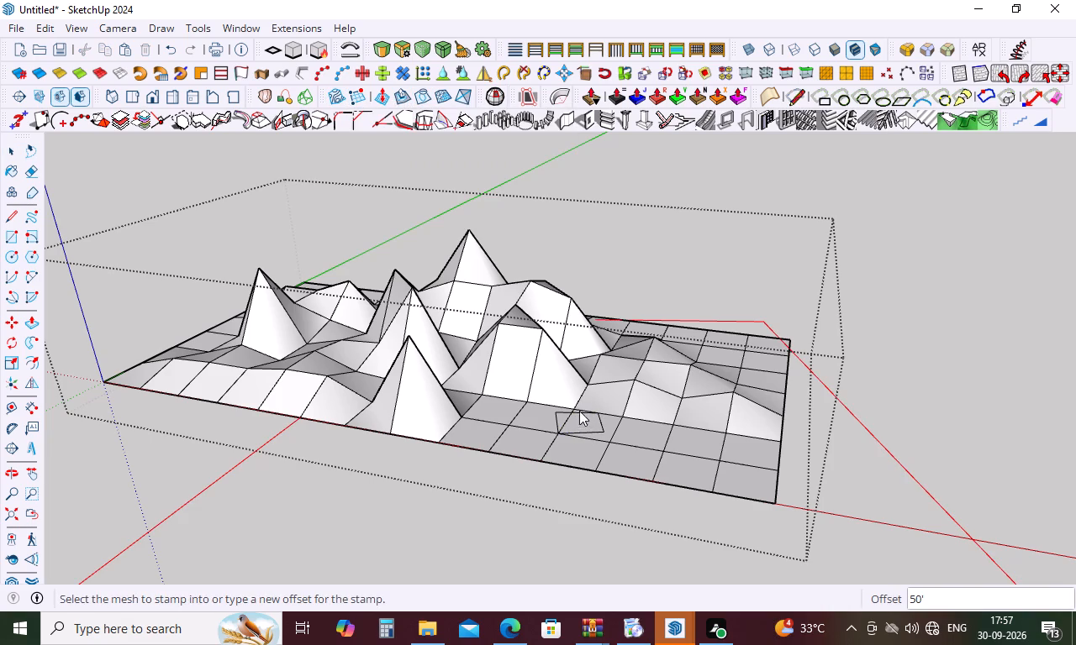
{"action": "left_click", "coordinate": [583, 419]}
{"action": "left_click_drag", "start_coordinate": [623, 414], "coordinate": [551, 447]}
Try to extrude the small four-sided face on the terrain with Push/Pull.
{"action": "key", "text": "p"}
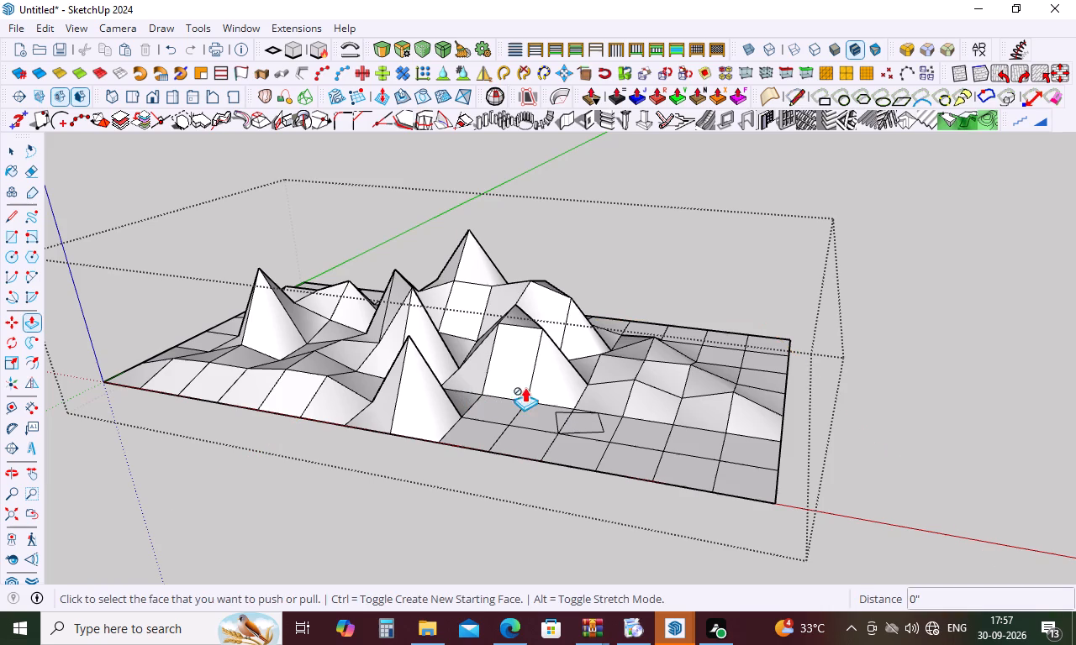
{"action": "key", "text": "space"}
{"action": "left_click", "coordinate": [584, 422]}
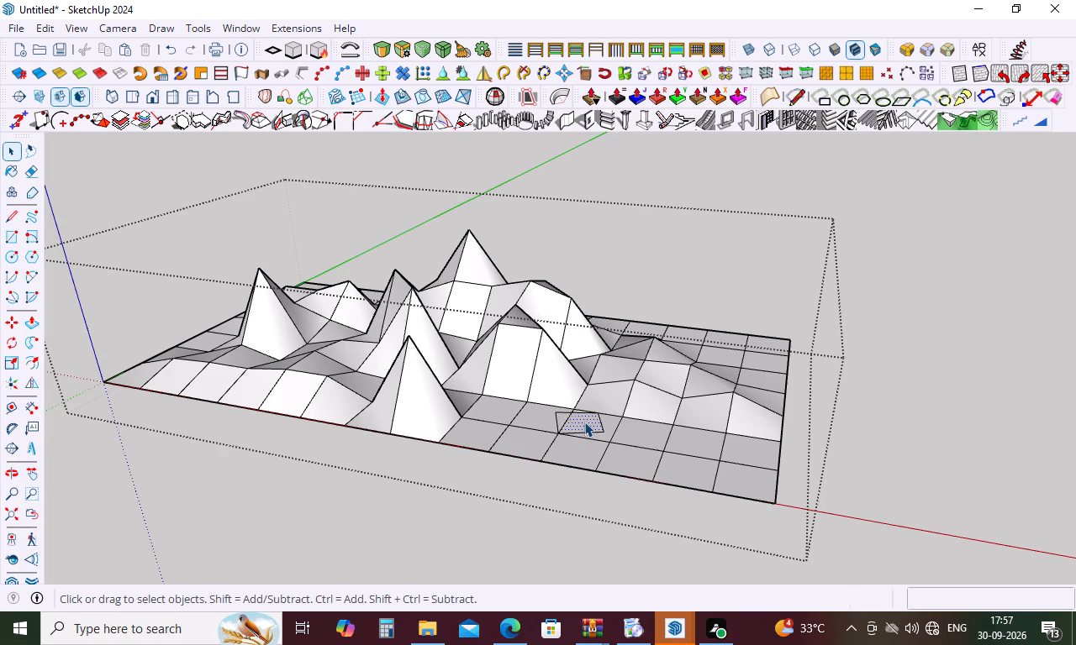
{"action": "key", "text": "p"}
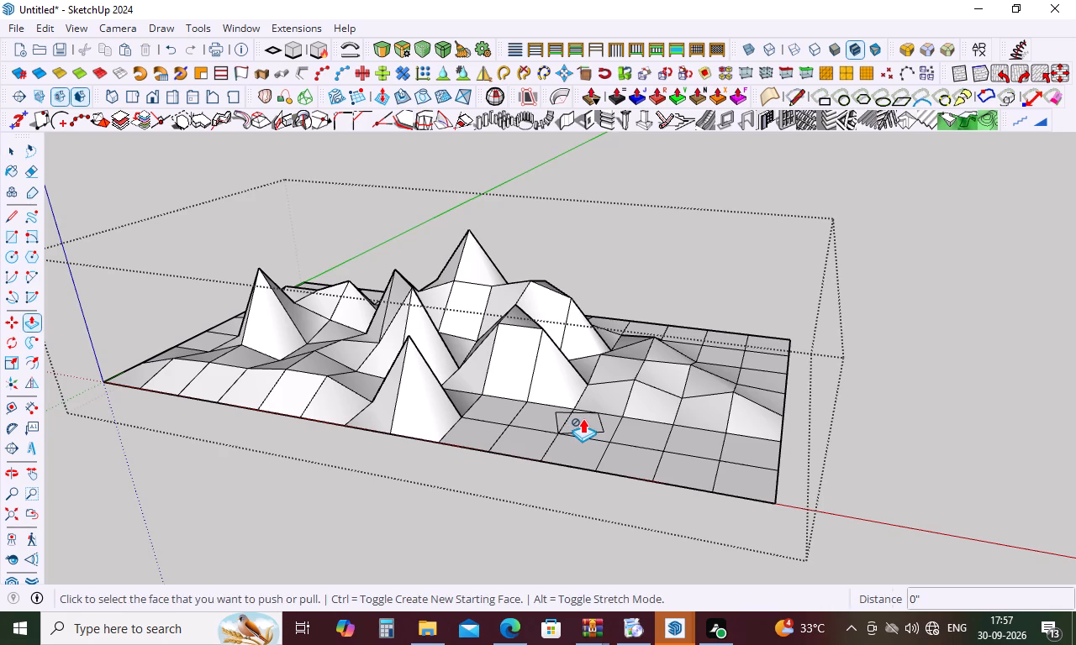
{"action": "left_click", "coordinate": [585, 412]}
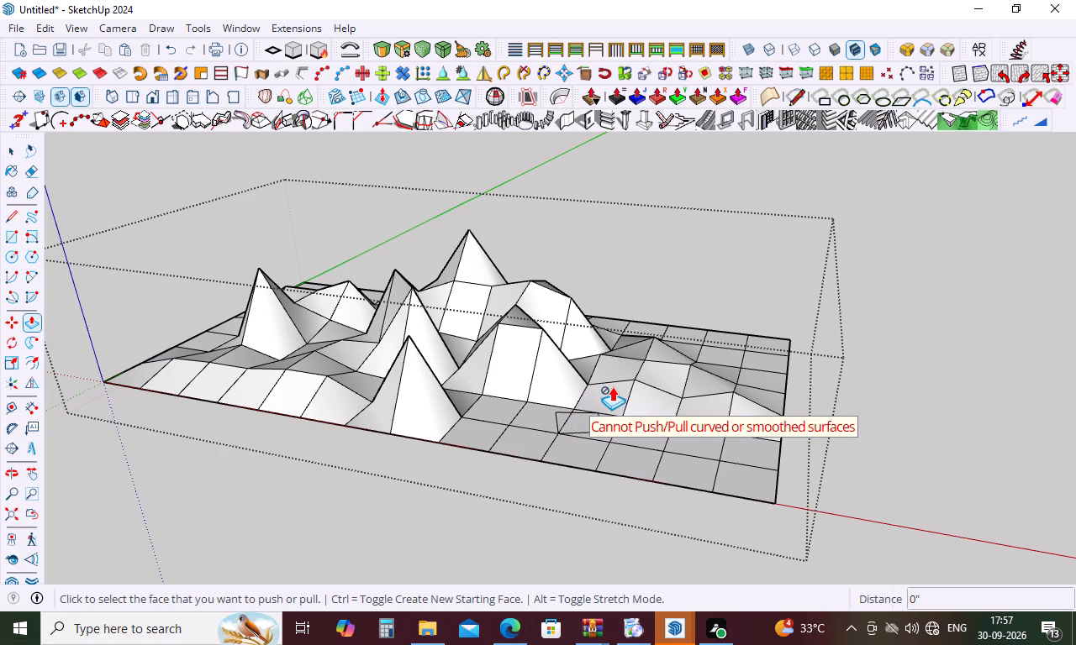
Draw a rectangle above the terrain's flat cells, next to the small four-sided outline near the red-axis edge.
{"action": "key", "text": "Escape"}
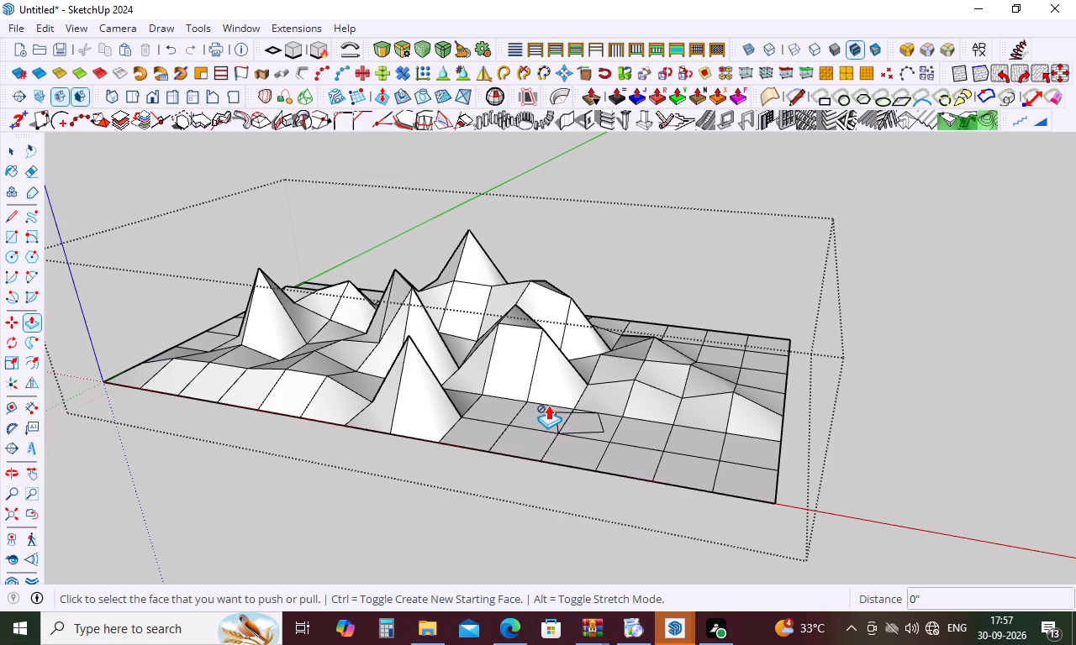
{"action": "middle_click_drag", "start_coordinate": [620, 406], "coordinate": [620, 396]}
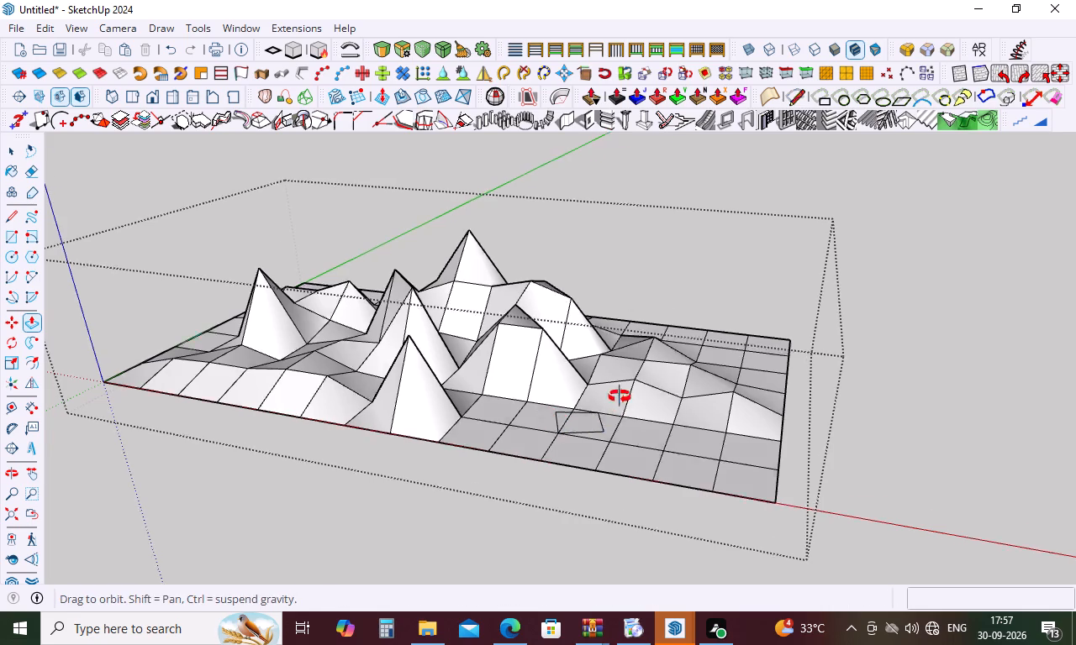
{"action": "middle_click_drag", "start_coordinate": [620, 396], "coordinate": [628, 293]}
{"action": "key", "text": "r"}
{"action": "left_click", "coordinate": [623, 337]}
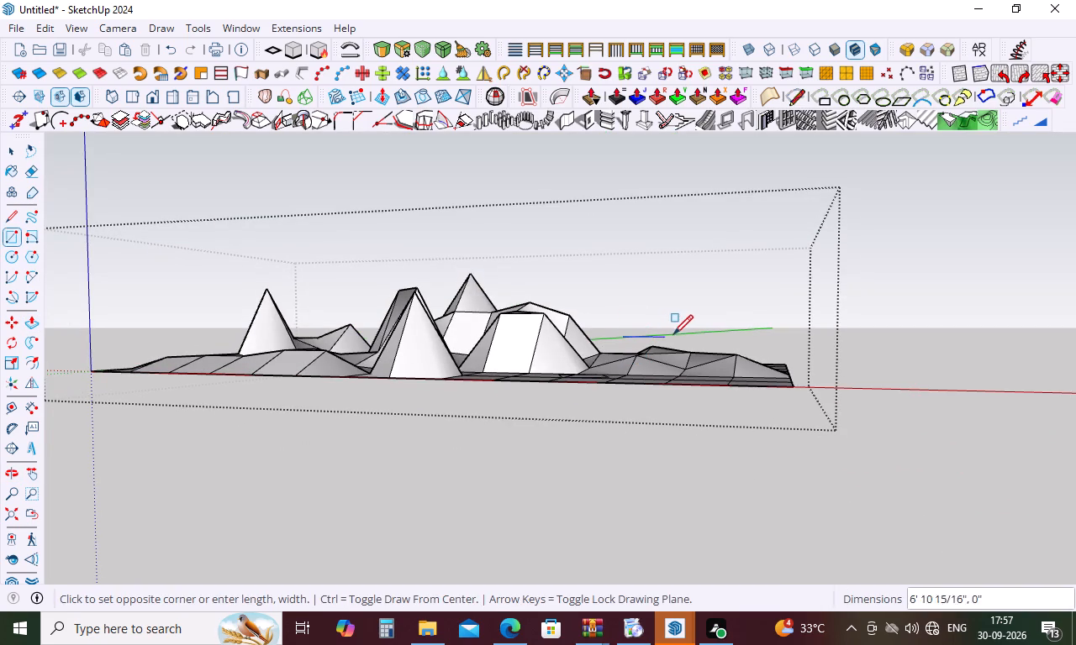
{"action": "left_click", "coordinate": [683, 332]}
{"action": "middle_click_drag", "start_coordinate": [685, 331], "coordinate": [720, 484]}
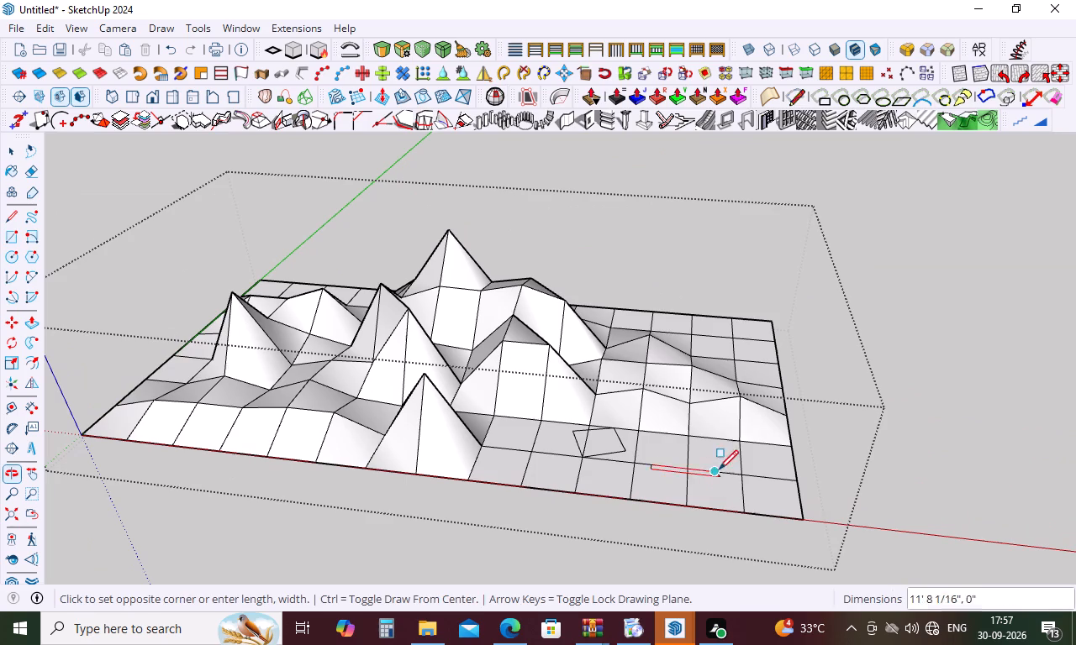
{"action": "left_click", "coordinate": [711, 413]}
{"action": "middle_click_drag", "start_coordinate": [770, 454], "coordinate": [740, 348]}
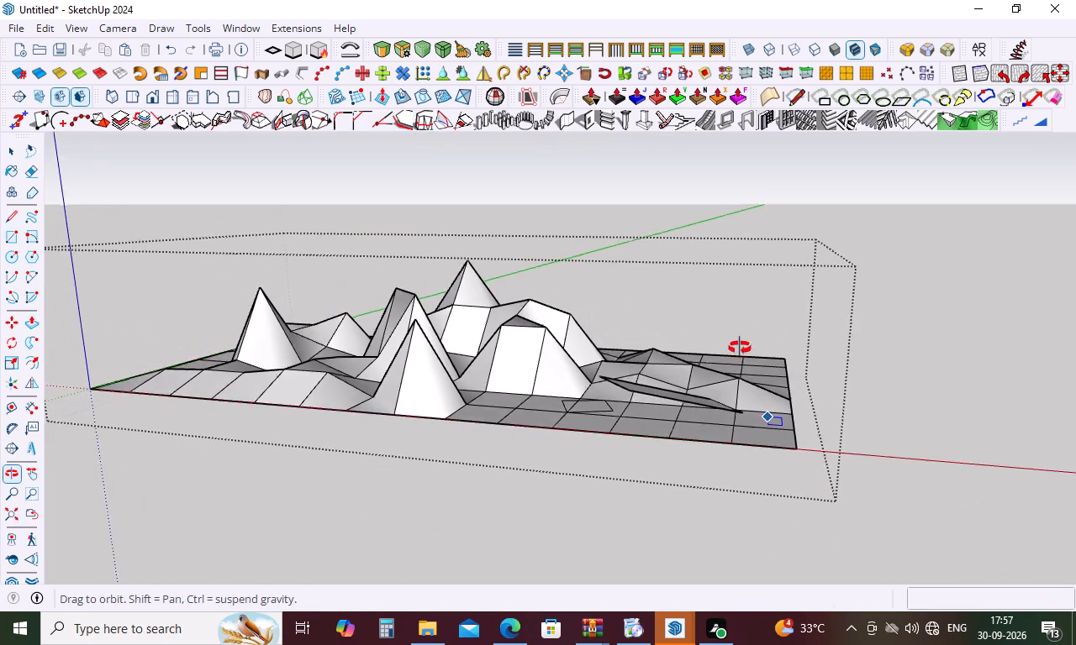
{"action": "middle_click_drag", "start_coordinate": [740, 348], "coordinate": [739, 343]}
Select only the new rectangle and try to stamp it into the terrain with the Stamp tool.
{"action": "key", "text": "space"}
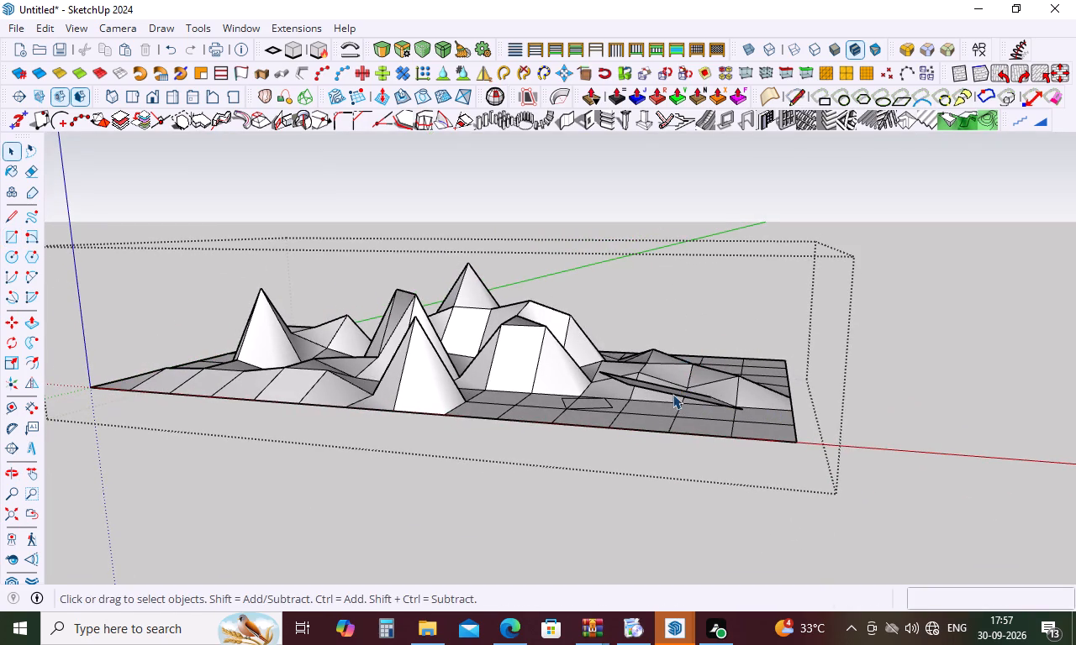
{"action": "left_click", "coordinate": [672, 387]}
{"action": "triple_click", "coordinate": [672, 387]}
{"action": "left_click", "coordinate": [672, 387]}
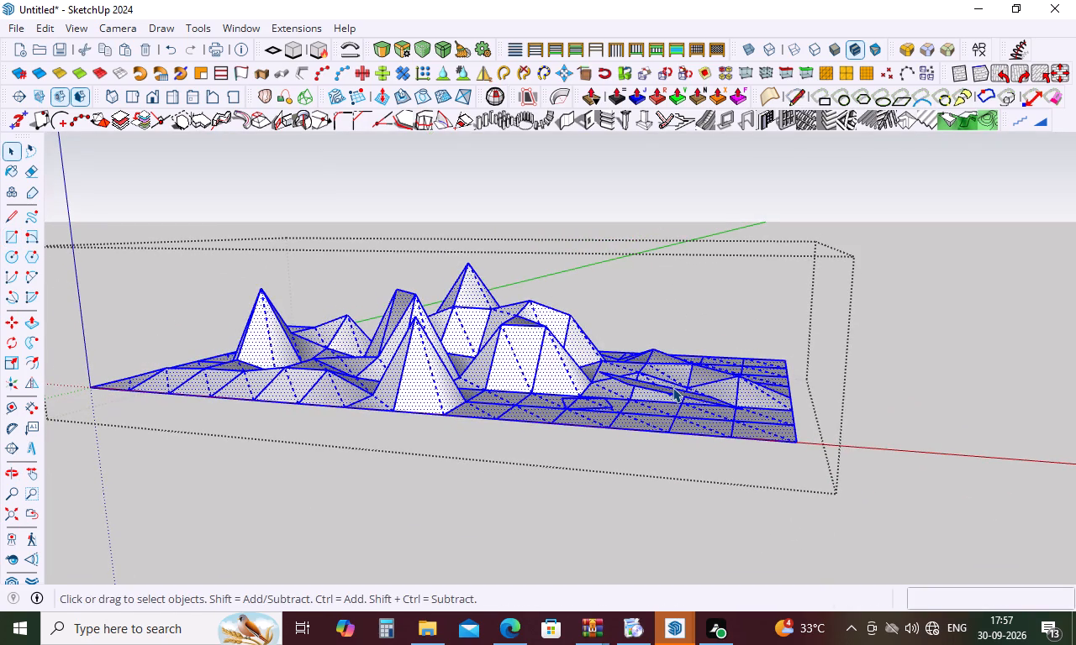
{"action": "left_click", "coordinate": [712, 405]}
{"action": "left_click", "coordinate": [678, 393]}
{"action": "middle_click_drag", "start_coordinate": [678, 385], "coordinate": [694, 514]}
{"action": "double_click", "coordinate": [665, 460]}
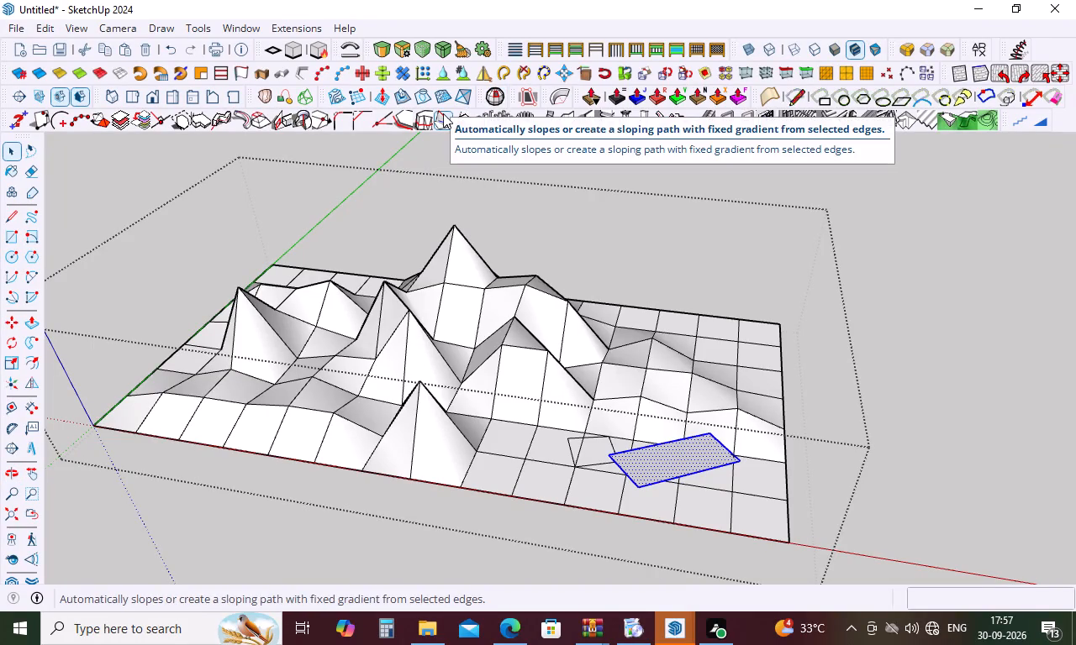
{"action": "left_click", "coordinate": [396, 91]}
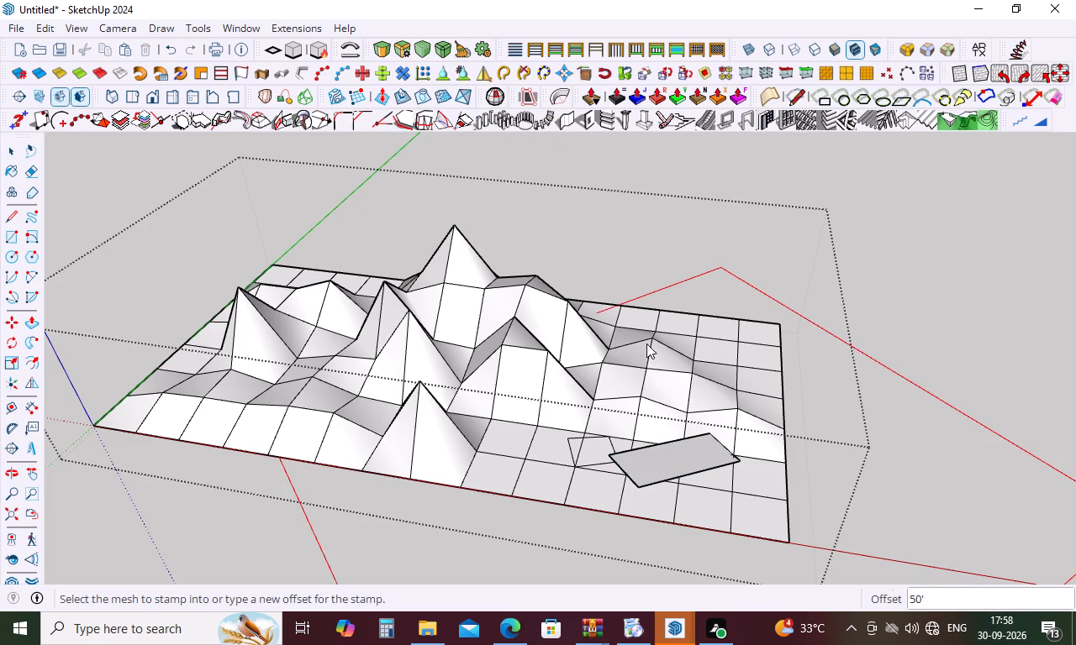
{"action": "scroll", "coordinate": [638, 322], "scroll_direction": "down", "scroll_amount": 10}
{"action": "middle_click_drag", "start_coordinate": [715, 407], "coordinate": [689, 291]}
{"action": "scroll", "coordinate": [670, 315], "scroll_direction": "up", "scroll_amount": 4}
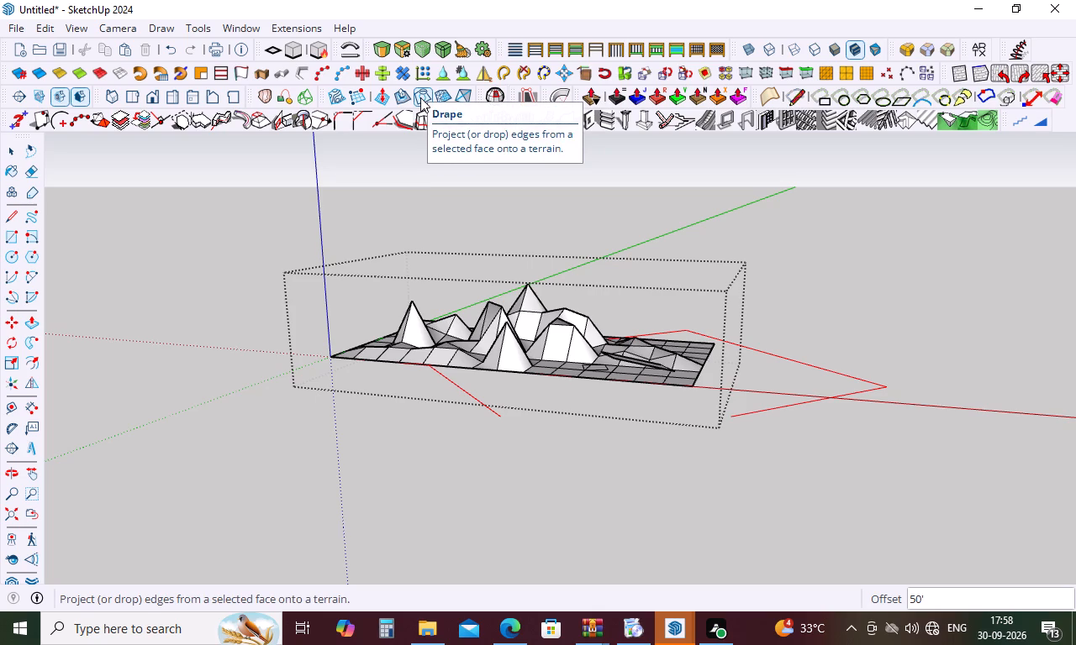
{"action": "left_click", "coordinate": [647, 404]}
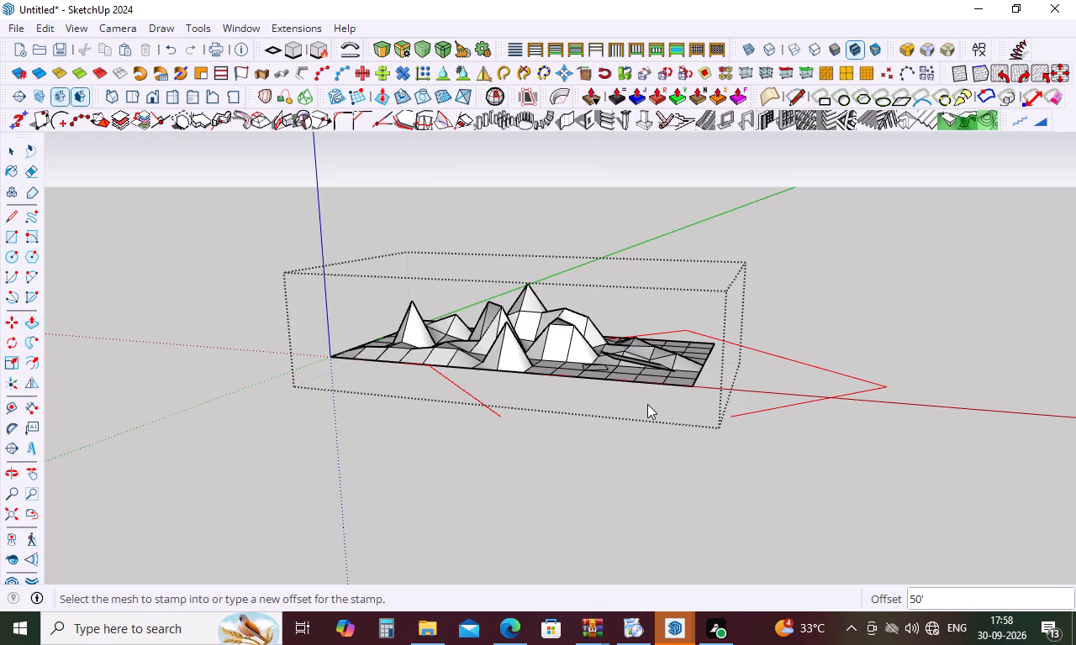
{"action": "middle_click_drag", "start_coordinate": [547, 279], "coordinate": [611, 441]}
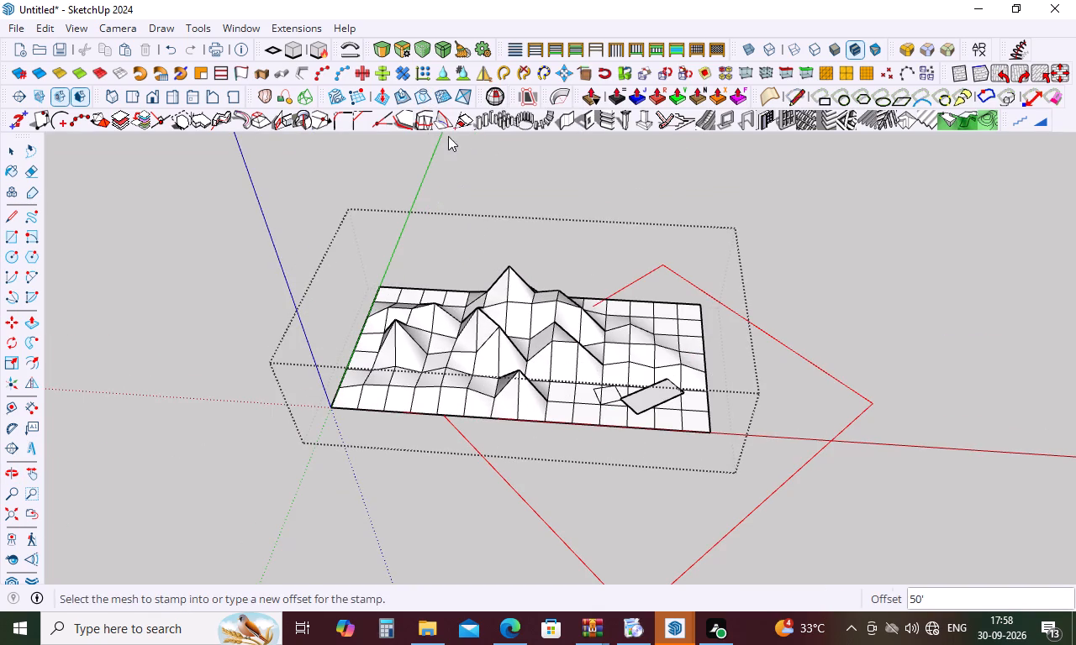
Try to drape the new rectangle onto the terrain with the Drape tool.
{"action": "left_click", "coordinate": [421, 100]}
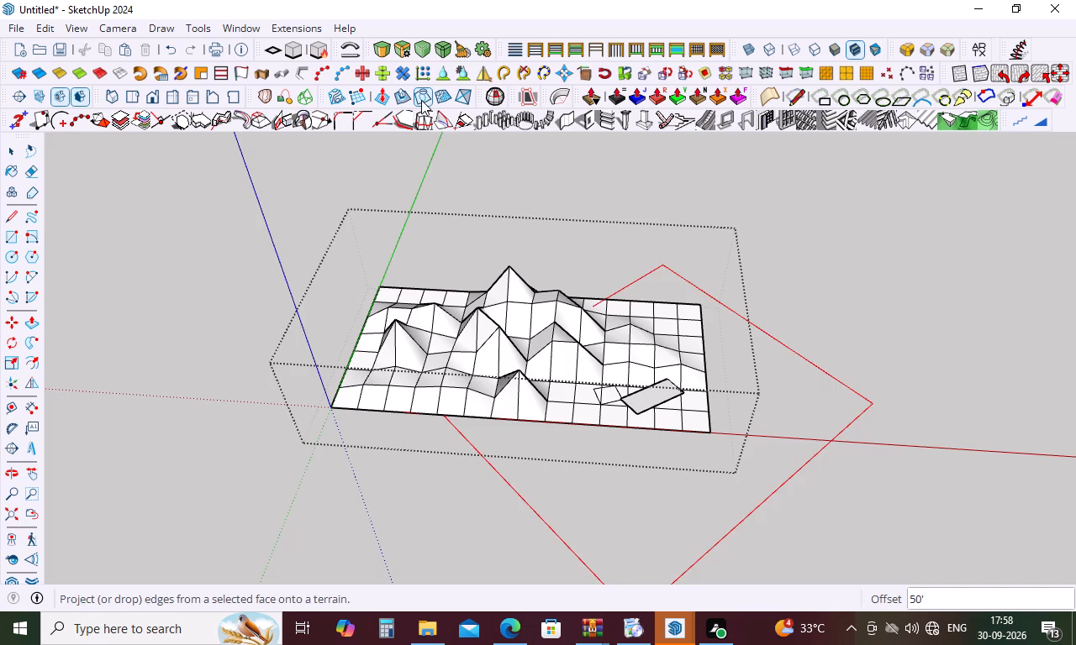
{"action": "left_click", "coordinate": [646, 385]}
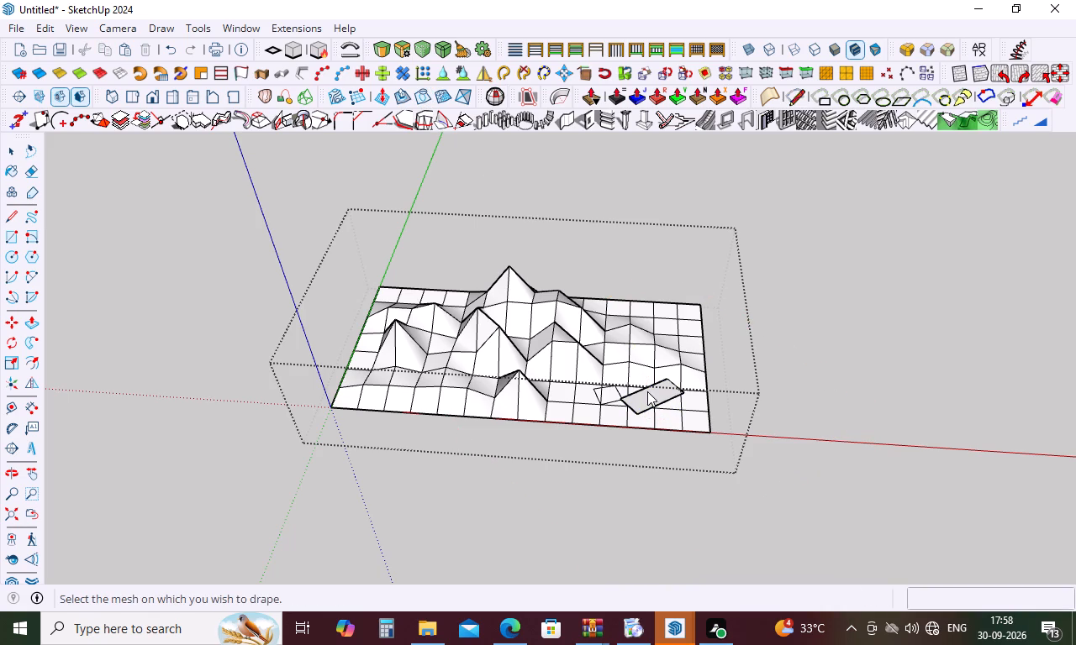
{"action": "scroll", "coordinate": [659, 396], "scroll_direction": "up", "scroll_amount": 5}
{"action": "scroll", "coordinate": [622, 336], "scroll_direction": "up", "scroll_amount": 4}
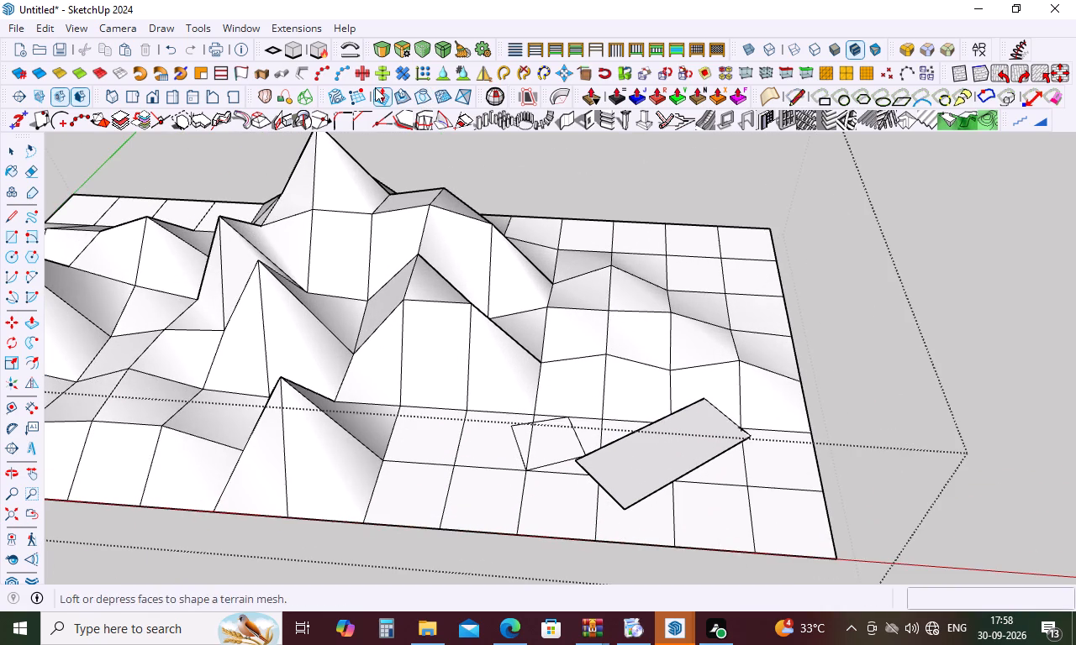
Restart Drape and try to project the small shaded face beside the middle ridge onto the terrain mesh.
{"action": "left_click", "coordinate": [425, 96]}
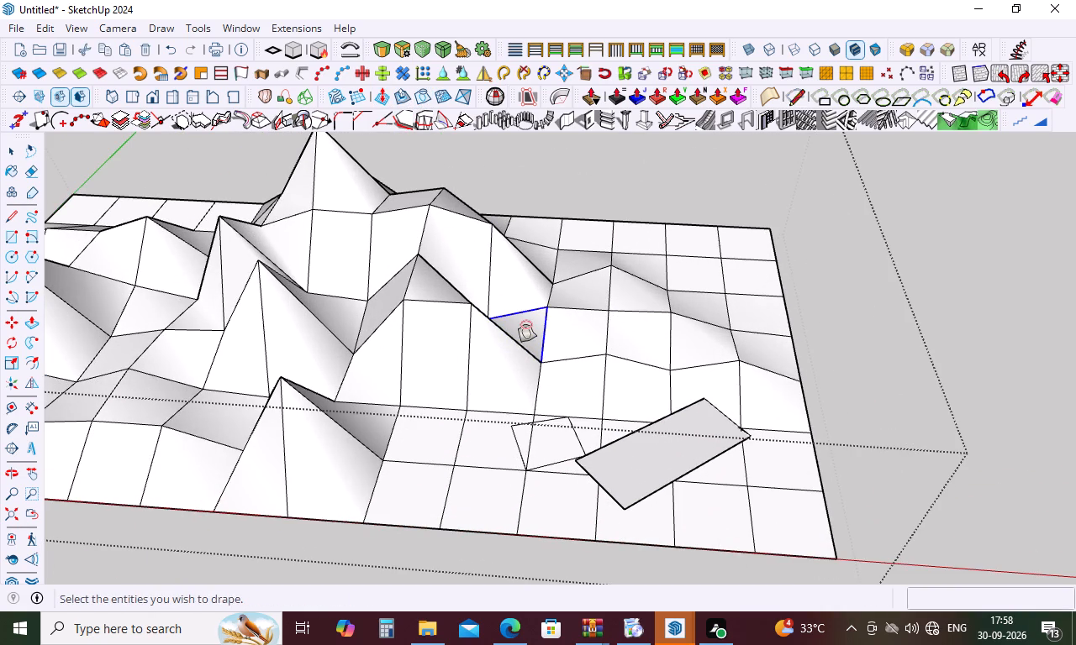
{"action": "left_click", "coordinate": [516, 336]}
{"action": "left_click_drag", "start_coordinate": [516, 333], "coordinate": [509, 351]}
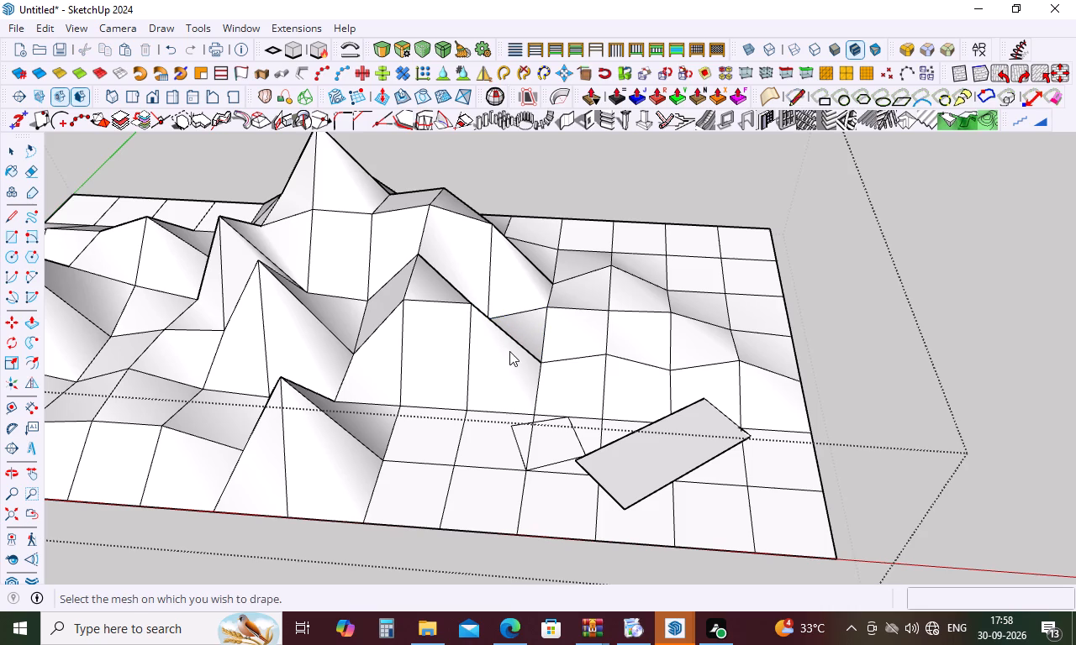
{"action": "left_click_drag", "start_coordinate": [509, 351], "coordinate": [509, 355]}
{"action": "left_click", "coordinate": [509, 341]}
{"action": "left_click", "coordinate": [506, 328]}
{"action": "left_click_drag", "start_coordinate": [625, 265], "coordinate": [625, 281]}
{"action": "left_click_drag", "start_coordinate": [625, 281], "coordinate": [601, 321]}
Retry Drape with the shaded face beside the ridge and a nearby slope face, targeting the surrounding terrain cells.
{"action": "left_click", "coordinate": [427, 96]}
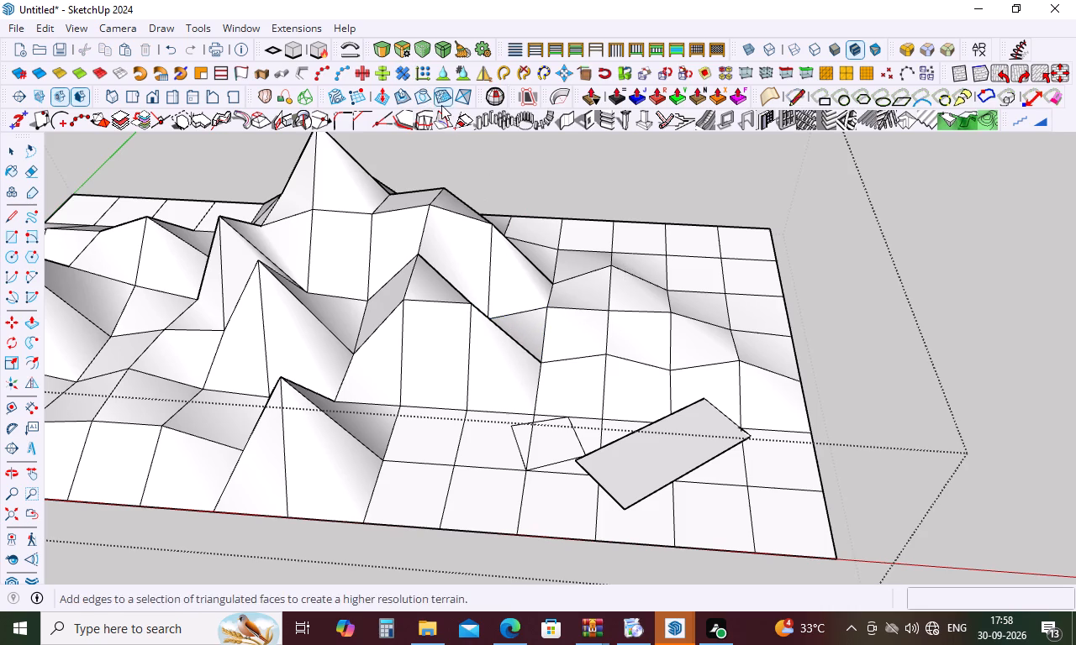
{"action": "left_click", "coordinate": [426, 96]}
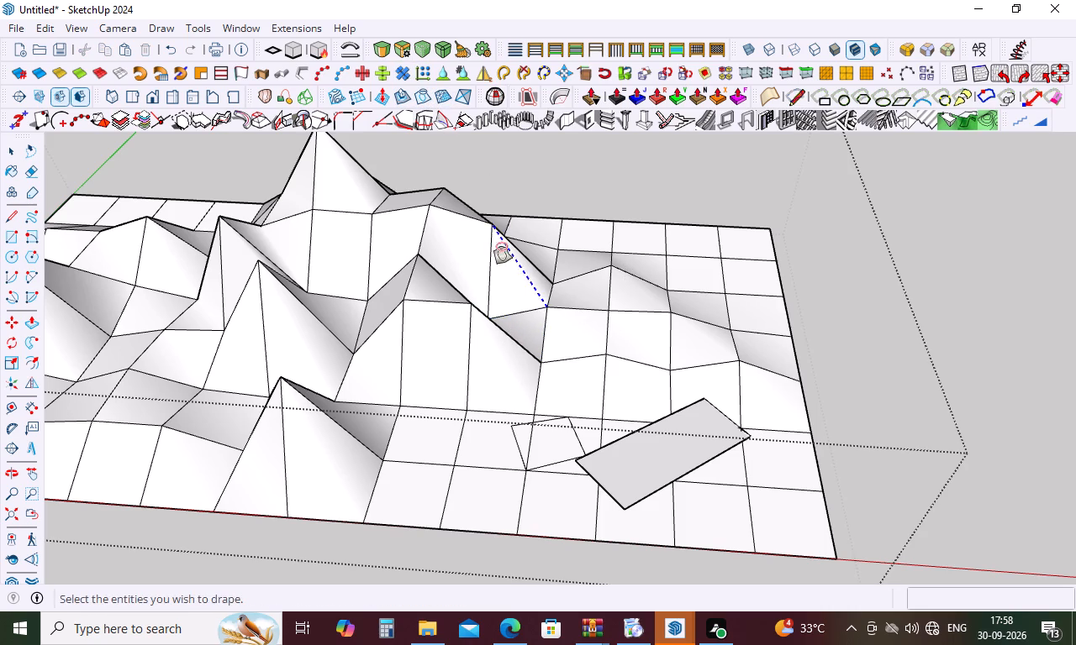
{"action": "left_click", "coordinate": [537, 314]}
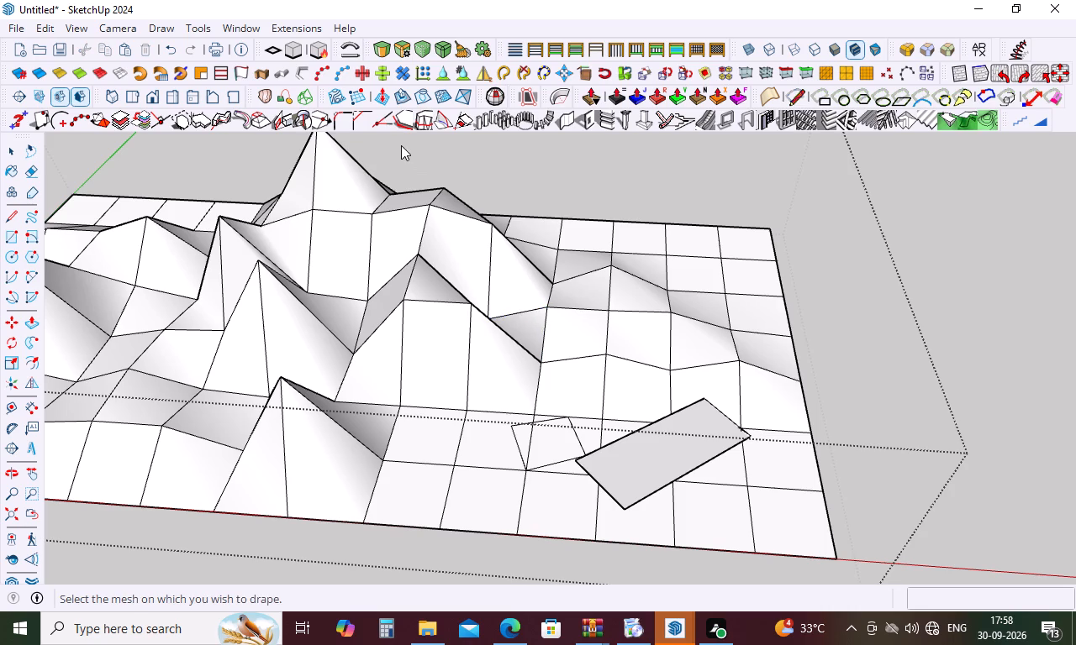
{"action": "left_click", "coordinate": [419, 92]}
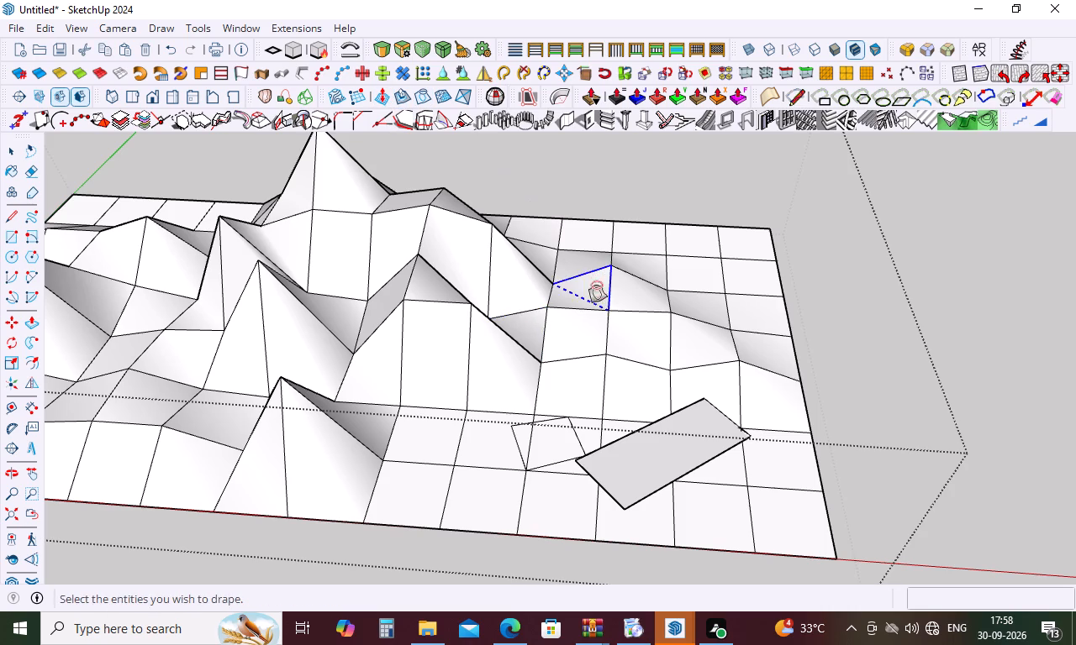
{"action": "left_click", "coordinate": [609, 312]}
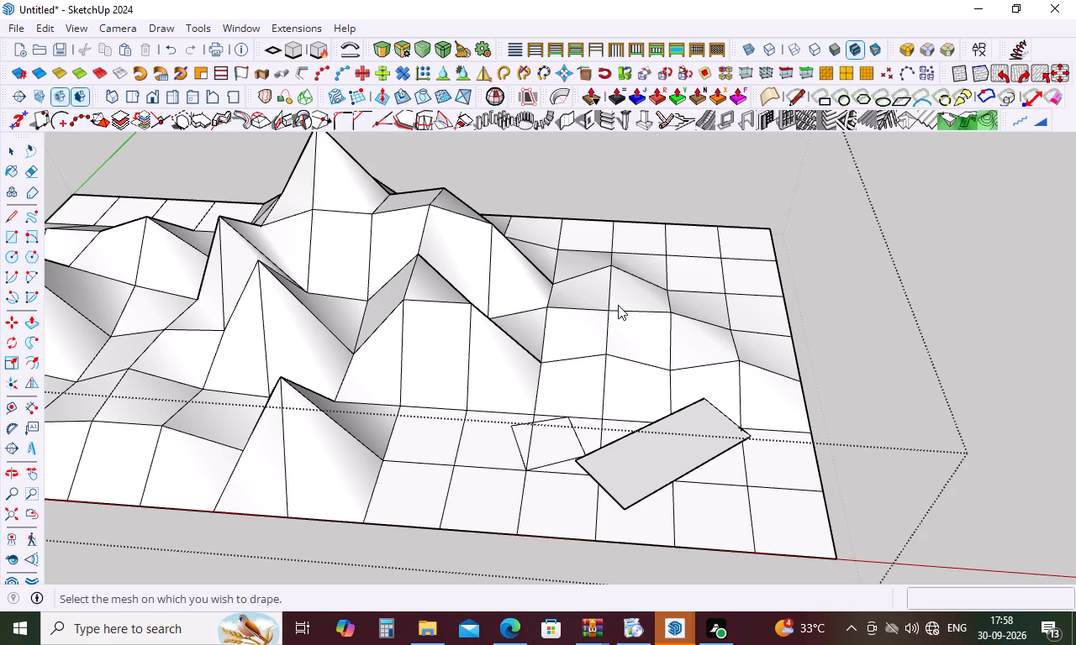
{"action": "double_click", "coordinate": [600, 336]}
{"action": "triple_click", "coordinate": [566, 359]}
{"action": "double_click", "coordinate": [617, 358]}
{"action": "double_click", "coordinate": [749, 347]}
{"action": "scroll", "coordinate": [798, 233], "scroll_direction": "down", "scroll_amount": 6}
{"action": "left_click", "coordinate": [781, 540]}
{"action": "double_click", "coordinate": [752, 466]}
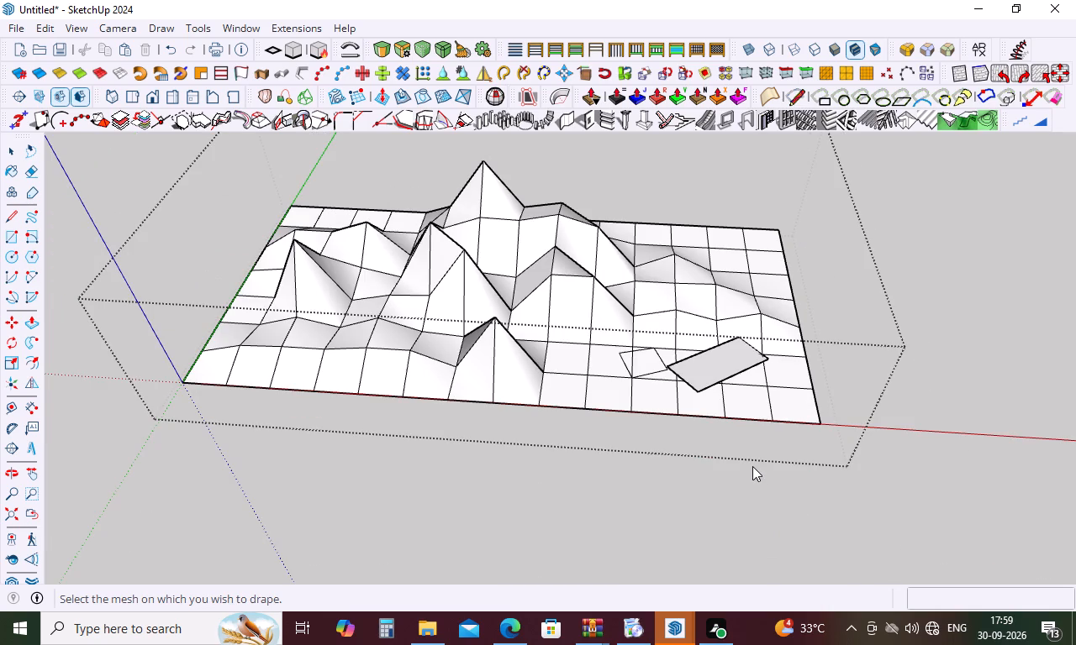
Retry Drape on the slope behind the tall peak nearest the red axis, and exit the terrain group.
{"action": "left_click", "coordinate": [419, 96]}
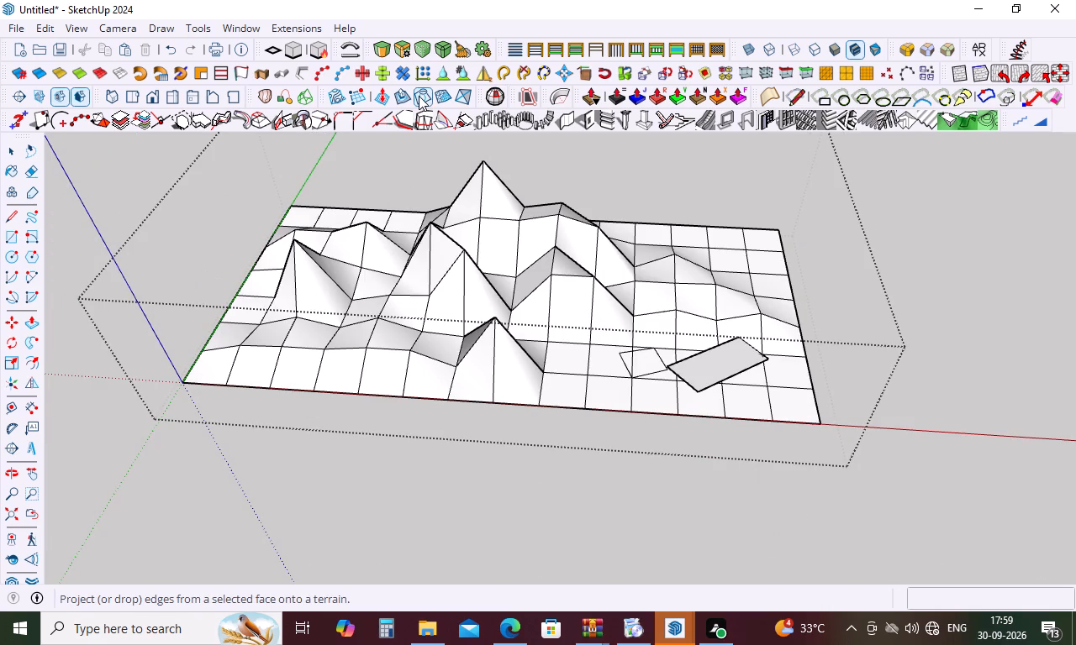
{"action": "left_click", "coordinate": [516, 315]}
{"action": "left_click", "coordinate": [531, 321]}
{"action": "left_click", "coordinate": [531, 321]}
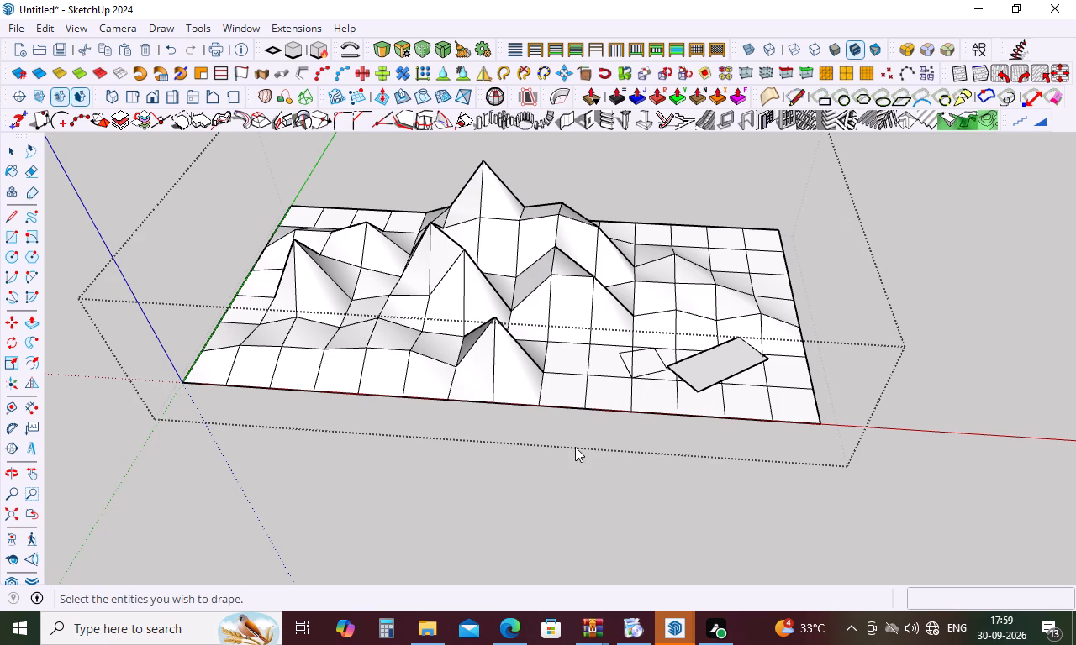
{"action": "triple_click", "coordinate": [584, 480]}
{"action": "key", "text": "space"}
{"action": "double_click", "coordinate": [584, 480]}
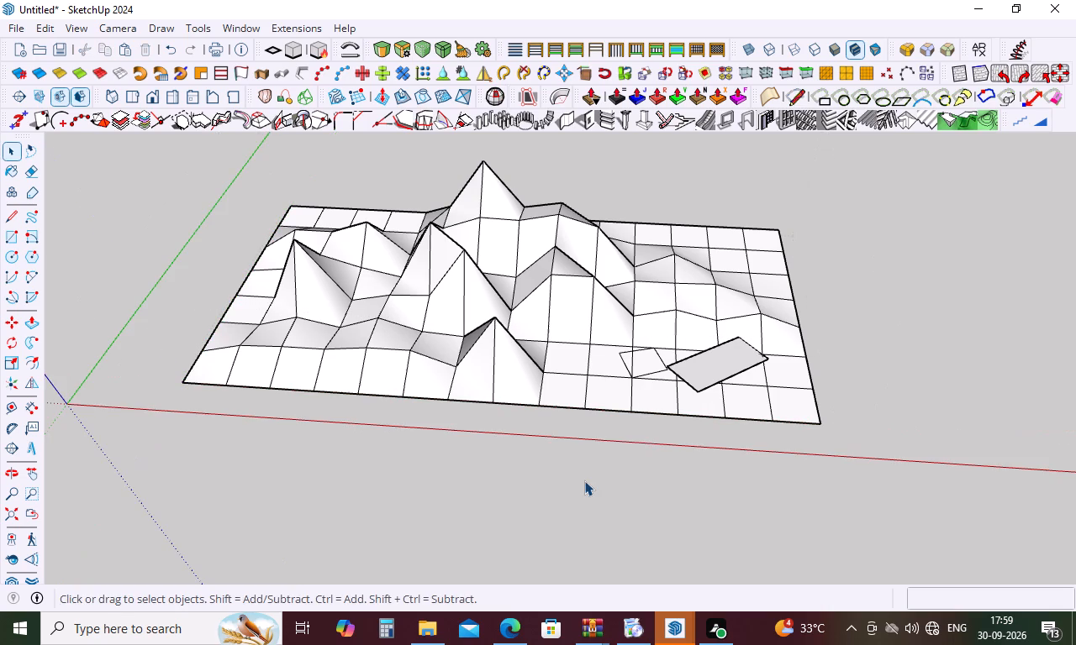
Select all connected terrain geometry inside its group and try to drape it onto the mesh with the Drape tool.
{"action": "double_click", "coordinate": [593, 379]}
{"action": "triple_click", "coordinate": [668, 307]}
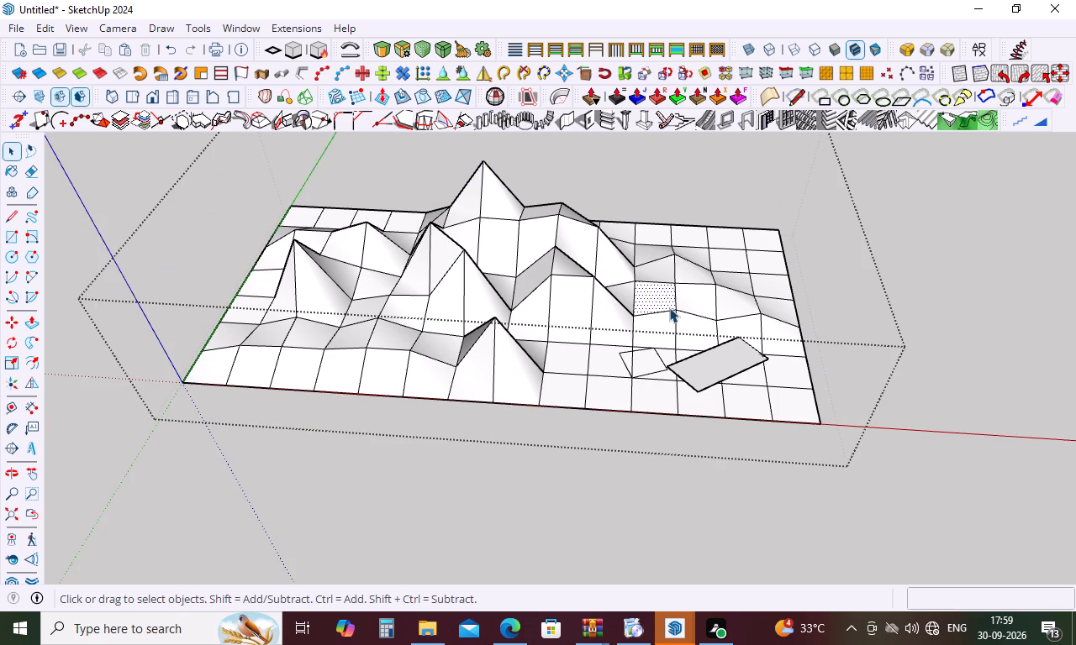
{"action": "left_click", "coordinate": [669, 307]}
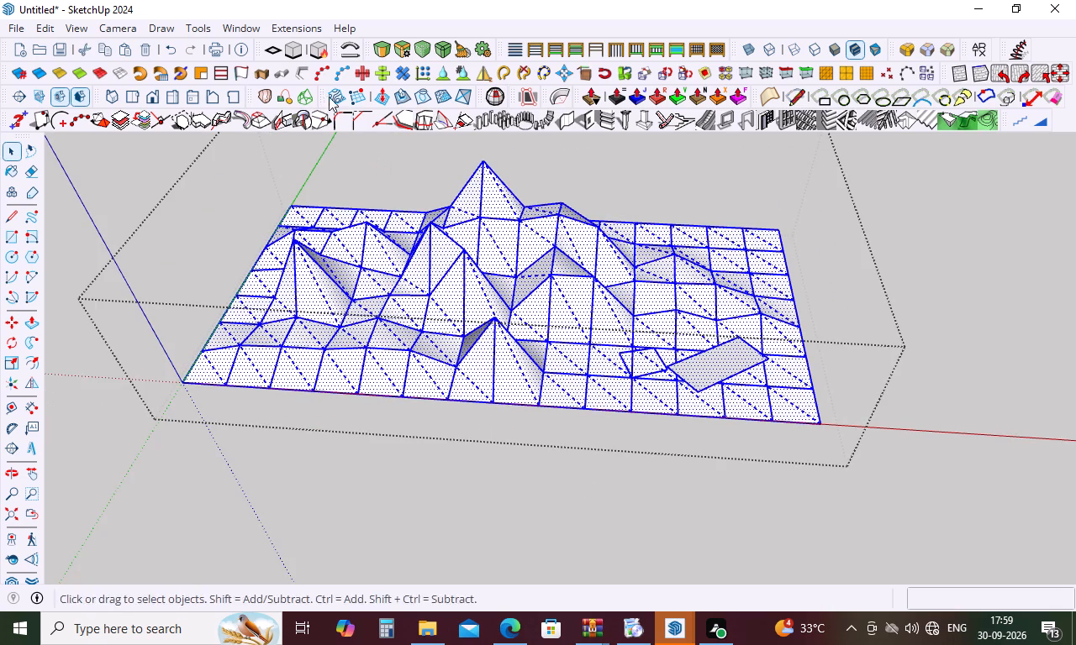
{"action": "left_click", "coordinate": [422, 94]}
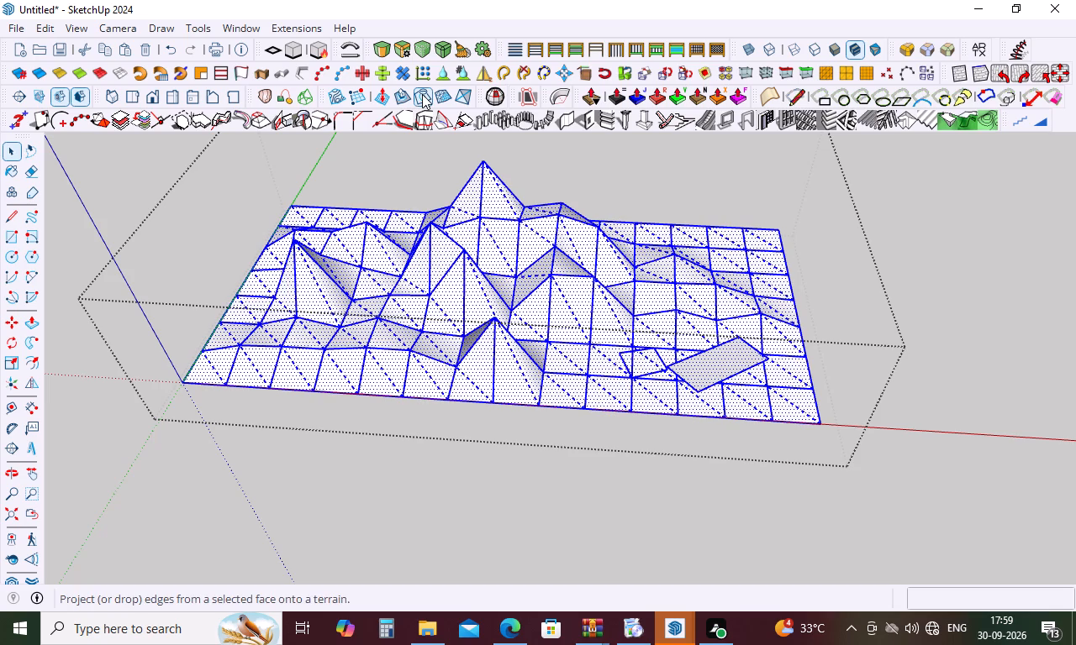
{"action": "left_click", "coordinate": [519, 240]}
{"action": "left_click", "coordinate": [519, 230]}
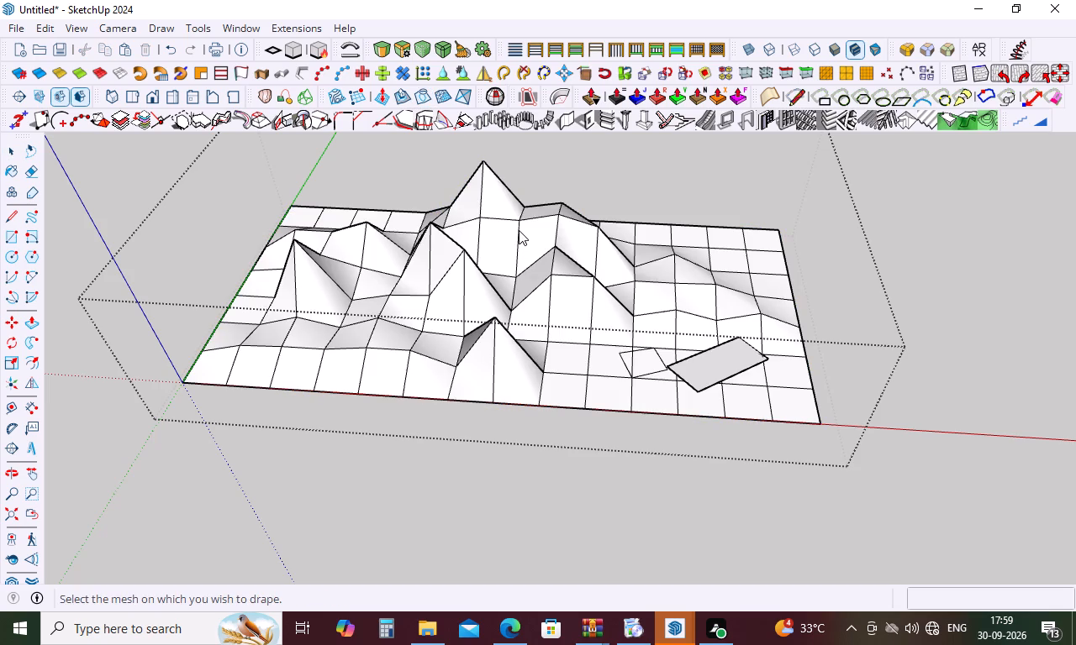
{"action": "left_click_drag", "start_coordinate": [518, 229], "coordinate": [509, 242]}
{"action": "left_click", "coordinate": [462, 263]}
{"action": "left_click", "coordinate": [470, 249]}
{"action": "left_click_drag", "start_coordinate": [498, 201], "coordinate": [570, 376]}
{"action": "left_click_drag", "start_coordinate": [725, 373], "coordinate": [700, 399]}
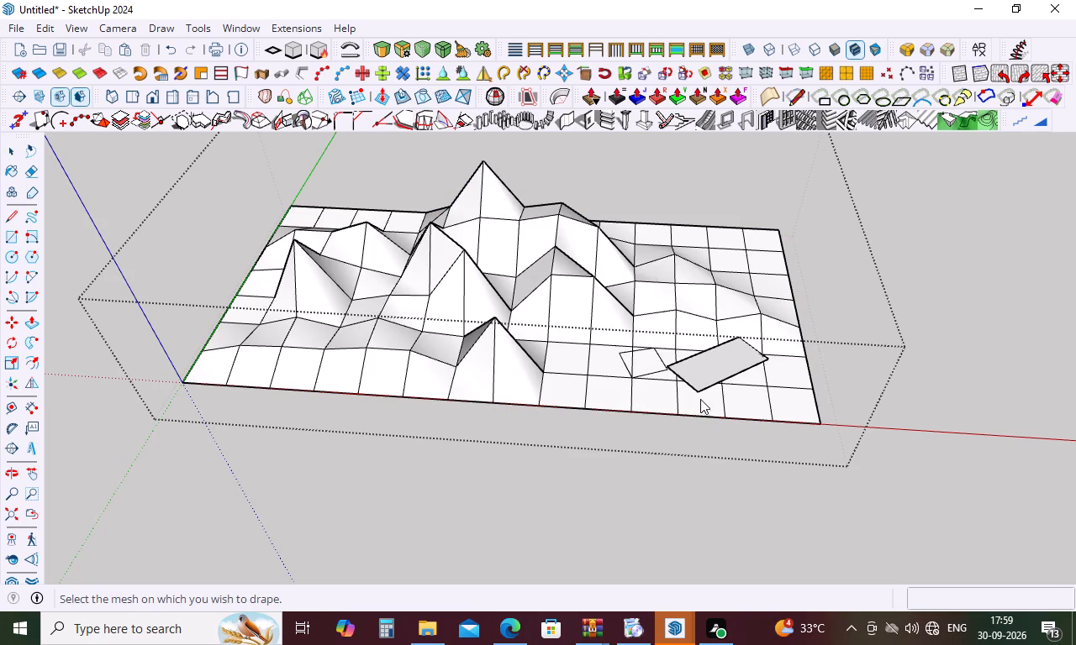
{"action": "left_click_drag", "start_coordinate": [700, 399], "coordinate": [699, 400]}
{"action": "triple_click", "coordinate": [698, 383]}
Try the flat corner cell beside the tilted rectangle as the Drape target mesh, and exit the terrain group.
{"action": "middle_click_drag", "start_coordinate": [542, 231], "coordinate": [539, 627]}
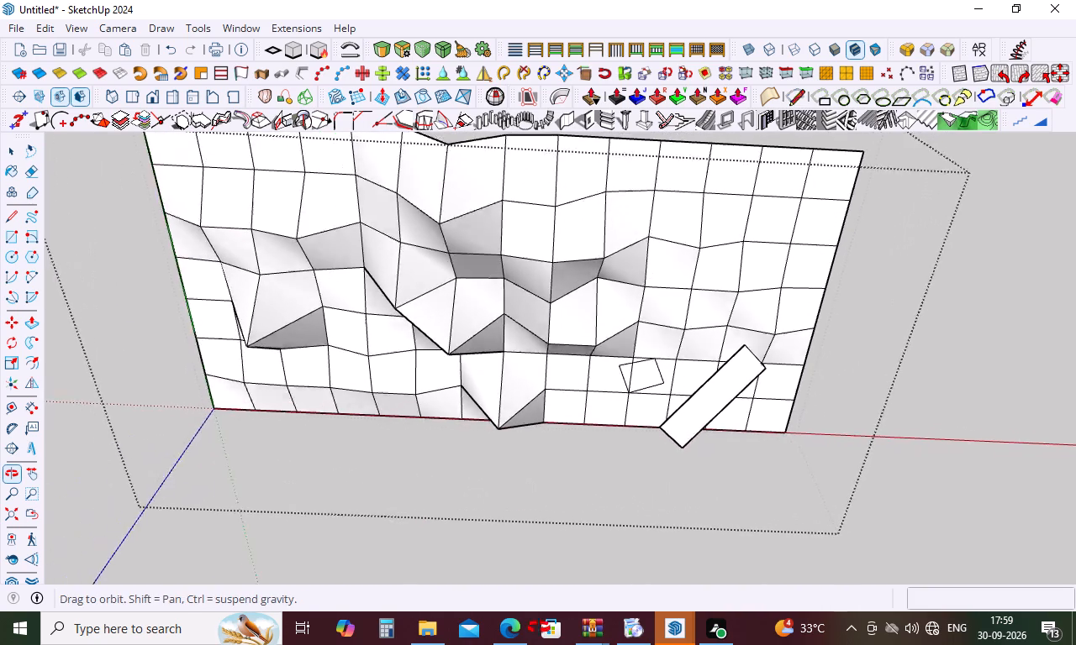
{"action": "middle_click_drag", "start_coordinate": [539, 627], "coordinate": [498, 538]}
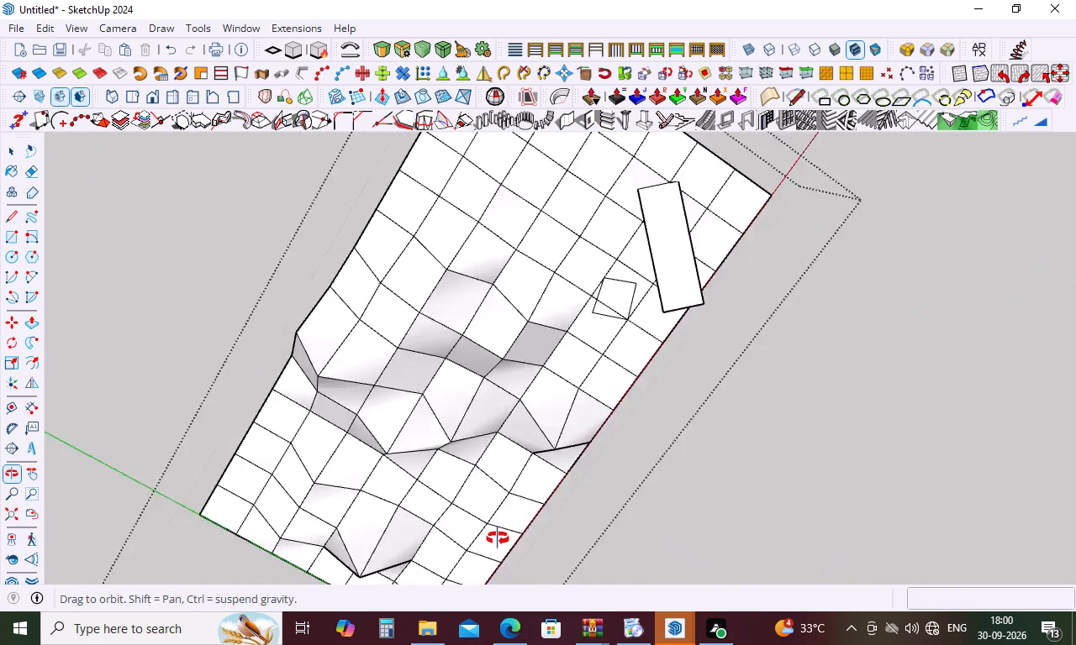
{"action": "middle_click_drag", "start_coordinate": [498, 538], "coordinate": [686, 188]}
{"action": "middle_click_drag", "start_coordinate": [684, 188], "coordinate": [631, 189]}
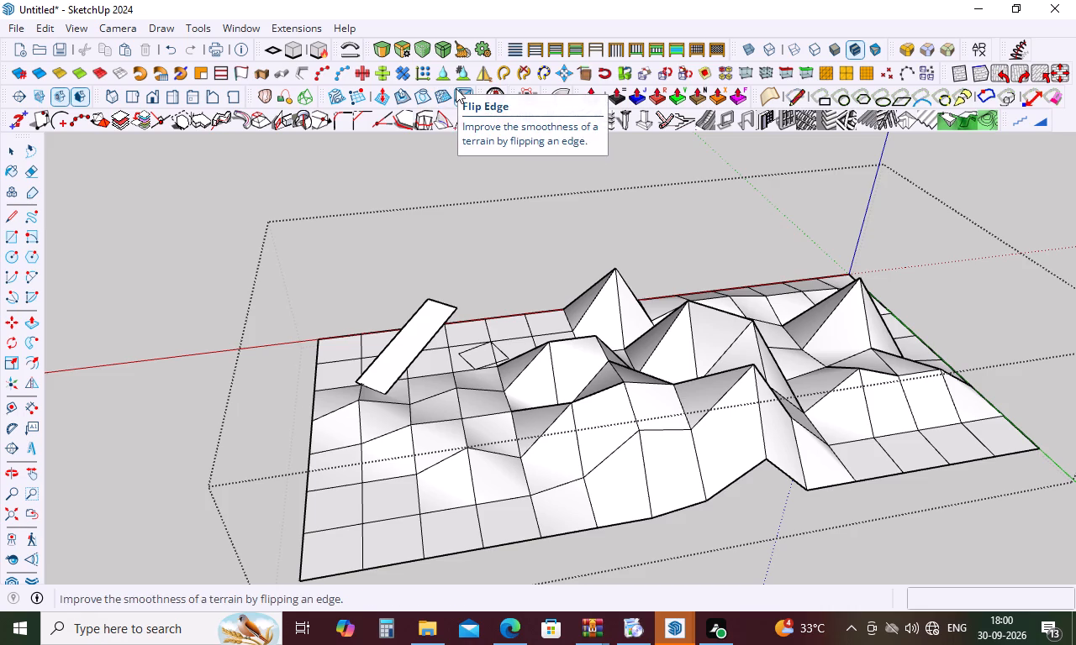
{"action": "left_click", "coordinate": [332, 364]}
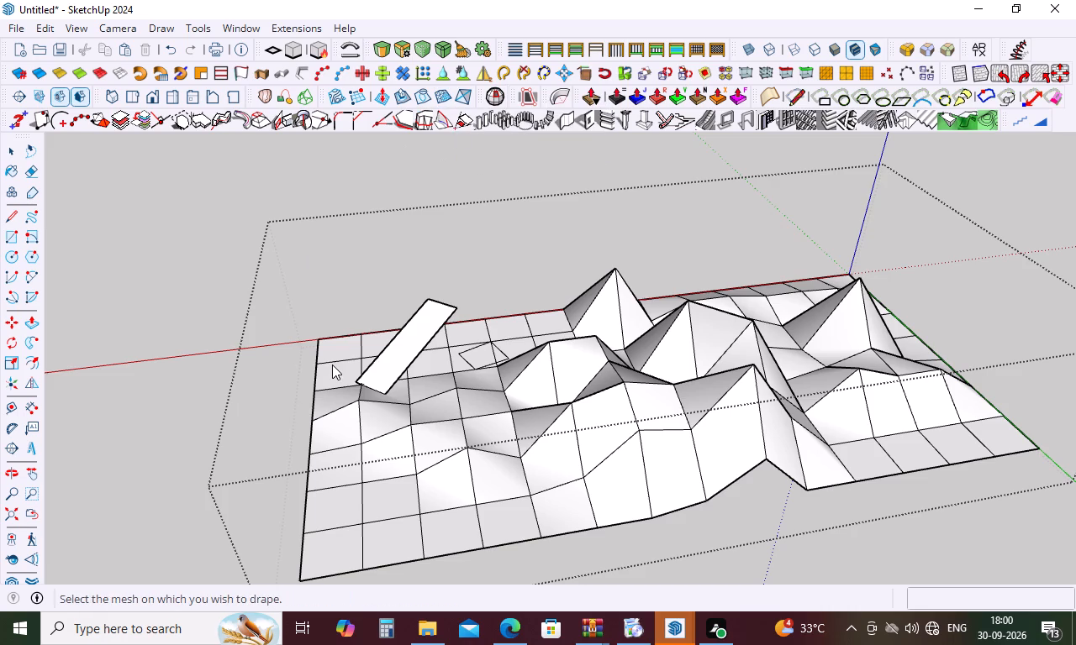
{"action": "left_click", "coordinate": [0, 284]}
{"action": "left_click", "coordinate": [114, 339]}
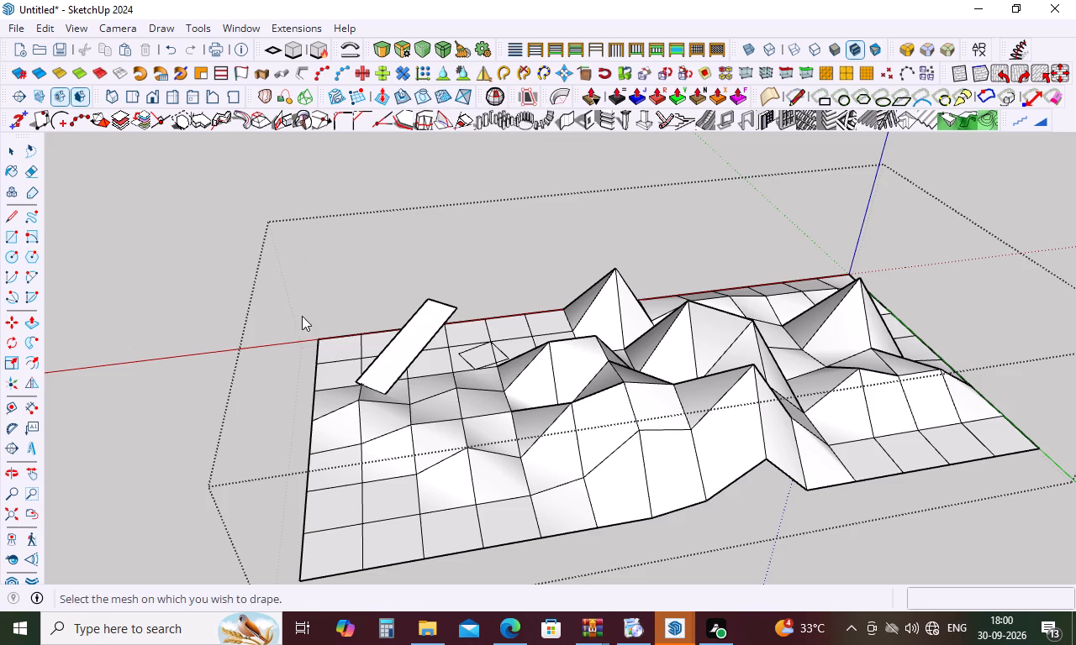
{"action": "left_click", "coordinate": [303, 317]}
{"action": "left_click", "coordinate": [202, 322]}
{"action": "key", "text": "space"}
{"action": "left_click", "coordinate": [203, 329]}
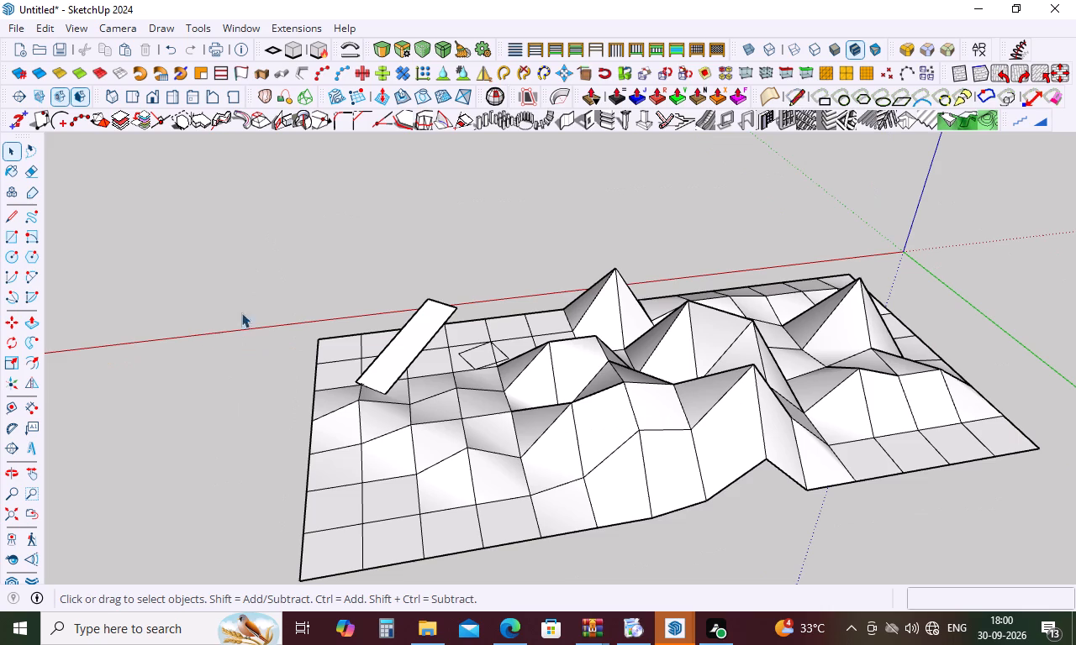
Delete the whole terrain together with the outline and rectangle to empty the model.
{"action": "left_click_drag", "start_coordinate": [265, 294], "coordinate": [1061, 590]}
{"action": "key", "text": "Delete"}
{"action": "left_click", "coordinate": [623, 374]}
{"action": "key", "text": "Delete"}
Draw four separate ground-plane rectangles near the red axis, the first about 1902' by 3522' and the last about 3746' by 1326'.
{"action": "scroll", "coordinate": [402, 273], "scroll_direction": "down", "scroll_amount": 9}
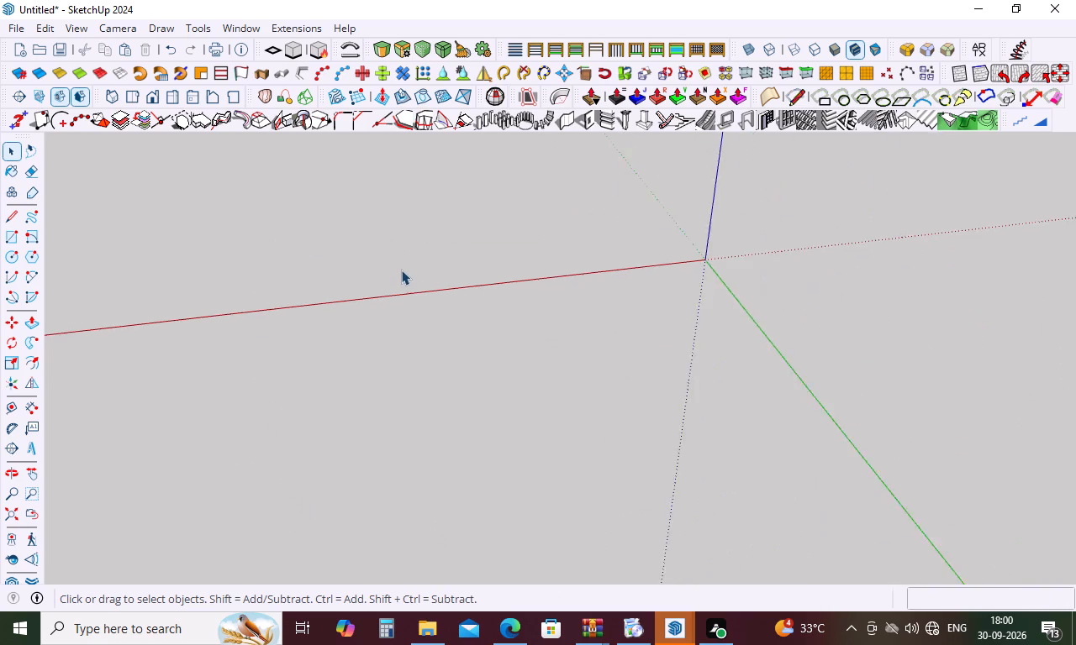
{"action": "scroll", "coordinate": [401, 270], "scroll_direction": "down", "scroll_amount": 6}
{"action": "middle_click_drag", "start_coordinate": [398, 281], "coordinate": [815, 408]}
{"action": "scroll", "coordinate": [791, 327], "scroll_direction": "down", "scroll_amount": 5}
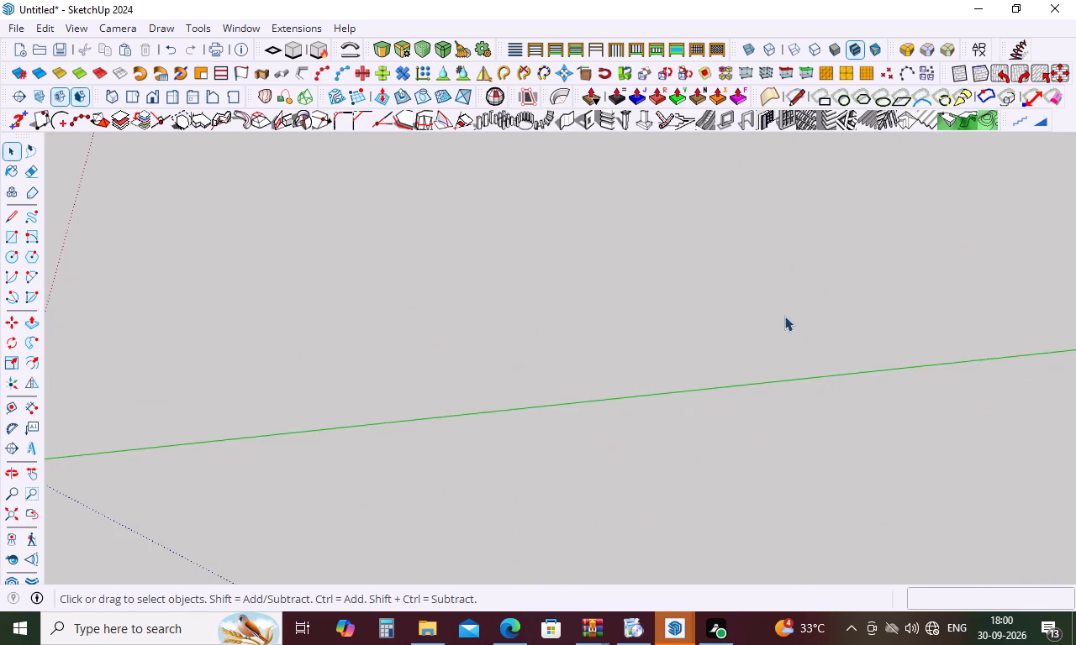
{"action": "scroll", "coordinate": [783, 316], "scroll_direction": "down", "scroll_amount": 16}
{"action": "middle_click_drag", "start_coordinate": [709, 498], "coordinate": [963, 323]}
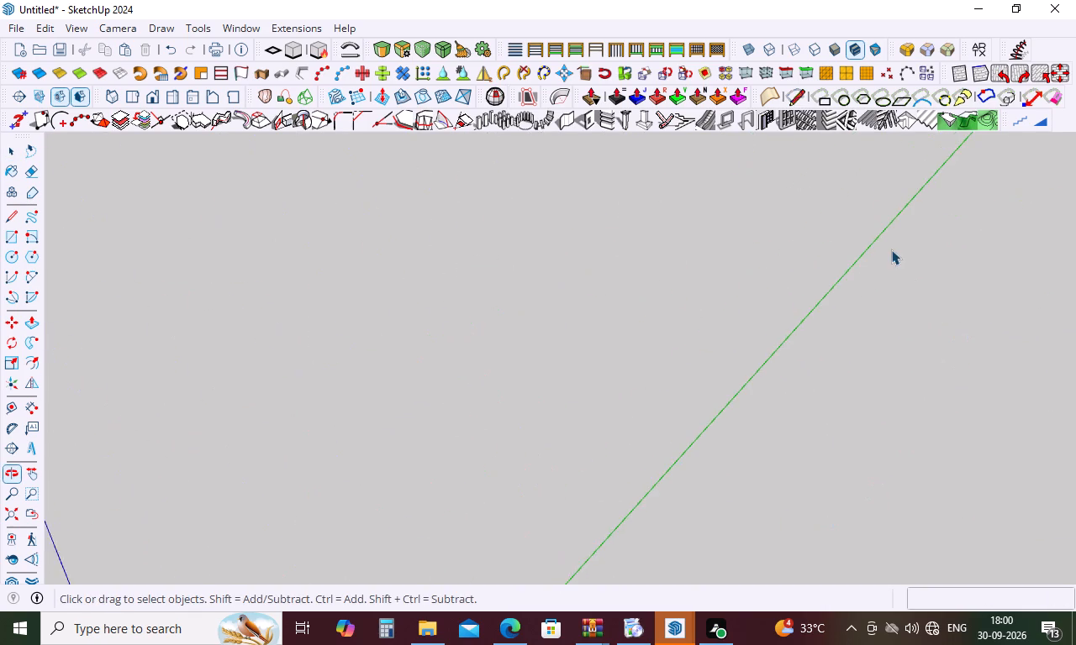
{"action": "scroll", "coordinate": [890, 246], "scroll_direction": "down", "scroll_amount": 20}
{"action": "middle_click_drag", "start_coordinate": [801, 542], "coordinate": [942, 538]}
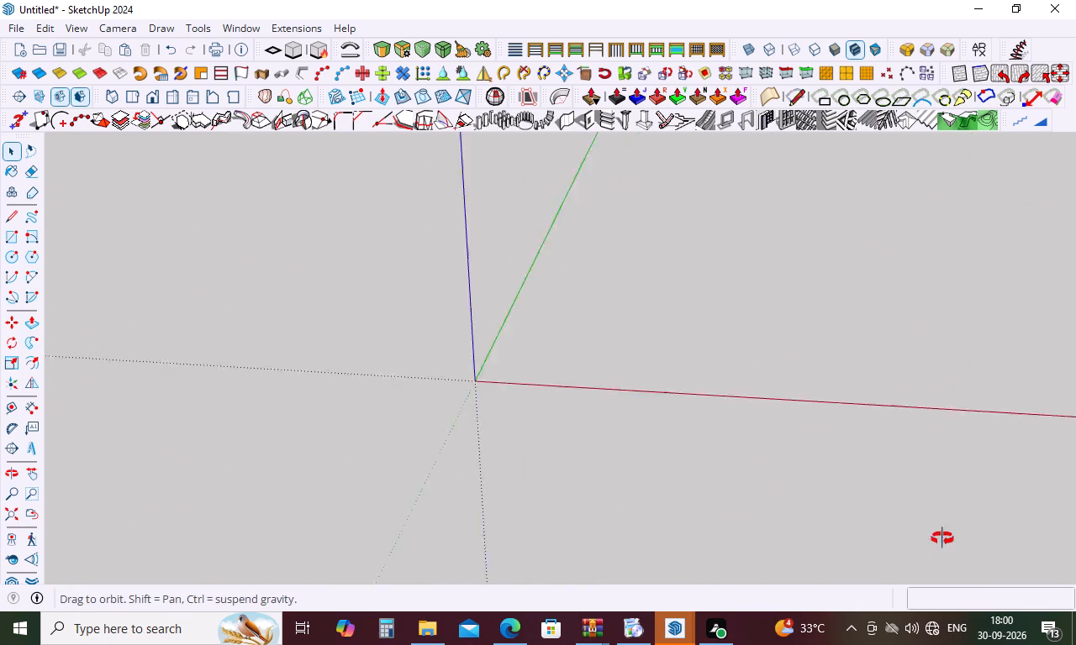
{"action": "middle_click_drag", "start_coordinate": [942, 538], "coordinate": [998, 496]}
{"action": "scroll", "coordinate": [772, 222], "scroll_direction": "down", "scroll_amount": 10}
{"action": "middle_click_drag", "start_coordinate": [947, 463], "coordinate": [957, 431]}
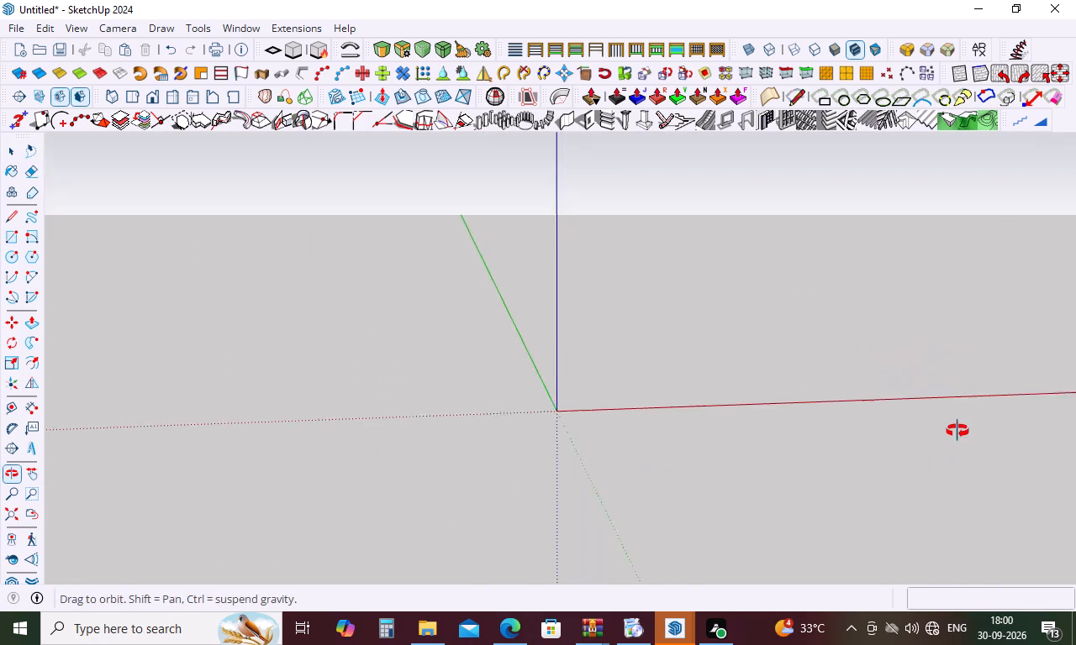
{"action": "middle_click_drag", "start_coordinate": [957, 431], "coordinate": [957, 428]}
{"action": "scroll", "coordinate": [1016, 333], "scroll_direction": "up", "scroll_amount": 4}
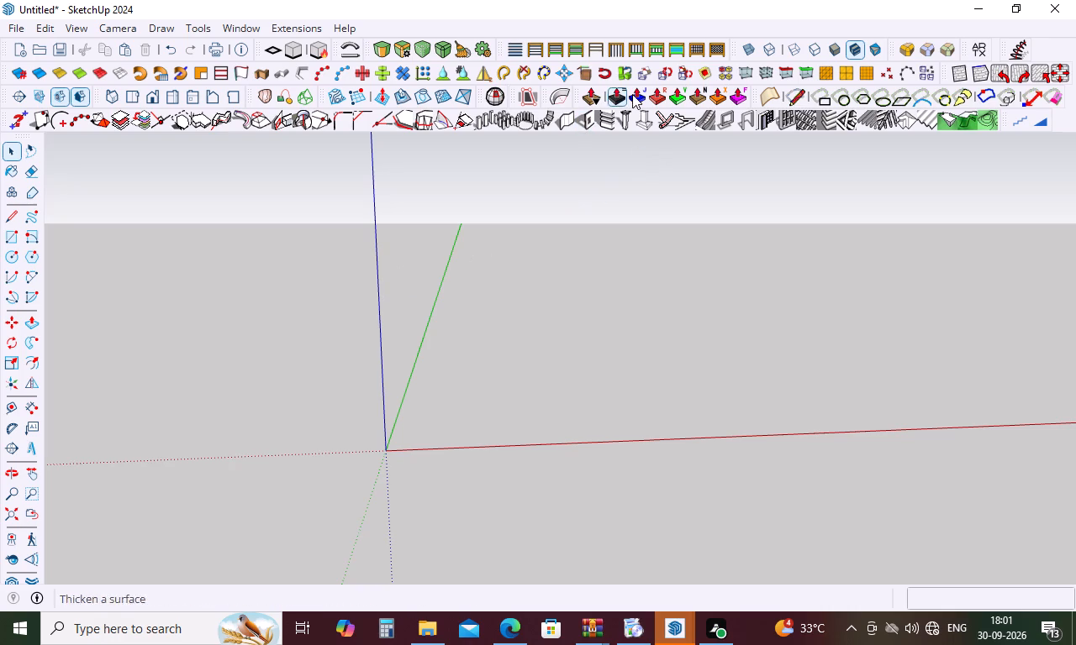
{"action": "key", "text": "r"}
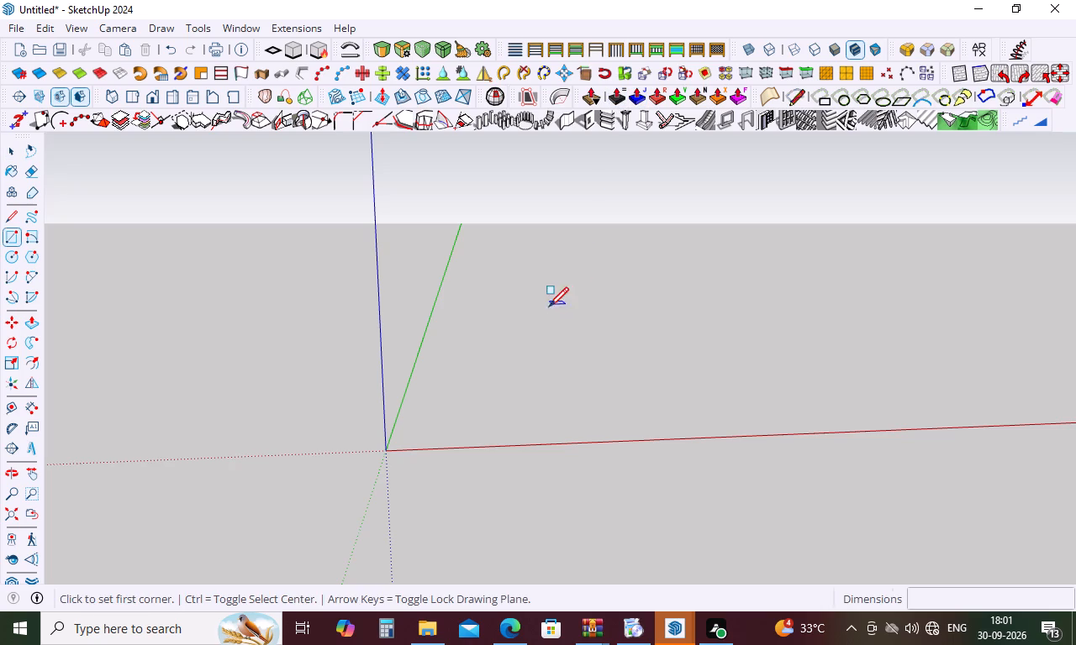
{"action": "left_click", "coordinate": [491, 378]}
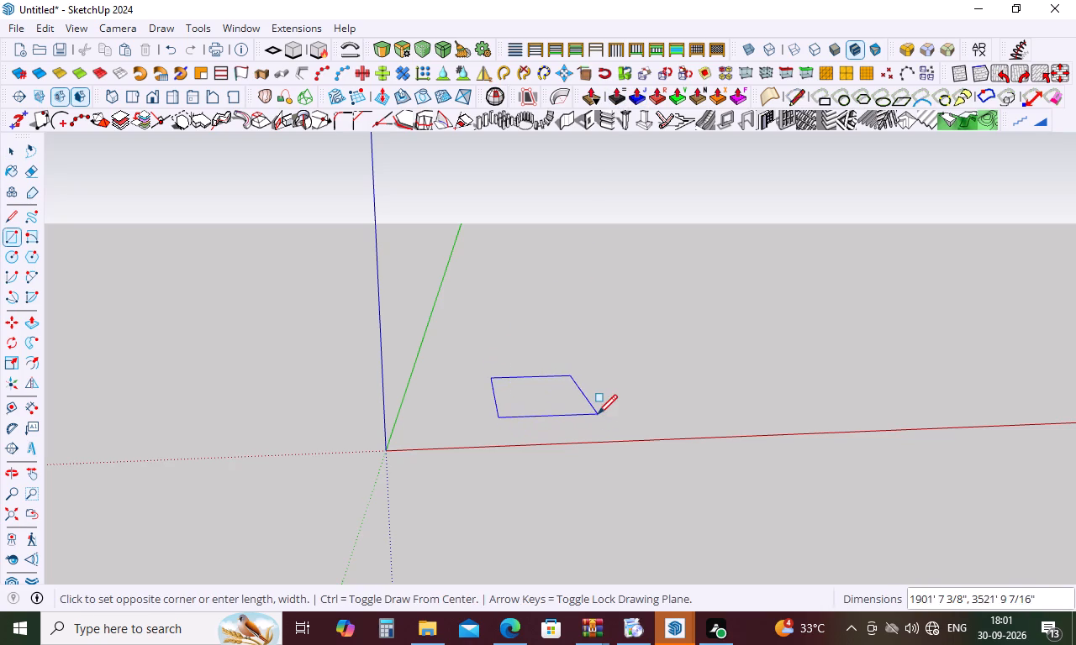
{"action": "left_click", "coordinate": [598, 414]}
{"action": "left_click", "coordinate": [638, 370]}
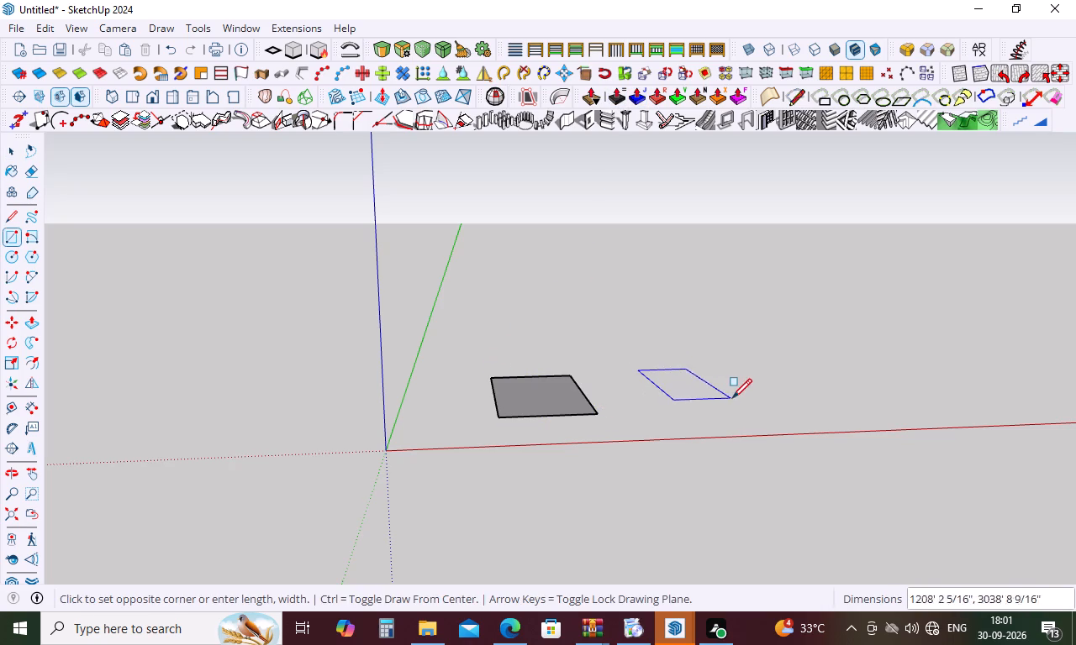
{"action": "left_click", "coordinate": [741, 397]}
{"action": "left_click", "coordinate": [779, 356]}
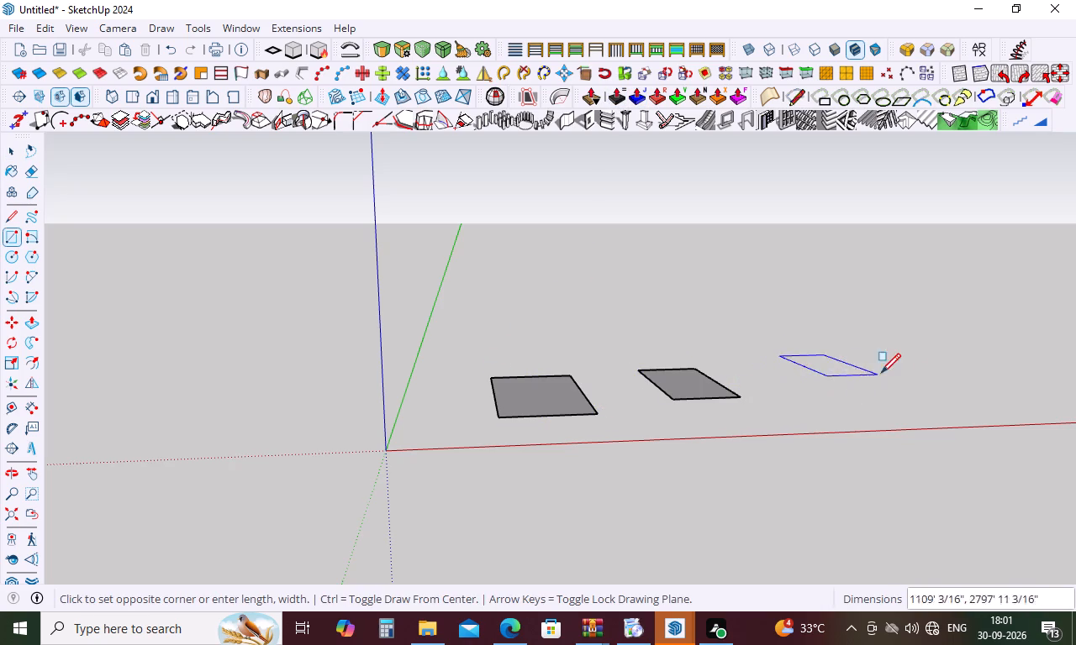
{"action": "left_click", "coordinate": [907, 364]}
{"action": "left_click", "coordinate": [781, 417]}
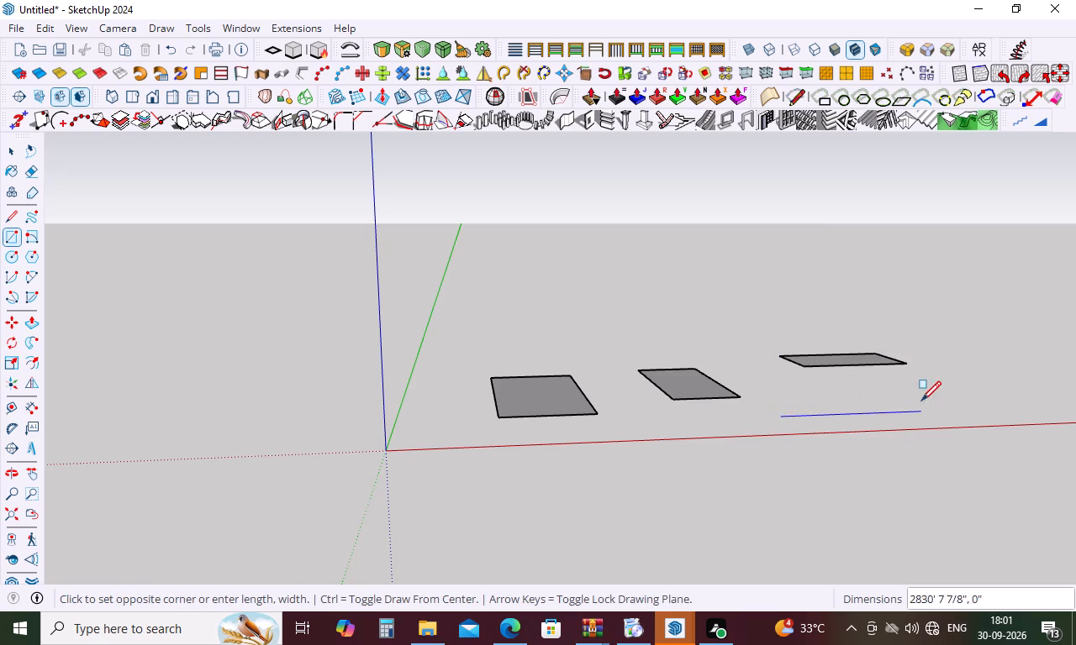
{"action": "left_click", "coordinate": [922, 394]}
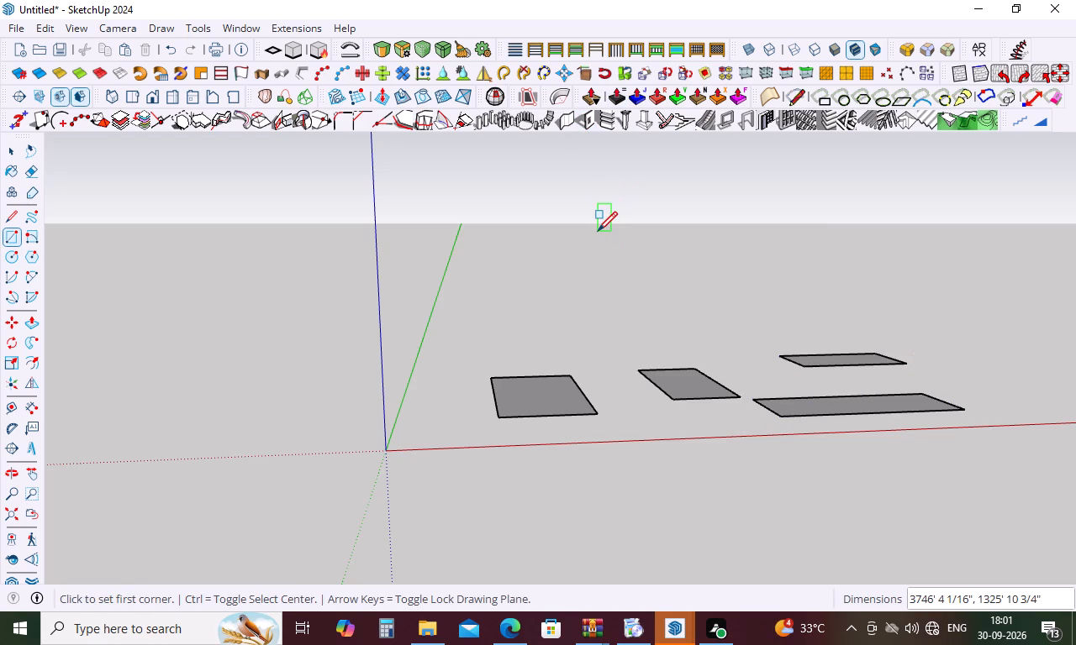
Open the list of JointPushPull tools to review the available push-pull variants, and close it.
{"action": "left_click", "coordinate": [588, 100]}
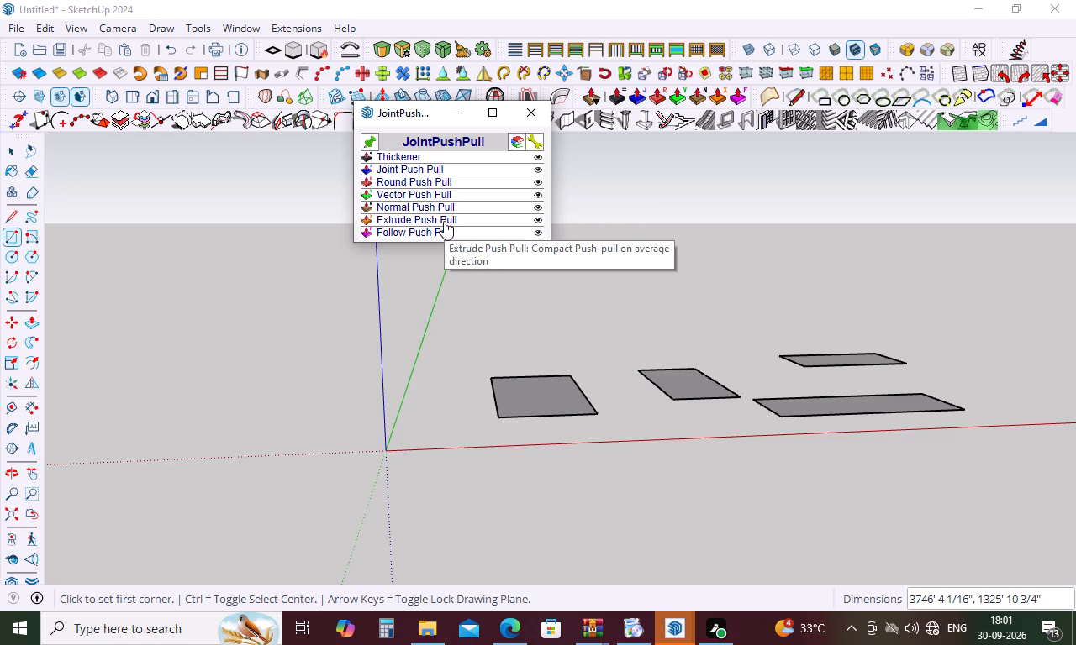
{"action": "left_click", "coordinate": [453, 261]}
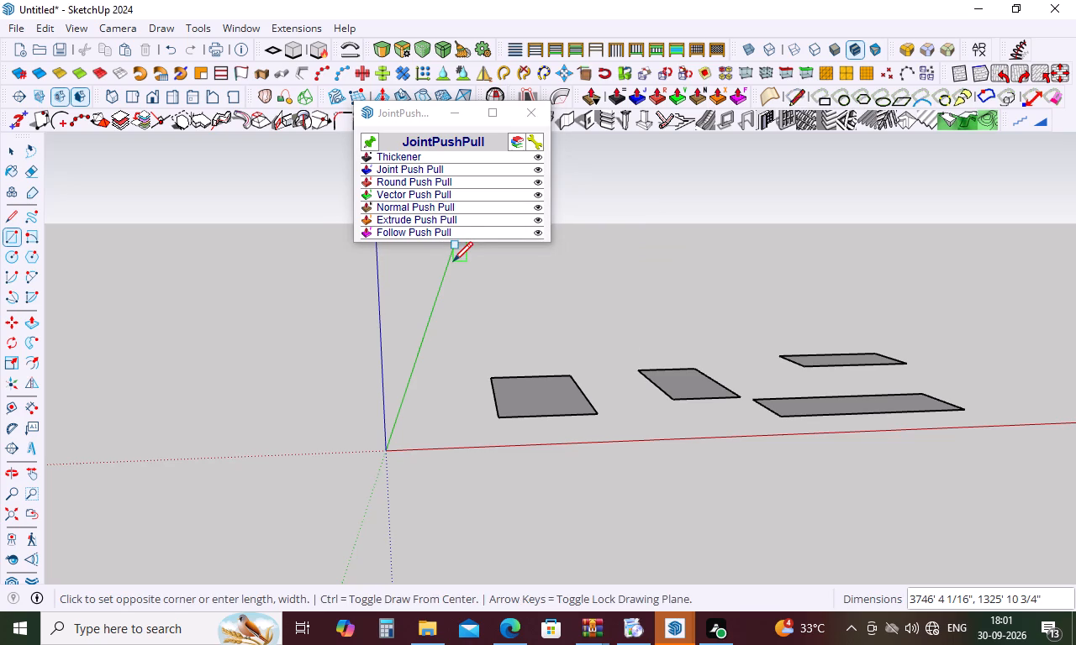
{"action": "key", "text": "Escape"}
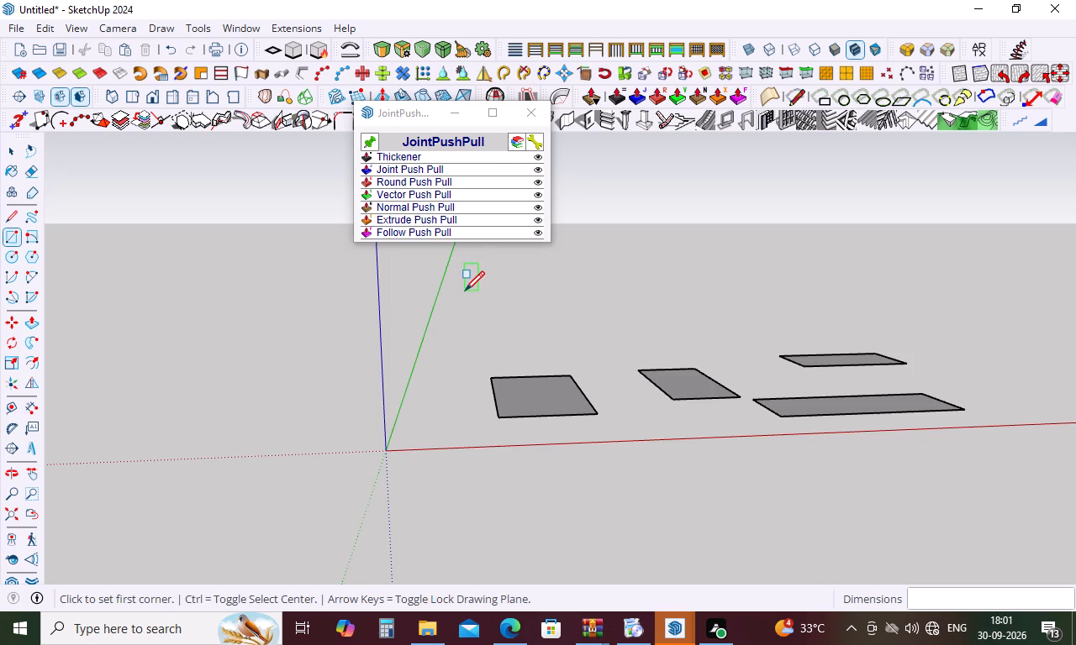
{"action": "left_click", "coordinate": [529, 109]}
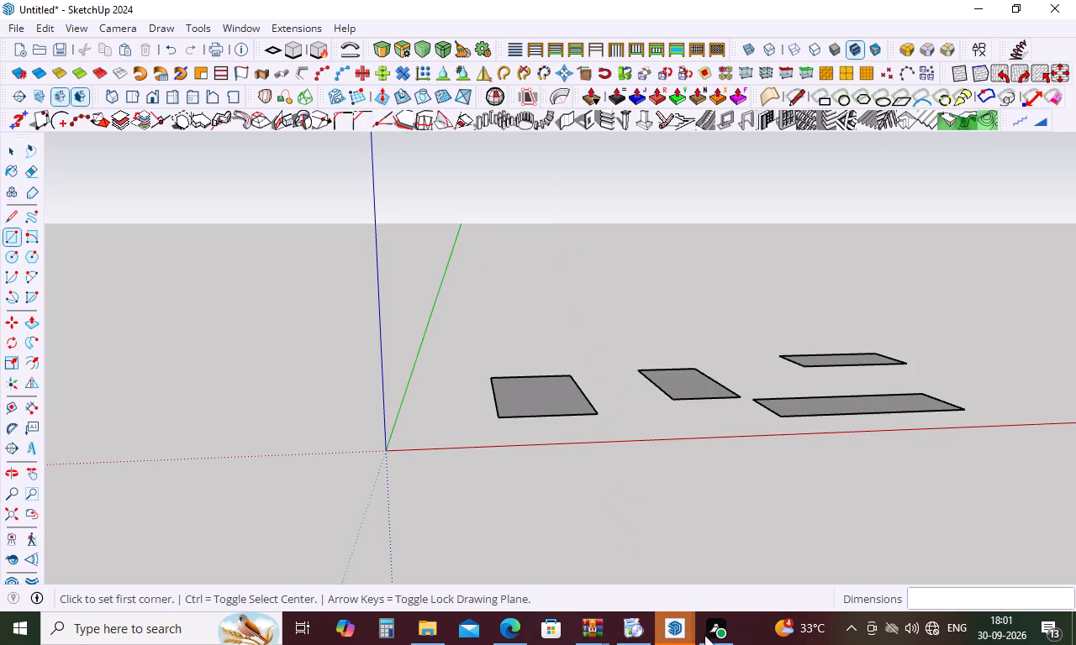
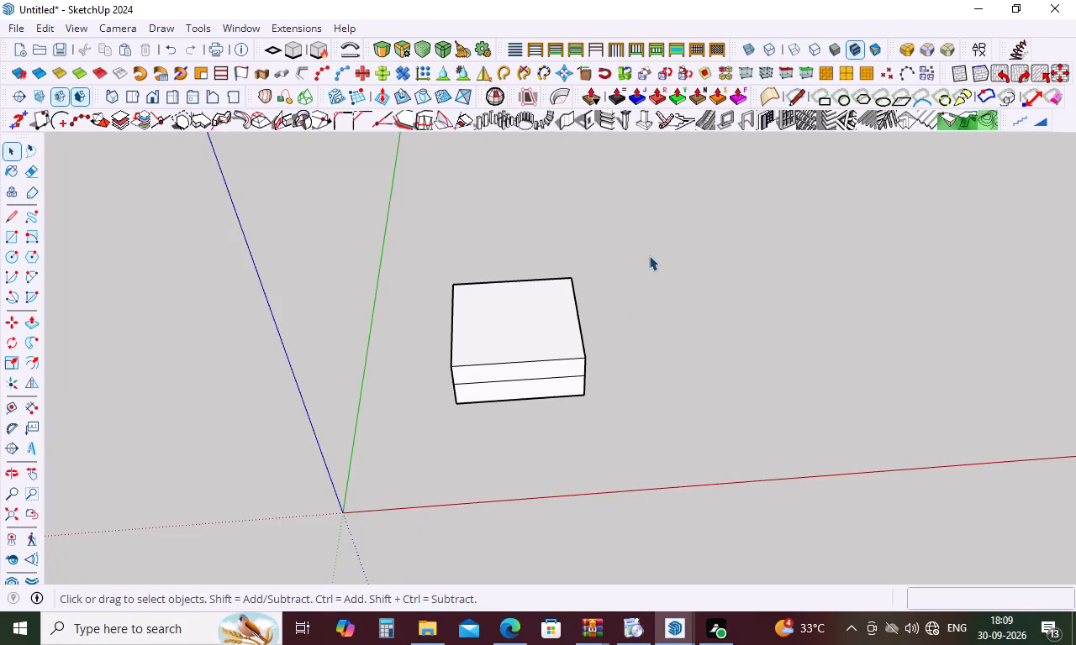
Delete the whole box between the green and red axes to empty the model.
{"action": "left_click_drag", "start_coordinate": [649, 255], "coordinate": [309, 496]}
{"action": "key", "text": "Delete"}
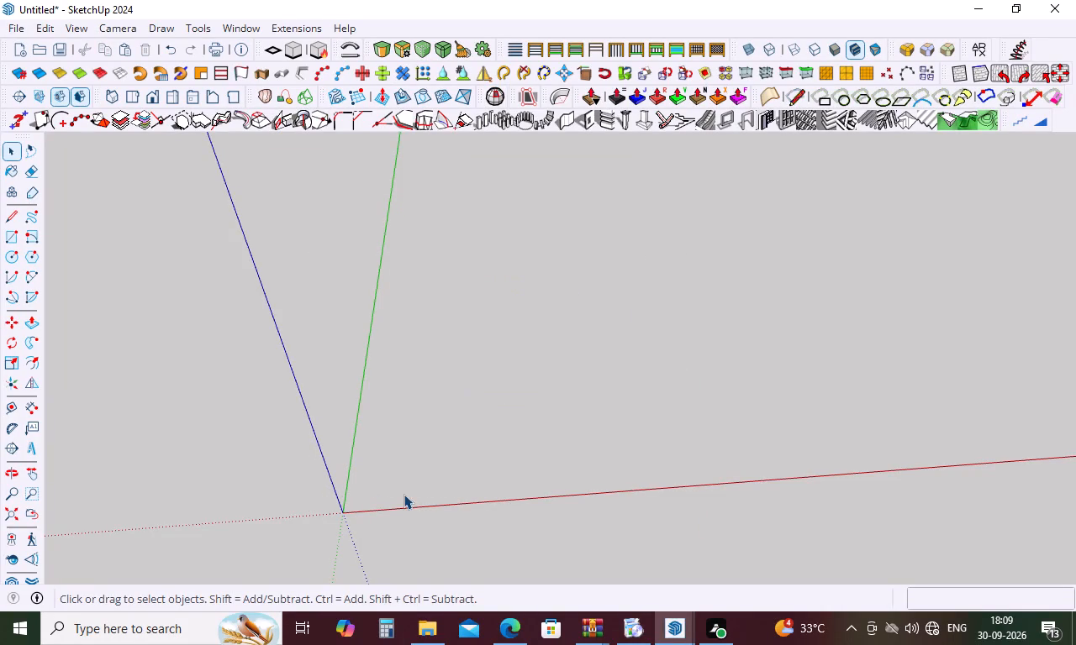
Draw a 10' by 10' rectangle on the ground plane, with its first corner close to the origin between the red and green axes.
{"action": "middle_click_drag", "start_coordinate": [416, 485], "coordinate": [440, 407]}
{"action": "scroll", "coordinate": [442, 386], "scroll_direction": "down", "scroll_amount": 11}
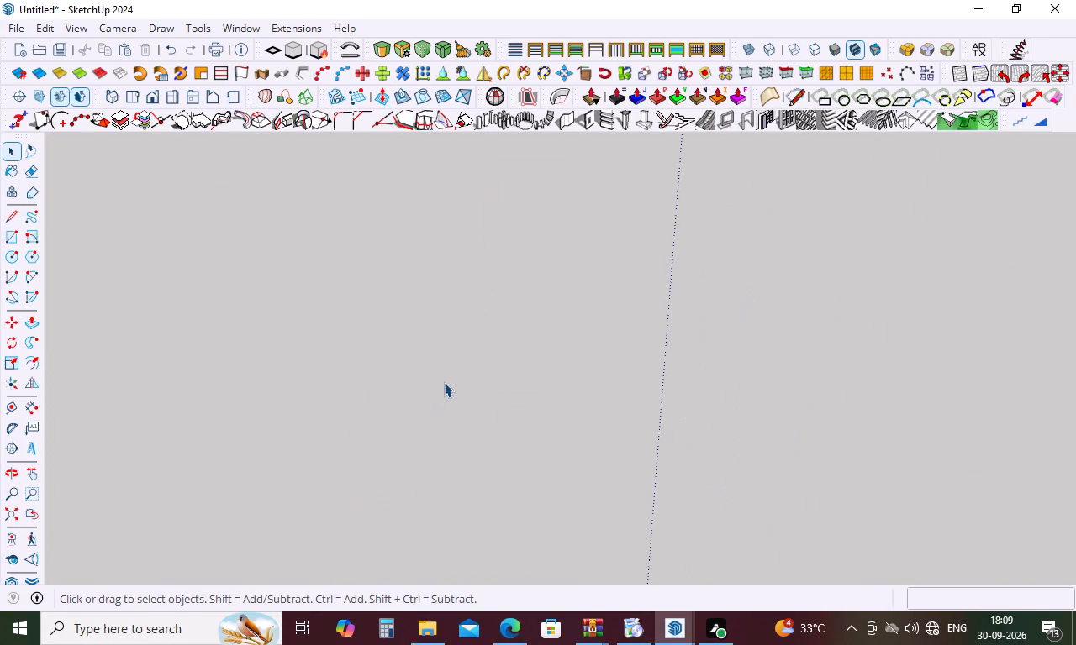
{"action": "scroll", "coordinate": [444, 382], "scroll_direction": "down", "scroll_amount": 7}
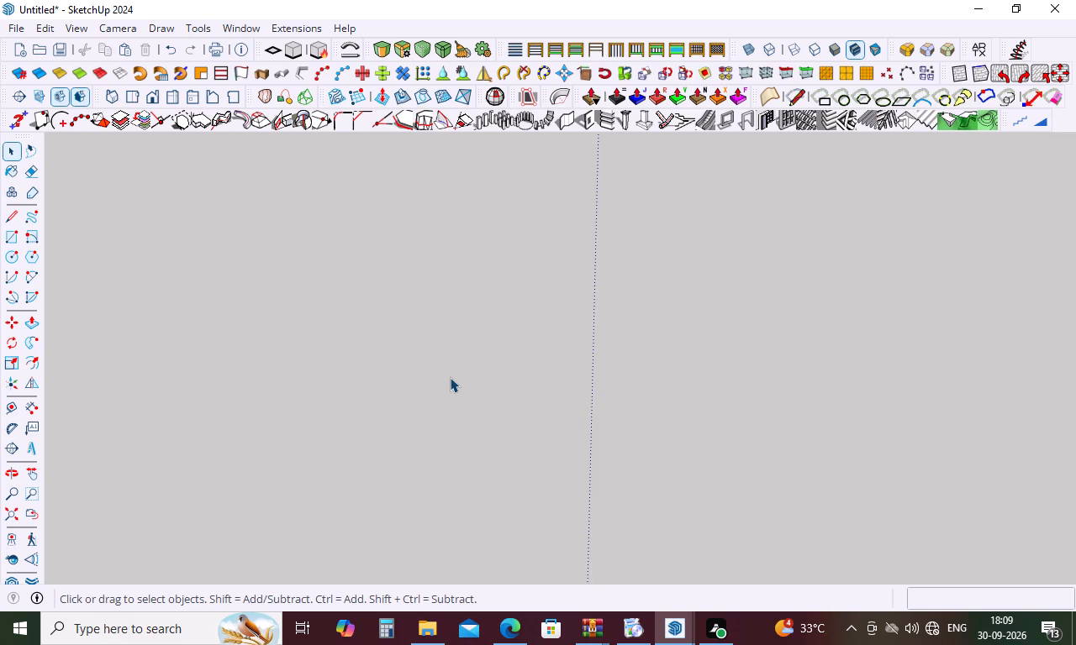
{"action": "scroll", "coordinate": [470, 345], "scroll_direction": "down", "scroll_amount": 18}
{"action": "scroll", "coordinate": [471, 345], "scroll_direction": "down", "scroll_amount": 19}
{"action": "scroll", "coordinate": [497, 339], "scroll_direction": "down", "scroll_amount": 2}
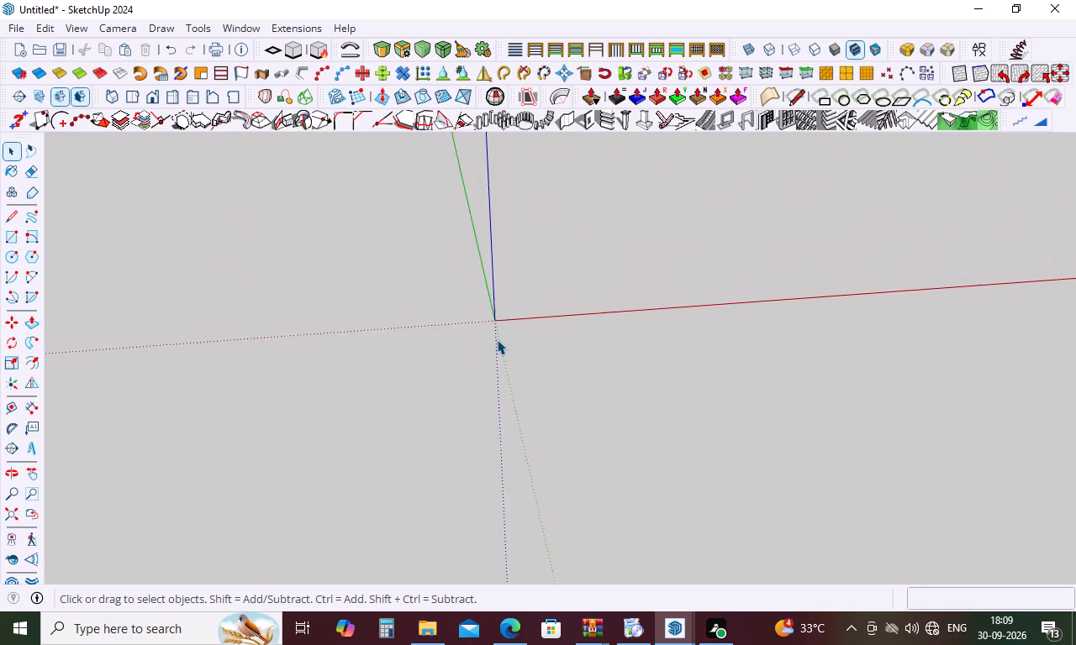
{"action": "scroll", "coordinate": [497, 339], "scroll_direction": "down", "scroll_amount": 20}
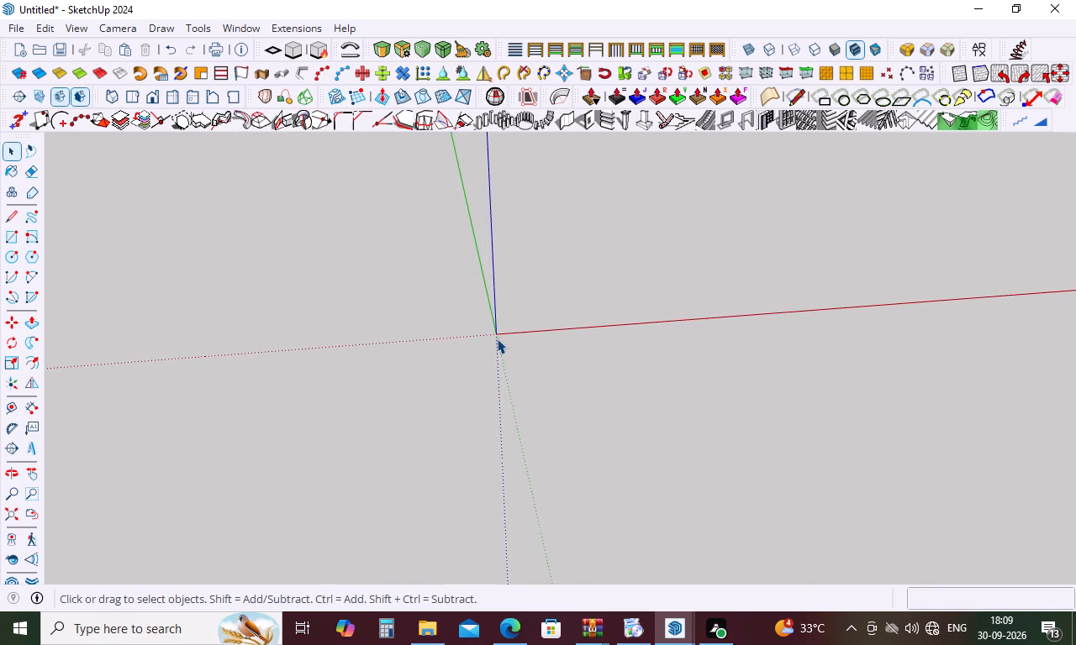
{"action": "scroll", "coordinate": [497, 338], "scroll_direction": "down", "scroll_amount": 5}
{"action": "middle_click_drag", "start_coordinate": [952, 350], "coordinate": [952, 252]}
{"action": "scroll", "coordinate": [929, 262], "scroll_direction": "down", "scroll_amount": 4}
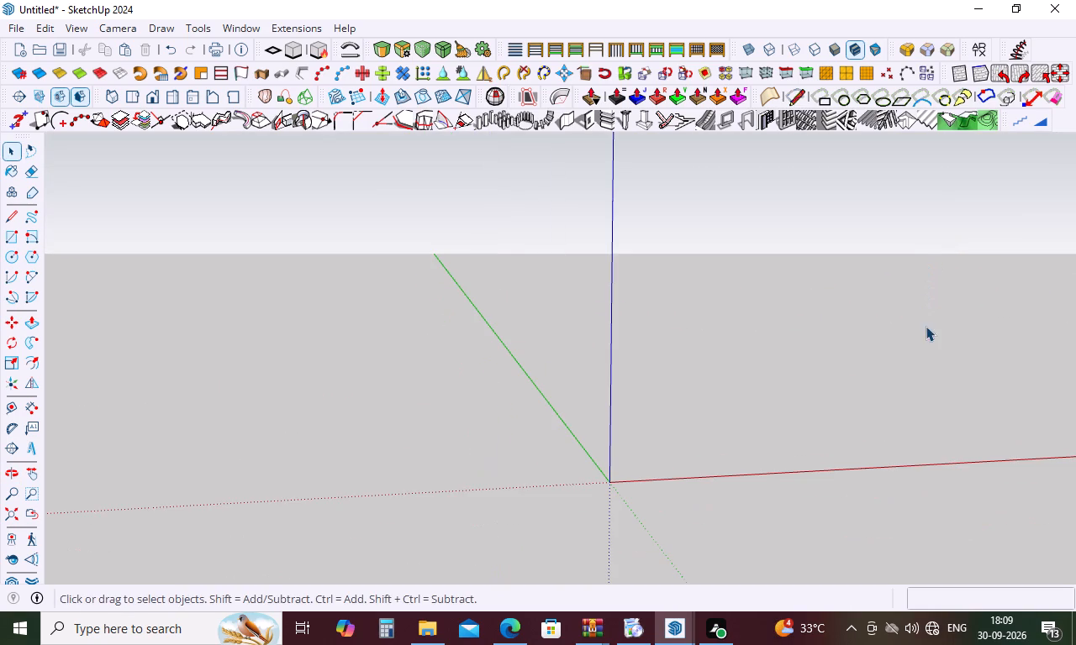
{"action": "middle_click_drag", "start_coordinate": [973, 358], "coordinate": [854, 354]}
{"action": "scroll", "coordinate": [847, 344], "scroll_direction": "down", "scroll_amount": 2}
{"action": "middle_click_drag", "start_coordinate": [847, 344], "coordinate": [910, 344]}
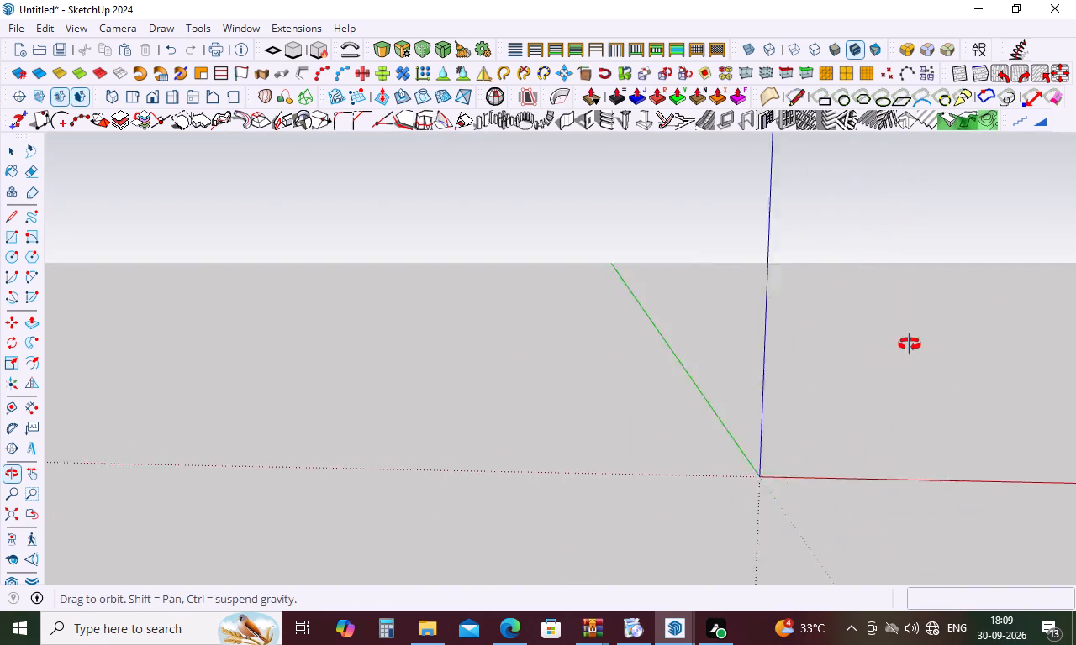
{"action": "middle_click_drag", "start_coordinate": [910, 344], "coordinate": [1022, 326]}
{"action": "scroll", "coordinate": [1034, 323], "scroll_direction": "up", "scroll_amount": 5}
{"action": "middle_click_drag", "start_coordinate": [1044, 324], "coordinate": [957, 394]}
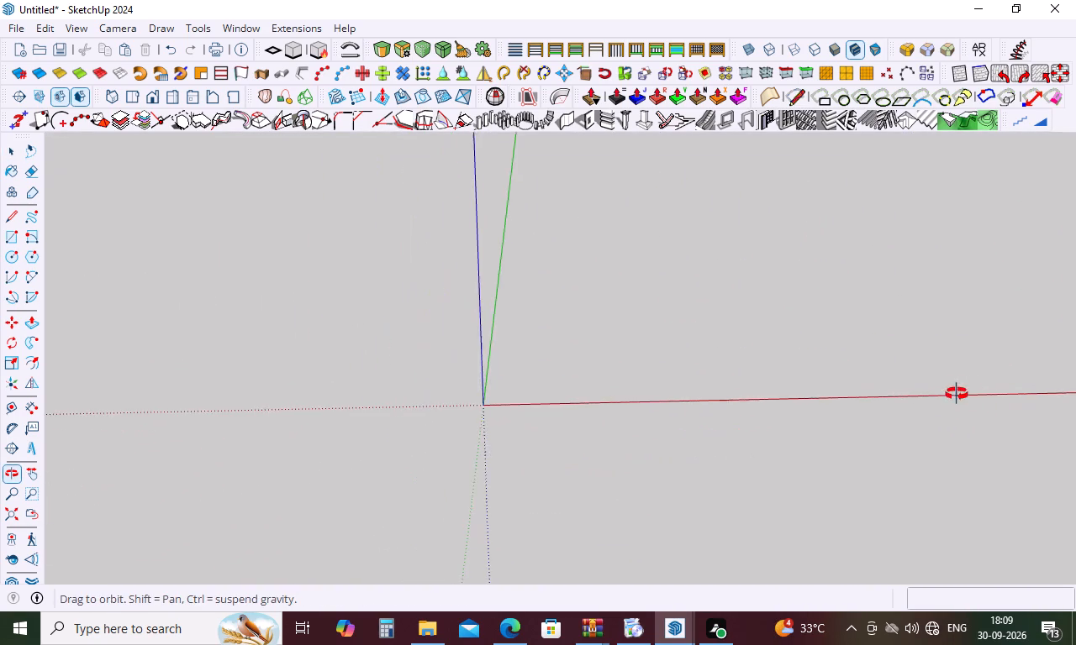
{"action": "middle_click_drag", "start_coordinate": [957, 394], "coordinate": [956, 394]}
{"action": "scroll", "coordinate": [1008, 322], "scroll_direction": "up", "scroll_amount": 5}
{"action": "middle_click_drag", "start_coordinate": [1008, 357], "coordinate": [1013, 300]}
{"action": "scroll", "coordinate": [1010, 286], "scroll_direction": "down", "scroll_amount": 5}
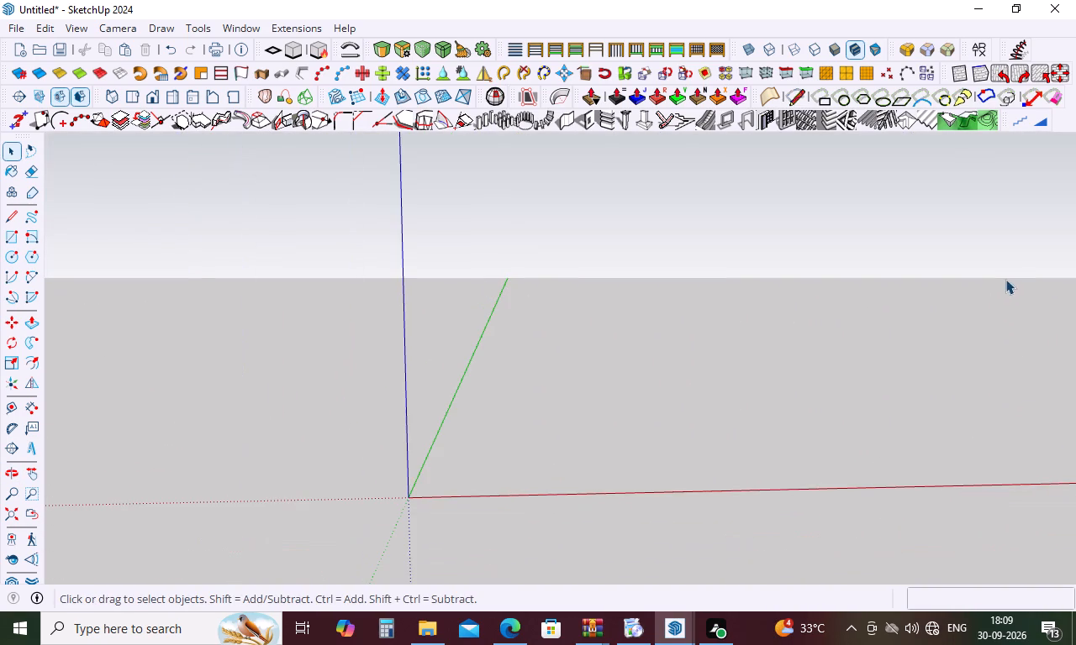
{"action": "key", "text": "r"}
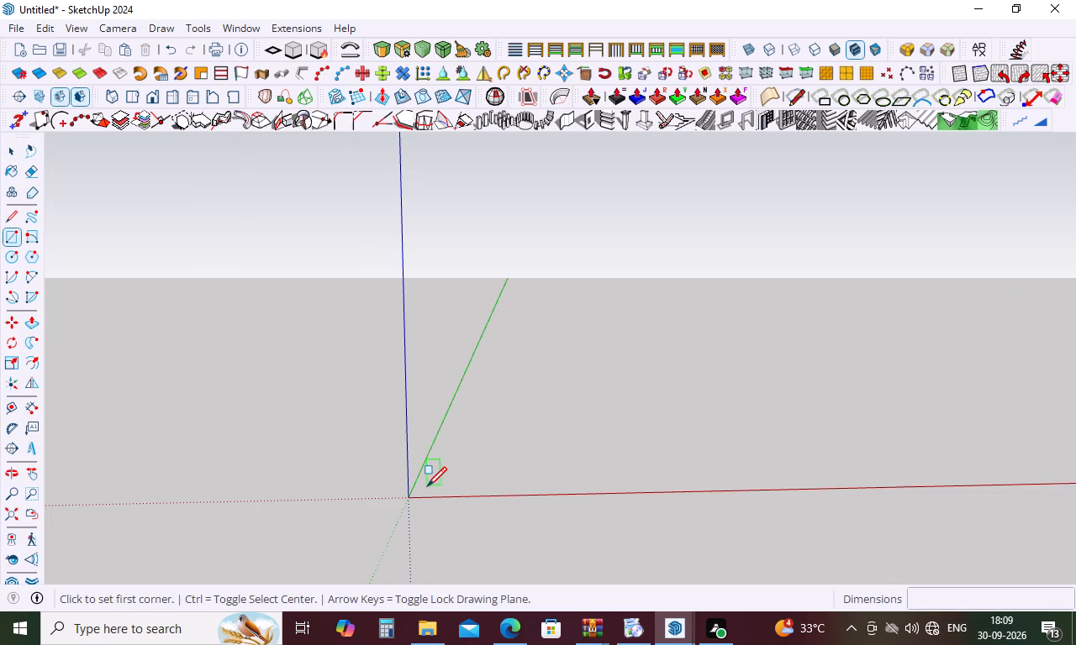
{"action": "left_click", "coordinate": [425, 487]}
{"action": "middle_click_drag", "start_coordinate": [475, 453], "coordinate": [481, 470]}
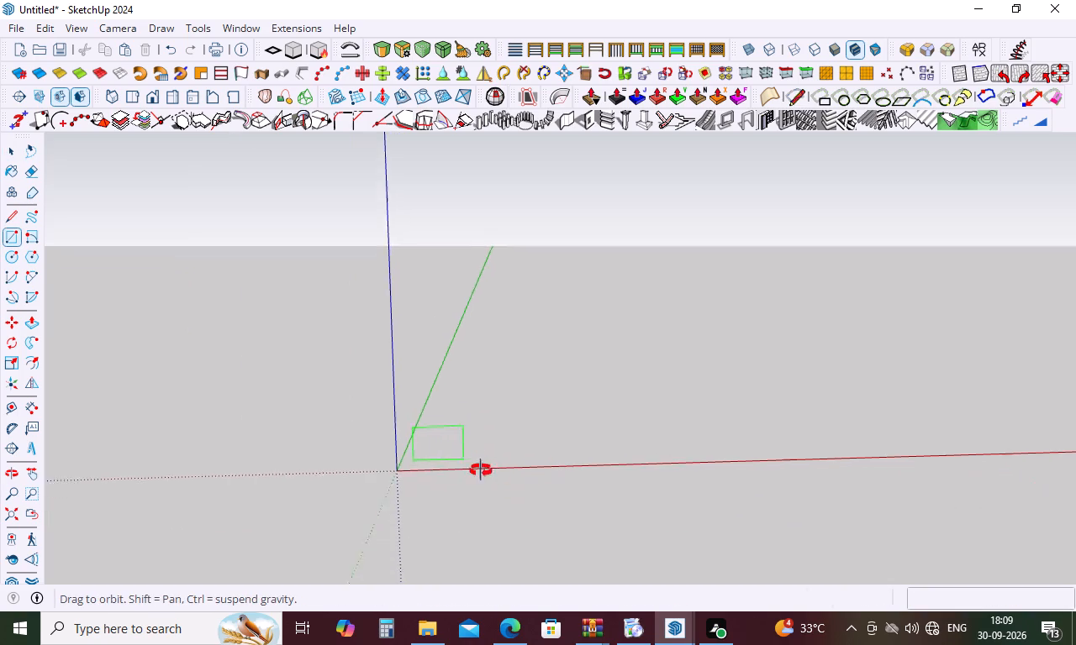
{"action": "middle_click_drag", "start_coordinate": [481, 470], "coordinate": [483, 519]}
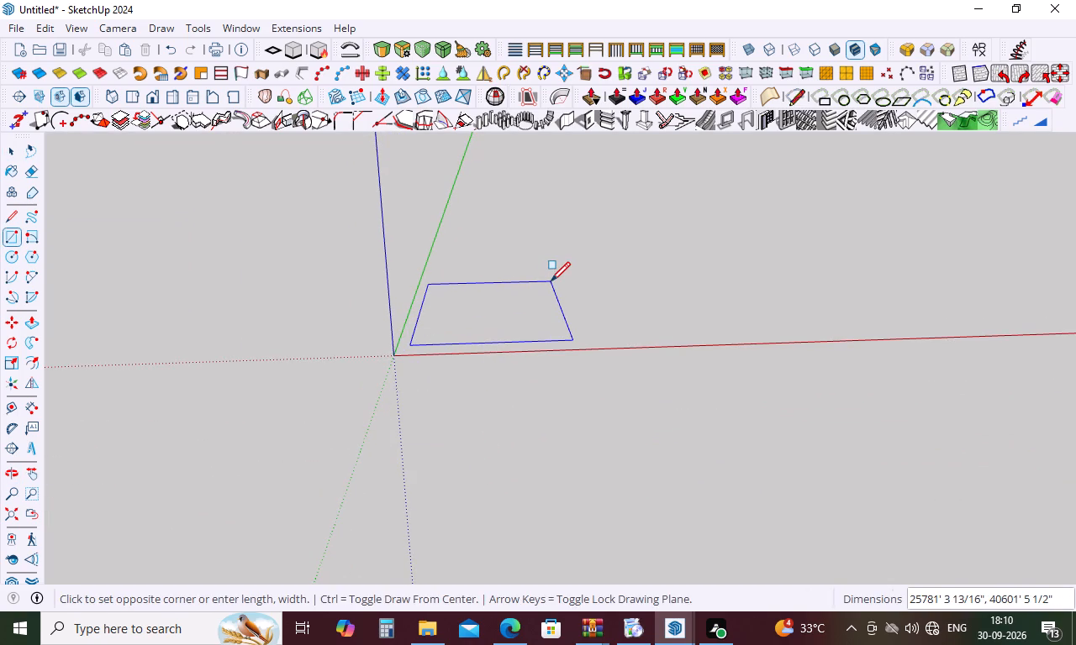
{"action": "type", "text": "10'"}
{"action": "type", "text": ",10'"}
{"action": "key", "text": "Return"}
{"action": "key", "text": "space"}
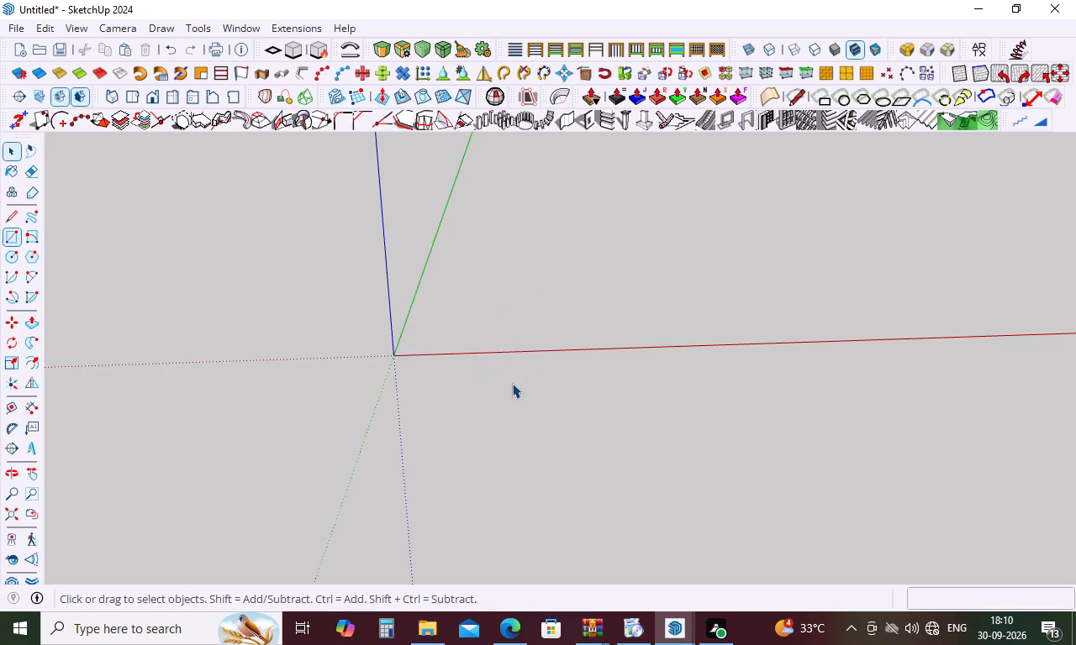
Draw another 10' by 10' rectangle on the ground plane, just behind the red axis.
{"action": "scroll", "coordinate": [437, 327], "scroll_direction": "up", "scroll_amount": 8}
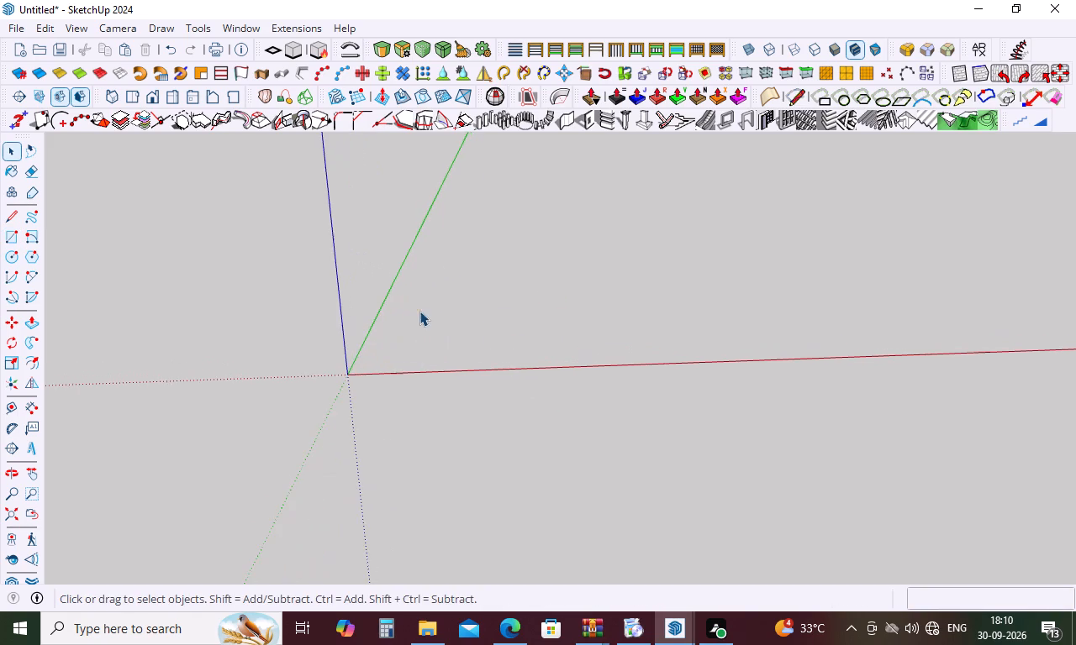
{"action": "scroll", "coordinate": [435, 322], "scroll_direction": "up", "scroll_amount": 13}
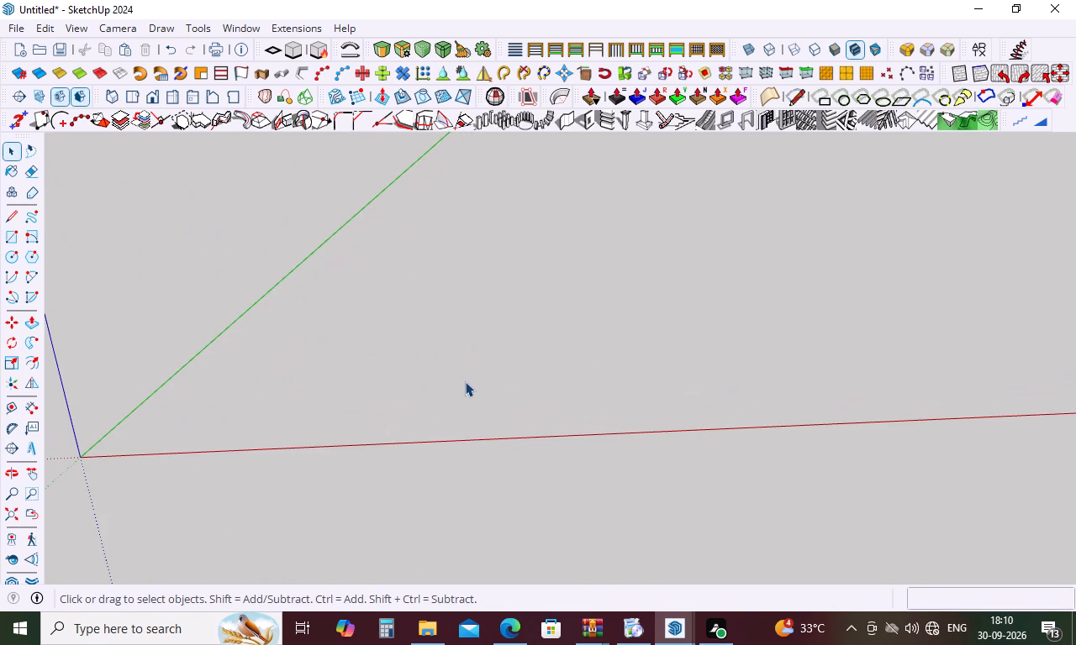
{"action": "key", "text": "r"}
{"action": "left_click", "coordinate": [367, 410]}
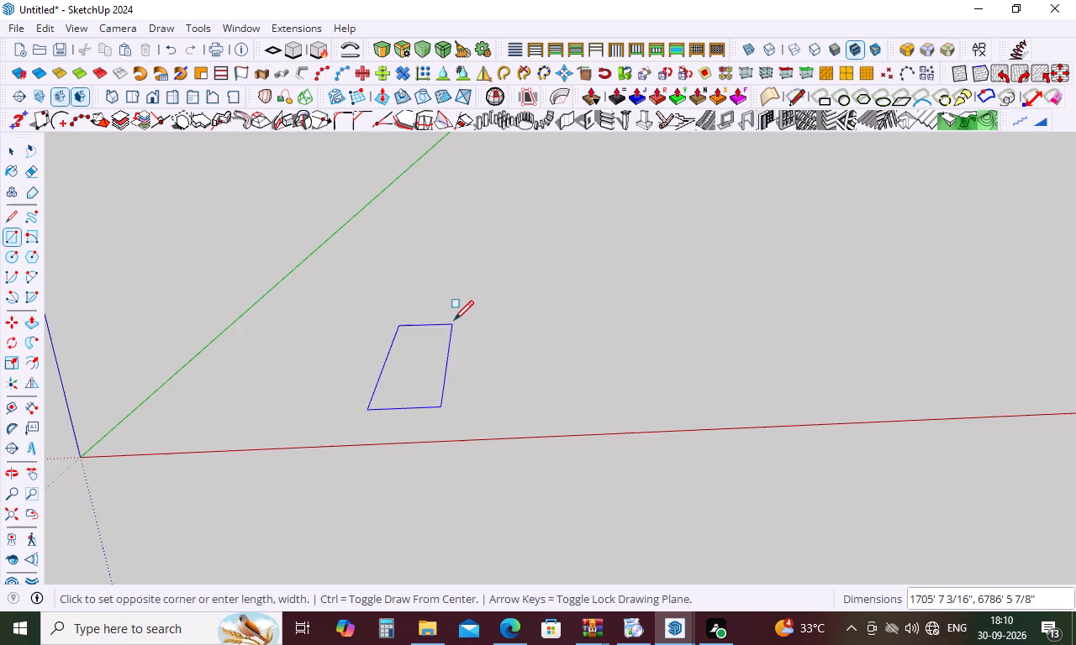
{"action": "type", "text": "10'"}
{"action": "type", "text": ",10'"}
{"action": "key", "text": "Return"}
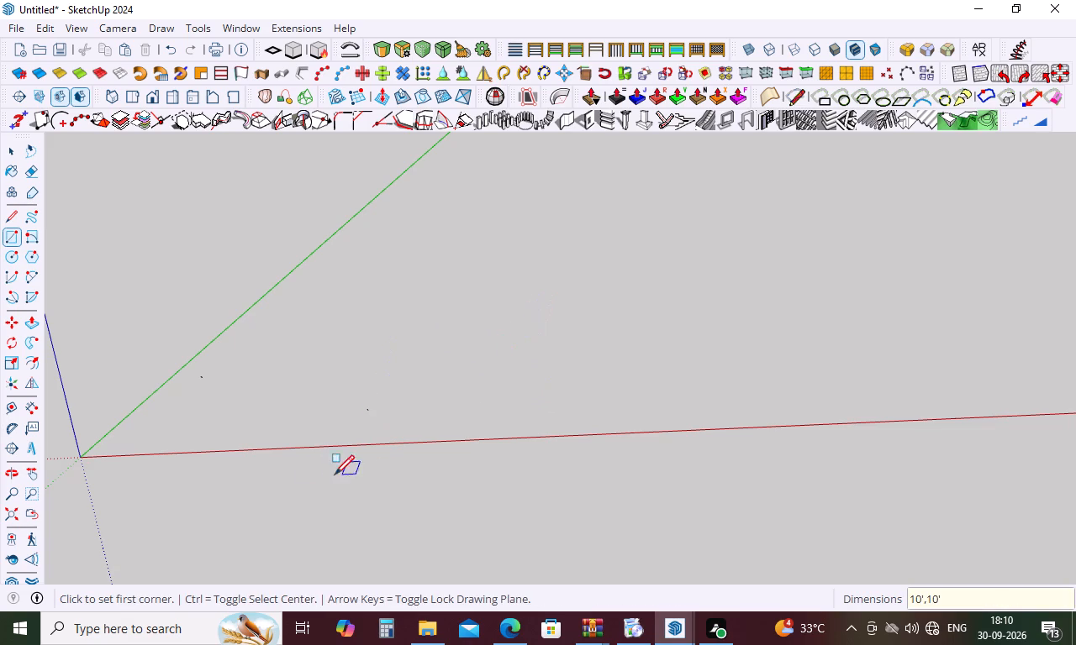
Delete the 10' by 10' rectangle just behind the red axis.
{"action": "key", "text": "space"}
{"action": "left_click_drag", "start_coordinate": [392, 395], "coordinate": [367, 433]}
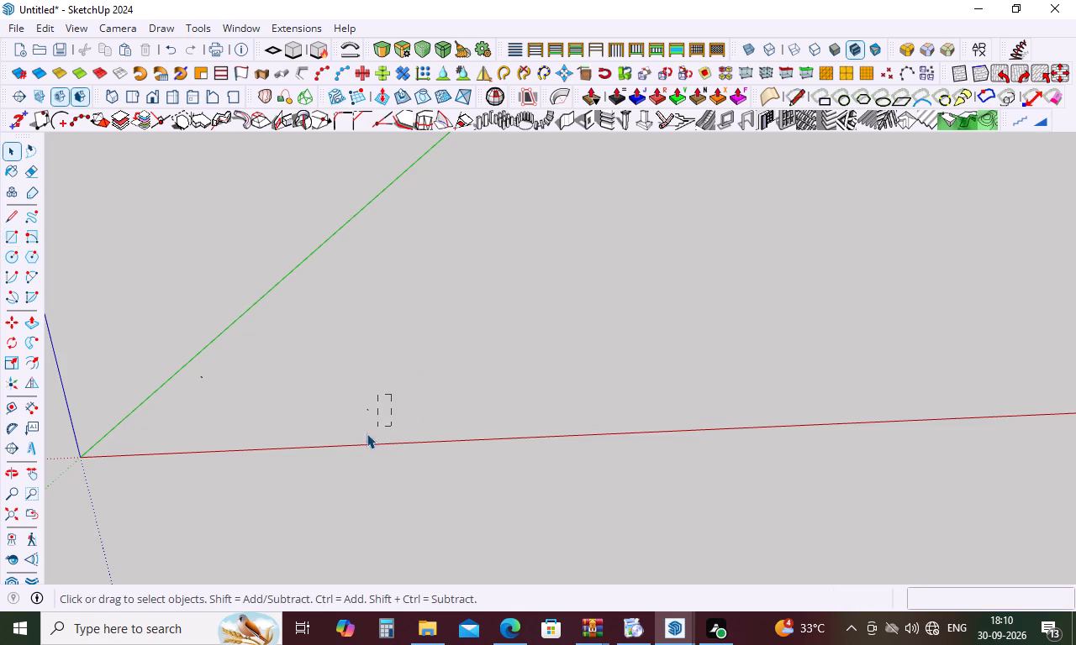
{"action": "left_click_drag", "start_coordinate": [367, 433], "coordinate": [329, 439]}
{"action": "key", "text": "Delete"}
Draw a 10' by 10' rectangle on the ground plane between the red and green axes, near the origin.
{"action": "scroll", "coordinate": [530, 326], "scroll_direction": "down", "scroll_amount": 4}
{"action": "middle_click_drag", "start_coordinate": [541, 354], "coordinate": [531, 410]}
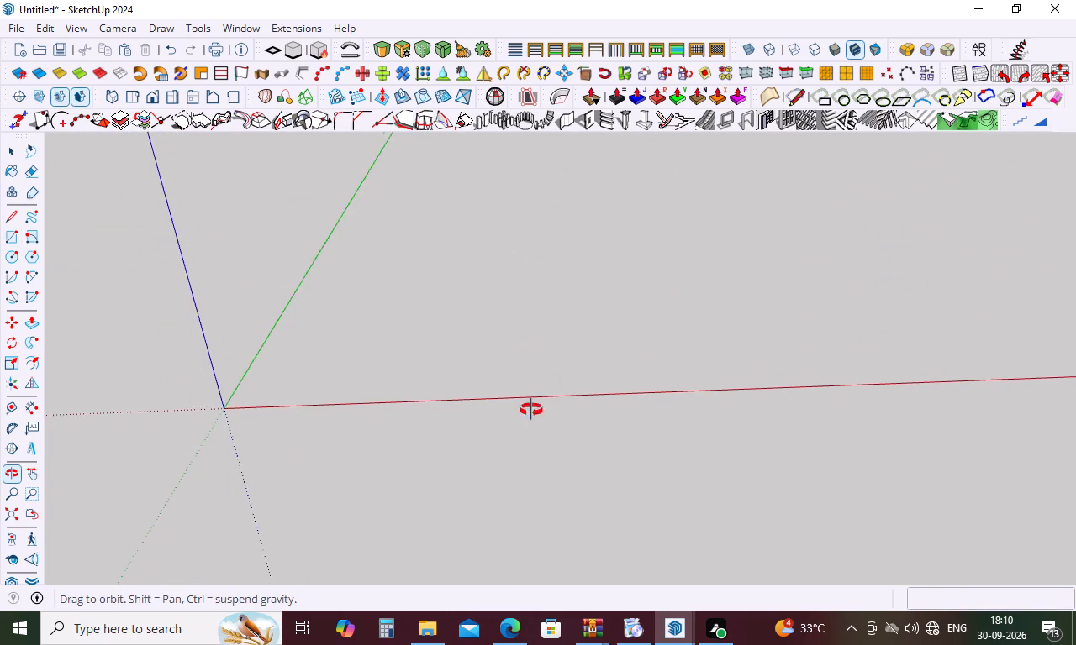
{"action": "middle_click_drag", "start_coordinate": [531, 410], "coordinate": [529, 424]}
{"action": "key", "text": "r"}
{"action": "left_click", "coordinate": [293, 370]}
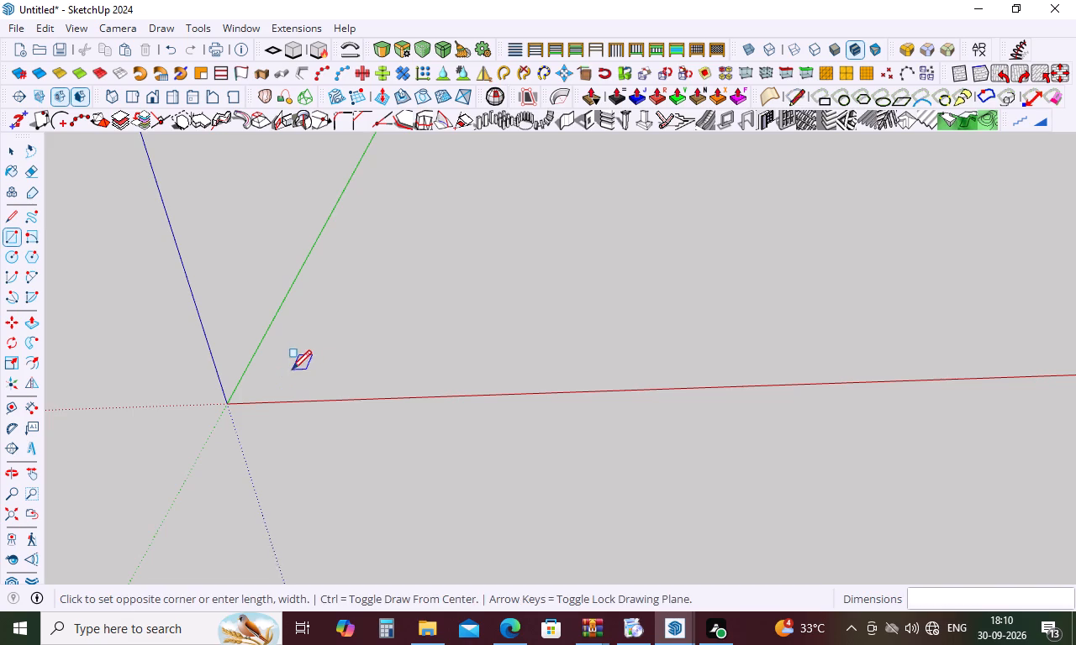
{"action": "type", "text": "10',10'"}
{"action": "key", "text": "Return"}
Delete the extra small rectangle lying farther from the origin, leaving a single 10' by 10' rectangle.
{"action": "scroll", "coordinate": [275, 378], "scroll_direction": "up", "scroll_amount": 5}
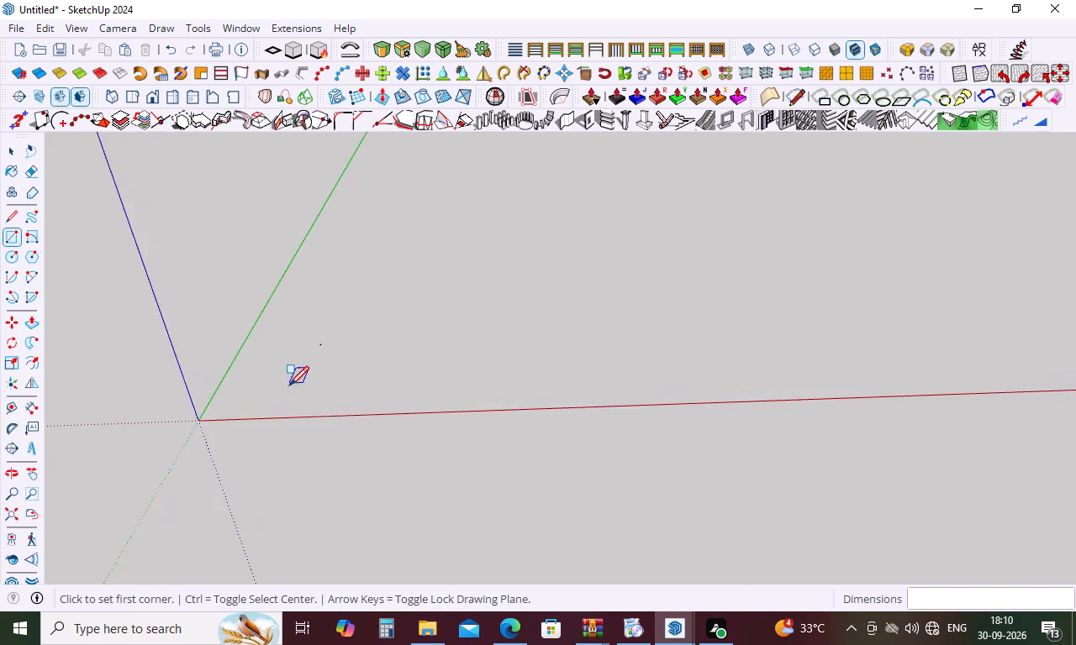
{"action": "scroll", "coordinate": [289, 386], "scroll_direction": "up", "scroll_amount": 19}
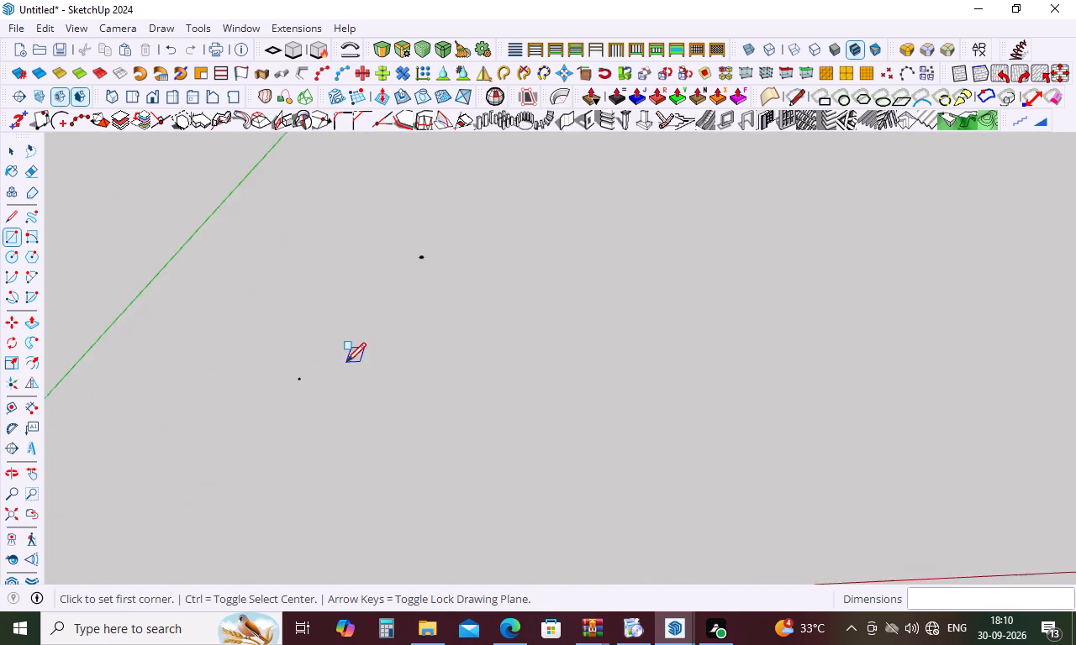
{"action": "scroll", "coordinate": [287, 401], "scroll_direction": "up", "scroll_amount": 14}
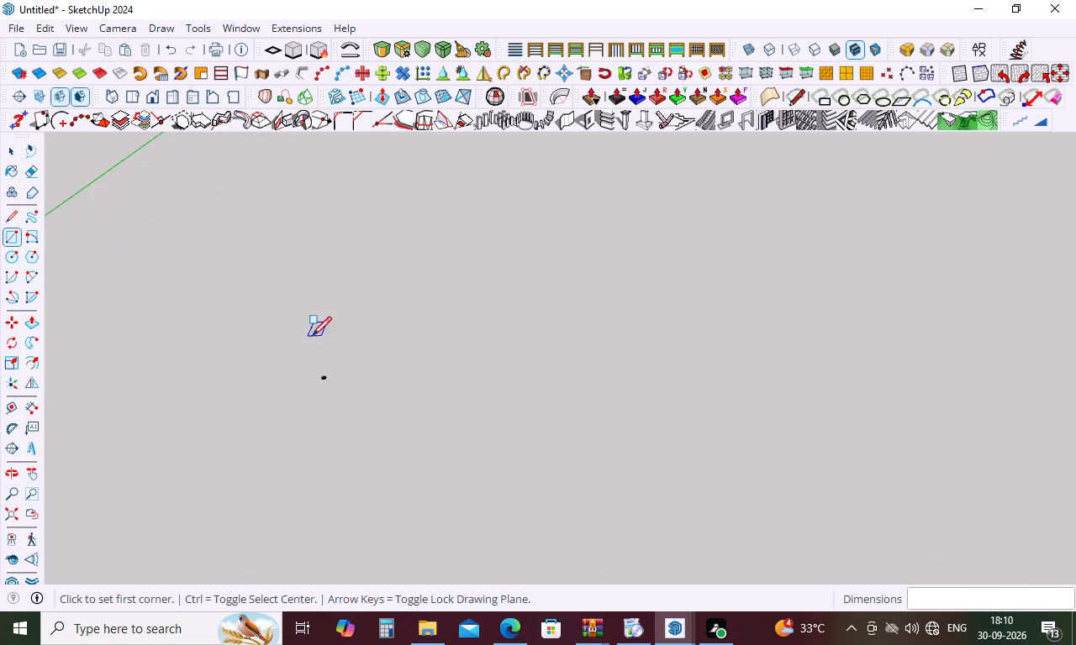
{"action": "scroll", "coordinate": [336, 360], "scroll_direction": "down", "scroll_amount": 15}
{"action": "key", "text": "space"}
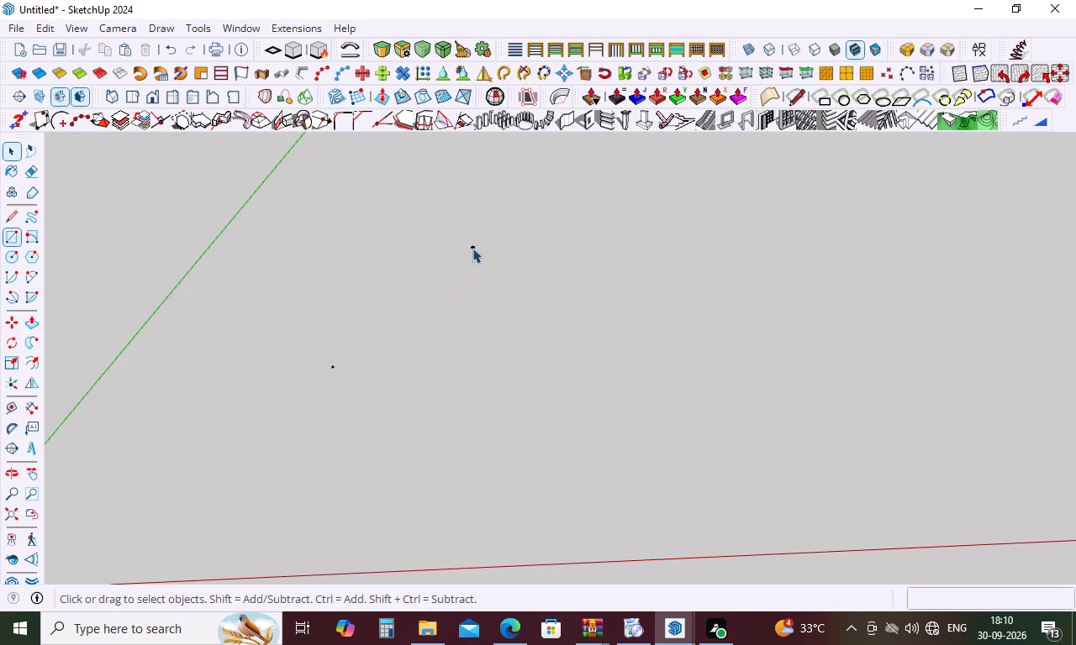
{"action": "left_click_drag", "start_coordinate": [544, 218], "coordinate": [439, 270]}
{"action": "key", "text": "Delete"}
Move the remaining 10' by 10' rectangle by its near corner about 2298' to a spot right beside the origin.
{"action": "scroll", "coordinate": [332, 343], "scroll_direction": "up", "scroll_amount": 5}
{"action": "scroll", "coordinate": [339, 433], "scroll_direction": "up", "scroll_amount": 13}
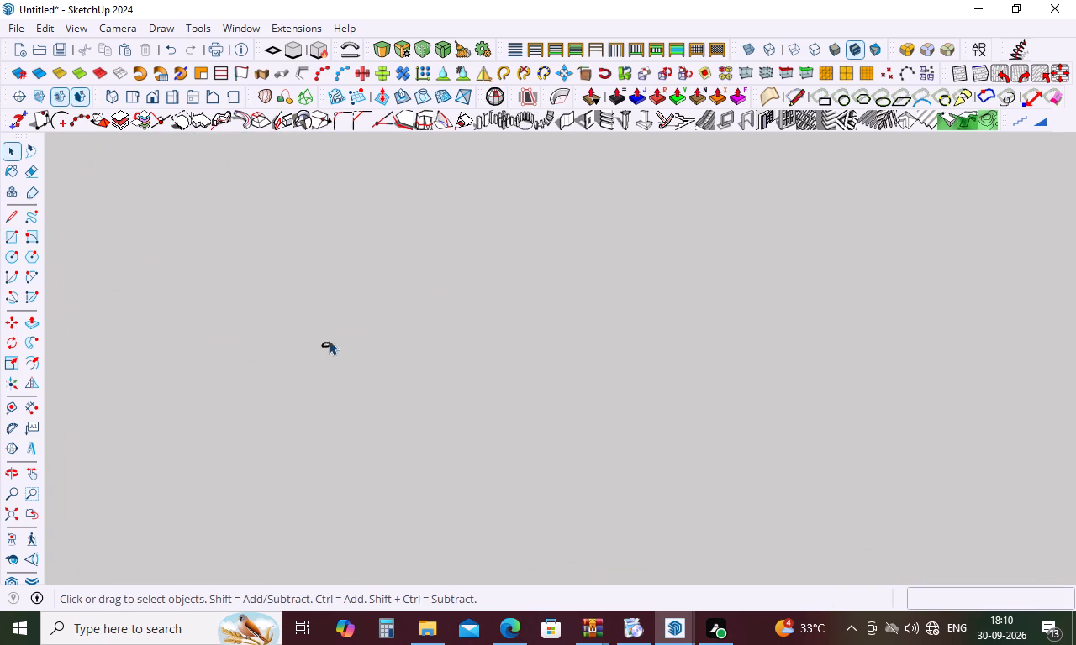
{"action": "scroll", "coordinate": [329, 340], "scroll_direction": "up", "scroll_amount": 18}
{"action": "triple_click", "coordinate": [312, 317]}
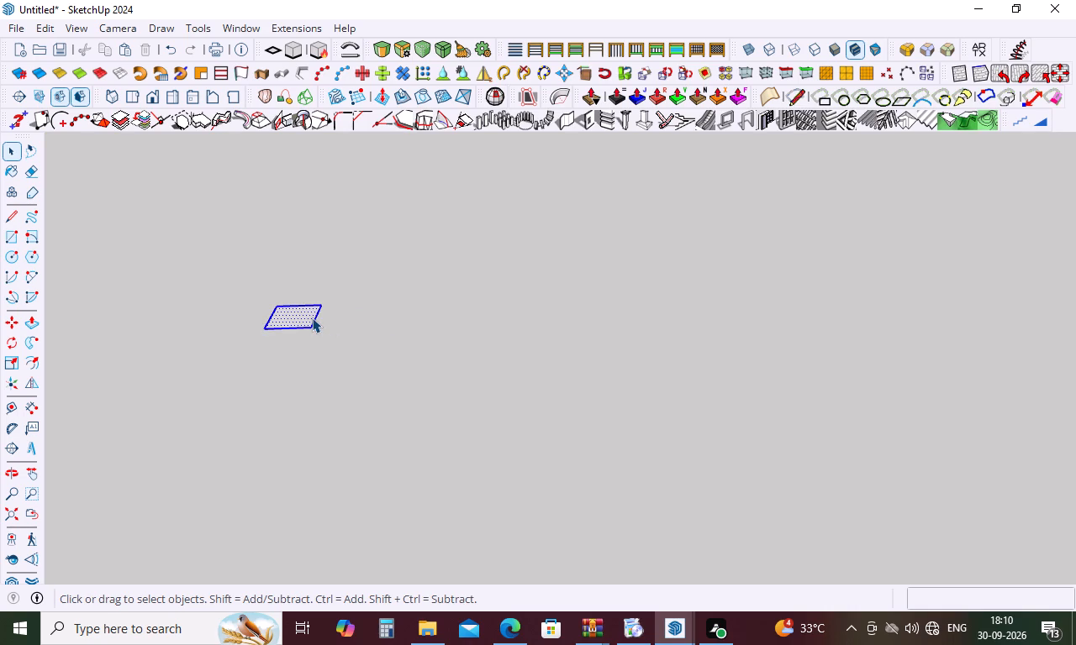
{"action": "left_click", "coordinate": [312, 317]}
{"action": "key", "text": "comma"}
{"action": "key", "text": "m"}
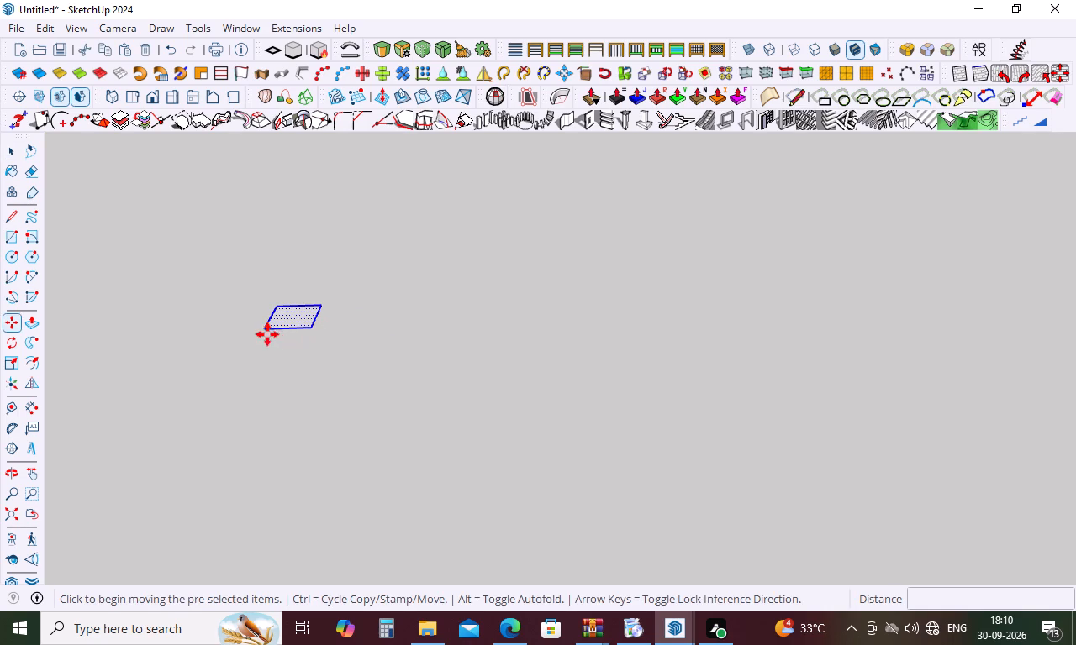
{"action": "left_click", "coordinate": [262, 328]}
{"action": "scroll", "coordinate": [509, 291], "scroll_direction": "down", "scroll_amount": 15}
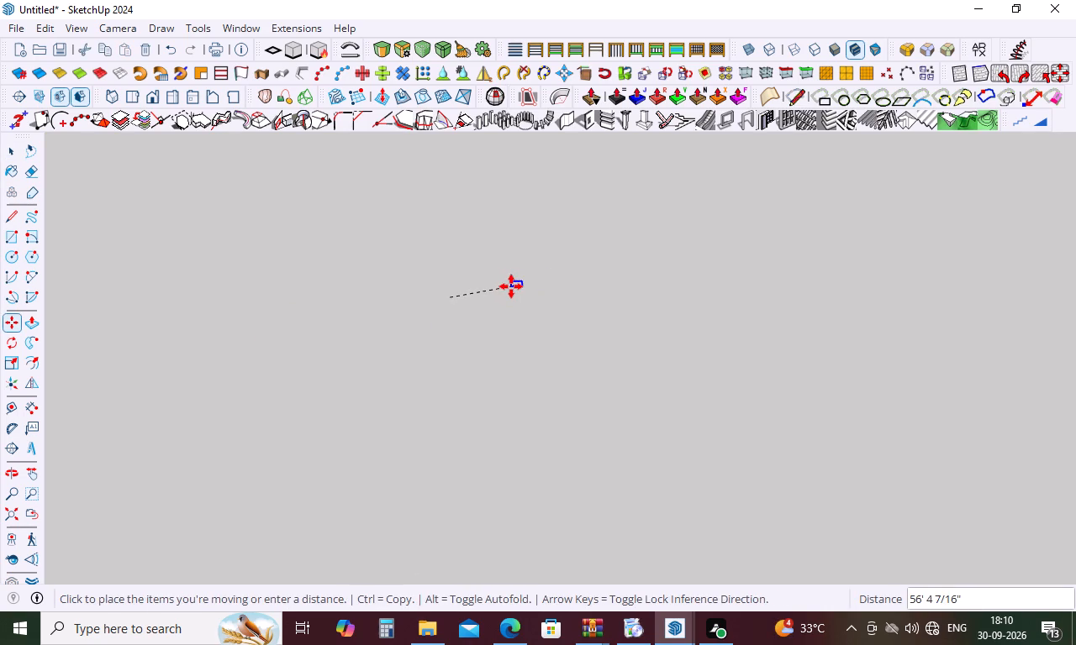
{"action": "scroll", "coordinate": [511, 286], "scroll_direction": "down", "scroll_amount": 20}
{"action": "scroll", "coordinate": [511, 282], "scroll_direction": "down", "scroll_amount": 5}
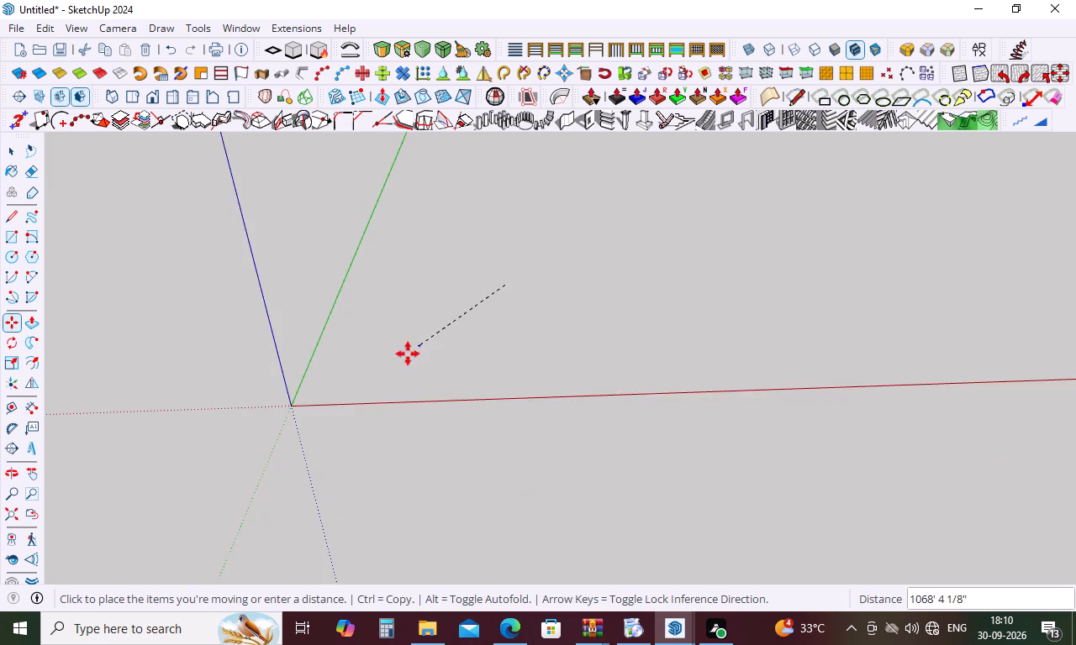
{"action": "scroll", "coordinate": [291, 394], "scroll_direction": "up", "scroll_amount": 16}
{"action": "scroll", "coordinate": [294, 401], "scroll_direction": "up", "scroll_amount": 5}
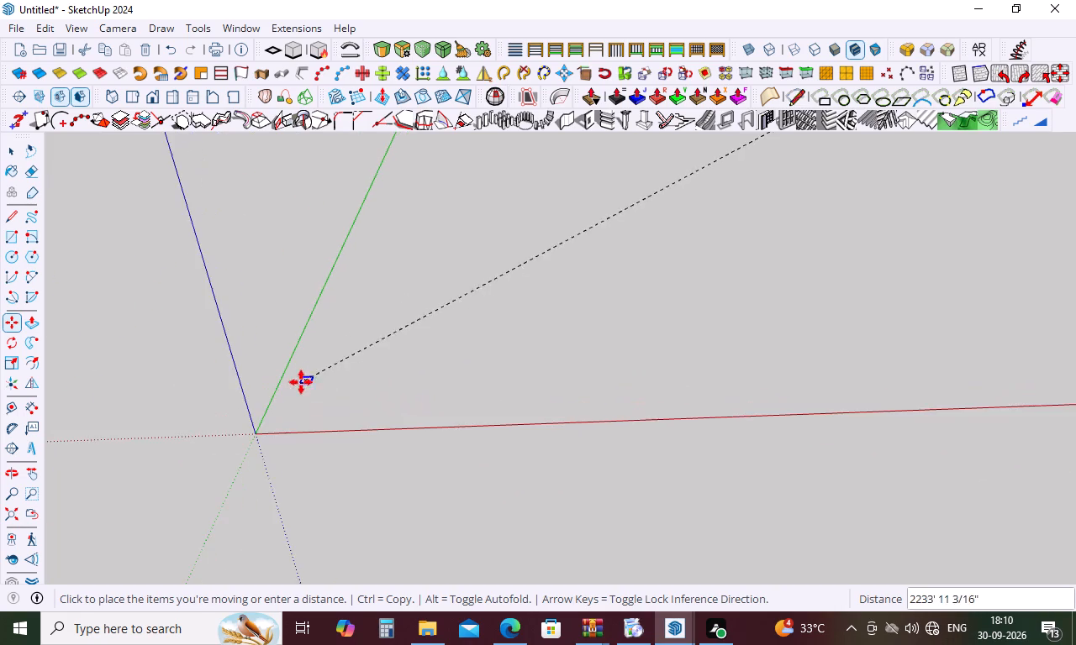
{"action": "scroll", "coordinate": [288, 398], "scroll_direction": "up", "scroll_amount": 15}
{"action": "scroll", "coordinate": [255, 458], "scroll_direction": "up", "scroll_amount": 5}
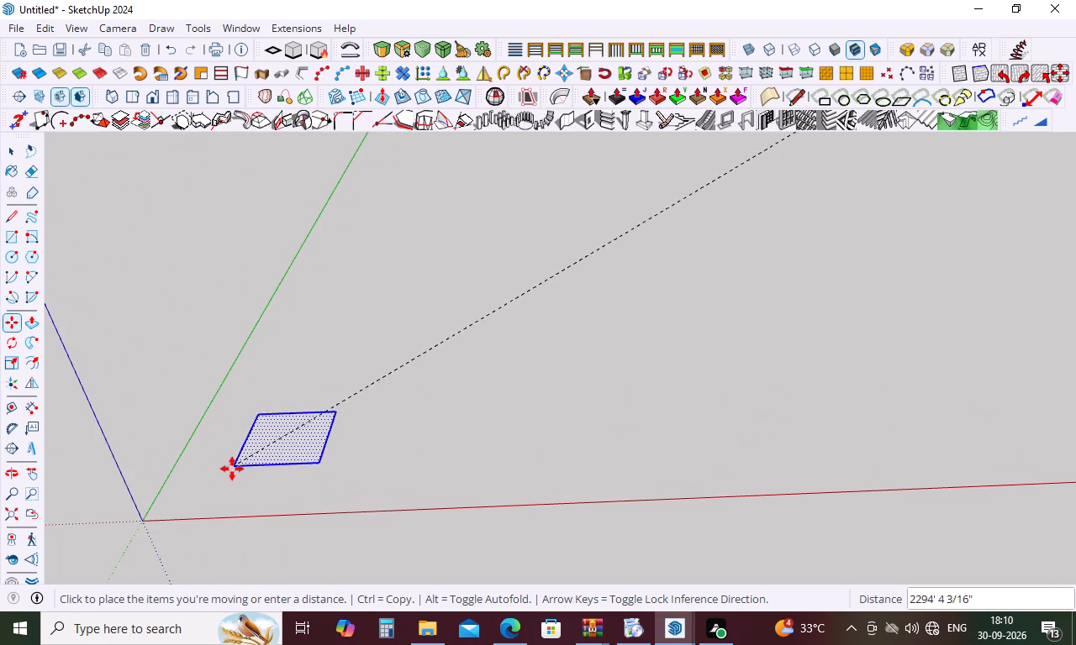
{"action": "scroll", "coordinate": [229, 459], "scroll_direction": "up", "scroll_amount": 5}
{"action": "left_click", "coordinate": [187, 500]}
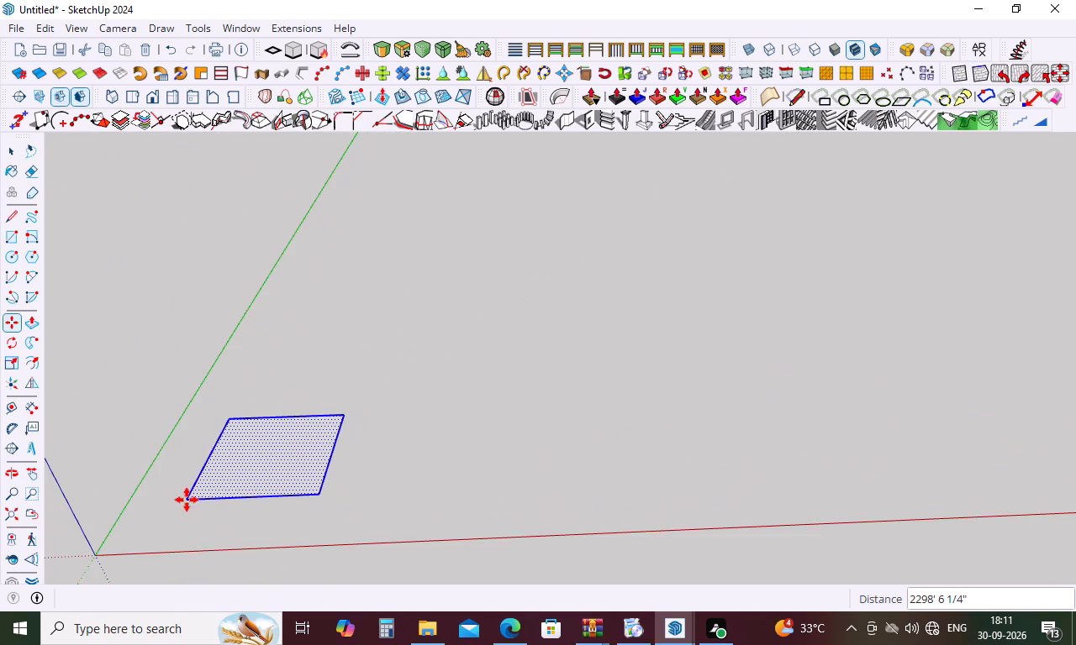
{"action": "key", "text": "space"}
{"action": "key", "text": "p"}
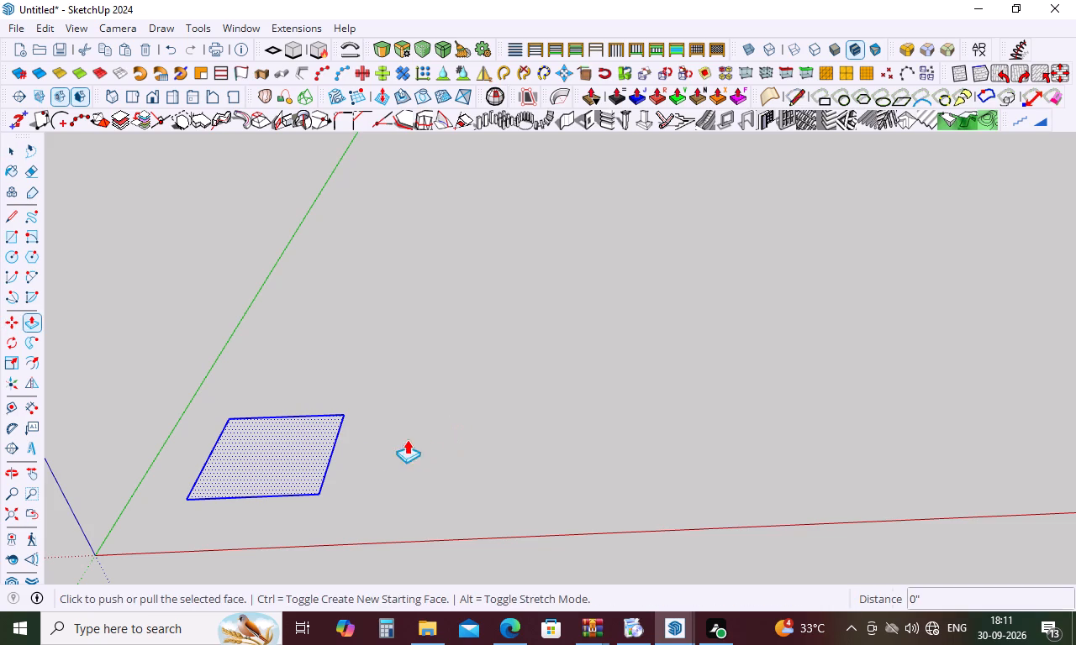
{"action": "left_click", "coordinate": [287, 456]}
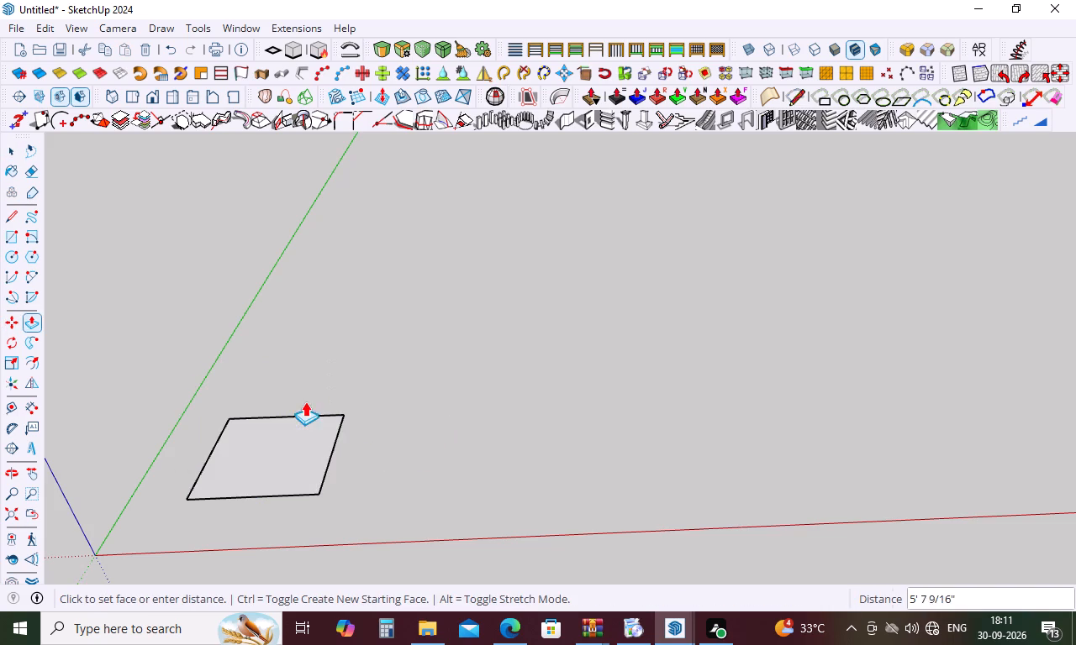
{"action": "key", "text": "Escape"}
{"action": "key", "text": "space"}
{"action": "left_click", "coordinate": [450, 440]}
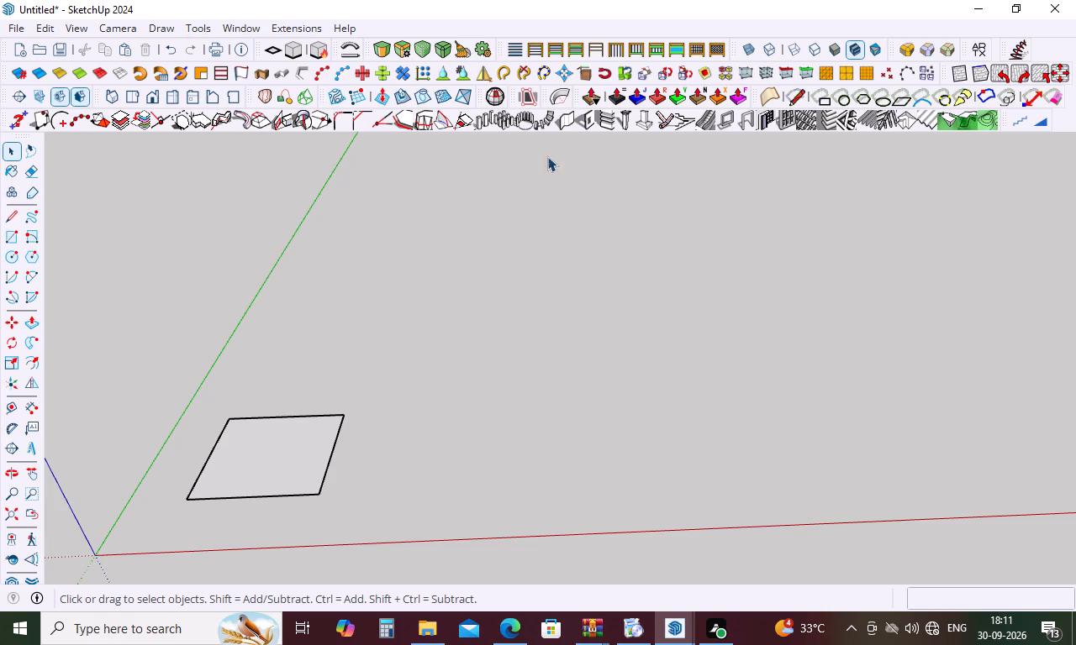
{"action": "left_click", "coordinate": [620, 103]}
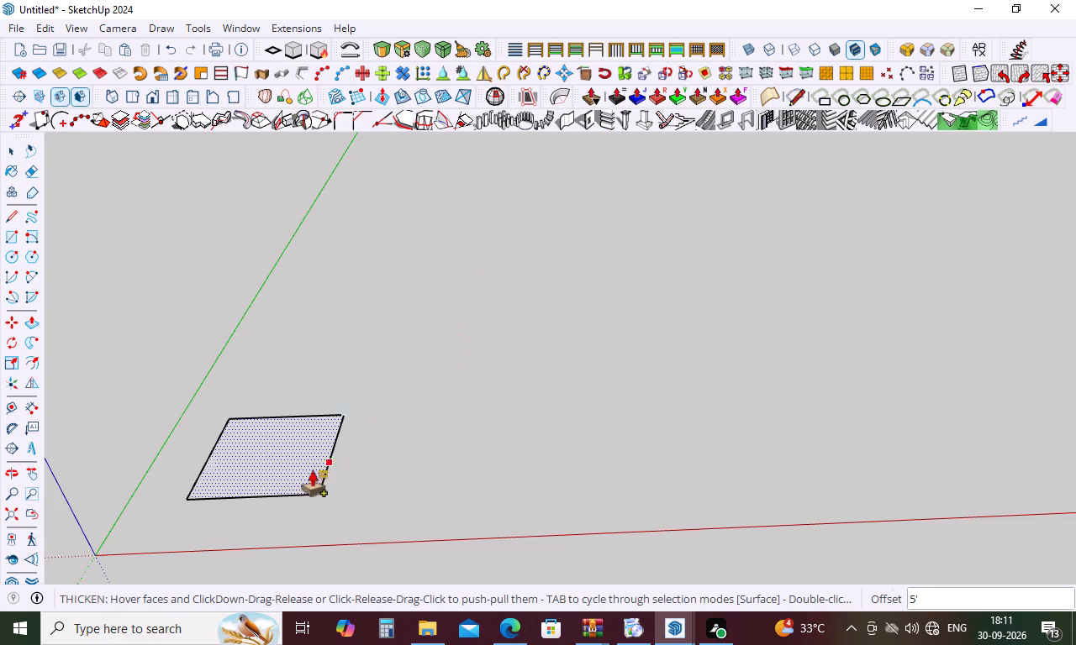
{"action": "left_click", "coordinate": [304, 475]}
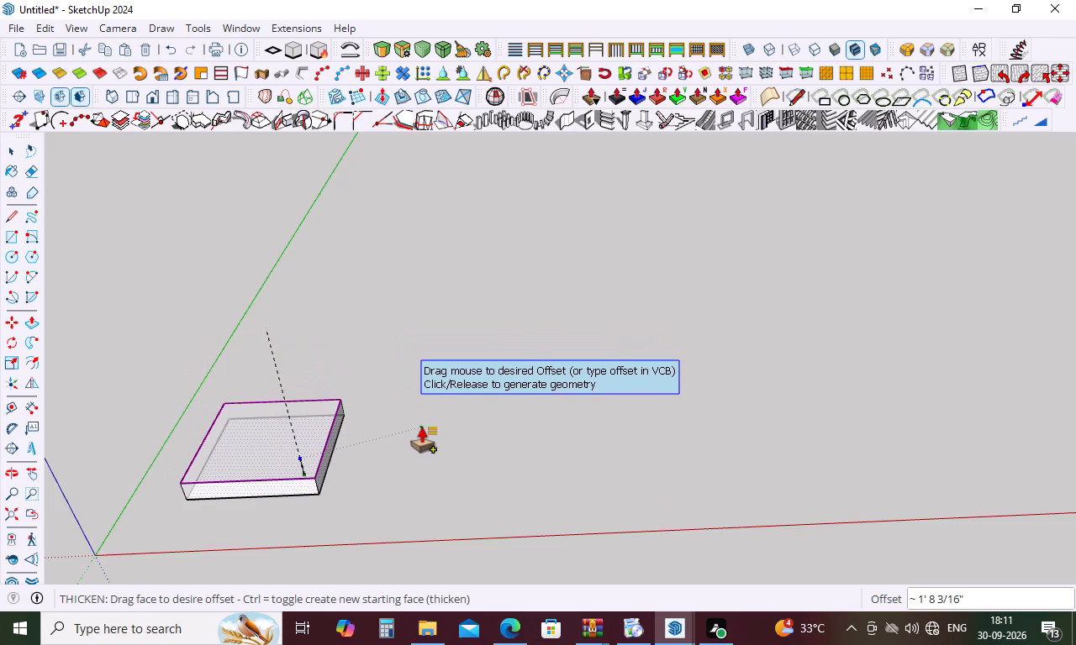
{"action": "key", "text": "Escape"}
Copy the rectangle four times along the red axis, about 12' to 15' apart, making a row of five.
{"action": "scroll", "coordinate": [428, 386], "scroll_direction": "down", "scroll_amount": 4}
{"action": "middle_click_drag", "start_coordinate": [330, 564], "coordinate": [330, 563]}
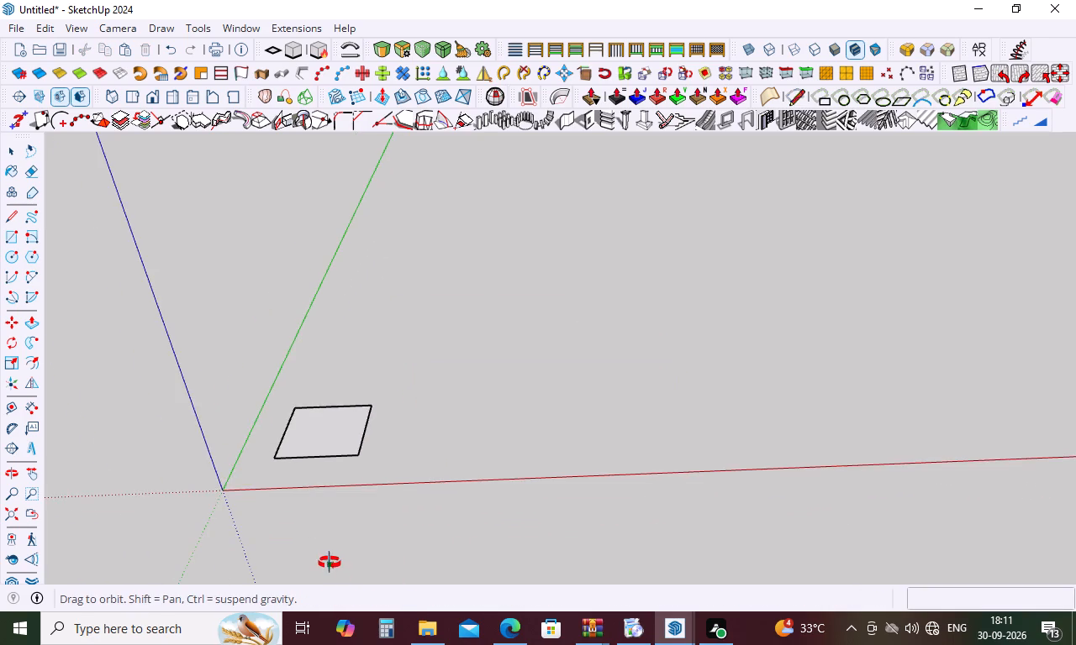
{"action": "middle_click_drag", "start_coordinate": [330, 563], "coordinate": [396, 484]}
{"action": "key", "text": "space"}
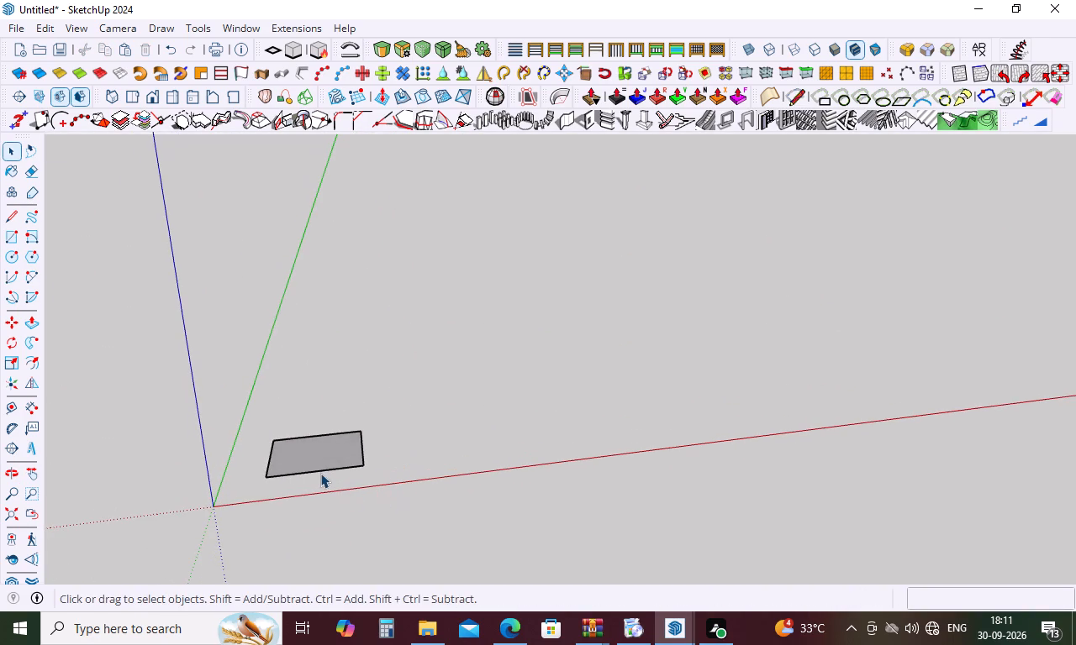
{"action": "triple_click", "coordinate": [320, 460]}
{"action": "left_click", "coordinate": [320, 460]}
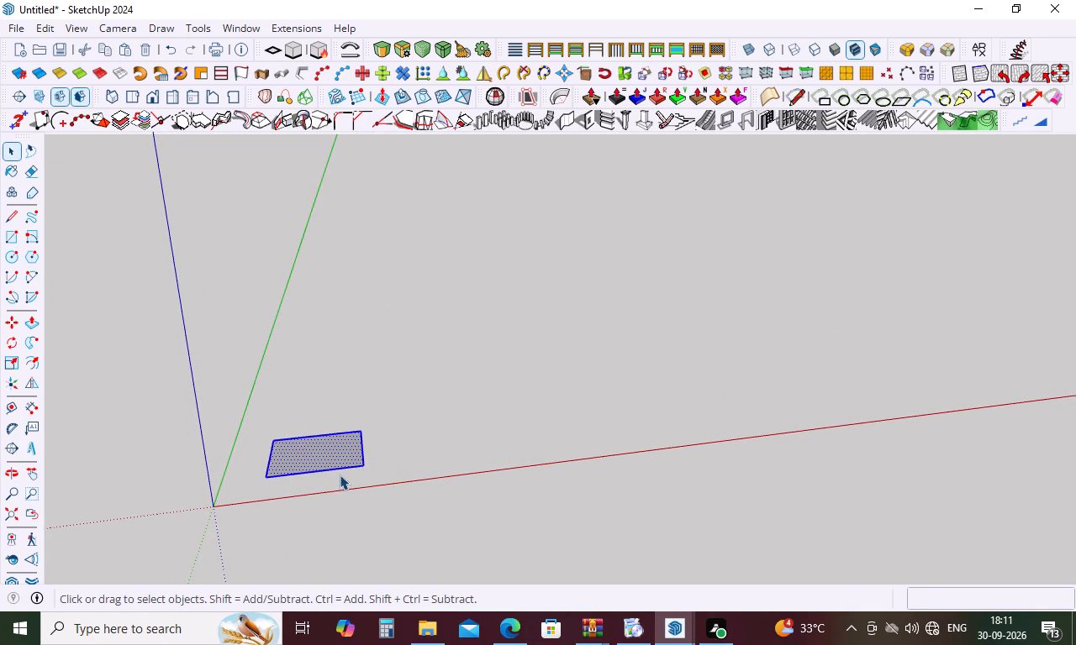
{"action": "key", "text": "m"}
{"action": "left_click", "coordinate": [262, 476]}
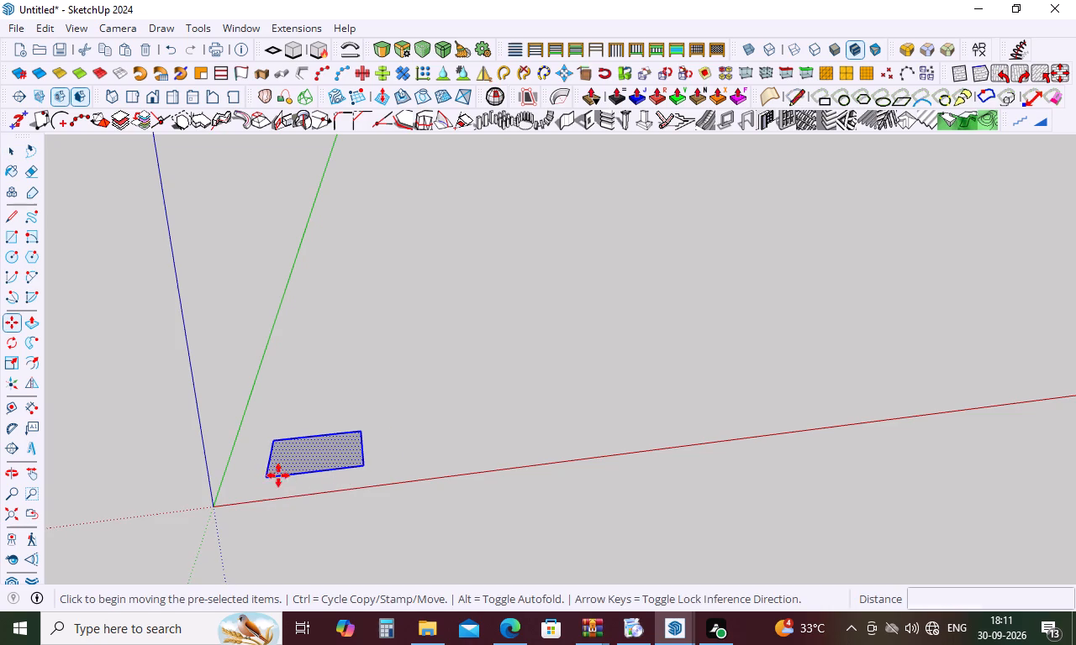
{"action": "left_click", "coordinate": [397, 456]}
{"action": "left_click", "coordinate": [399, 460]}
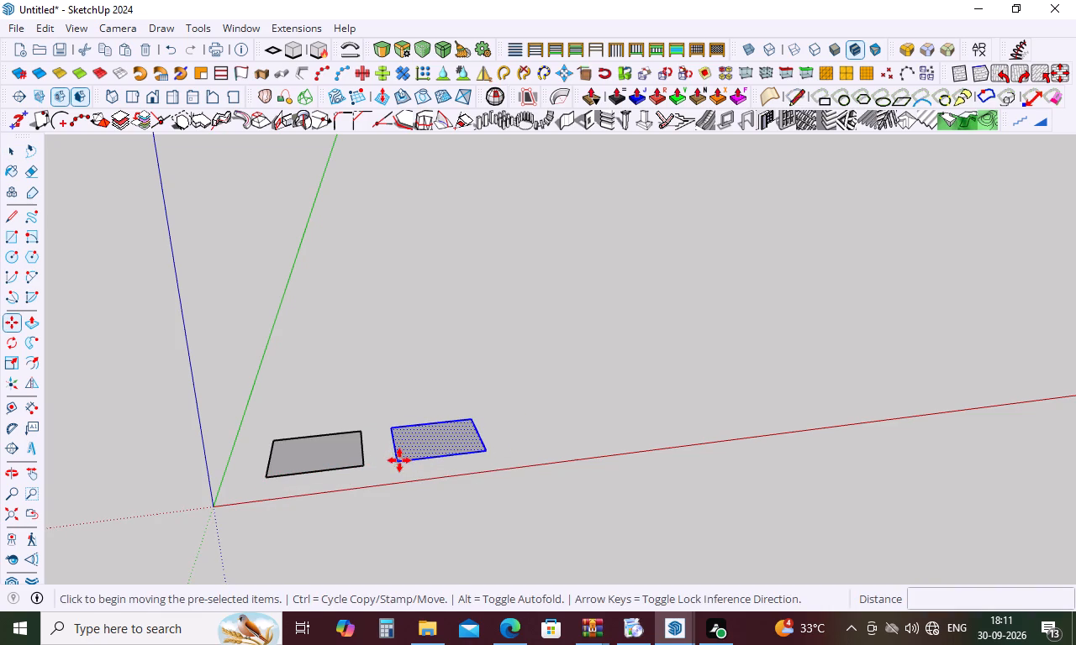
{"action": "left_click", "coordinate": [507, 444]}
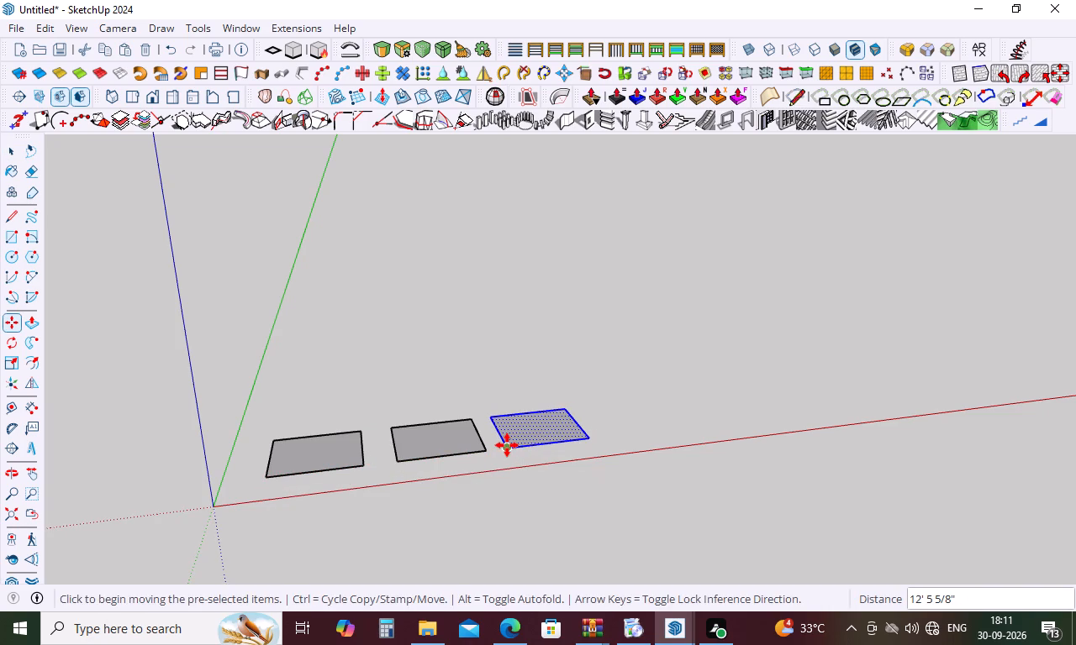
{"action": "left_click", "coordinate": [507, 445]}
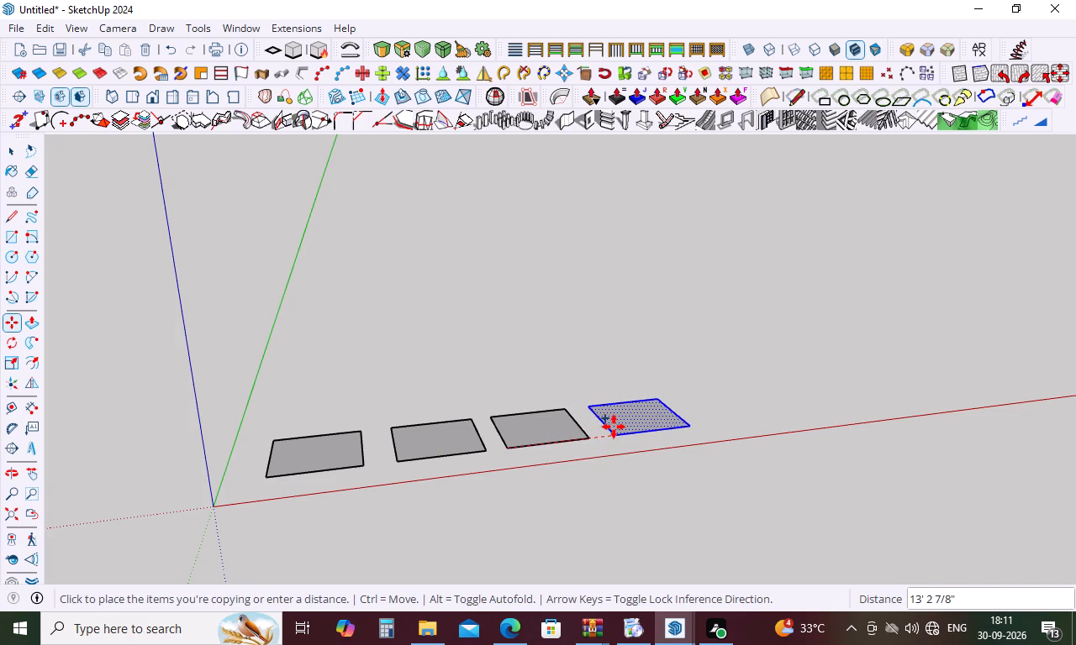
{"action": "left_click", "coordinate": [614, 427]}
{"action": "left_click", "coordinate": [619, 435]}
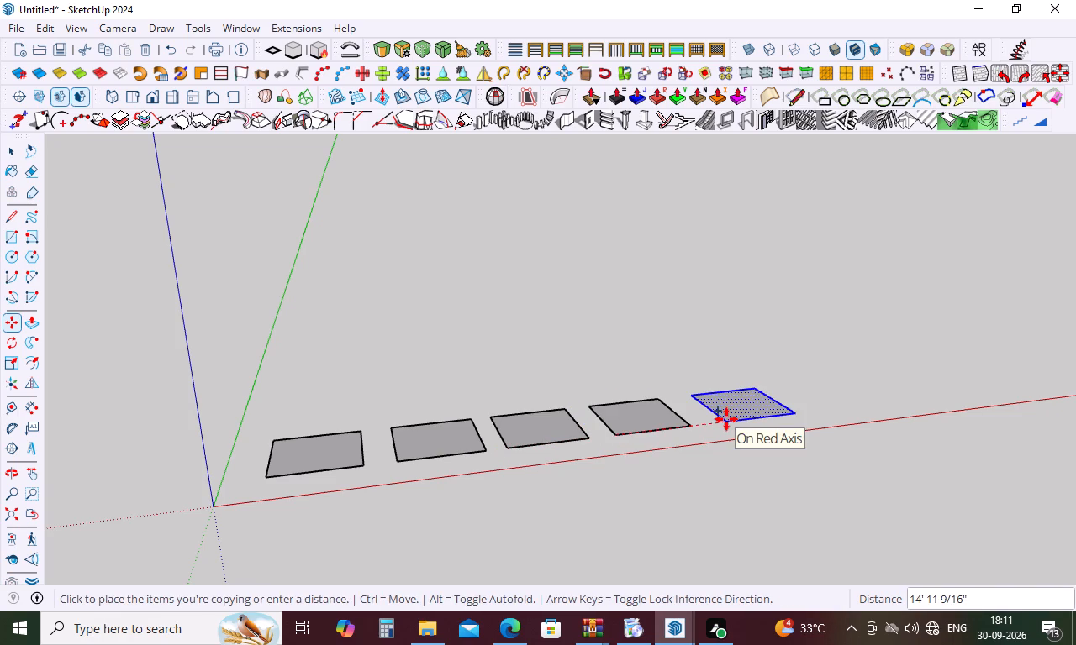
{"action": "left_click", "coordinate": [721, 420]}
Start a second row with a copy about 12' 6" behind the farthest rectangle, adding two more copies toward the green axis about 13' apart.
{"action": "left_click", "coordinate": [720, 421]}
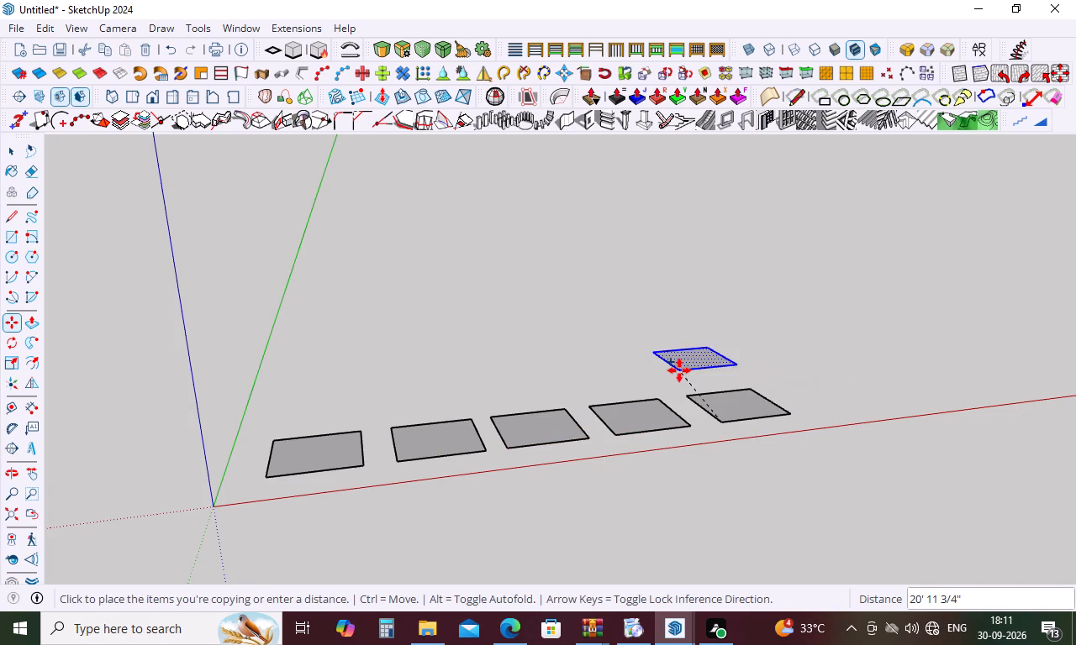
{"action": "scroll", "coordinate": [678, 379], "scroll_direction": "up", "scroll_amount": 4}
{"action": "middle_click_drag", "start_coordinate": [678, 376], "coordinate": [683, 445]}
{"action": "scroll", "coordinate": [672, 381], "scroll_direction": "up", "scroll_amount": 3}
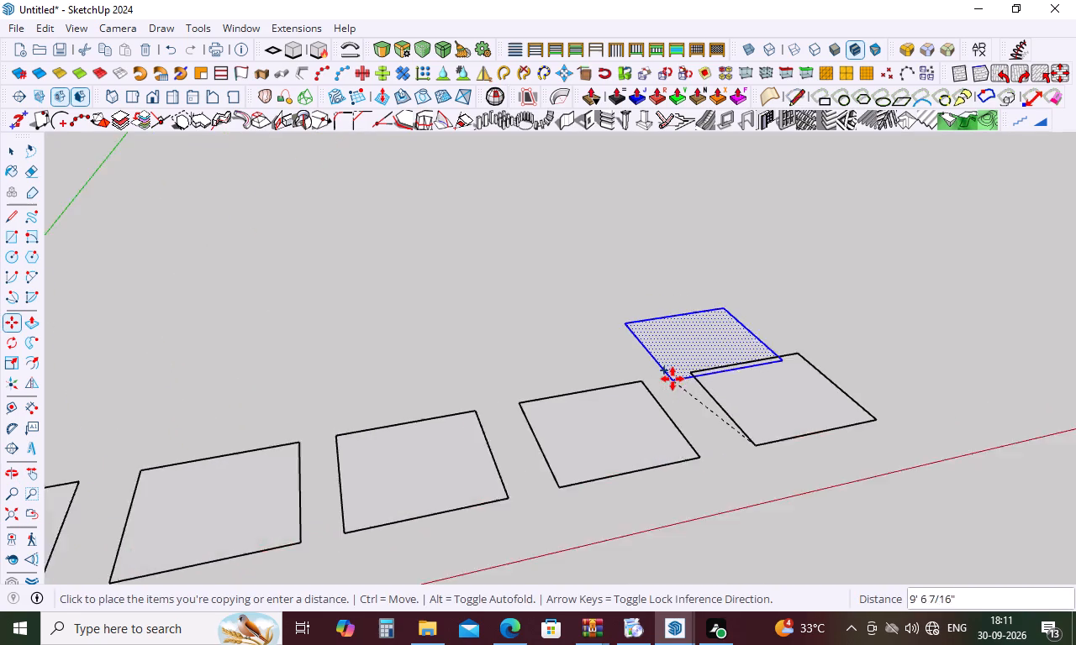
{"action": "scroll", "coordinate": [672, 379], "scroll_direction": "up", "scroll_amount": 12}
{"action": "left_click", "coordinate": [685, 346]}
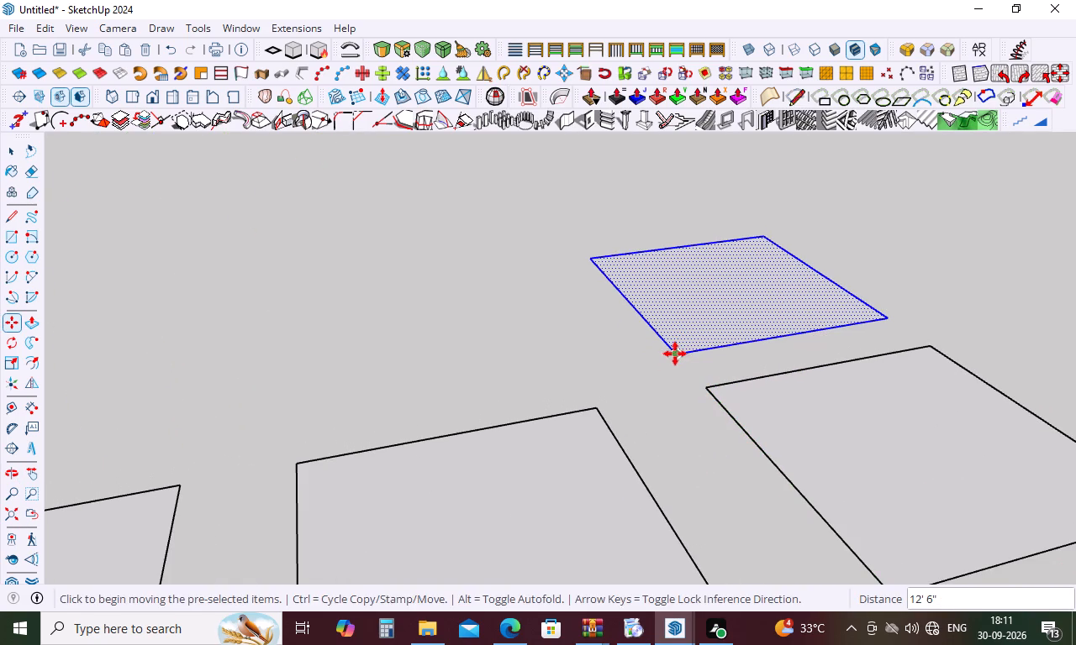
{"action": "left_click", "coordinate": [673, 354]}
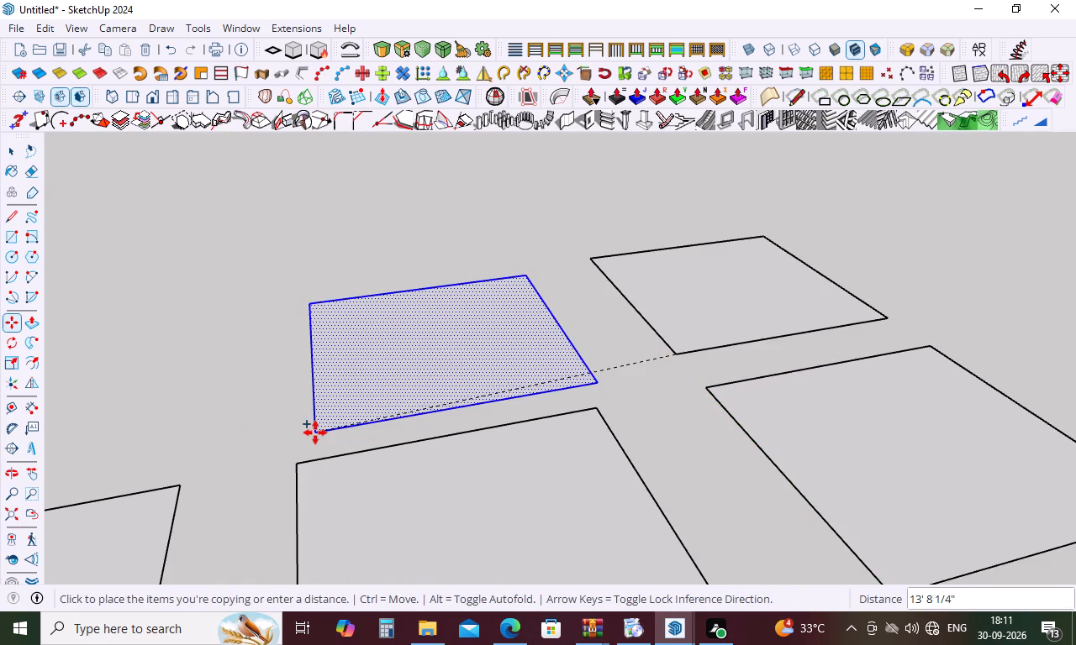
{"action": "left_click", "coordinate": [293, 434]}
{"action": "scroll", "coordinate": [520, 343], "scroll_direction": "down", "scroll_amount": 5}
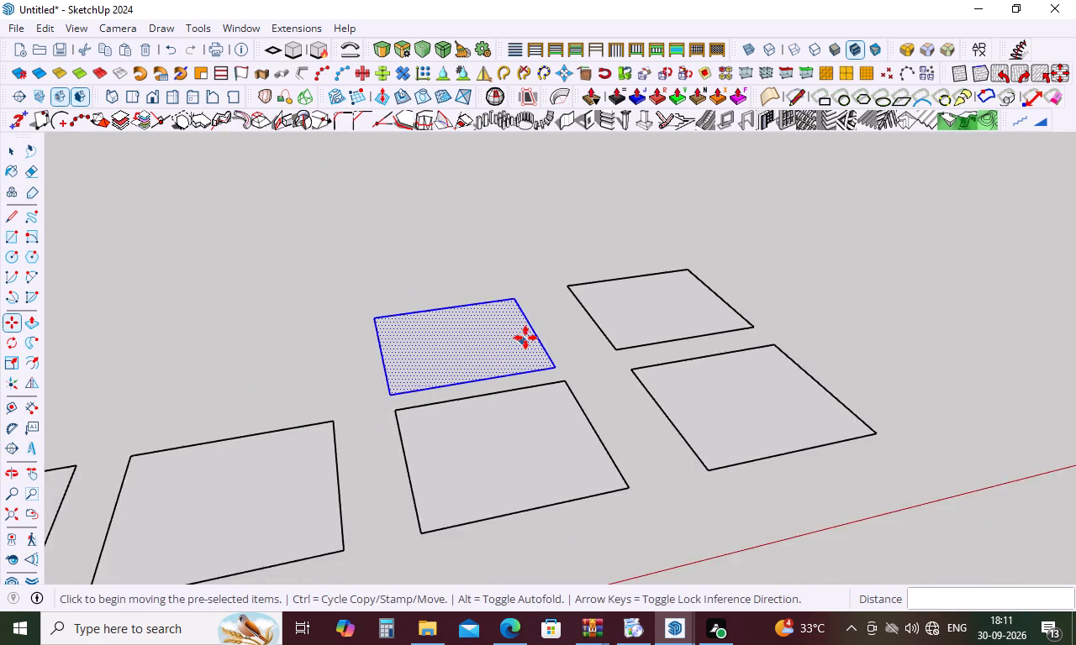
{"action": "scroll", "coordinate": [527, 335], "scroll_direction": "down", "scroll_amount": 4}
{"action": "middle_click_drag", "start_coordinate": [527, 335], "coordinate": [532, 259]}
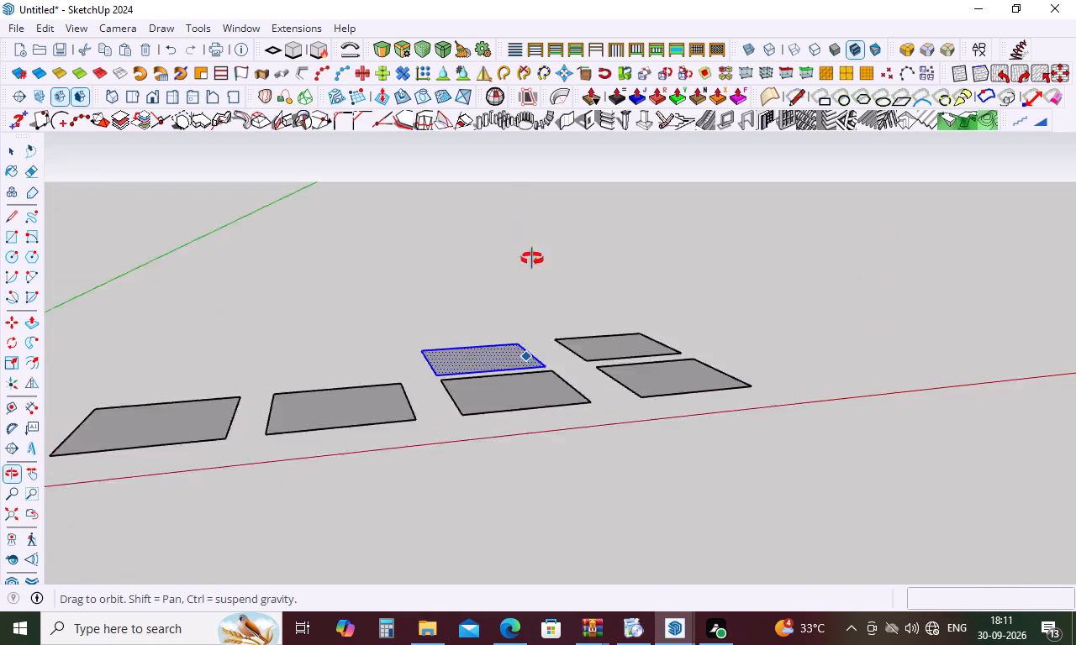
{"action": "middle_click_drag", "start_coordinate": [532, 259], "coordinate": [541, 386]}
{"action": "left_click", "coordinate": [439, 375]}
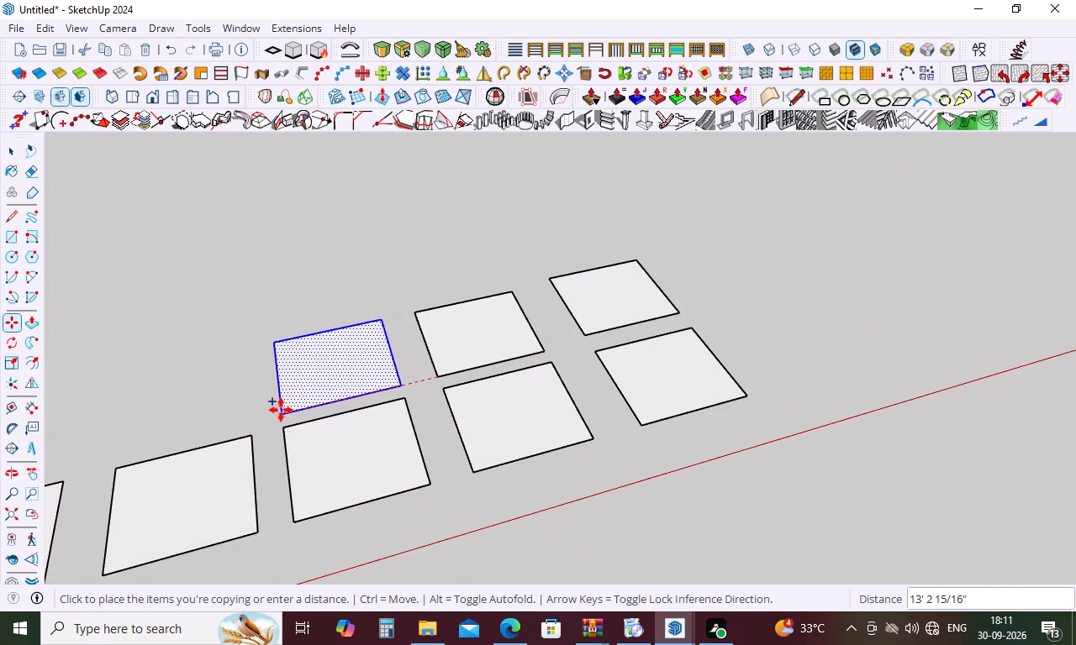
{"action": "left_click", "coordinate": [281, 410]}
Fill the two remaining back-row positions nearest the green axis with rectangle copies, completing two rows of five.
{"action": "scroll", "coordinate": [699, 275], "scroll_direction": "down", "scroll_amount": 8}
{"action": "scroll", "coordinate": [378, 347], "scroll_direction": "up", "scroll_amount": 3}
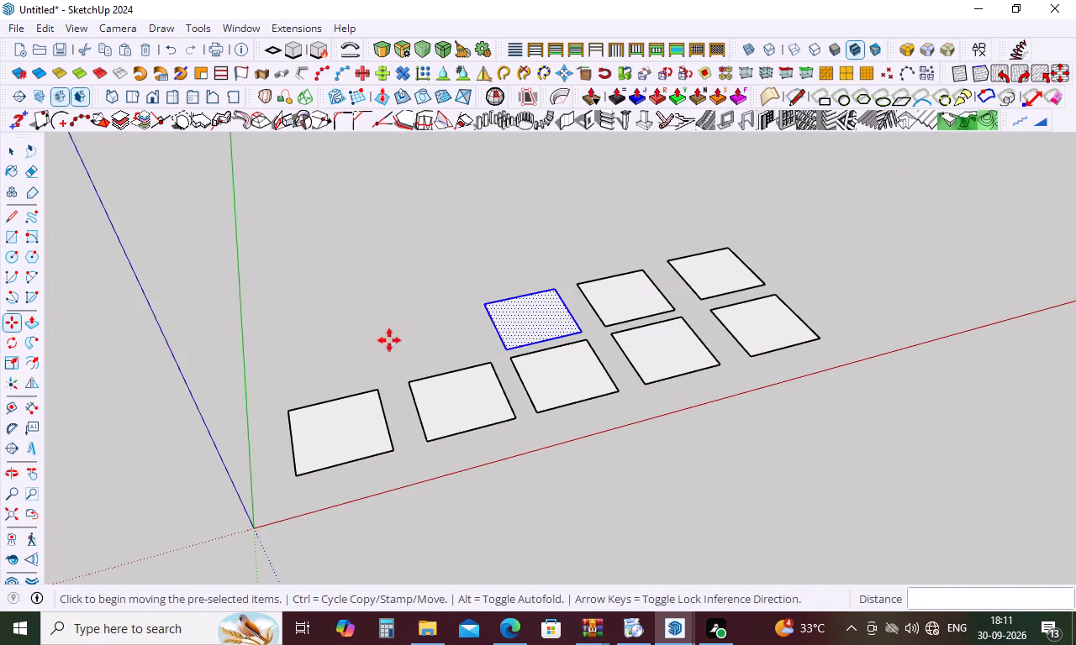
{"action": "left_click", "coordinate": [509, 348]}
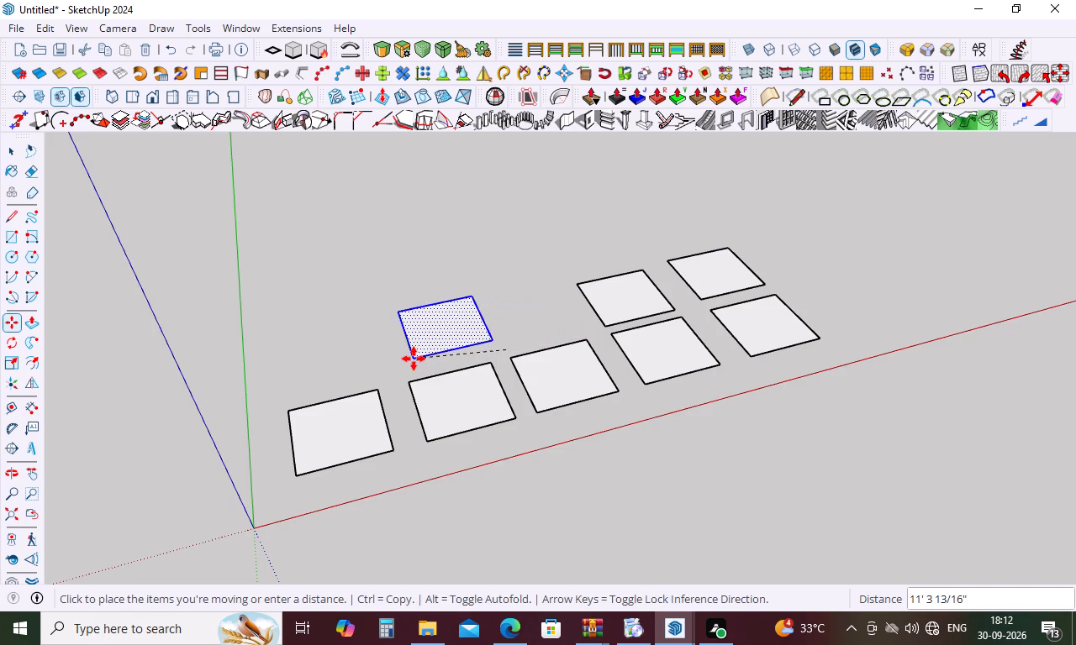
{"action": "left_click", "coordinate": [409, 368]}
{"action": "left_click", "coordinate": [409, 373]}
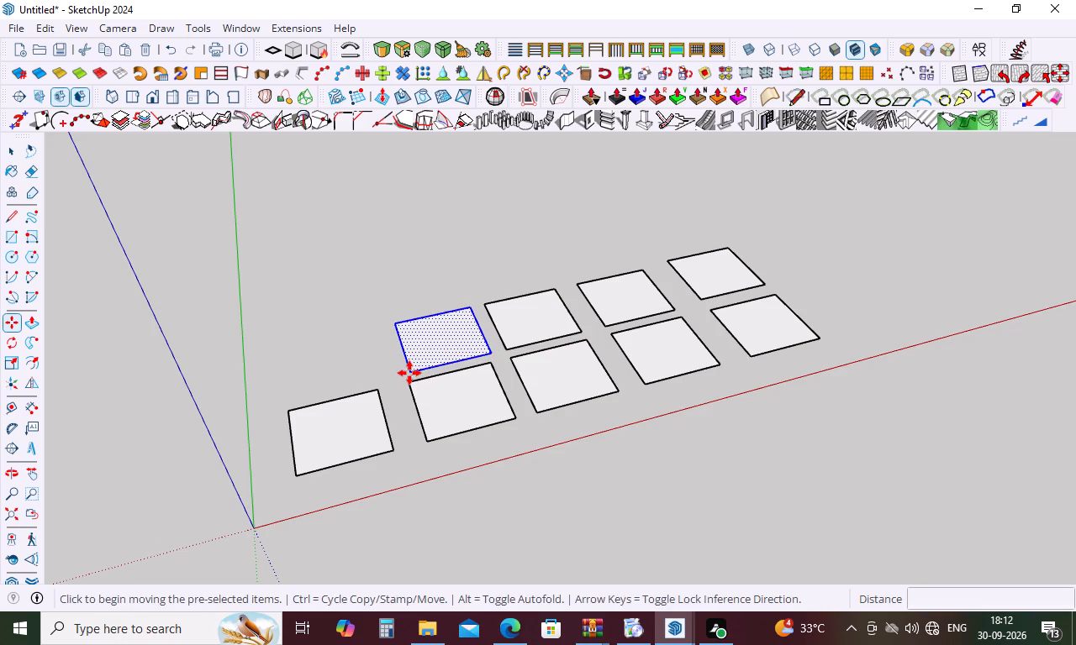
{"action": "left_click", "coordinate": [293, 399]}
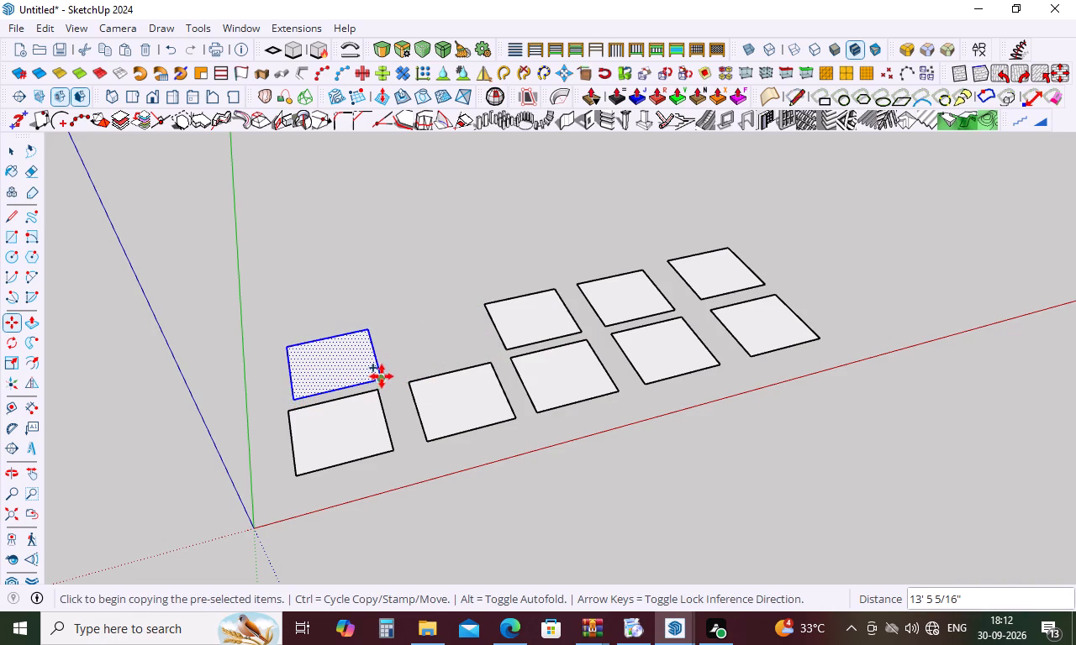
{"action": "left_click", "coordinate": [382, 379]}
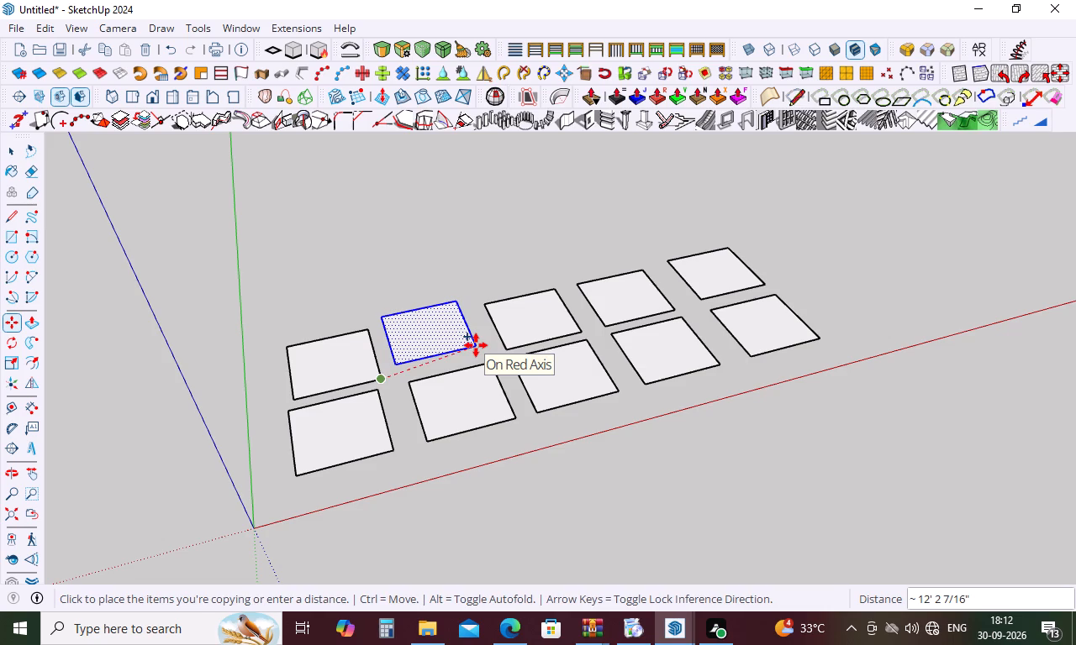
{"action": "left_click", "coordinate": [476, 345]}
{"action": "key", "text": "Escape"}
Thicken the back-row rectangle nearest the green axis upward by about 2' 11" with the JointPushPull Thicken tool.
{"action": "middle_click_drag", "start_coordinate": [678, 429], "coordinate": [608, 277]}
{"action": "middle_click_drag", "start_coordinate": [602, 263], "coordinate": [597, 249]}
{"action": "middle_click_drag", "start_coordinate": [594, 242], "coordinate": [586, 223]}
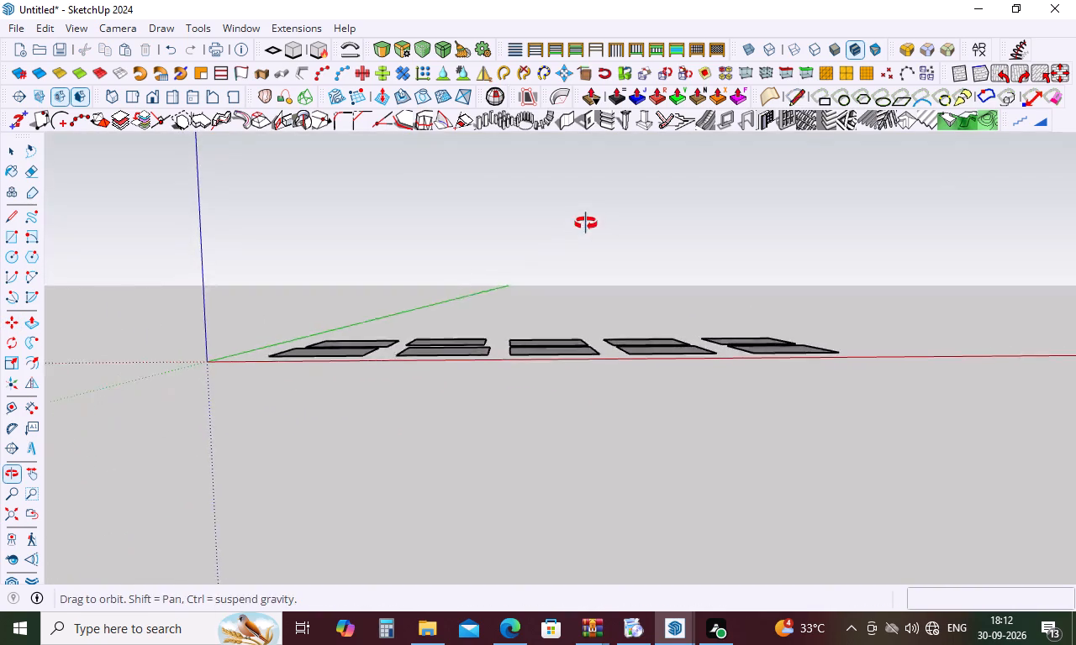
{"action": "middle_click_drag", "start_coordinate": [586, 223], "coordinate": [583, 221]}
{"action": "middle_click", "coordinate": [583, 220]}
{"action": "middle_click", "coordinate": [583, 220]}
{"action": "middle_click_drag", "start_coordinate": [583, 220], "coordinate": [583, 234]}
{"action": "middle_click_drag", "start_coordinate": [583, 248], "coordinate": [588, 307]}
{"action": "middle_click_drag", "start_coordinate": [598, 338], "coordinate": [598, 349]}
{"action": "scroll", "coordinate": [598, 328], "scroll_direction": "down", "scroll_amount": 4}
{"action": "scroll", "coordinate": [431, 417], "scroll_direction": "up", "scroll_amount": 4}
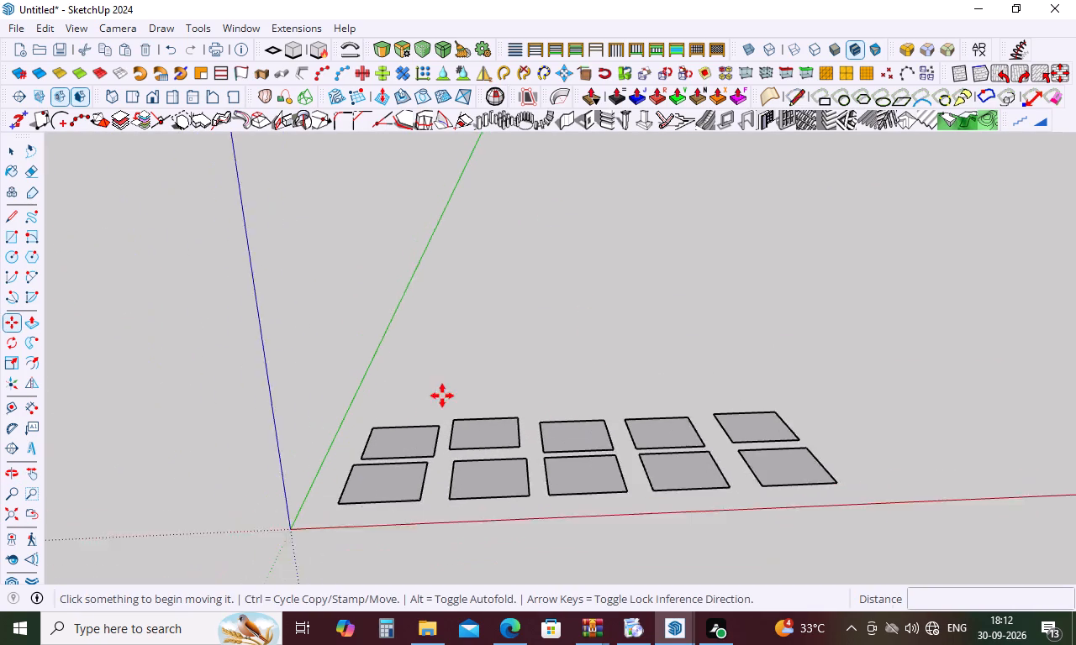
{"action": "left_click", "coordinate": [616, 94]}
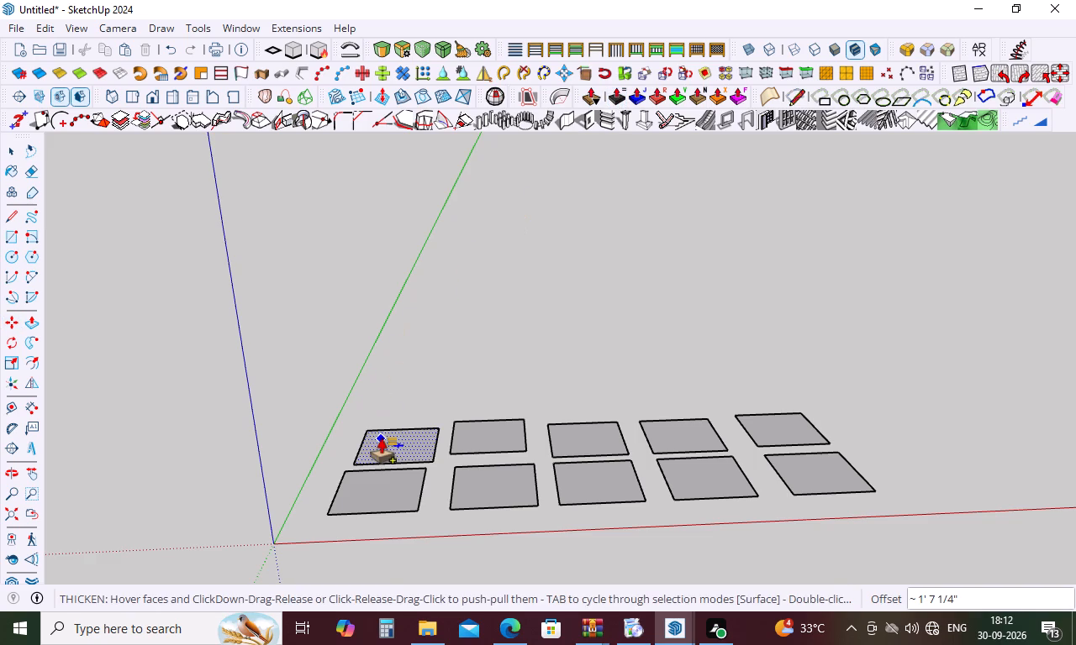
{"action": "left_click", "coordinate": [382, 438]}
{"action": "left_click", "coordinate": [383, 419]}
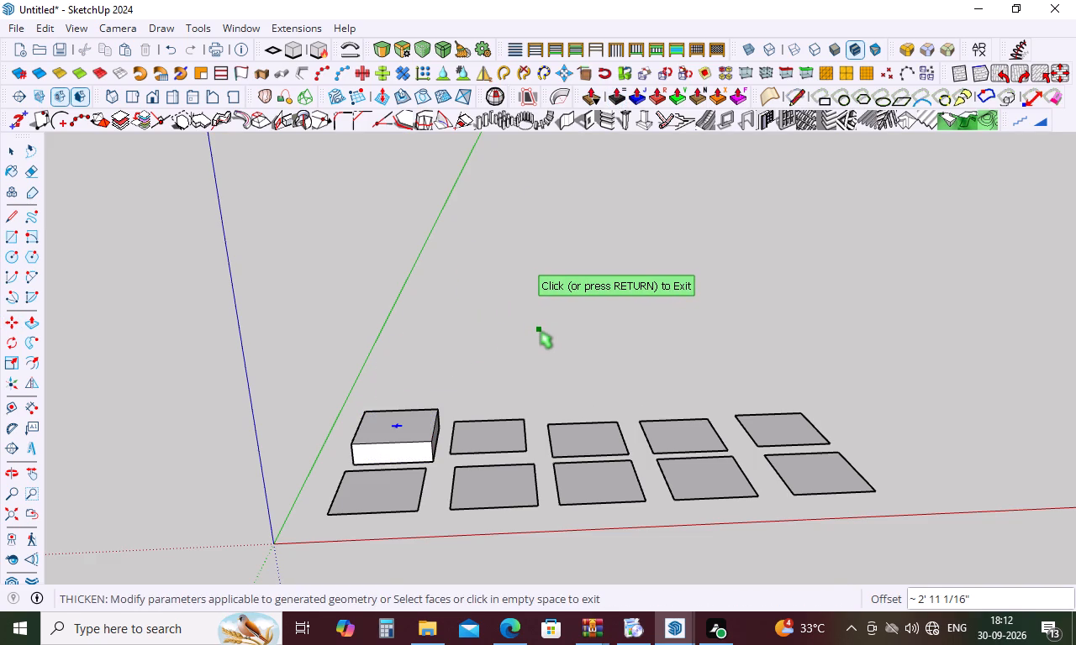
{"action": "key", "text": "space"}
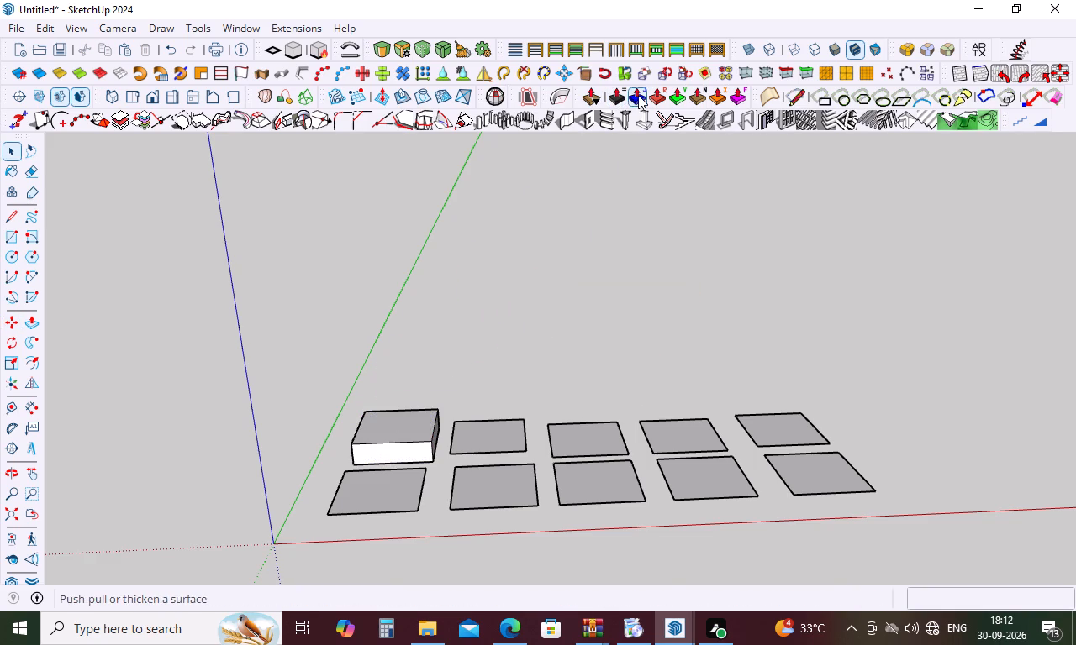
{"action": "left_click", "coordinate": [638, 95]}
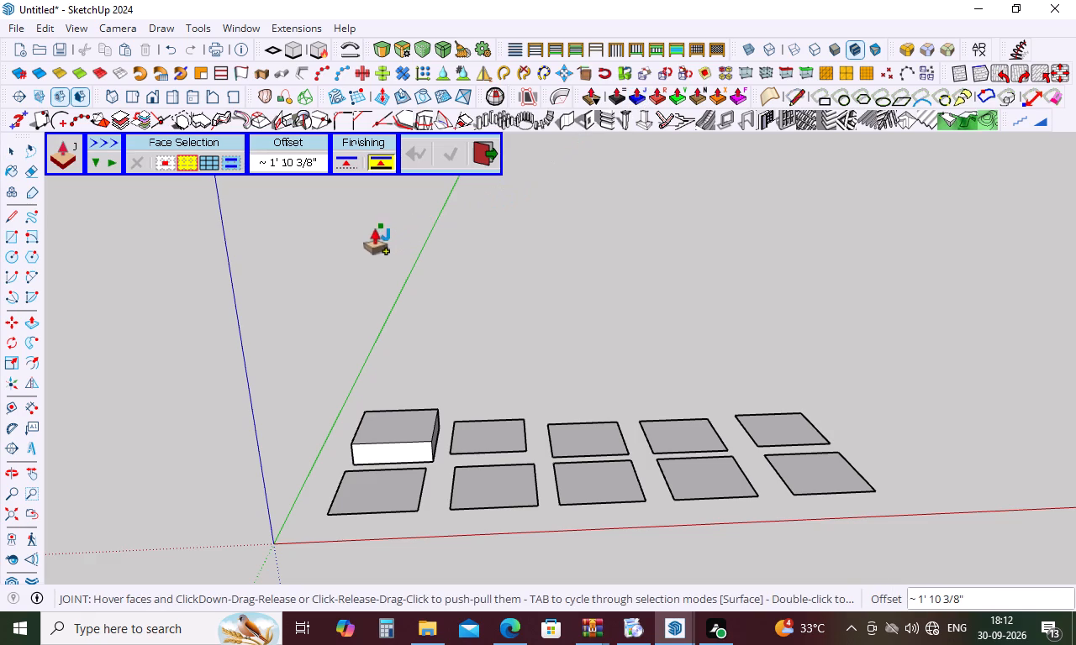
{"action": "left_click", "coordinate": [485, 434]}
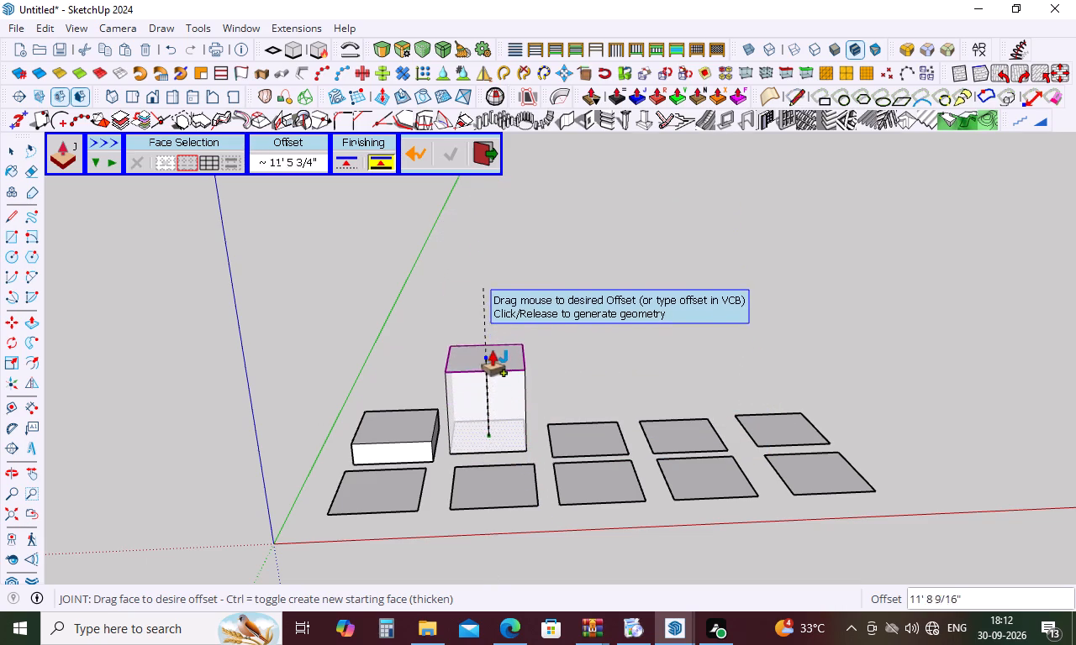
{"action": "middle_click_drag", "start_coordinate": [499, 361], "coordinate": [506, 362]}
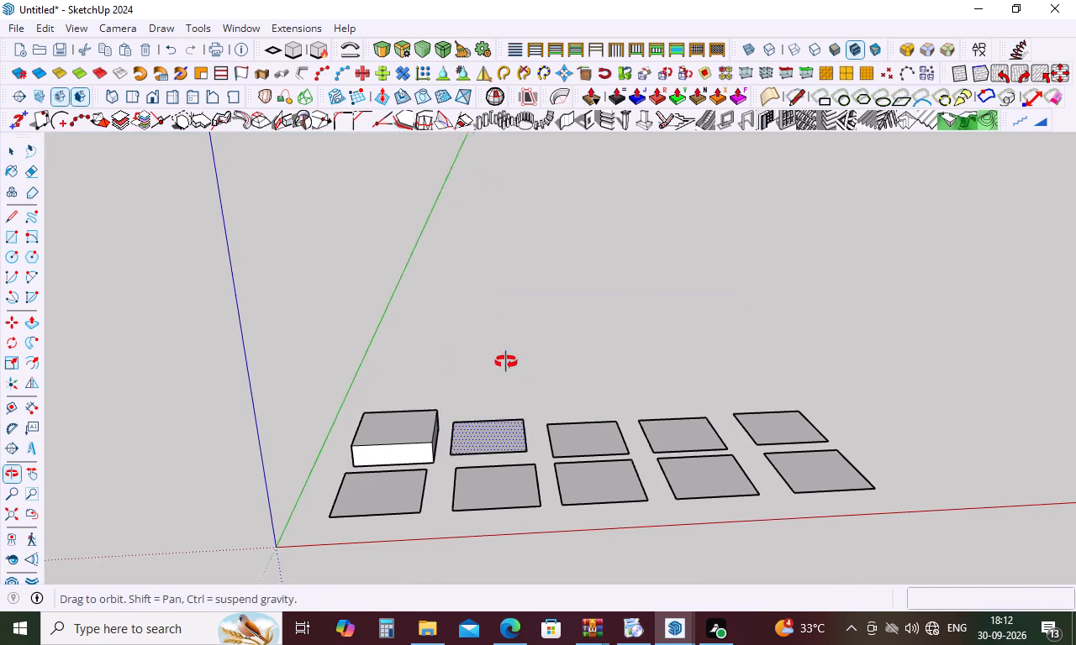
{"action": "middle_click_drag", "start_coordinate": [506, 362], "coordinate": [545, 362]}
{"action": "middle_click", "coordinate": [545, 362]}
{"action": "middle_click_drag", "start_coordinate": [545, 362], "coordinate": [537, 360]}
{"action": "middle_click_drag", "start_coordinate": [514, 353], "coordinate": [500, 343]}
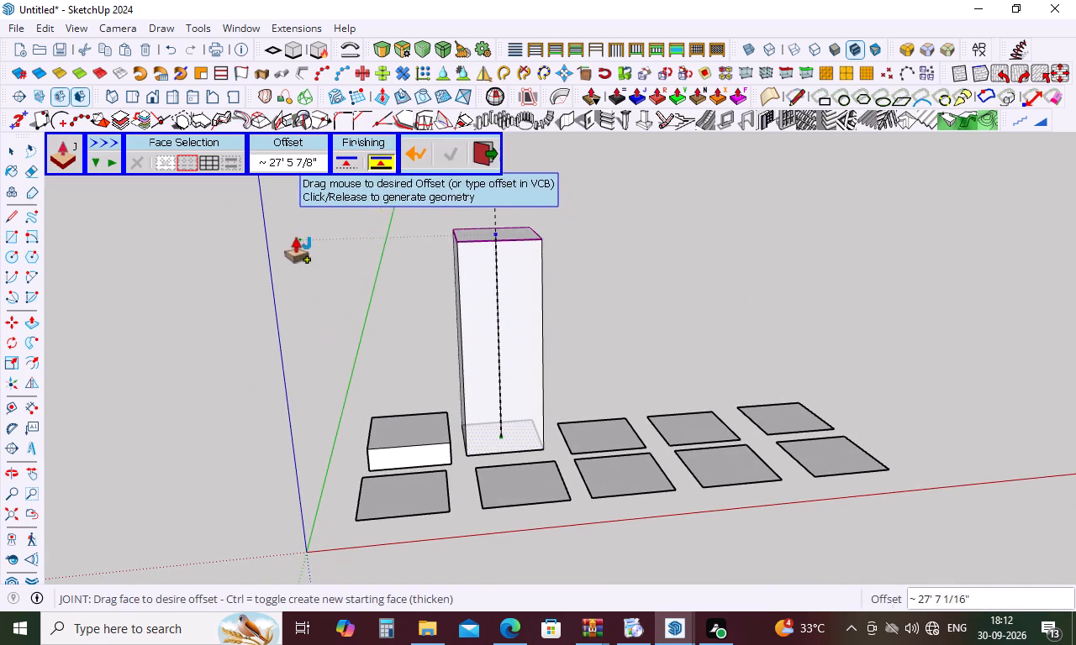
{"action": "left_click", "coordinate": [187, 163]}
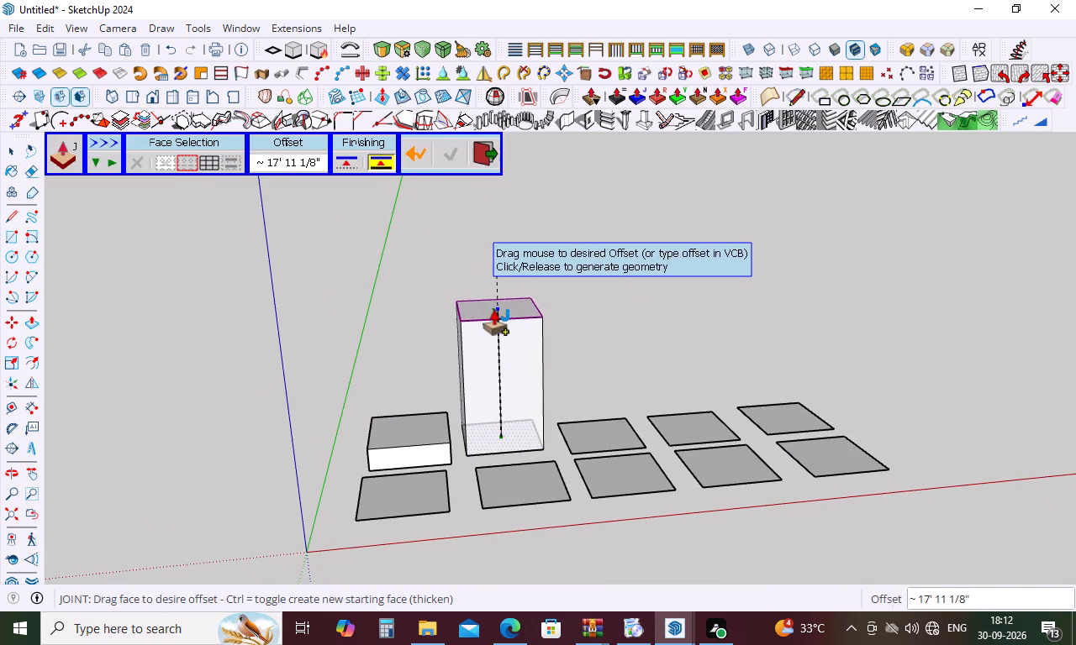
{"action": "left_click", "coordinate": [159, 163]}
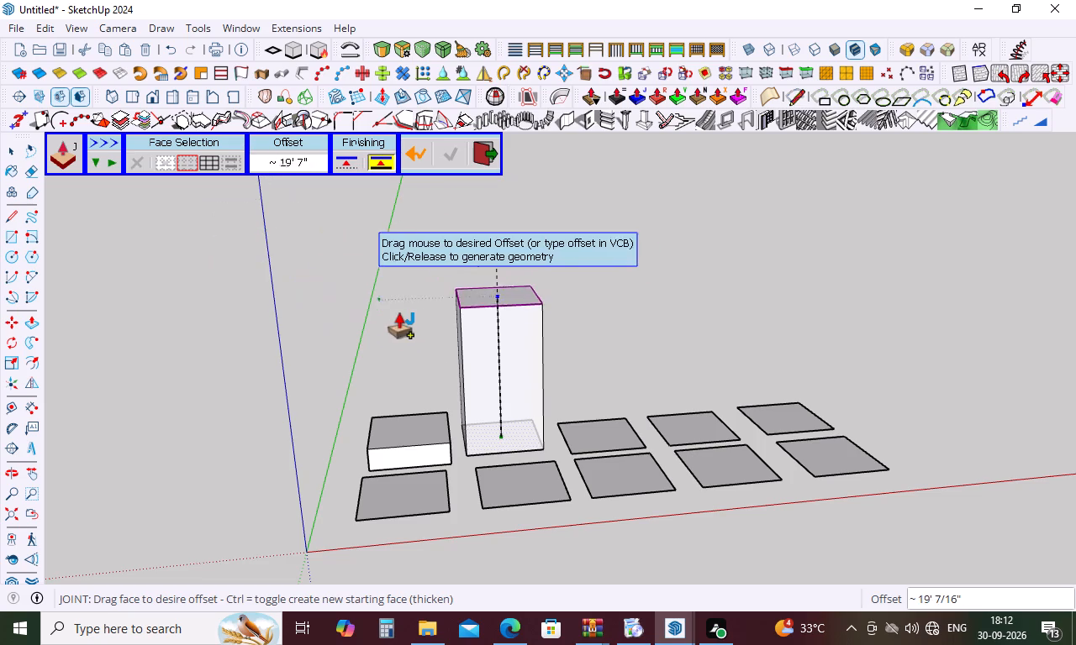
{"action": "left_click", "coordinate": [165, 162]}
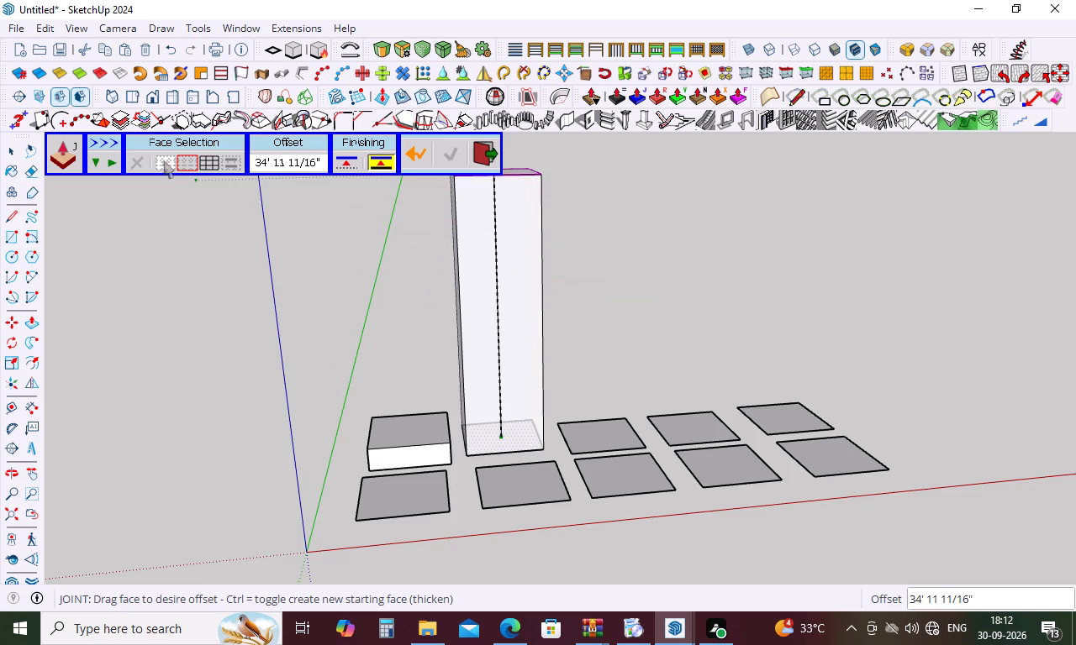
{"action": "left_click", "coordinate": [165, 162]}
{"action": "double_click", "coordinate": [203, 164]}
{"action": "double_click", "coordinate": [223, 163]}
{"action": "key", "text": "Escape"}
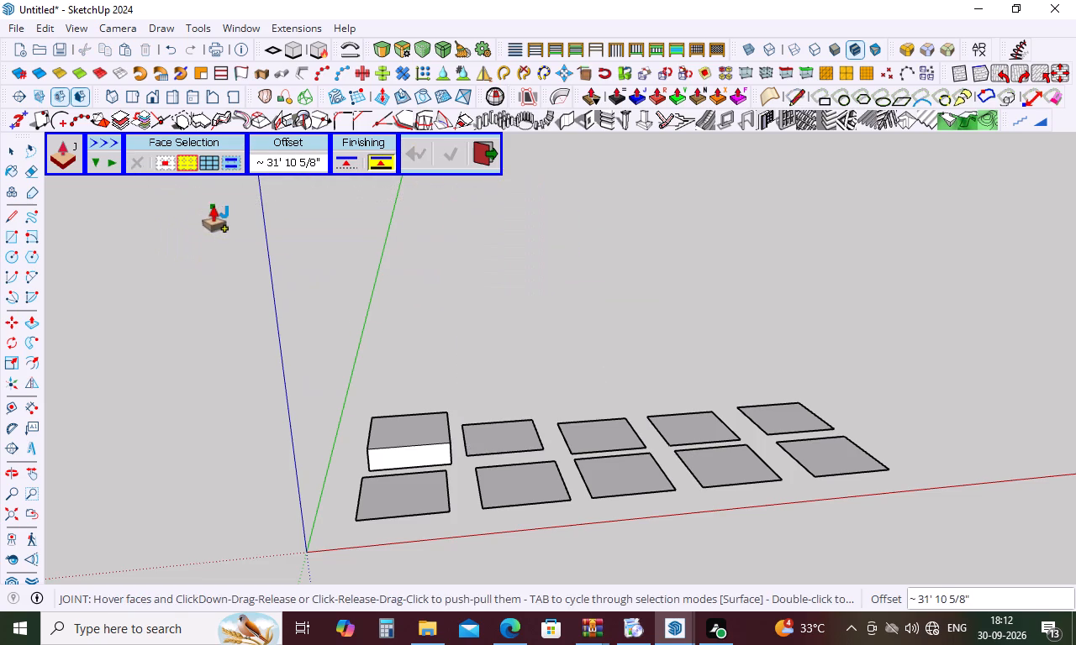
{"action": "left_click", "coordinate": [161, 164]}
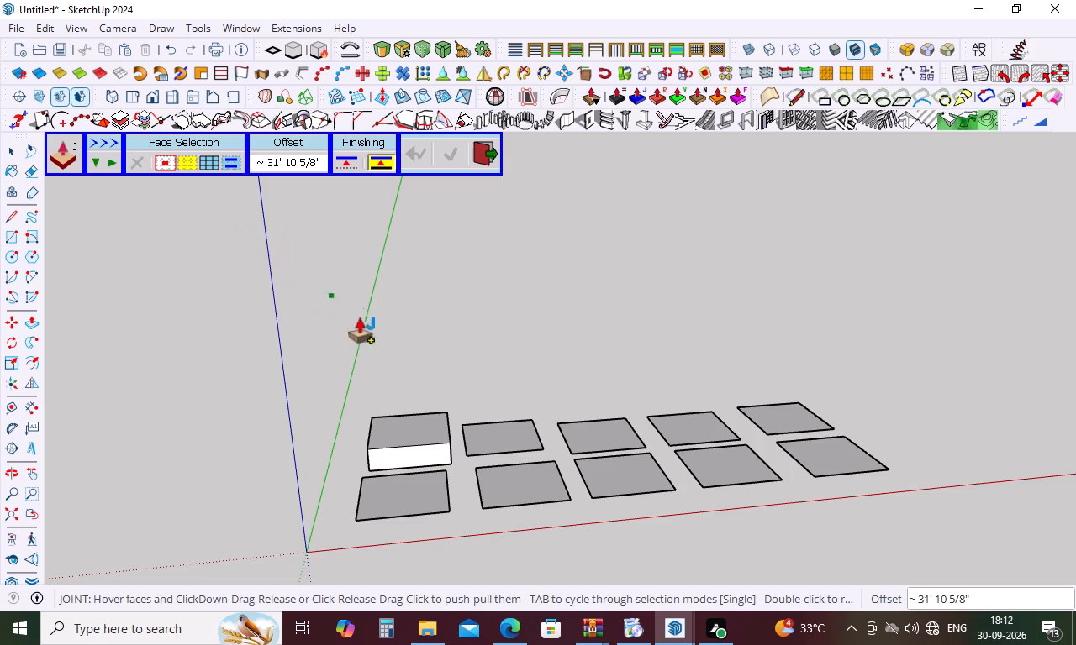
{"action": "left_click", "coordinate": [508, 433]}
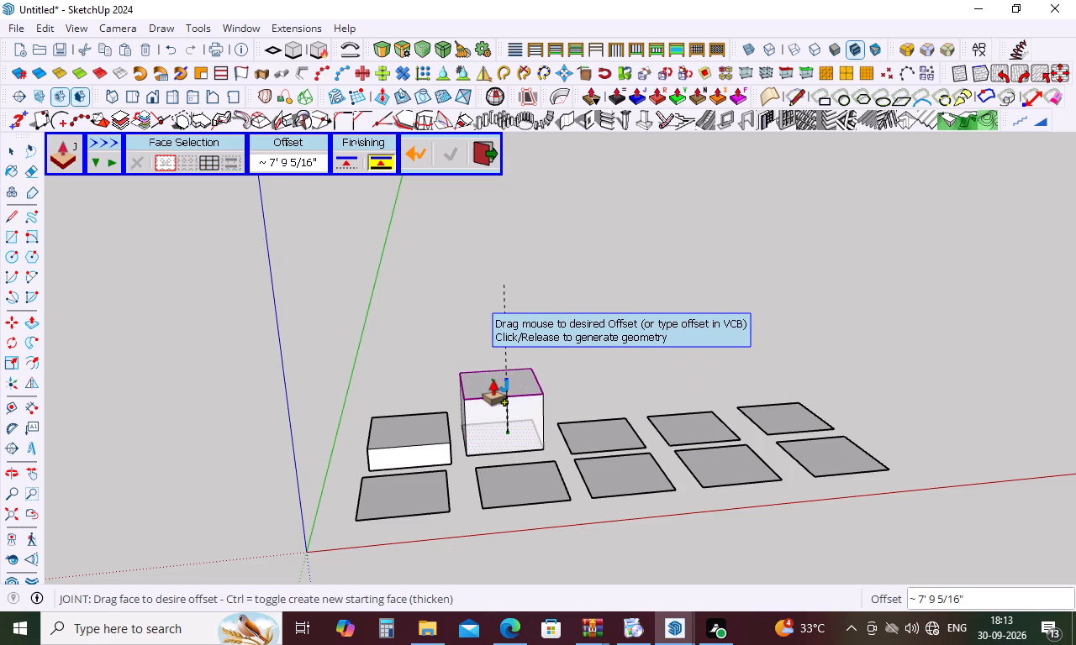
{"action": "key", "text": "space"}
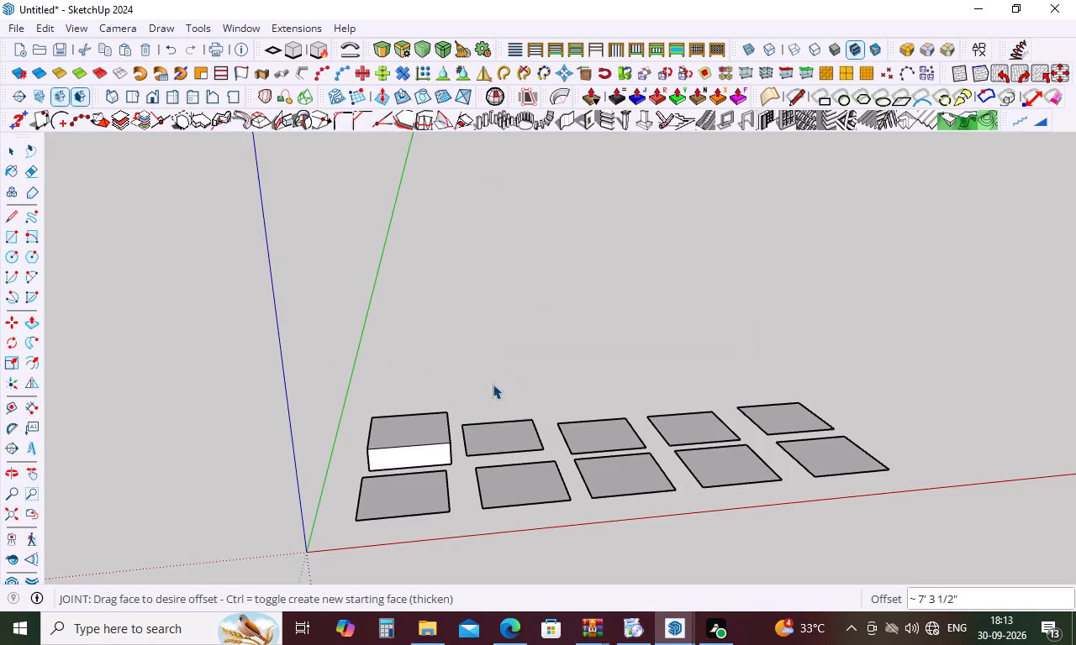
Start Joint Push Pull on the second back-row rectangle from the green axis and dock its palette on the opposite side of the viewport.
{"action": "left_click", "coordinate": [506, 443]}
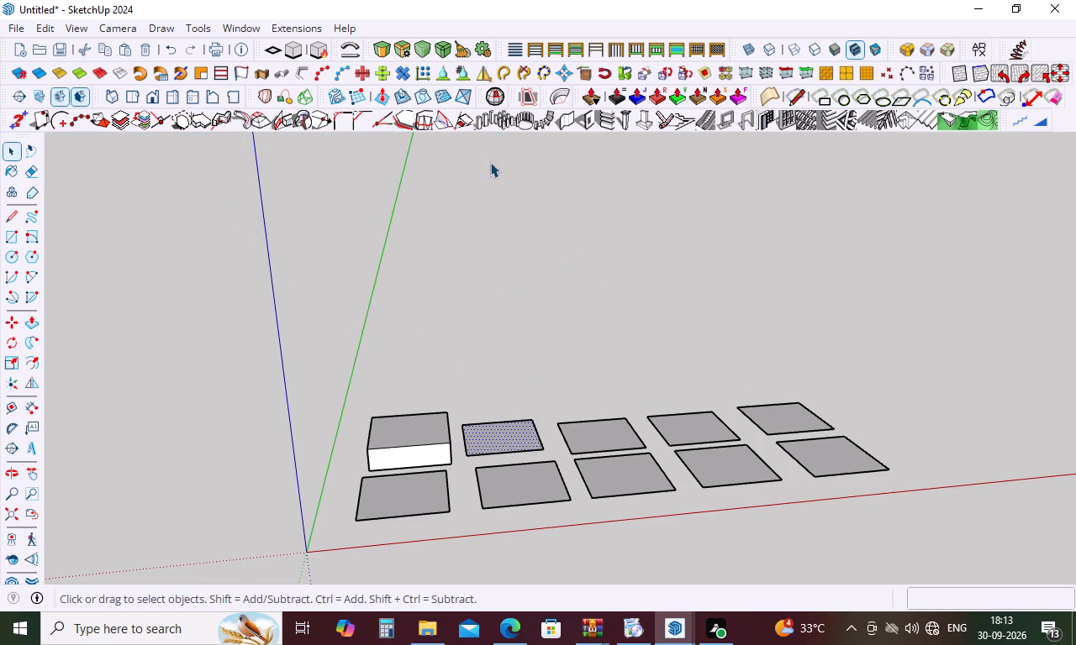
{"action": "left_click", "coordinate": [639, 98]}
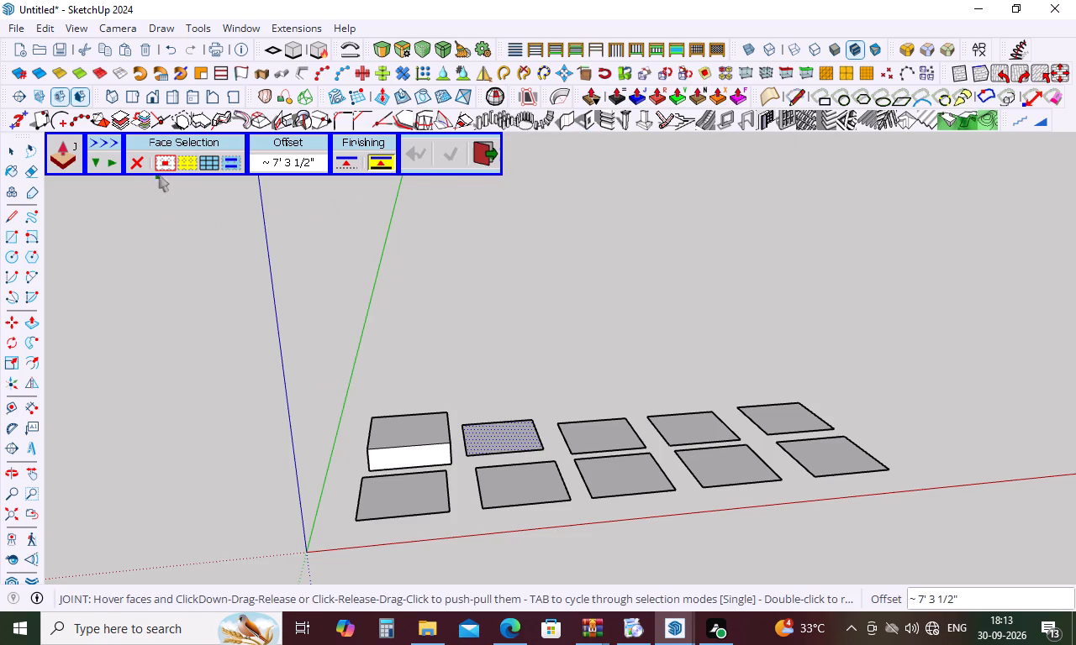
{"action": "left_click", "coordinate": [109, 164]}
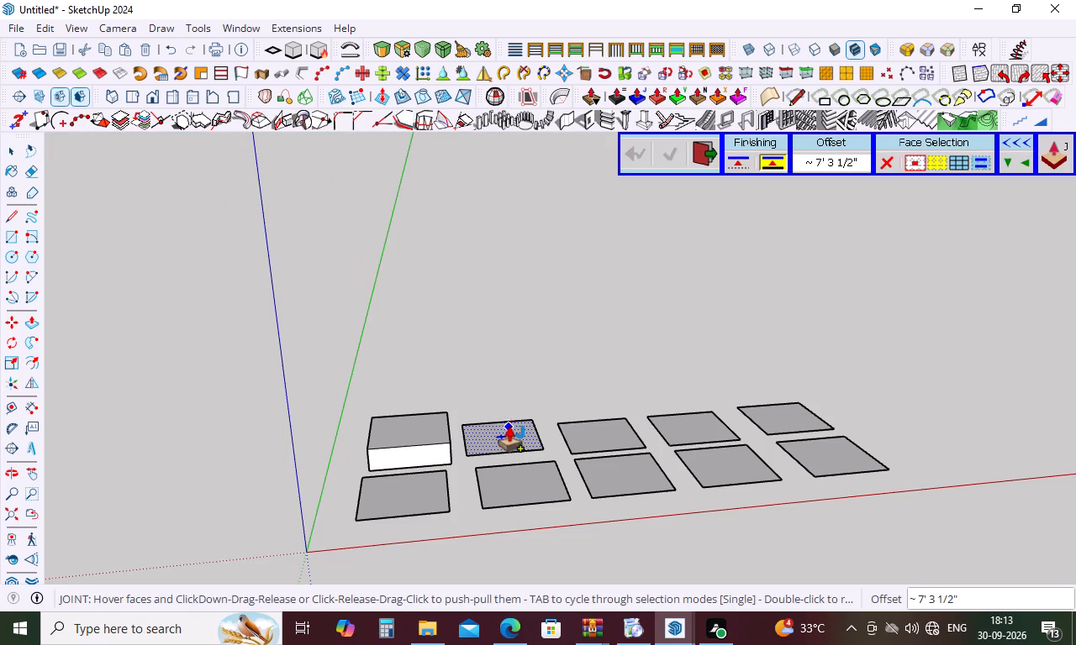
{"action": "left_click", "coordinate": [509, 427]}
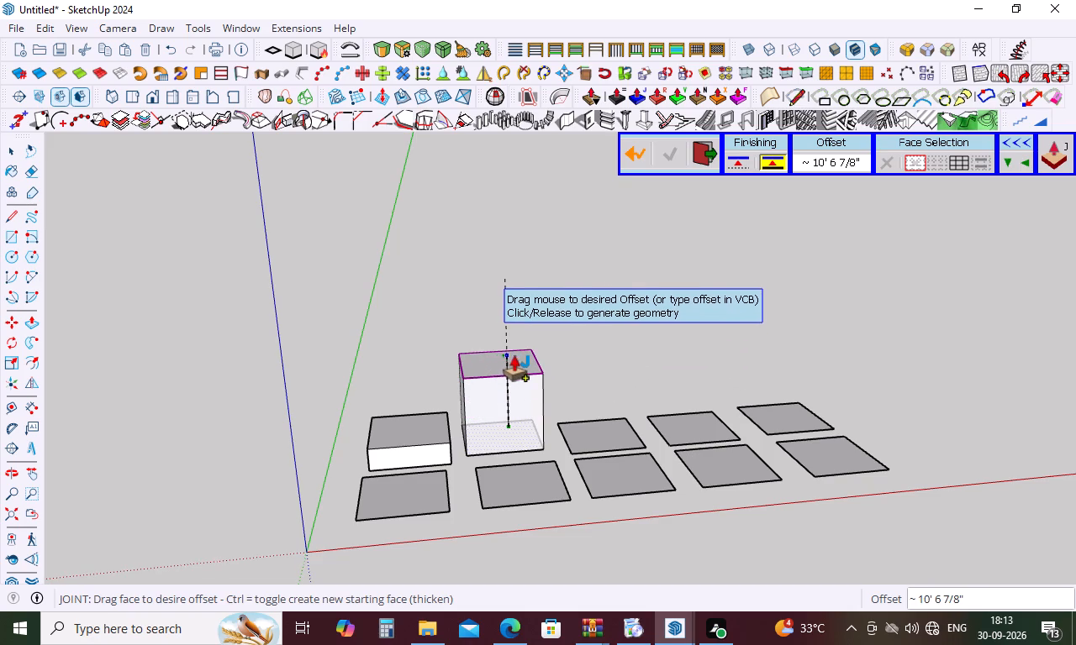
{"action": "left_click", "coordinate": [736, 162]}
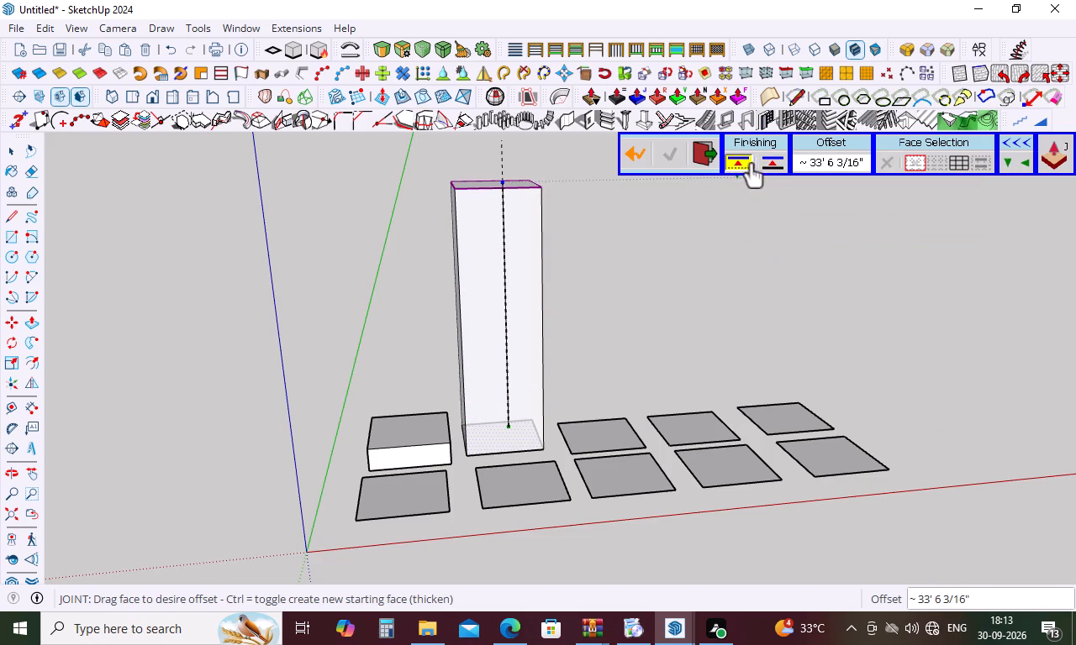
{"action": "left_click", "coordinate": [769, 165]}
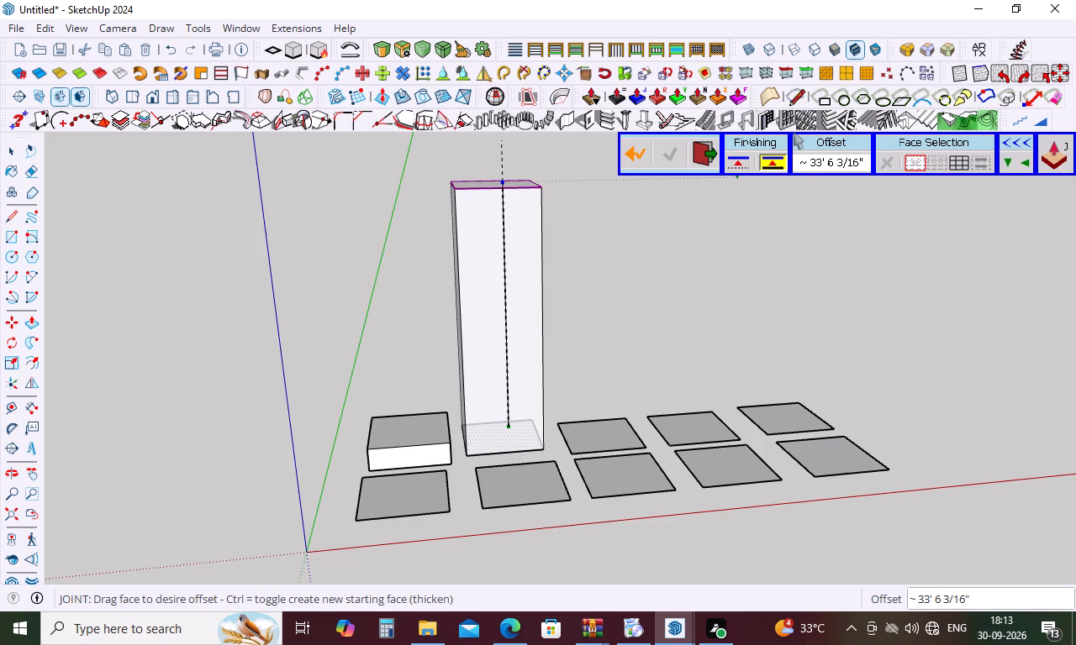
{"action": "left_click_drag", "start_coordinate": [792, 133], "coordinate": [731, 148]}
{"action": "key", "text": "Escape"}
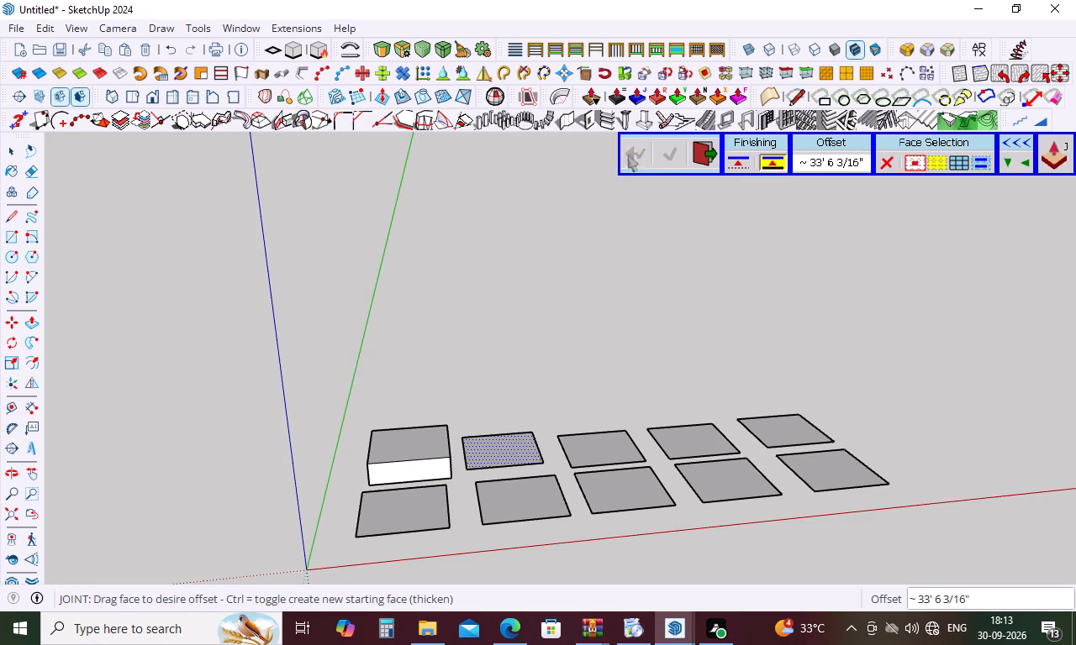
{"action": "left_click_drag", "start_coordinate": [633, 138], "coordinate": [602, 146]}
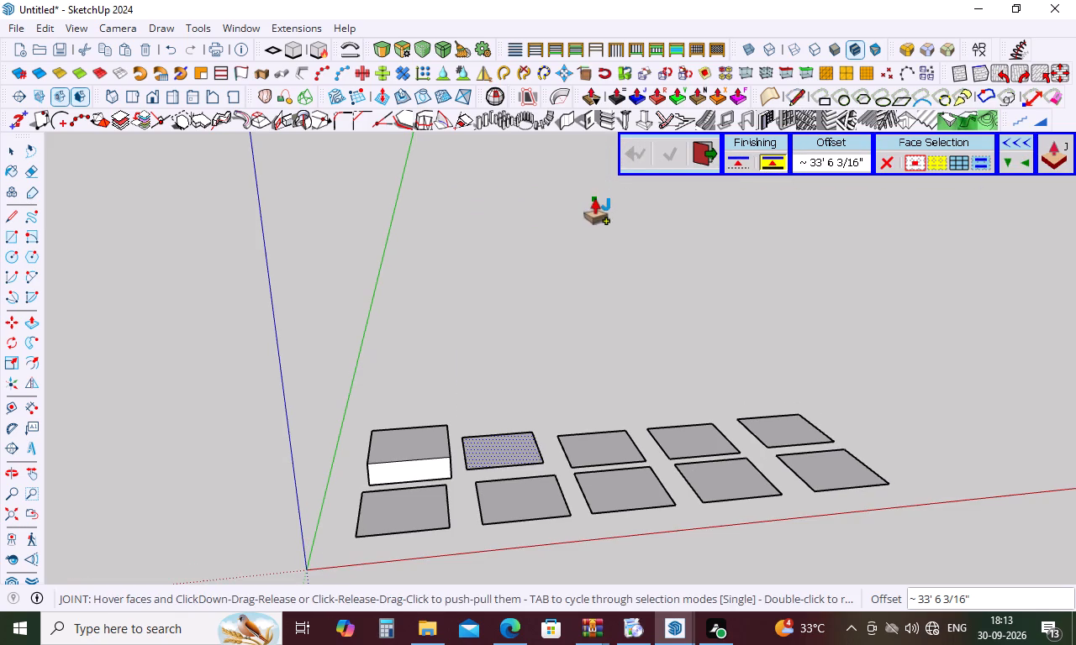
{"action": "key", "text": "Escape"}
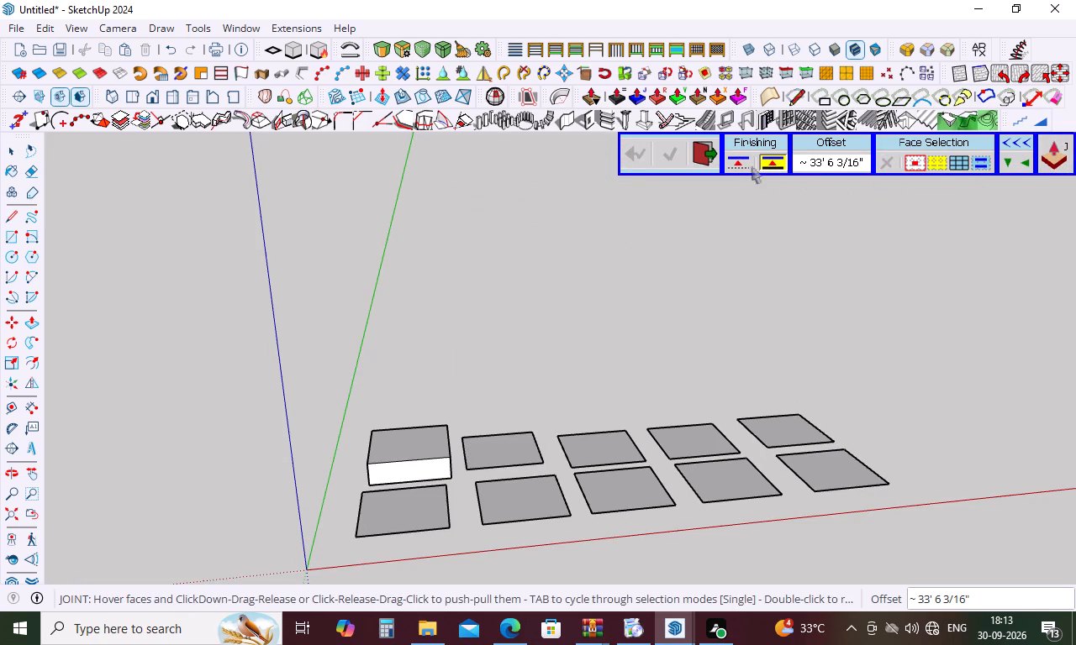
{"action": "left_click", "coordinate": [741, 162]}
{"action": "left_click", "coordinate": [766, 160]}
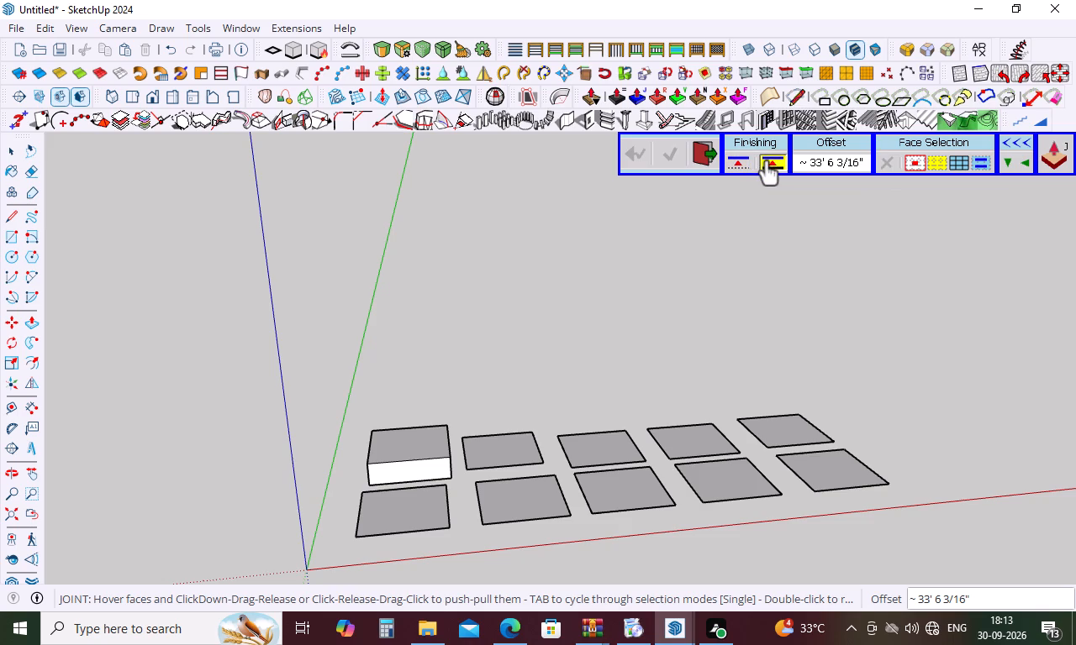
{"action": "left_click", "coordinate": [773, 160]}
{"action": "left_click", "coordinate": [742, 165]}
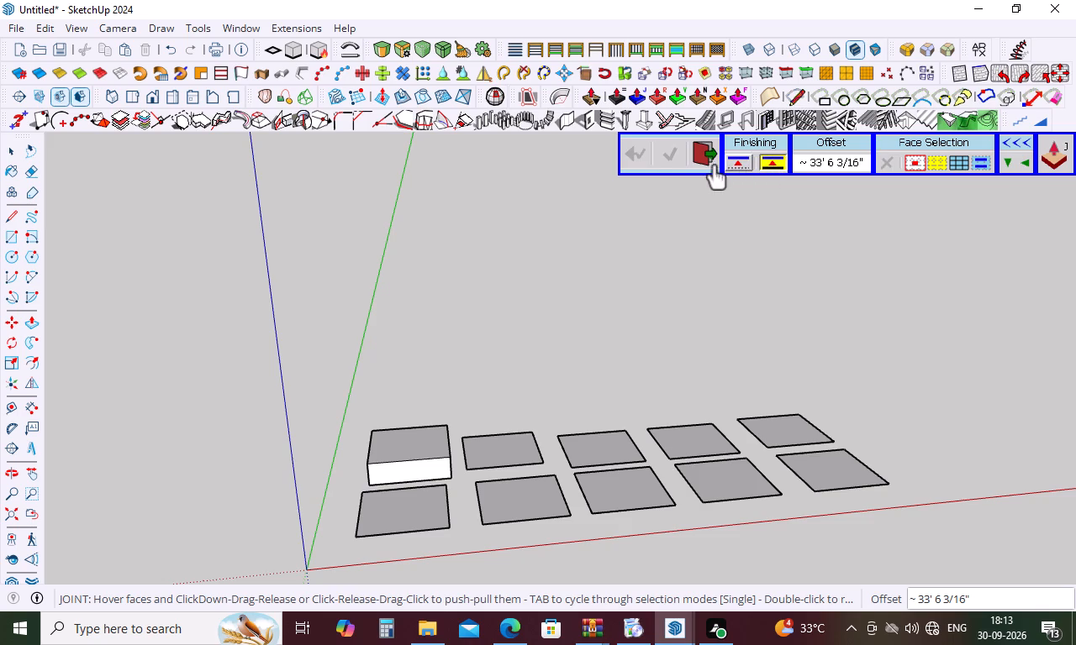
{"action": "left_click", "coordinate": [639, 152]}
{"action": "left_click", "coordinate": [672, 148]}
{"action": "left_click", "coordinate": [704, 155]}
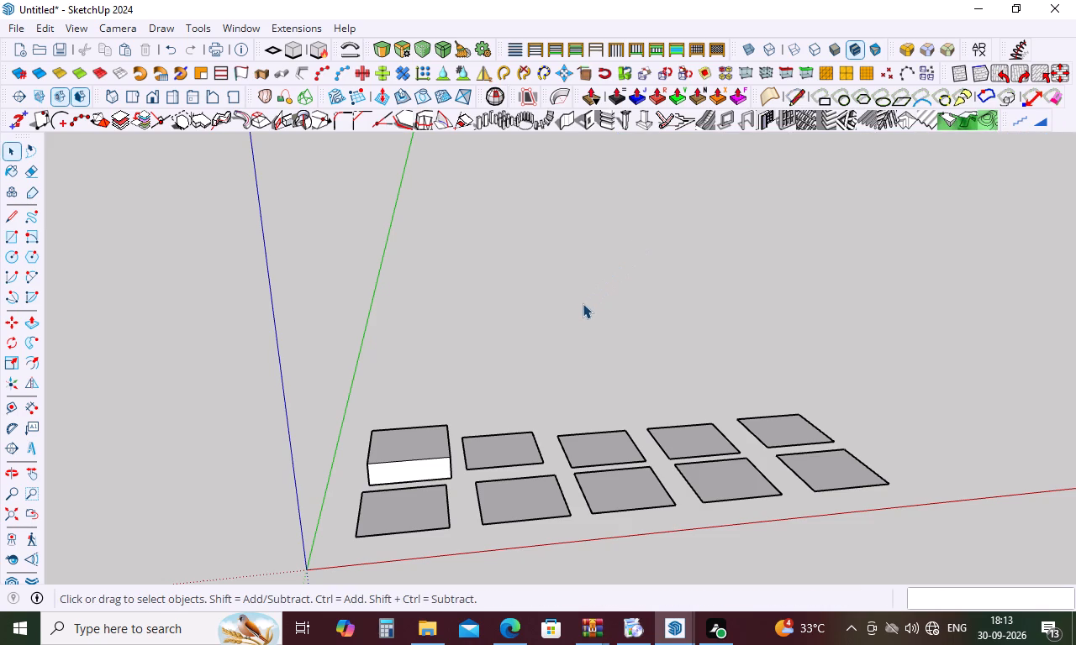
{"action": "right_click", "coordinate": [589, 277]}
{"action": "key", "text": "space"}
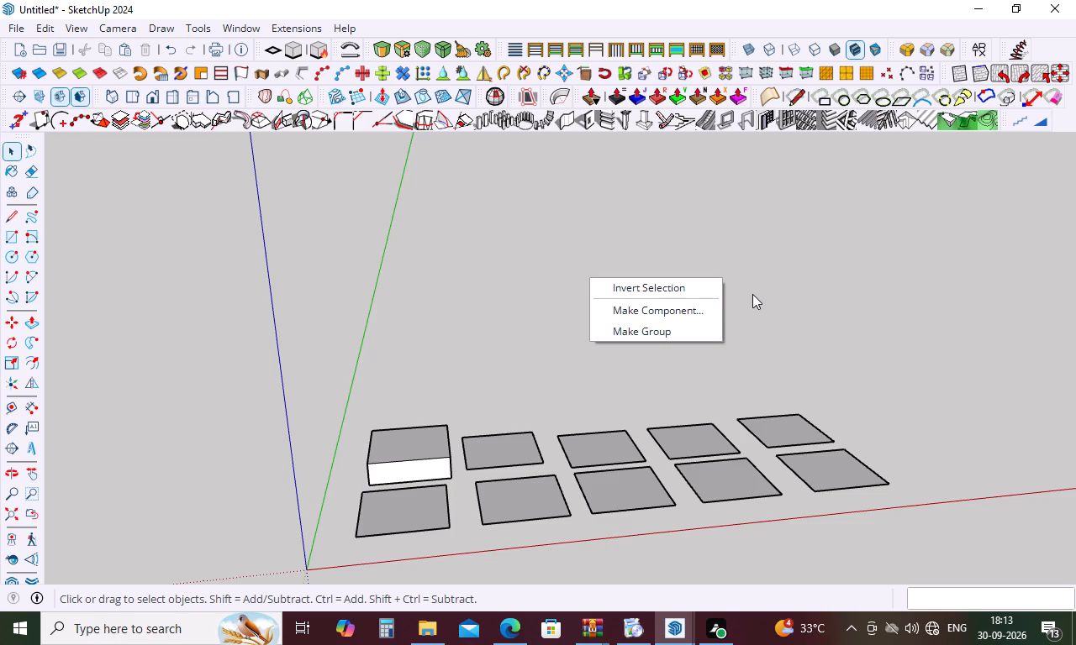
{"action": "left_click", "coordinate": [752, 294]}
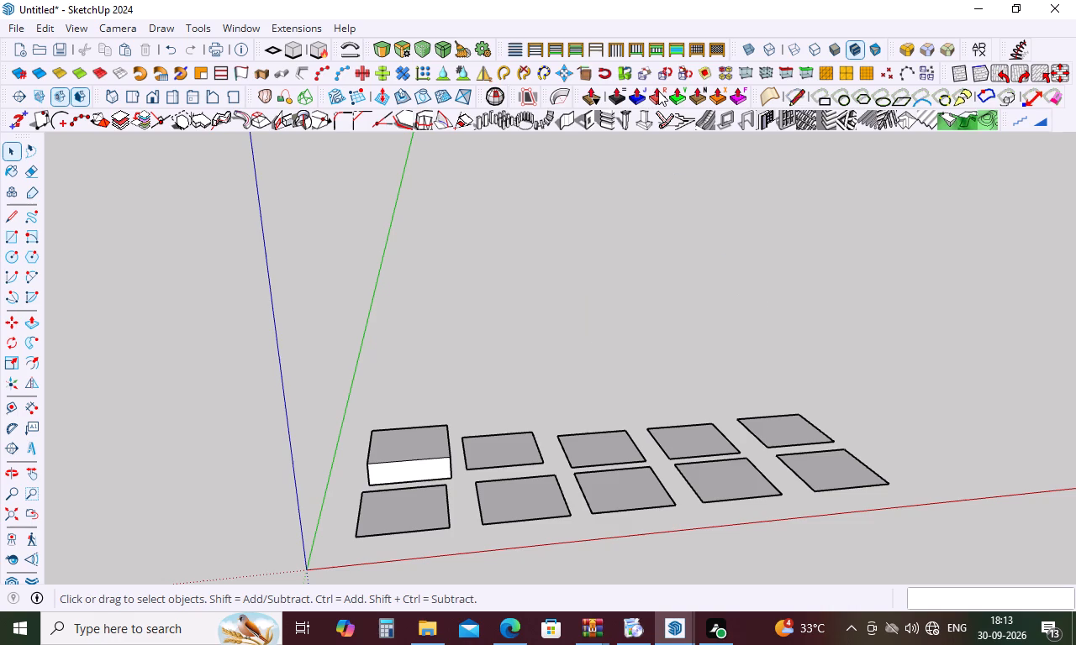
Start the Round Push Pull tool and review the JointPushPull default parameters without changing them.
{"action": "left_click", "coordinate": [658, 91]}
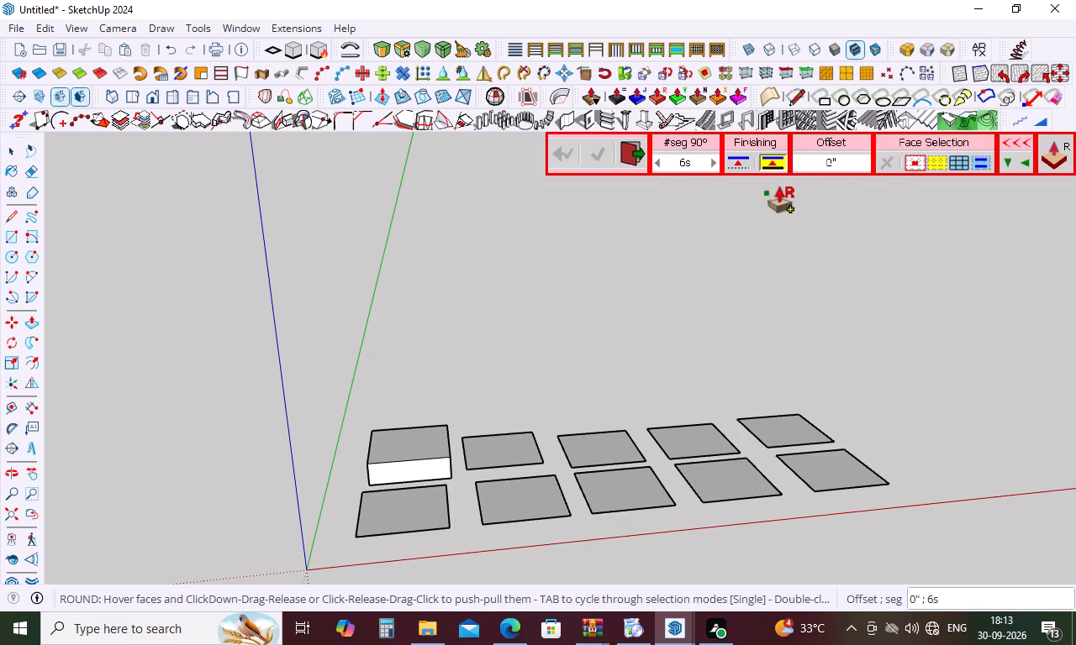
{"action": "left_click_drag", "start_coordinate": [1037, 149], "coordinate": [1018, 169]}
{"action": "left_click", "coordinate": [1061, 145]}
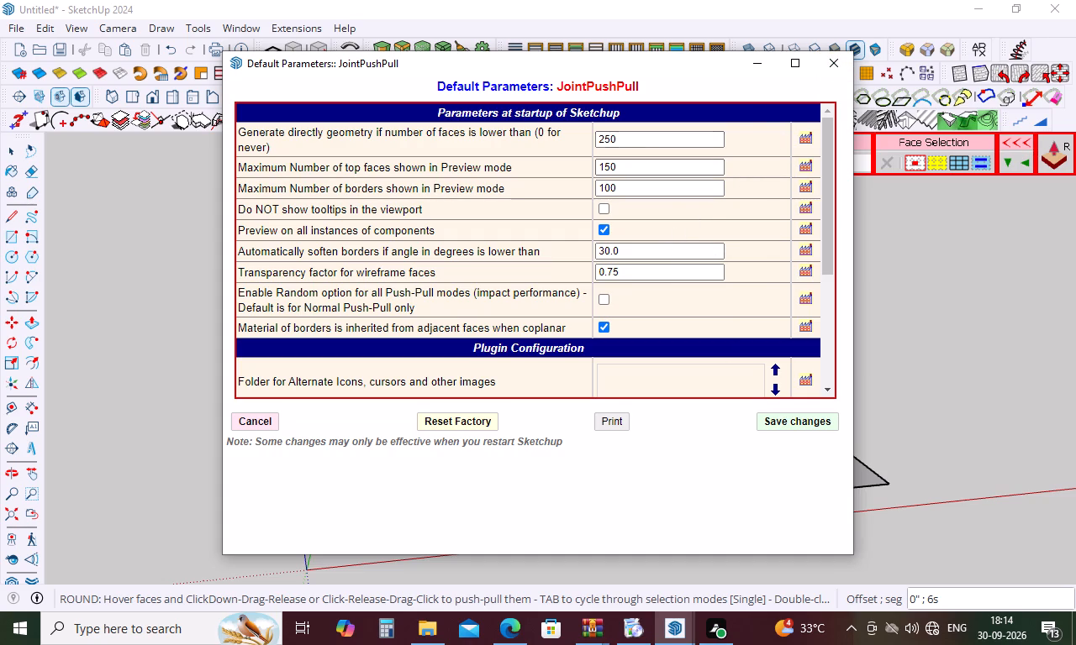
{"action": "left_click", "coordinate": [832, 66]}
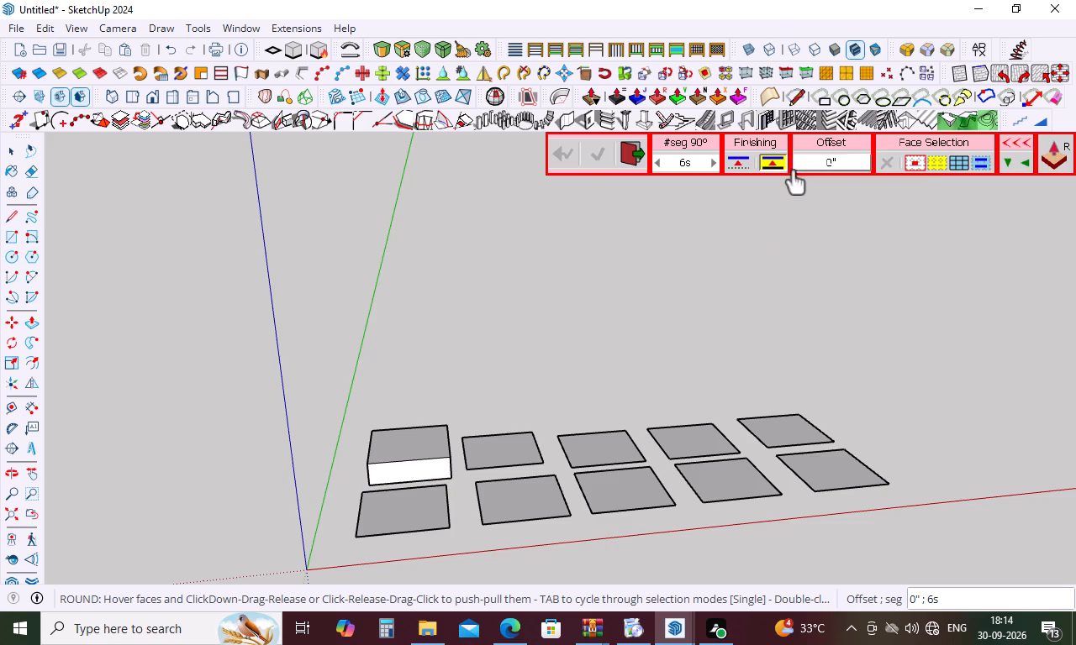
Round Push Pull the second back-row rectangle from the green axis upward by about 4', using the All Connected faces selection.
{"action": "left_click_drag", "start_coordinate": [793, 170], "coordinate": [783, 194]}
{"action": "left_click", "coordinate": [962, 165]}
{"action": "left_click", "coordinate": [977, 159]}
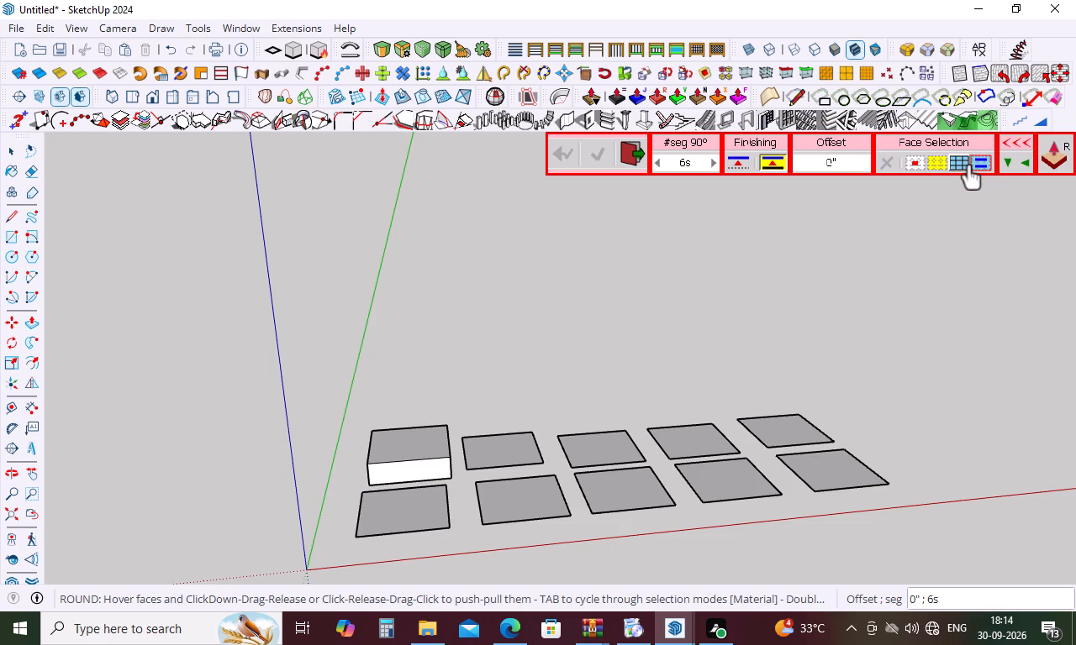
{"action": "left_click", "coordinate": [964, 164]}
{"action": "left_click", "coordinate": [518, 453]}
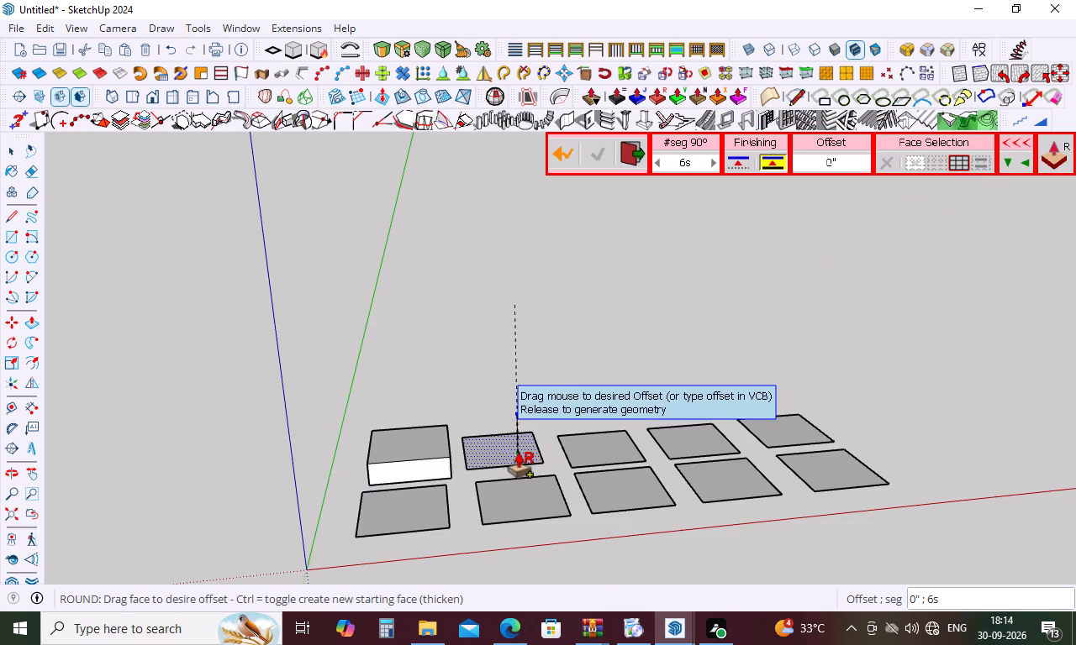
{"action": "middle_click_drag", "start_coordinate": [526, 383], "coordinate": [562, 561]}
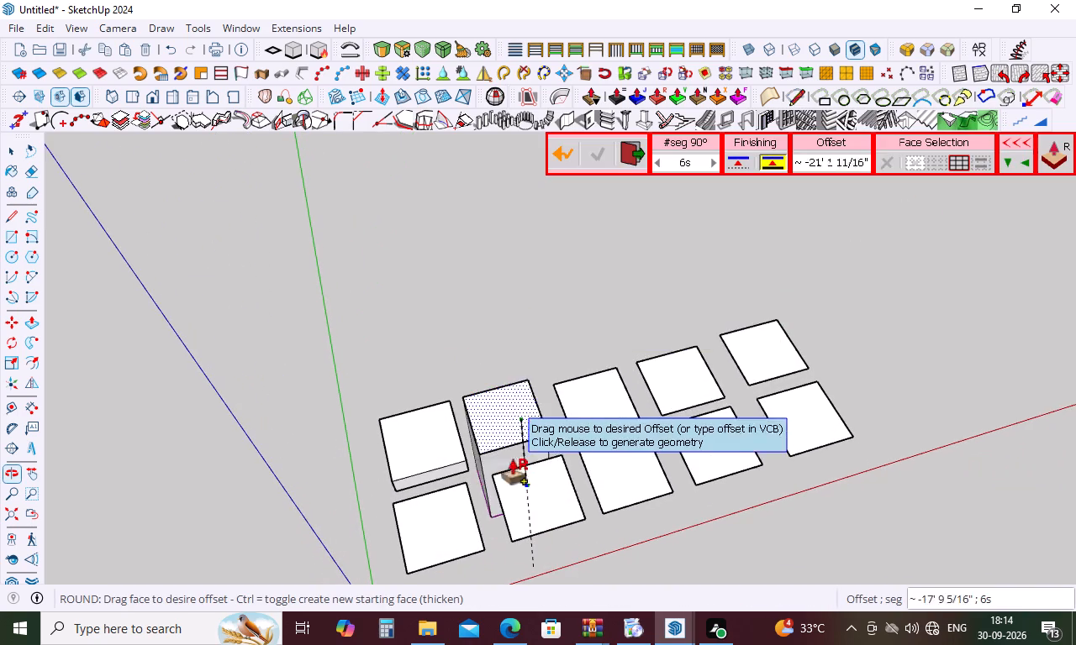
{"action": "middle_click_drag", "start_coordinate": [525, 404], "coordinate": [527, 403]}
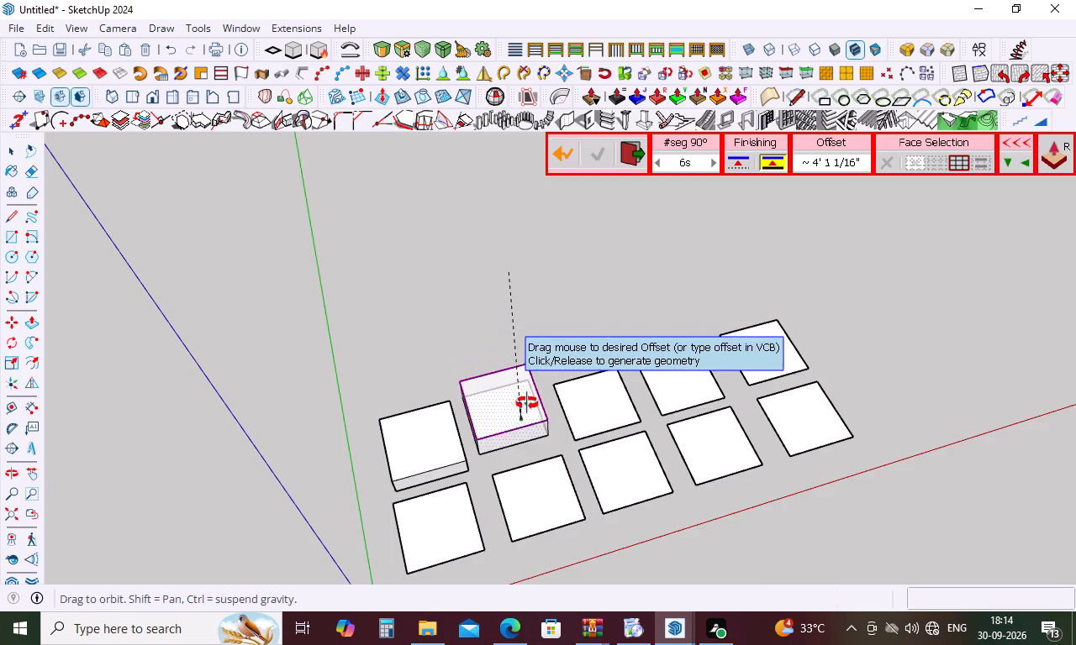
{"action": "middle_click_drag", "start_coordinate": [527, 403], "coordinate": [471, 204]}
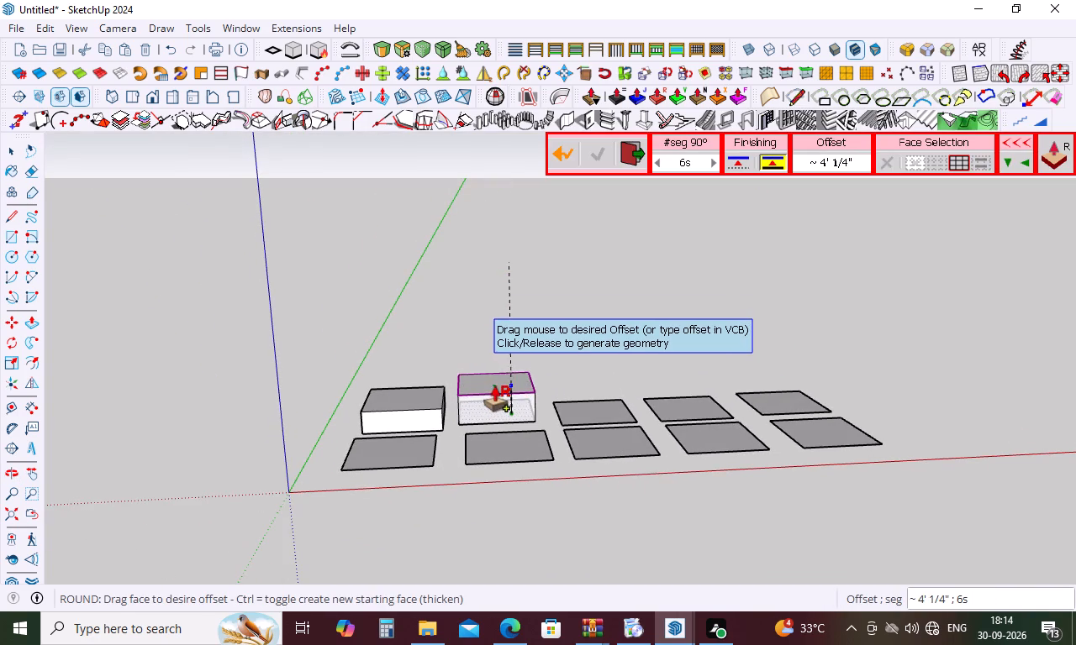
{"action": "left_click", "coordinate": [494, 386]}
{"action": "scroll", "coordinate": [519, 344], "scroll_direction": "up", "scroll_amount": 4}
{"action": "middle_click_drag", "start_coordinate": [525, 335], "coordinate": [554, 478]}
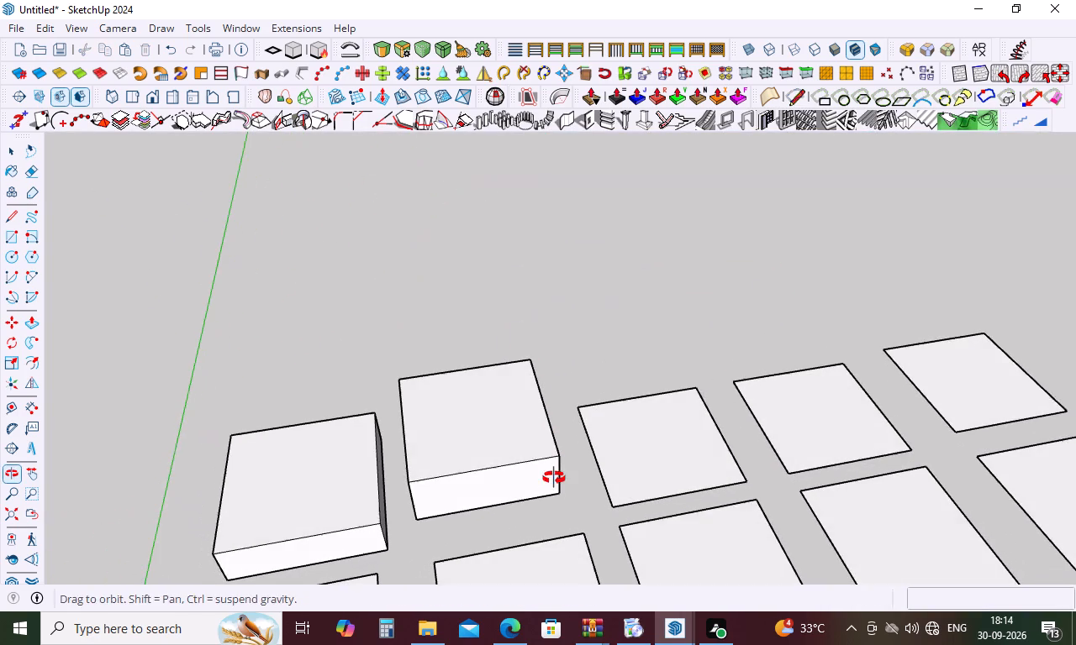
{"action": "middle_click_drag", "start_coordinate": [554, 478], "coordinate": [555, 482]}
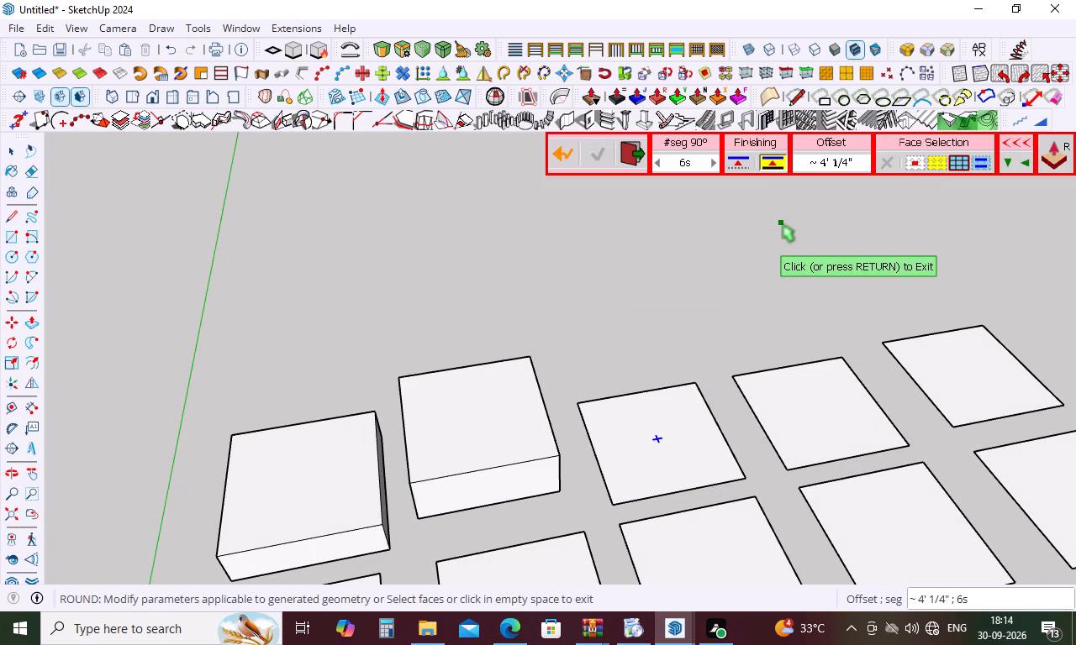
Restart Round Push Pull and extrude the third back-row rectangle from the green axis upward by about 4' 3".
{"action": "left_click", "coordinate": [660, 92]}
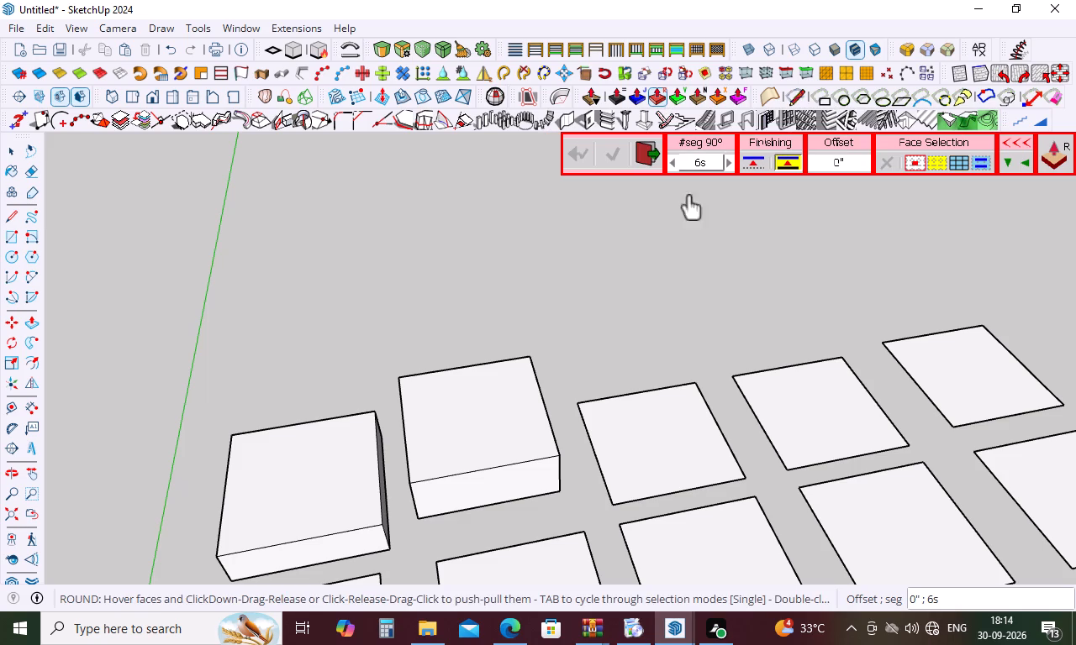
{"action": "left_click", "coordinate": [678, 417]}
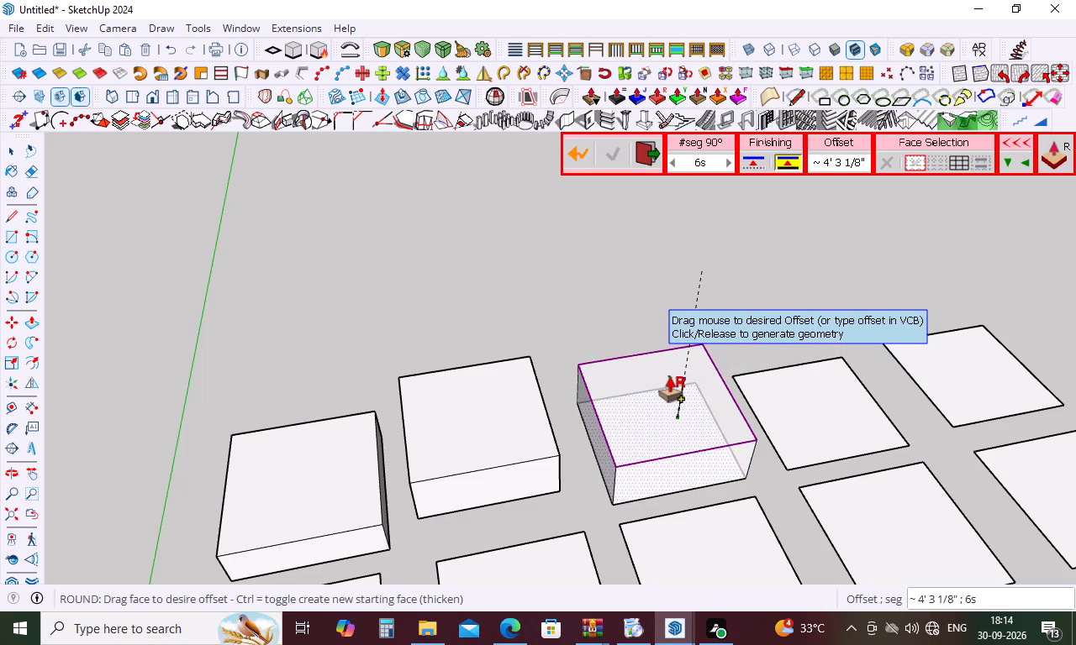
{"action": "left_click", "coordinate": [669, 377]}
{"action": "middle_click_drag", "start_coordinate": [771, 360], "coordinate": [708, 190]}
{"action": "middle_click_drag", "start_coordinate": [707, 189], "coordinate": [655, 312]}
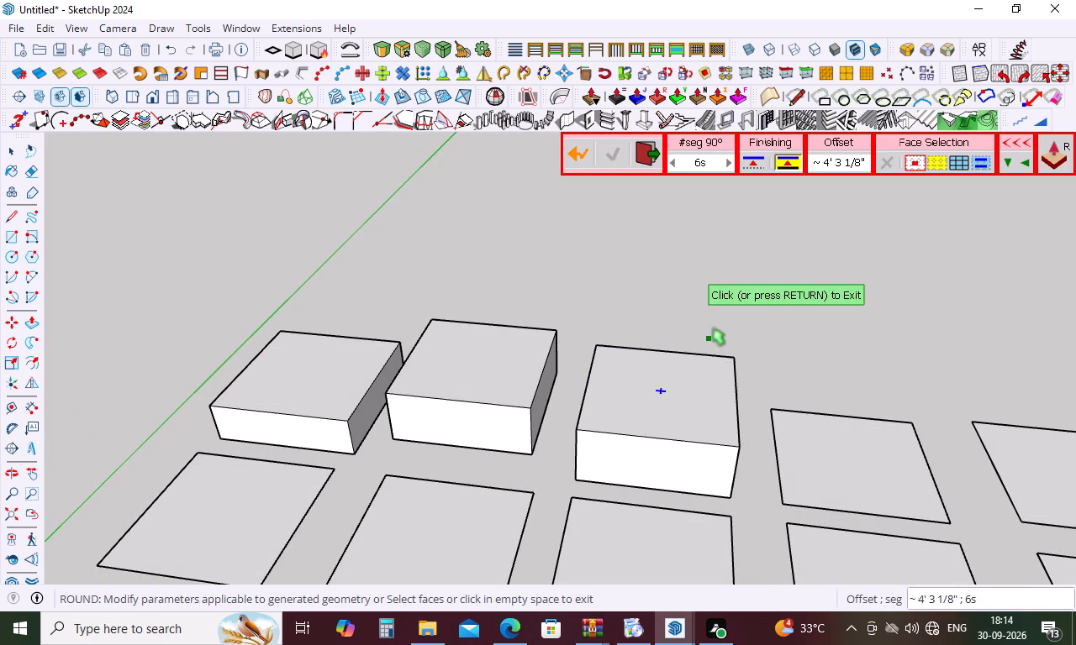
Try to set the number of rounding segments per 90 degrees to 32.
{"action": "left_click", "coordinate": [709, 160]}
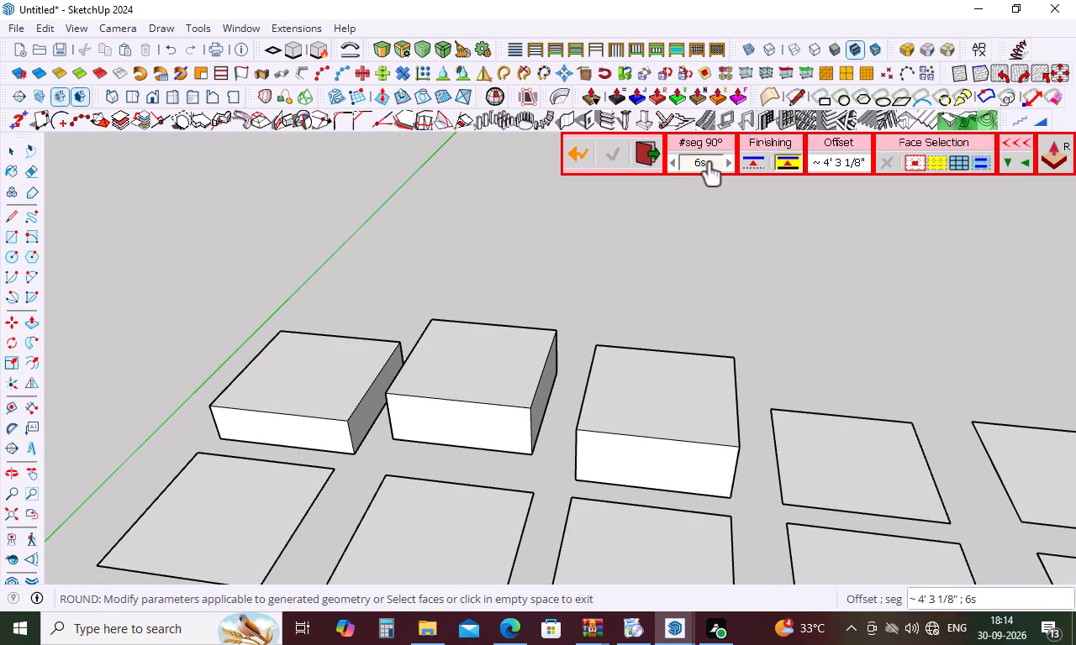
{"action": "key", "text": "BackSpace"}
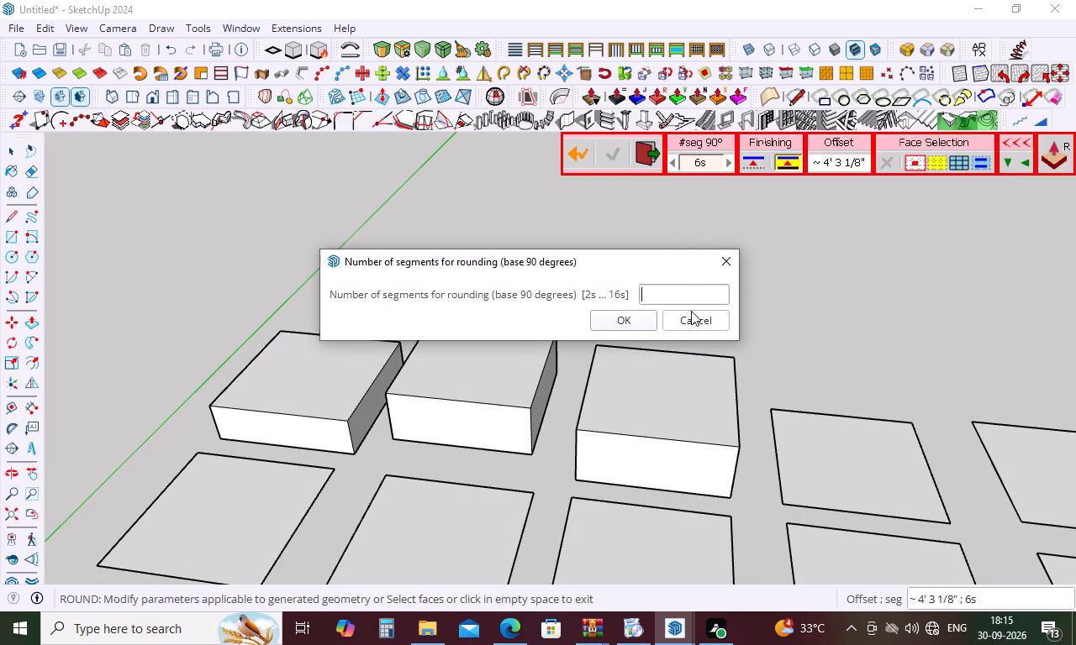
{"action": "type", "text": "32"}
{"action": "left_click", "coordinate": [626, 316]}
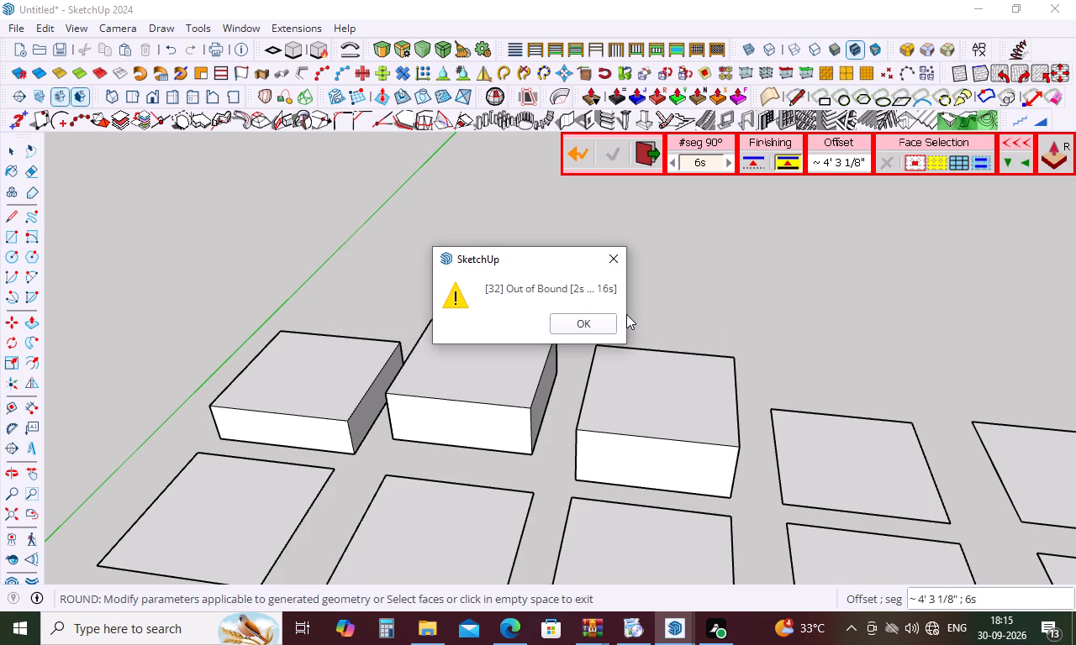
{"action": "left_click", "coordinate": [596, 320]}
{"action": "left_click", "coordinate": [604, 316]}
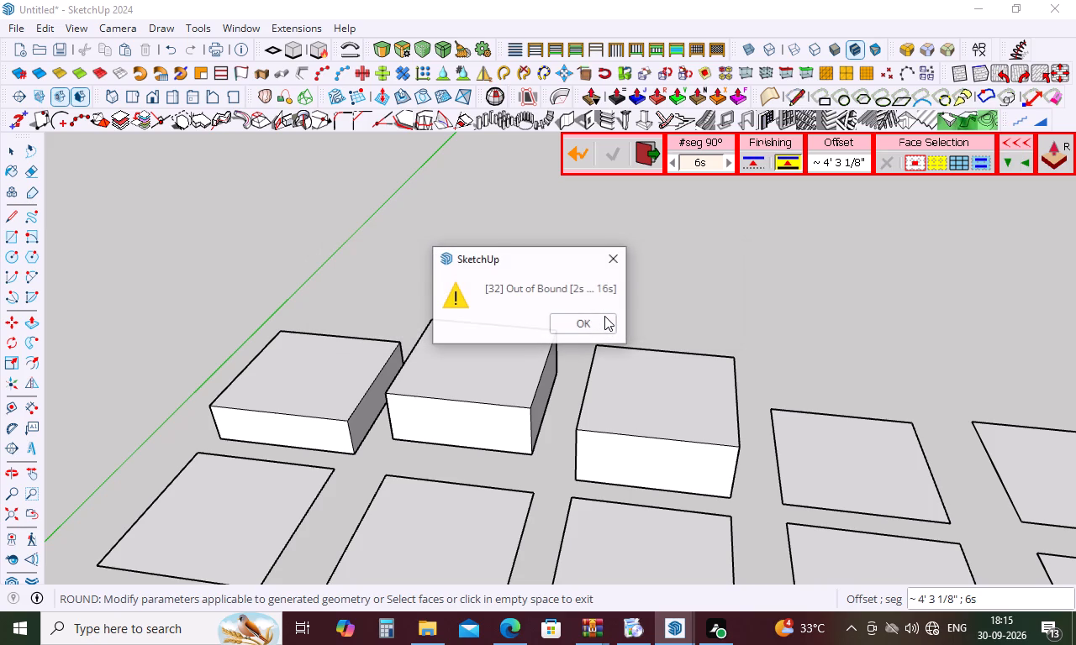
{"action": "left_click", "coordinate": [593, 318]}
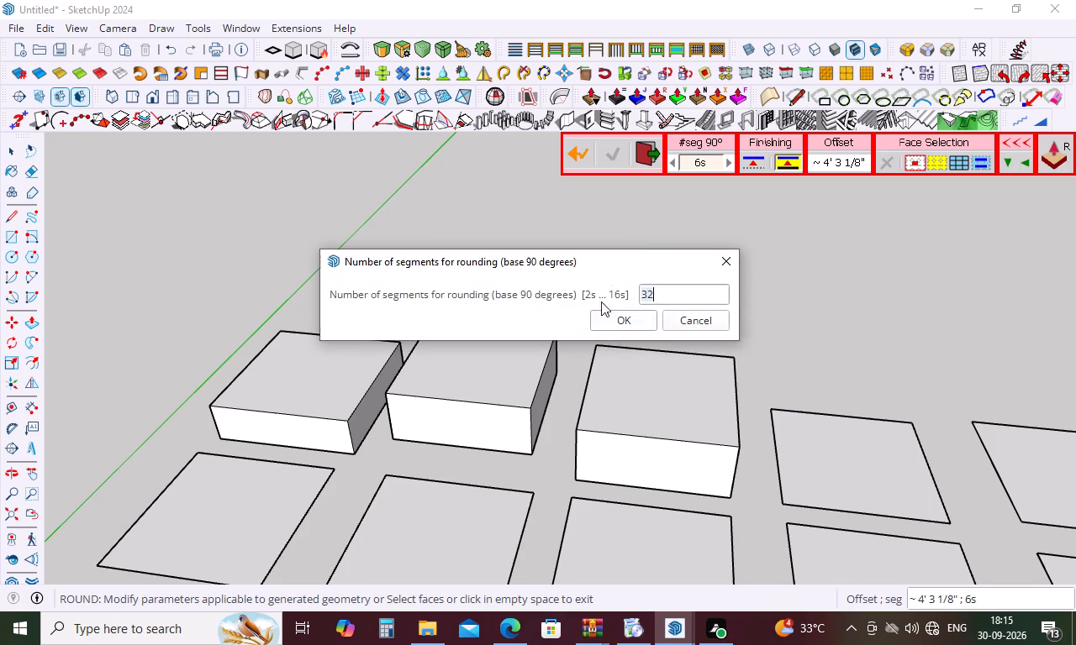
Set the number of rounding segments per 90 degrees to 16.
{"action": "left_click", "coordinate": [709, 161]}
{"action": "left_click", "coordinate": [672, 297]}
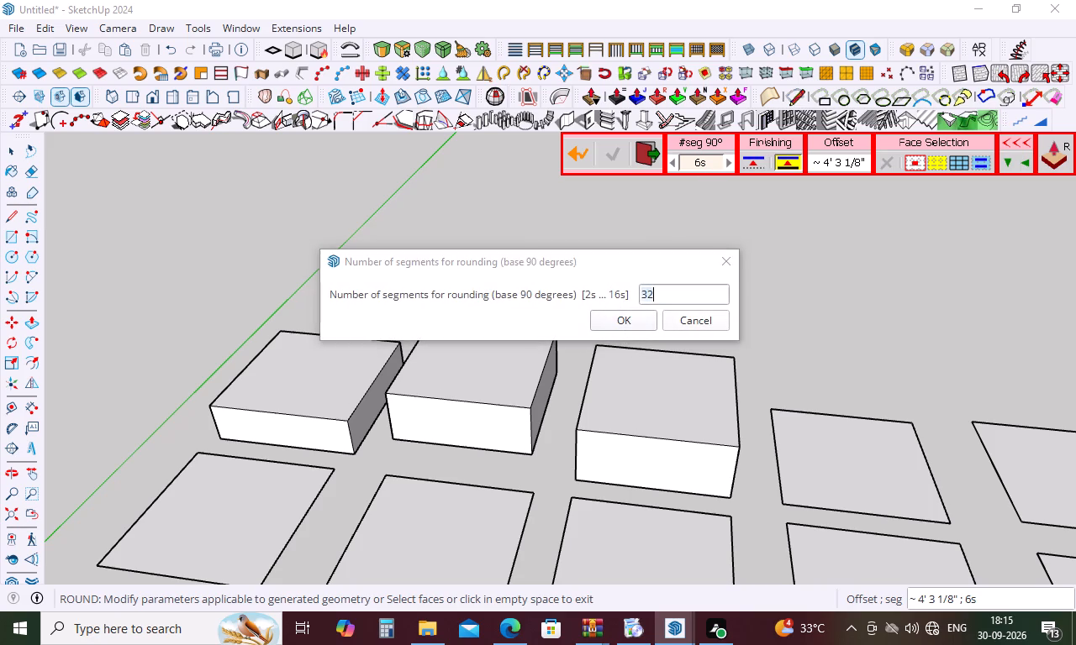
{"action": "key", "text": "BackSpace"}
{"action": "key", "text": "BackSpace"}
{"action": "key", "text": "BackSpace"}
{"action": "key", "text": "1"}
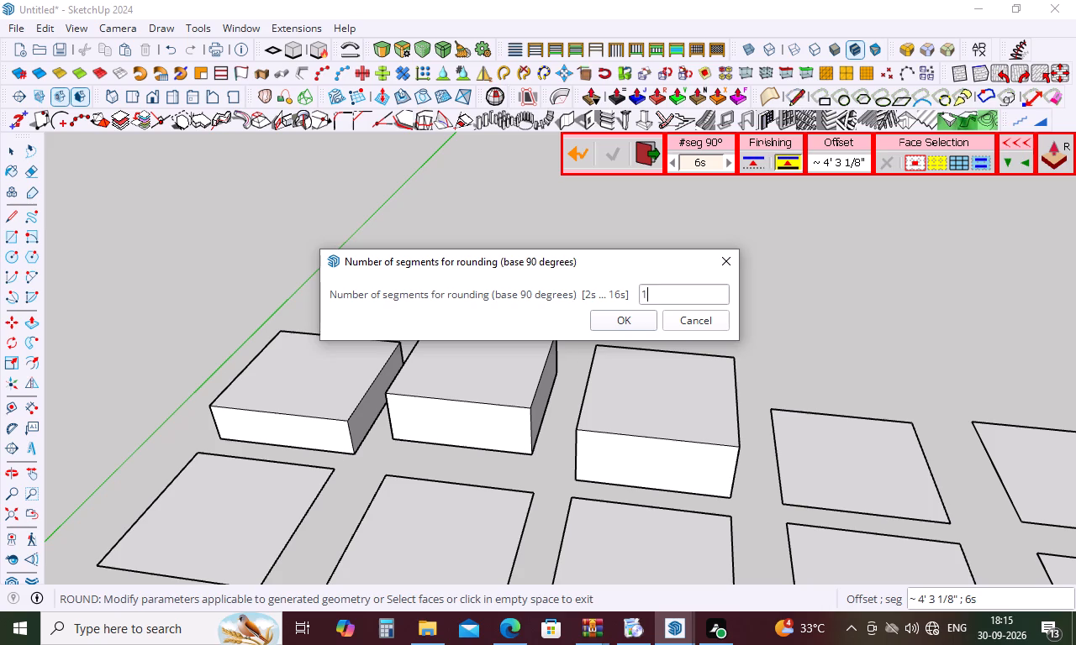
{"action": "key", "text": "6"}
{"action": "left_click", "coordinate": [627, 322]}
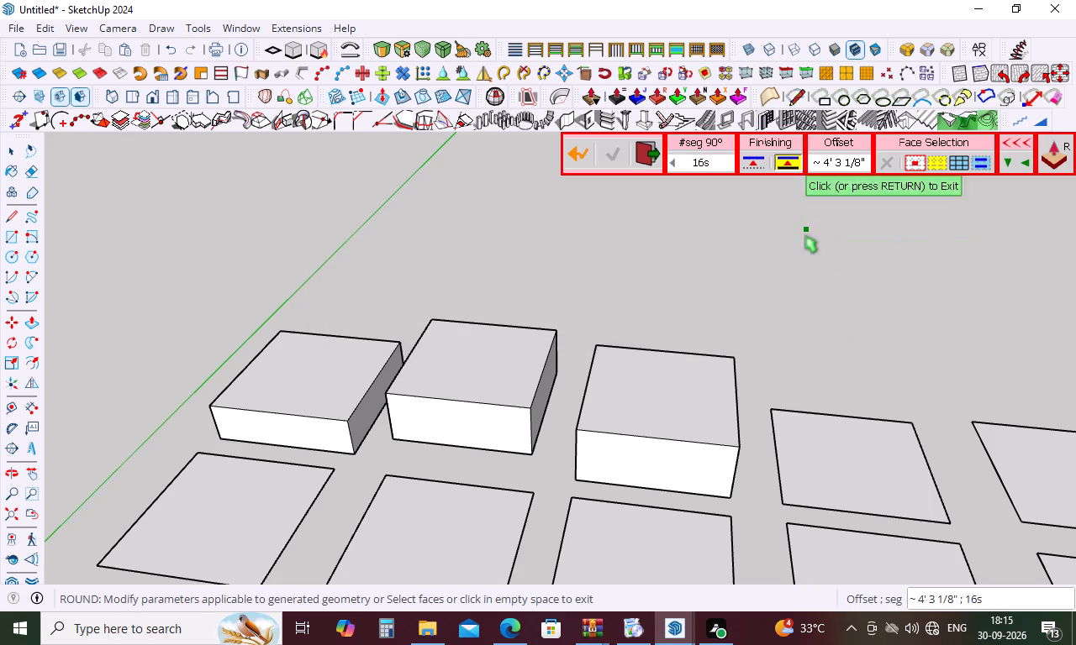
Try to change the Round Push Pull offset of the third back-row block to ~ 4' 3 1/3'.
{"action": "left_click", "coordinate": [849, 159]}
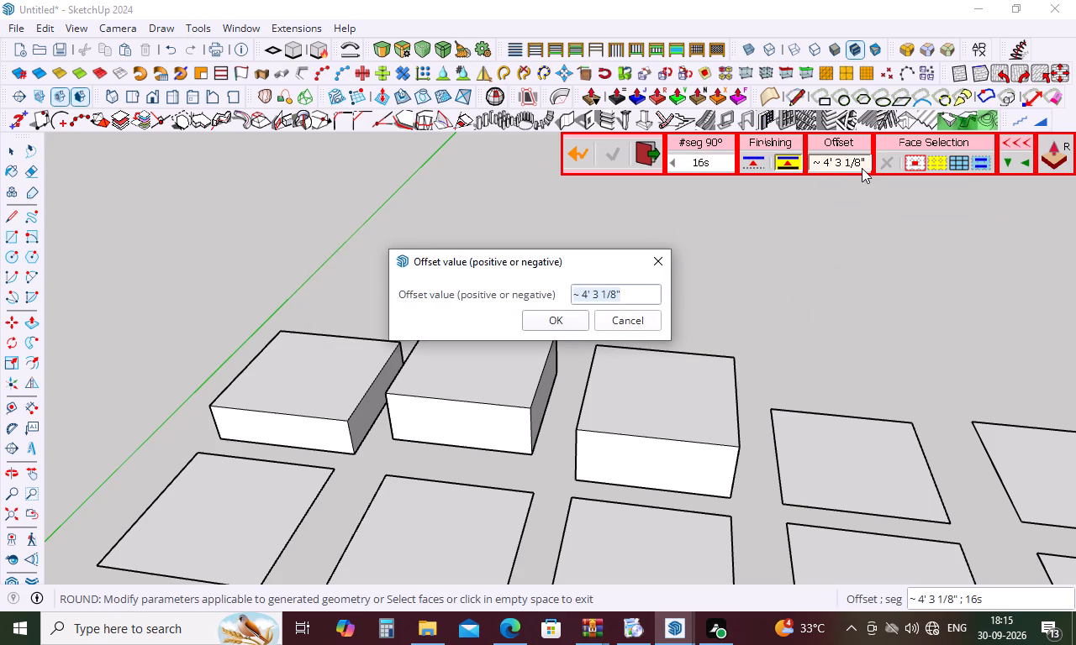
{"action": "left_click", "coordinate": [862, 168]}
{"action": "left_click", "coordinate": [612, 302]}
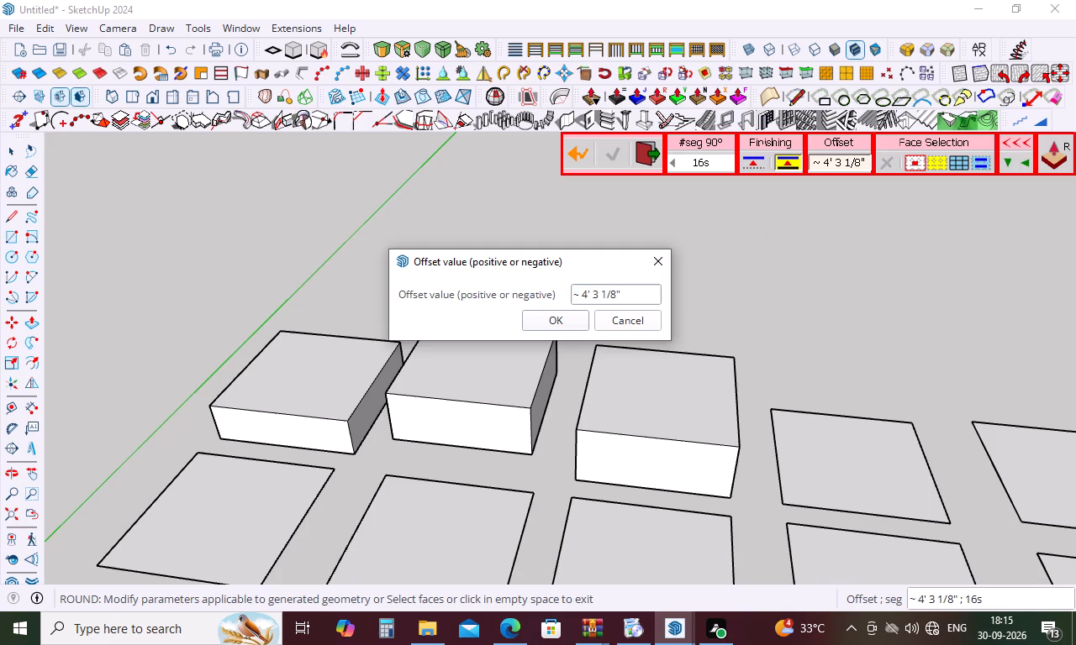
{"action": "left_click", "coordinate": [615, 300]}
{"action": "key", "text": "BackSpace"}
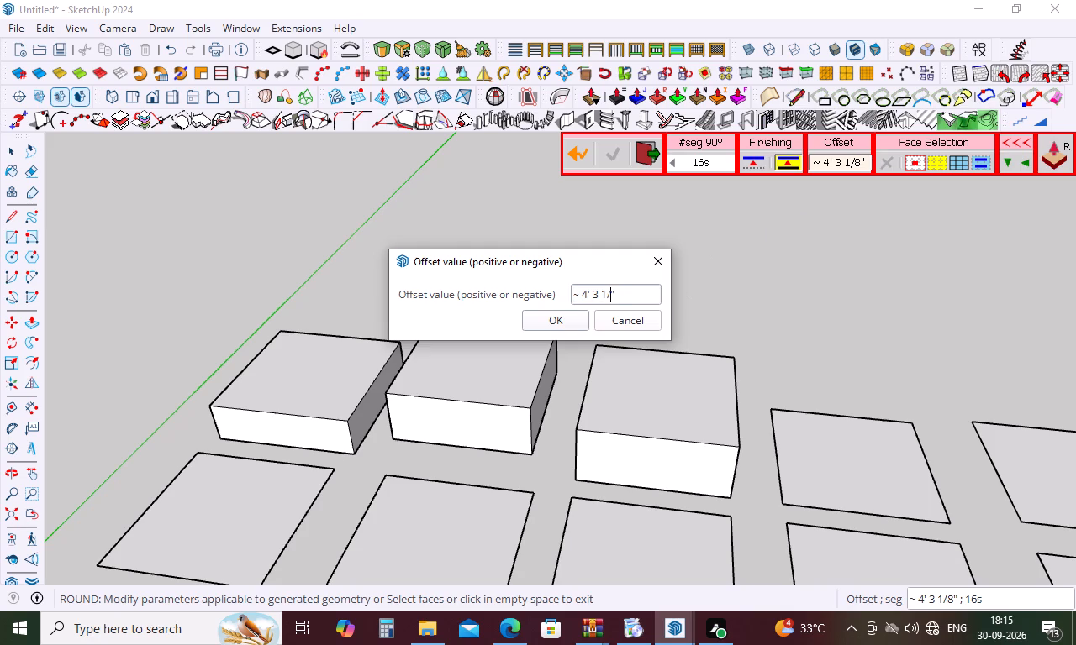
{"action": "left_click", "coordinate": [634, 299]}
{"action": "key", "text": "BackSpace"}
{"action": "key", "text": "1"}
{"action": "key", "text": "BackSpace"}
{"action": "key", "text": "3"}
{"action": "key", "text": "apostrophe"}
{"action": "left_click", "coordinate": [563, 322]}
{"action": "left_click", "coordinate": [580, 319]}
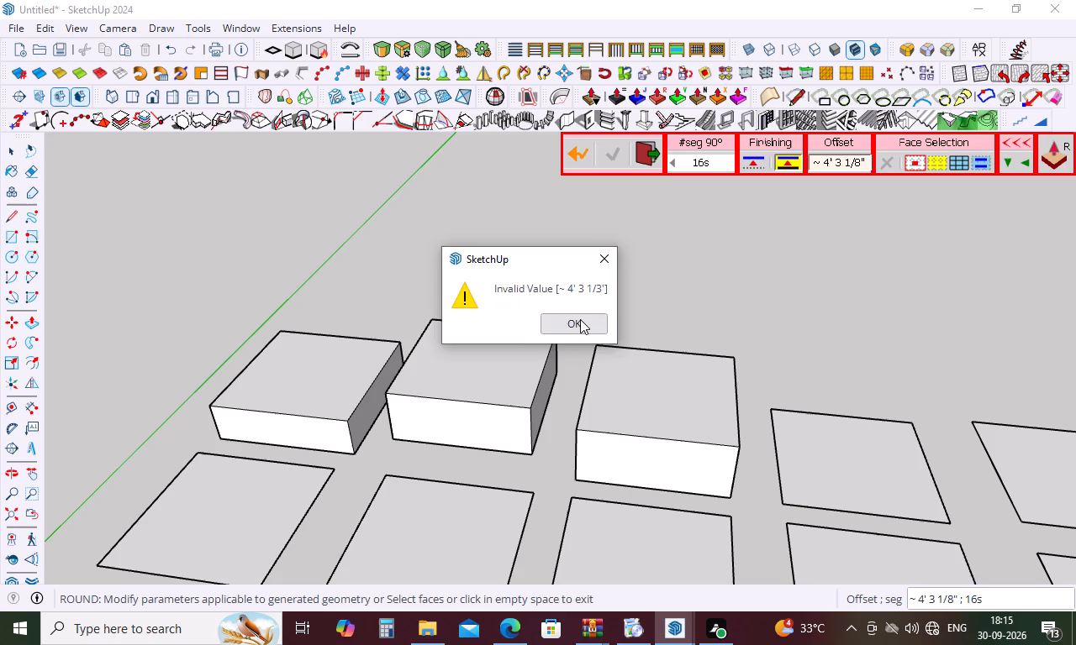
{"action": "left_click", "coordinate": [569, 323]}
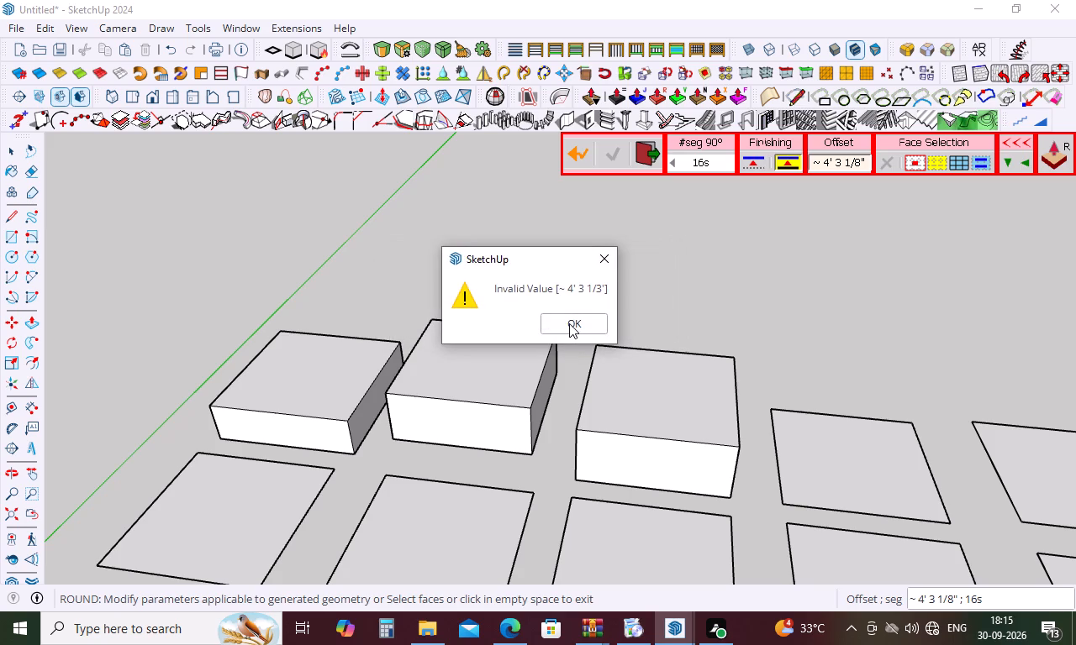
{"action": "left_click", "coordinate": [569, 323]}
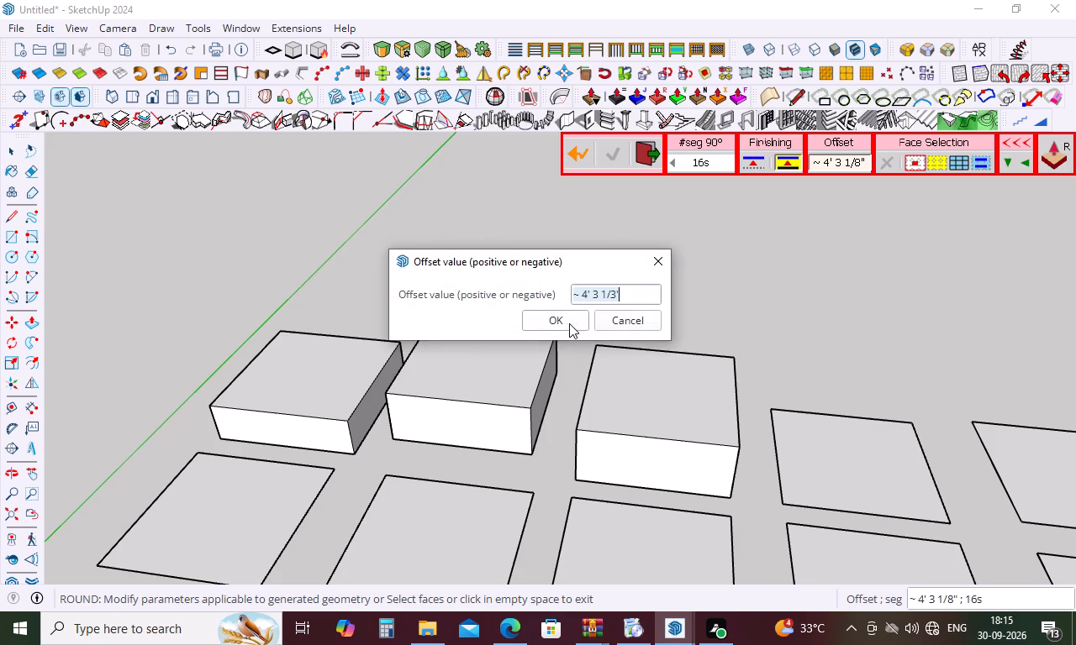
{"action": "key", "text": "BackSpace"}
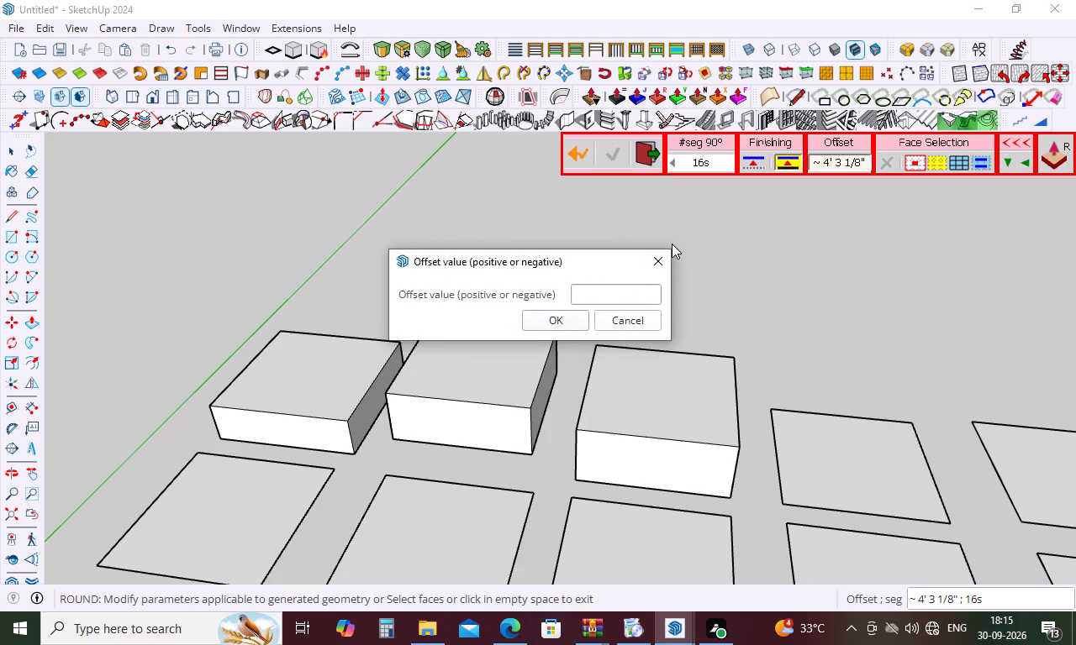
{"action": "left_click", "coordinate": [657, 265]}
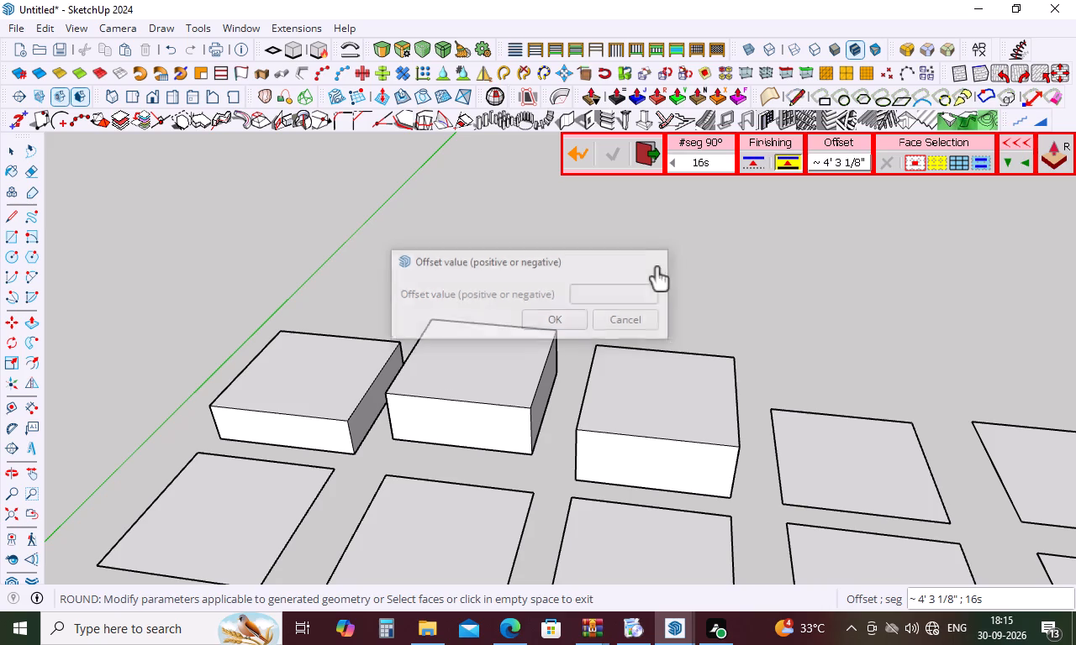
Round Push Pull the top face of the third back-row block upward by about another 3' 5".
{"action": "left_click", "coordinate": [671, 401]}
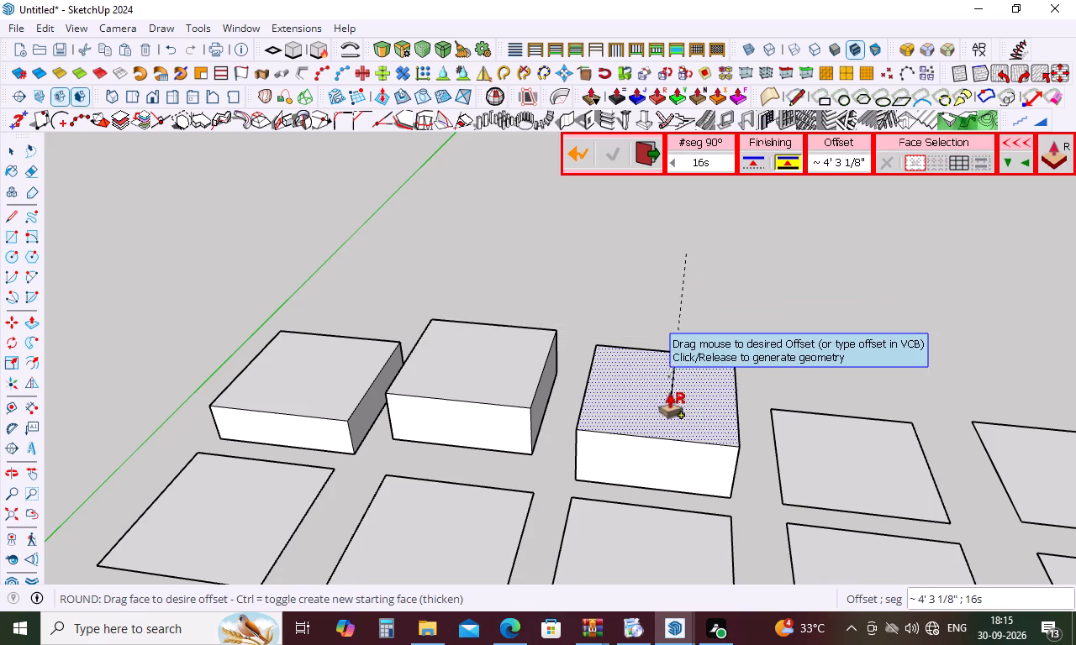
{"action": "left_click", "coordinate": [663, 356]}
{"action": "middle_click_drag", "start_coordinate": [728, 386], "coordinate": [733, 385]}
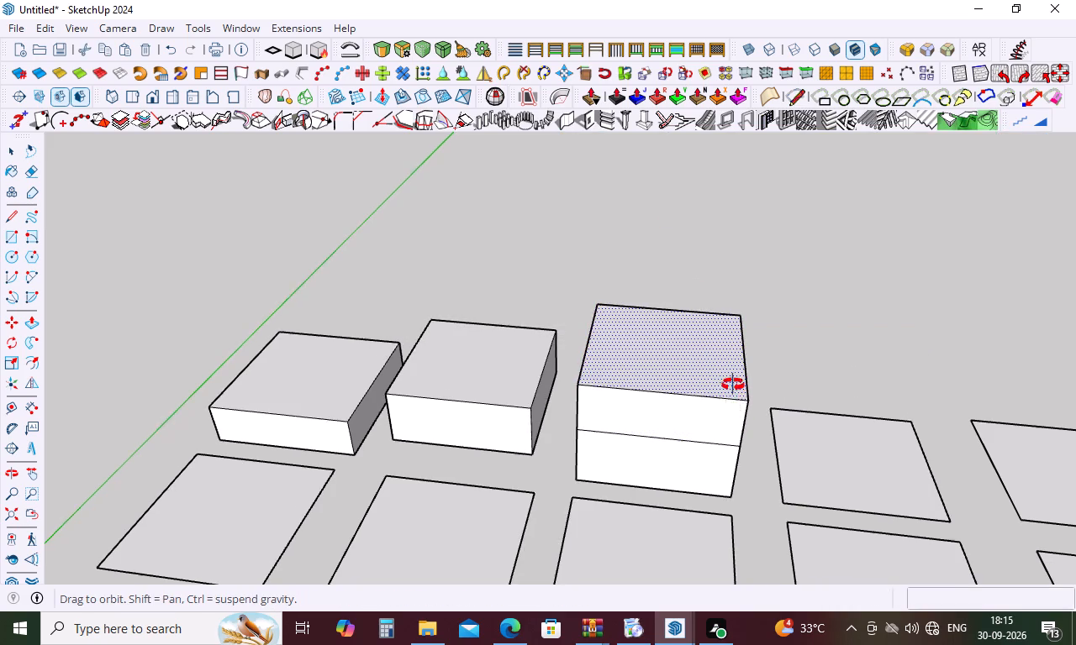
{"action": "middle_click_drag", "start_coordinate": [733, 385], "coordinate": [722, 469]}
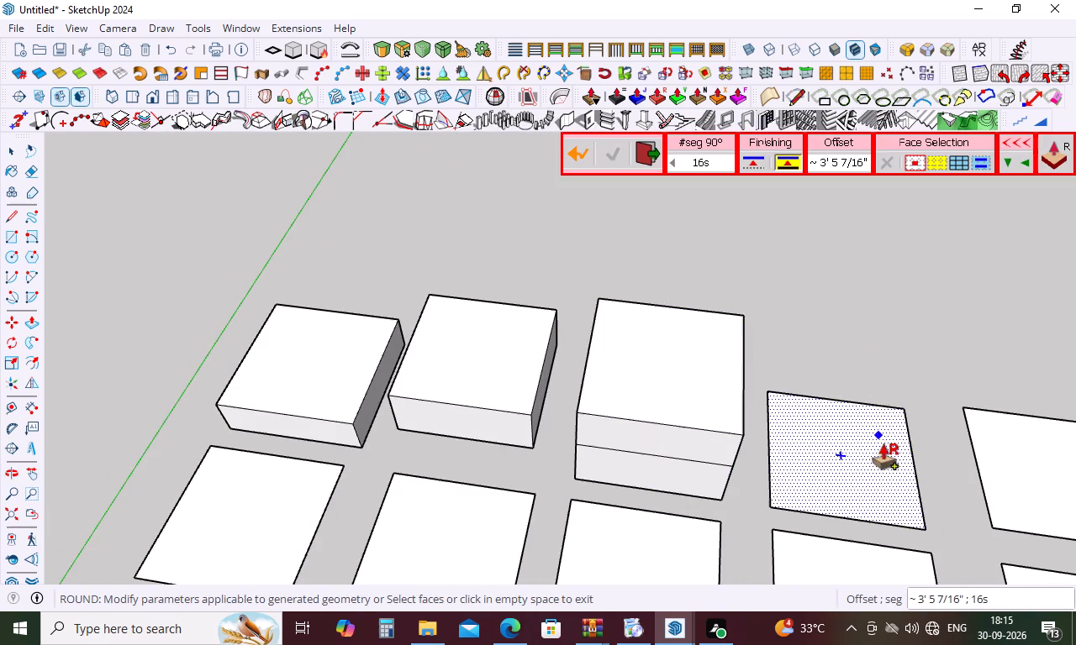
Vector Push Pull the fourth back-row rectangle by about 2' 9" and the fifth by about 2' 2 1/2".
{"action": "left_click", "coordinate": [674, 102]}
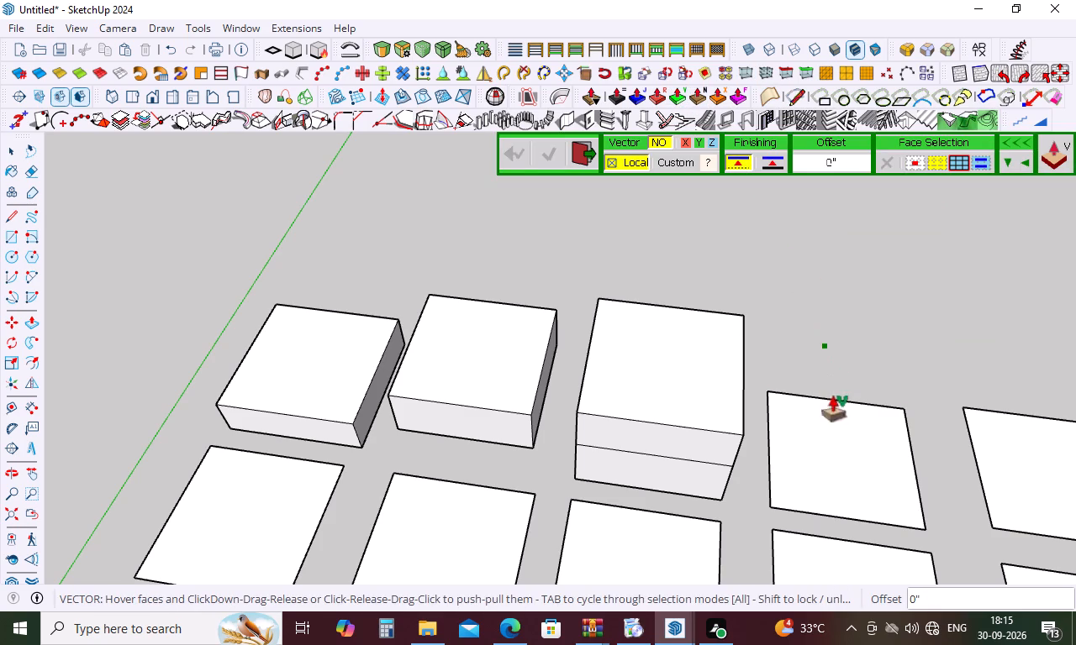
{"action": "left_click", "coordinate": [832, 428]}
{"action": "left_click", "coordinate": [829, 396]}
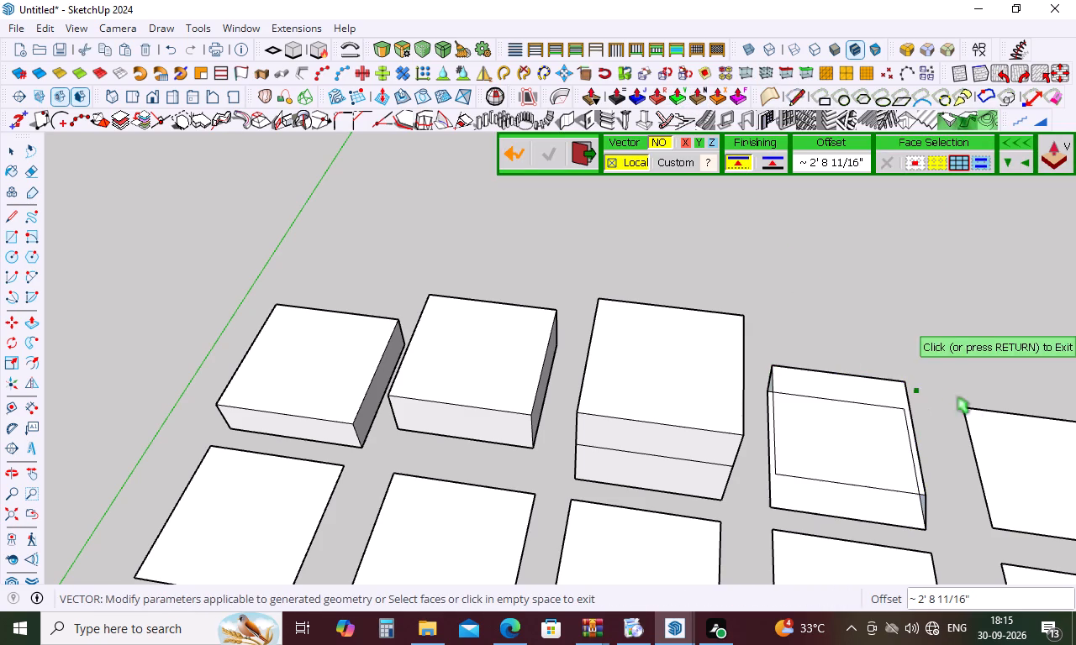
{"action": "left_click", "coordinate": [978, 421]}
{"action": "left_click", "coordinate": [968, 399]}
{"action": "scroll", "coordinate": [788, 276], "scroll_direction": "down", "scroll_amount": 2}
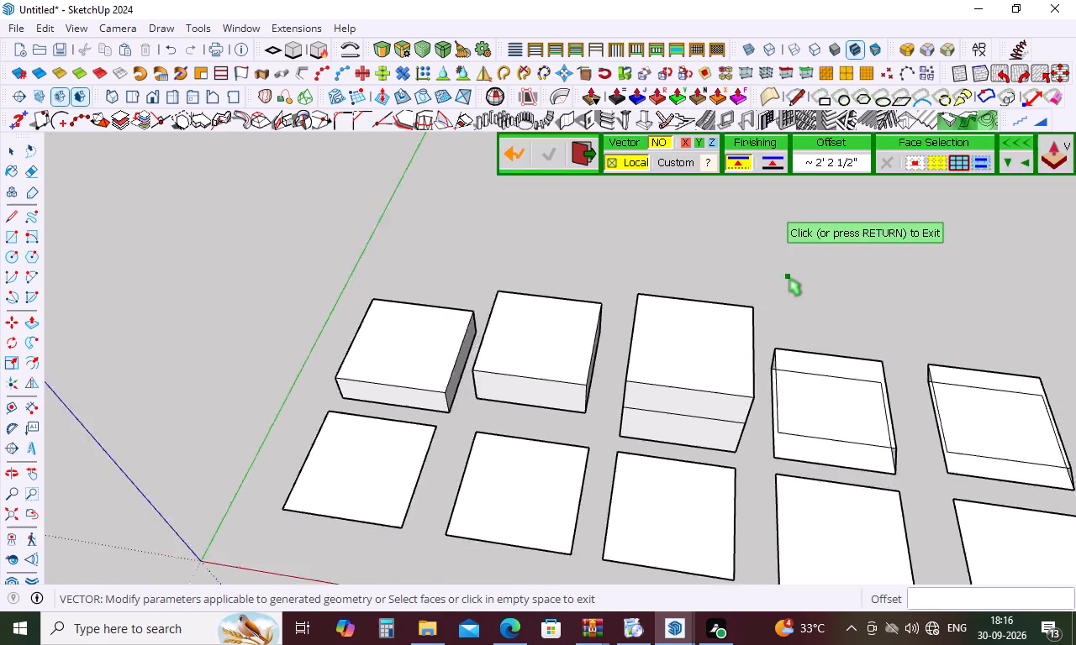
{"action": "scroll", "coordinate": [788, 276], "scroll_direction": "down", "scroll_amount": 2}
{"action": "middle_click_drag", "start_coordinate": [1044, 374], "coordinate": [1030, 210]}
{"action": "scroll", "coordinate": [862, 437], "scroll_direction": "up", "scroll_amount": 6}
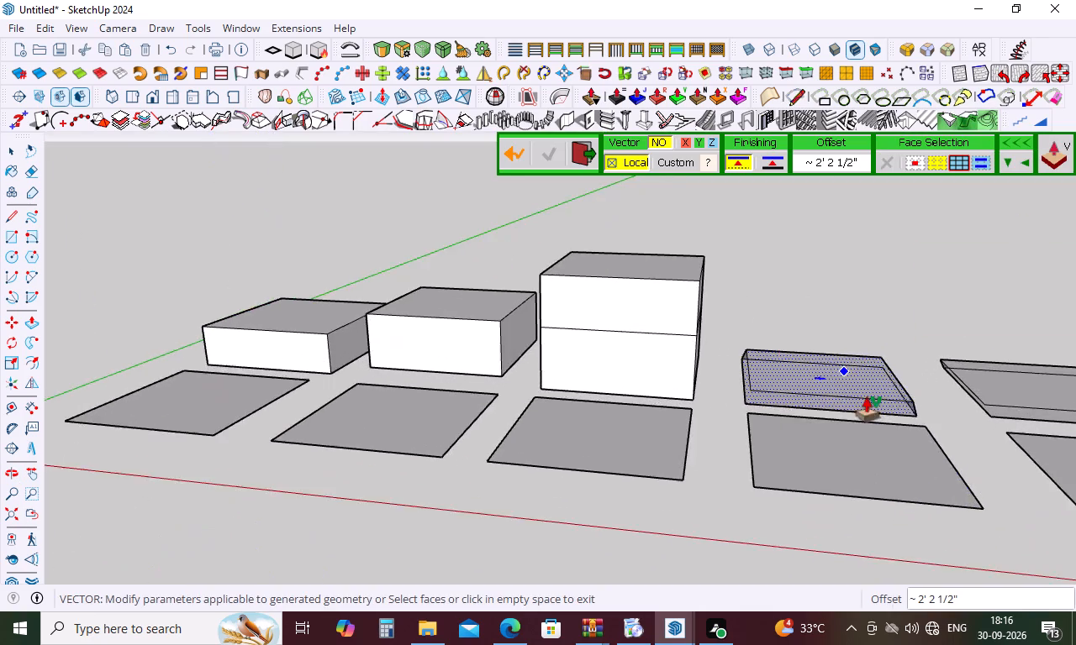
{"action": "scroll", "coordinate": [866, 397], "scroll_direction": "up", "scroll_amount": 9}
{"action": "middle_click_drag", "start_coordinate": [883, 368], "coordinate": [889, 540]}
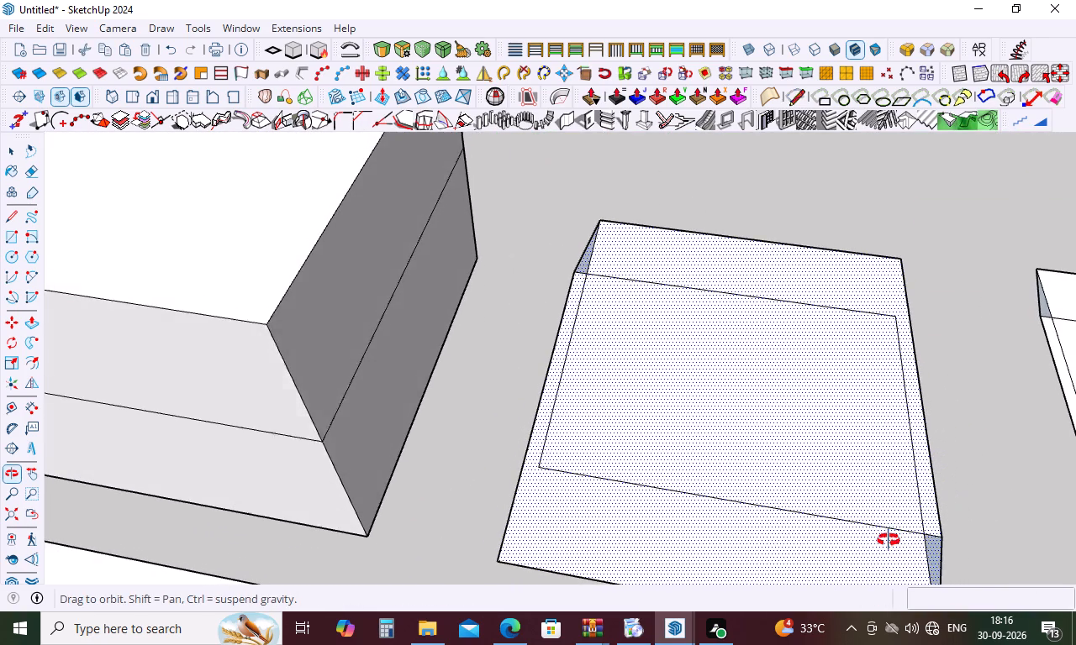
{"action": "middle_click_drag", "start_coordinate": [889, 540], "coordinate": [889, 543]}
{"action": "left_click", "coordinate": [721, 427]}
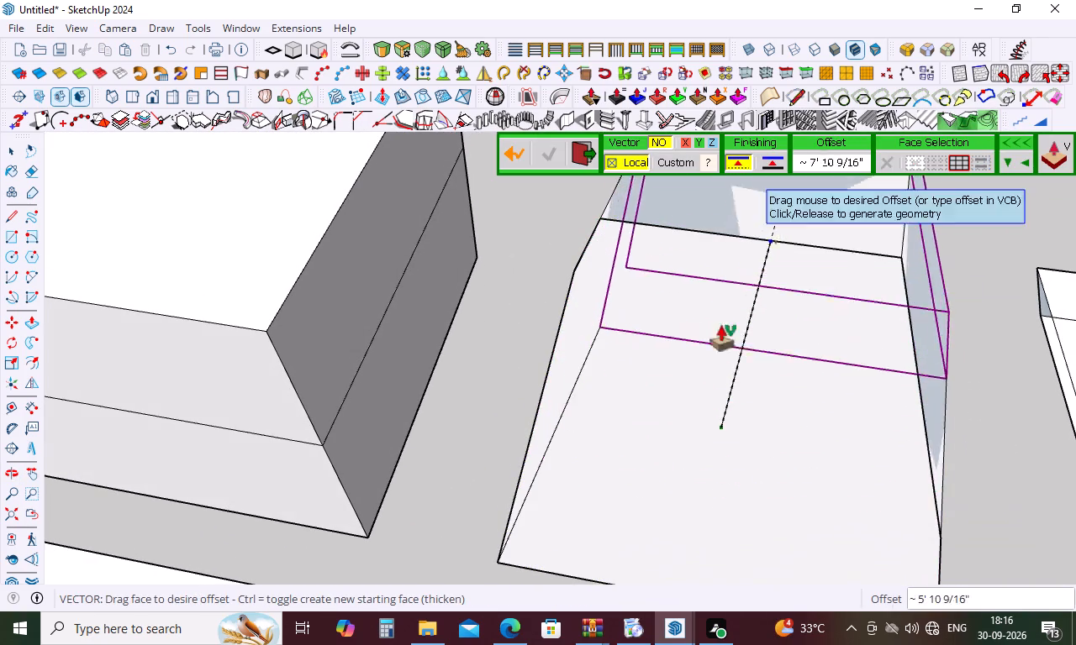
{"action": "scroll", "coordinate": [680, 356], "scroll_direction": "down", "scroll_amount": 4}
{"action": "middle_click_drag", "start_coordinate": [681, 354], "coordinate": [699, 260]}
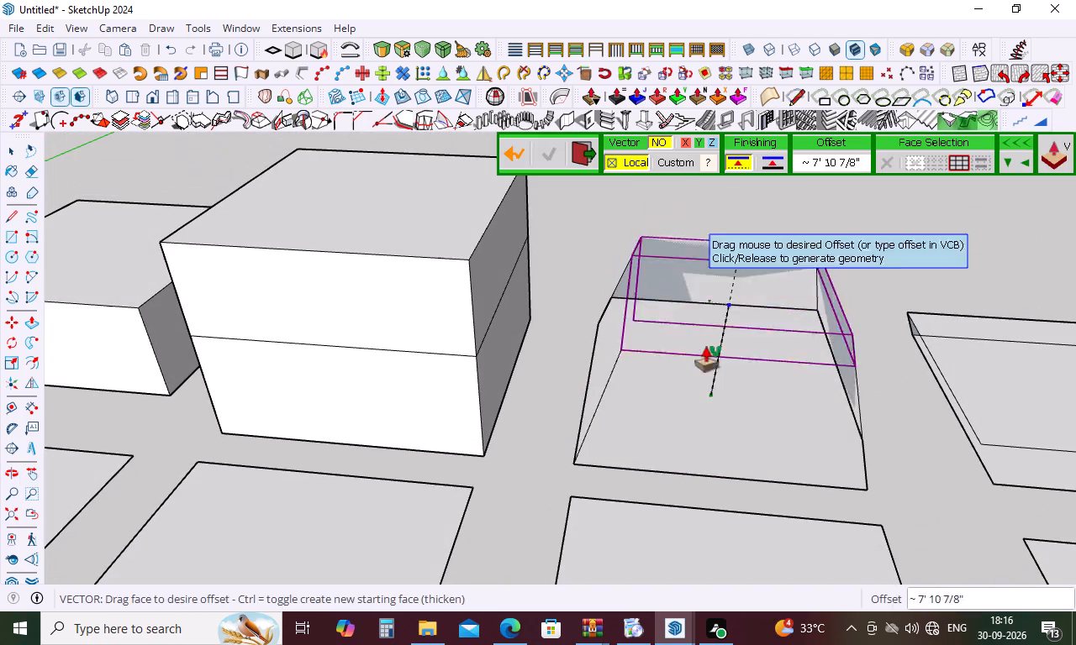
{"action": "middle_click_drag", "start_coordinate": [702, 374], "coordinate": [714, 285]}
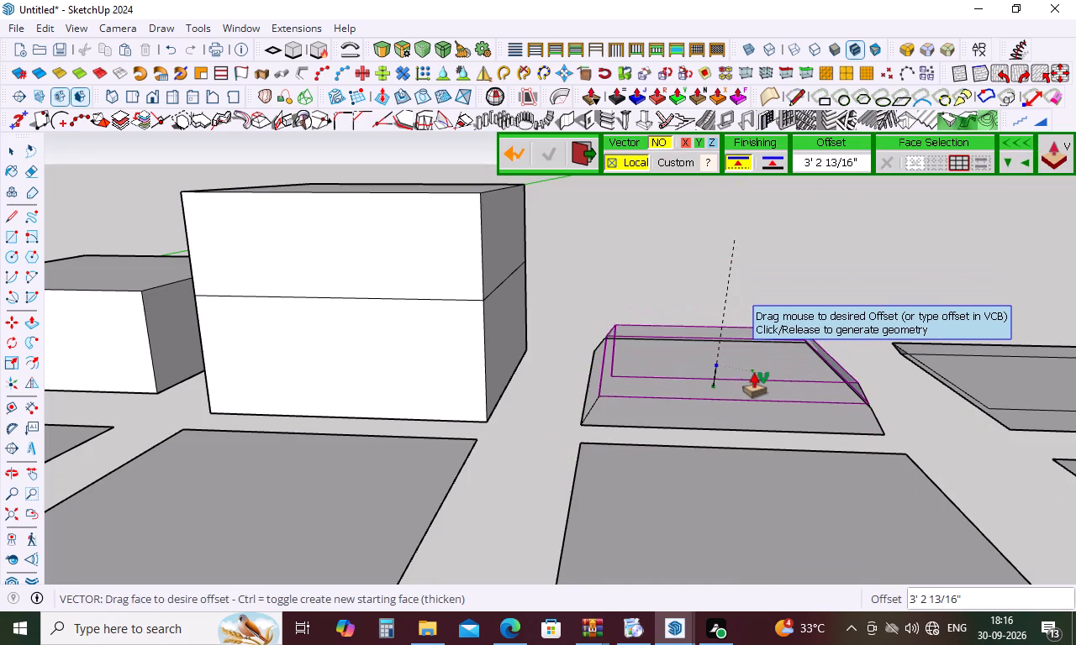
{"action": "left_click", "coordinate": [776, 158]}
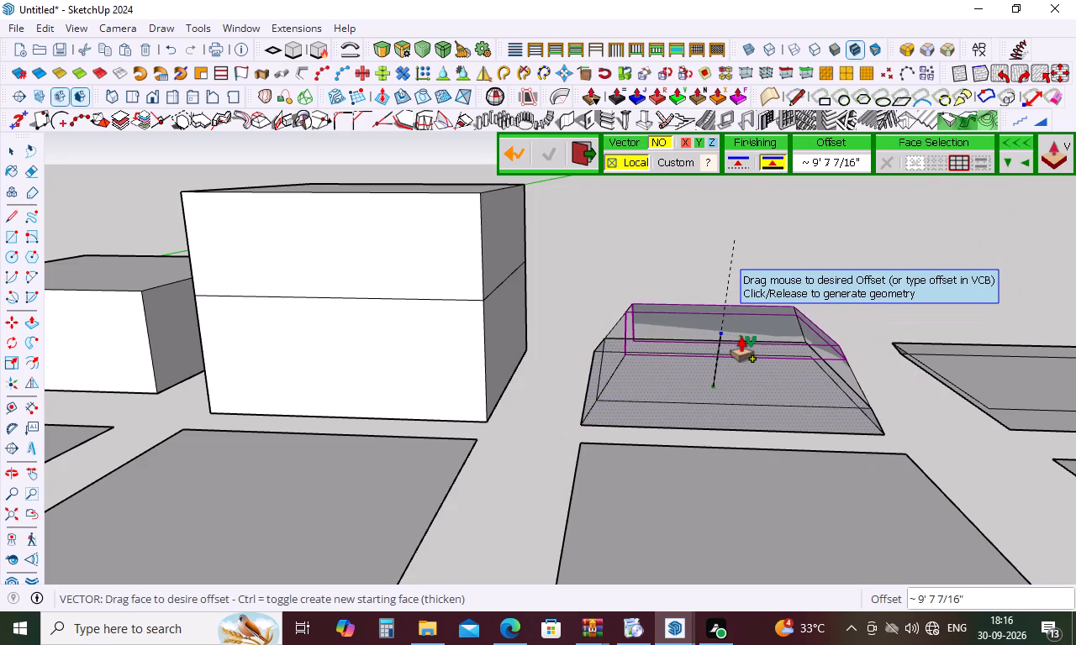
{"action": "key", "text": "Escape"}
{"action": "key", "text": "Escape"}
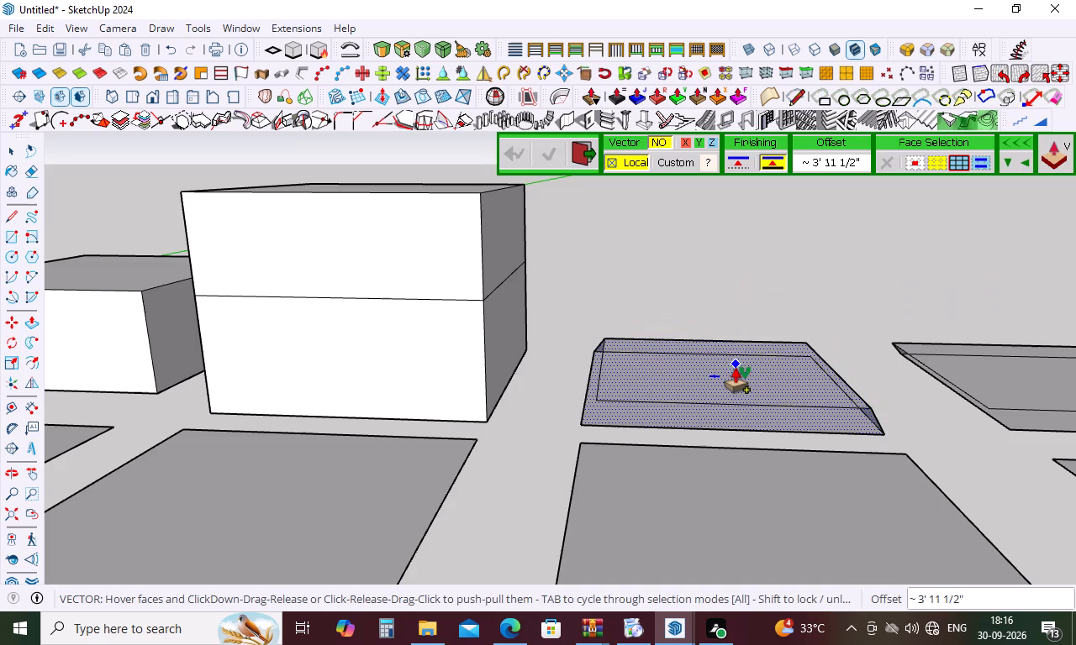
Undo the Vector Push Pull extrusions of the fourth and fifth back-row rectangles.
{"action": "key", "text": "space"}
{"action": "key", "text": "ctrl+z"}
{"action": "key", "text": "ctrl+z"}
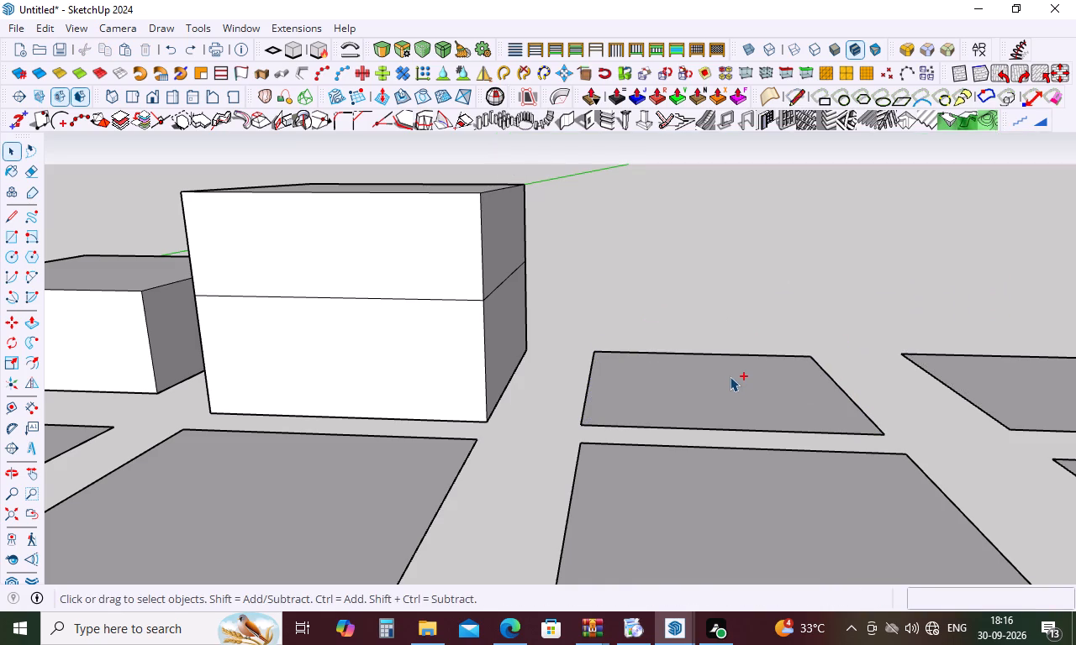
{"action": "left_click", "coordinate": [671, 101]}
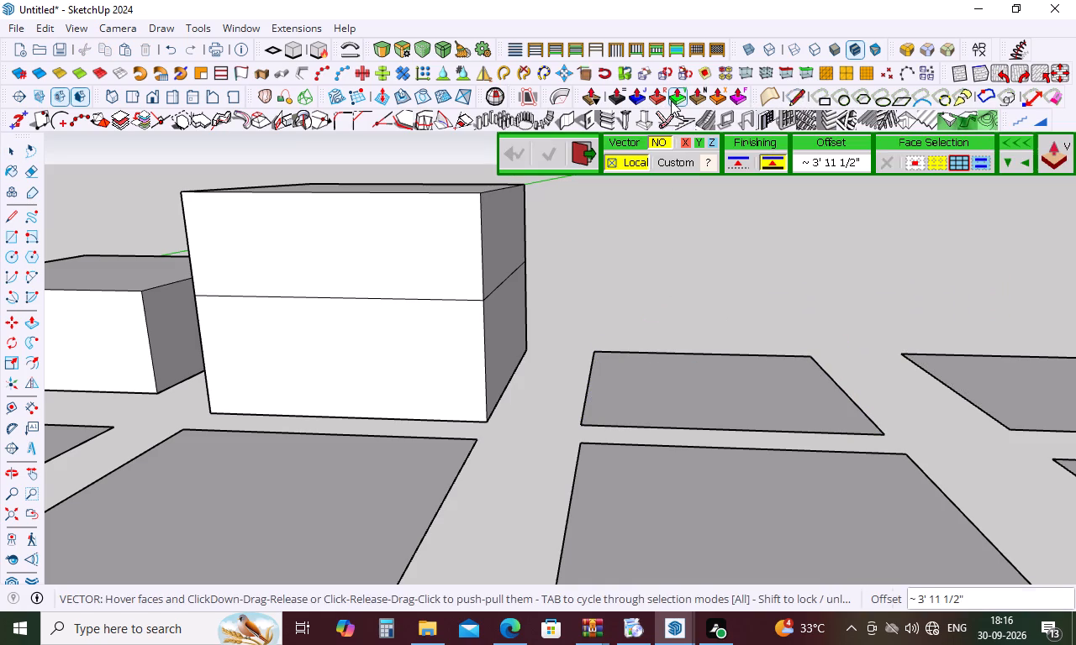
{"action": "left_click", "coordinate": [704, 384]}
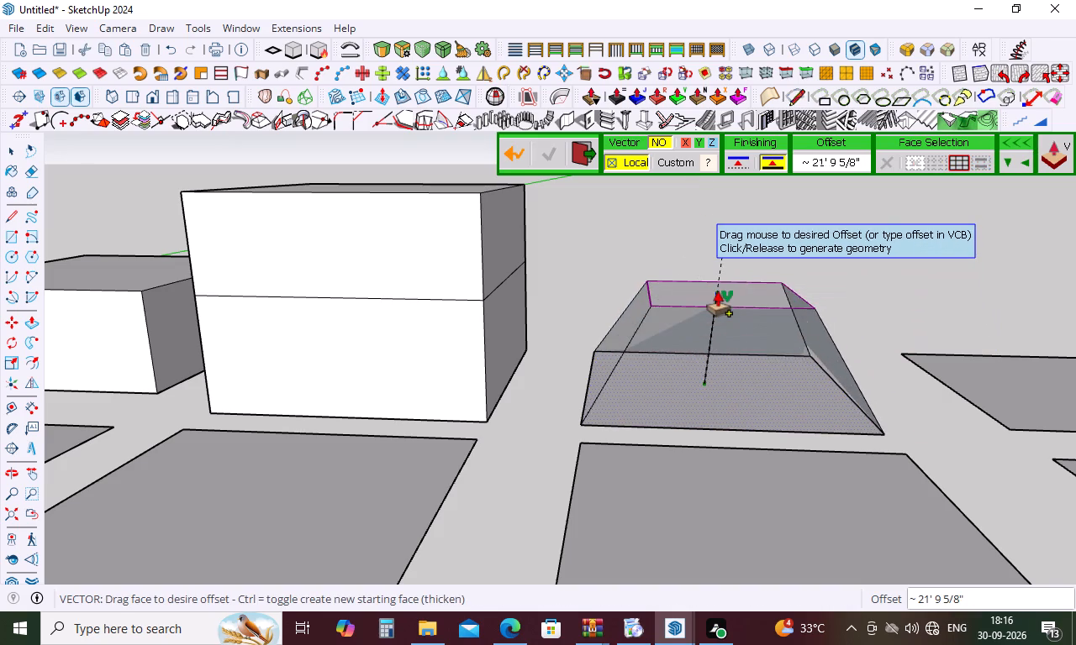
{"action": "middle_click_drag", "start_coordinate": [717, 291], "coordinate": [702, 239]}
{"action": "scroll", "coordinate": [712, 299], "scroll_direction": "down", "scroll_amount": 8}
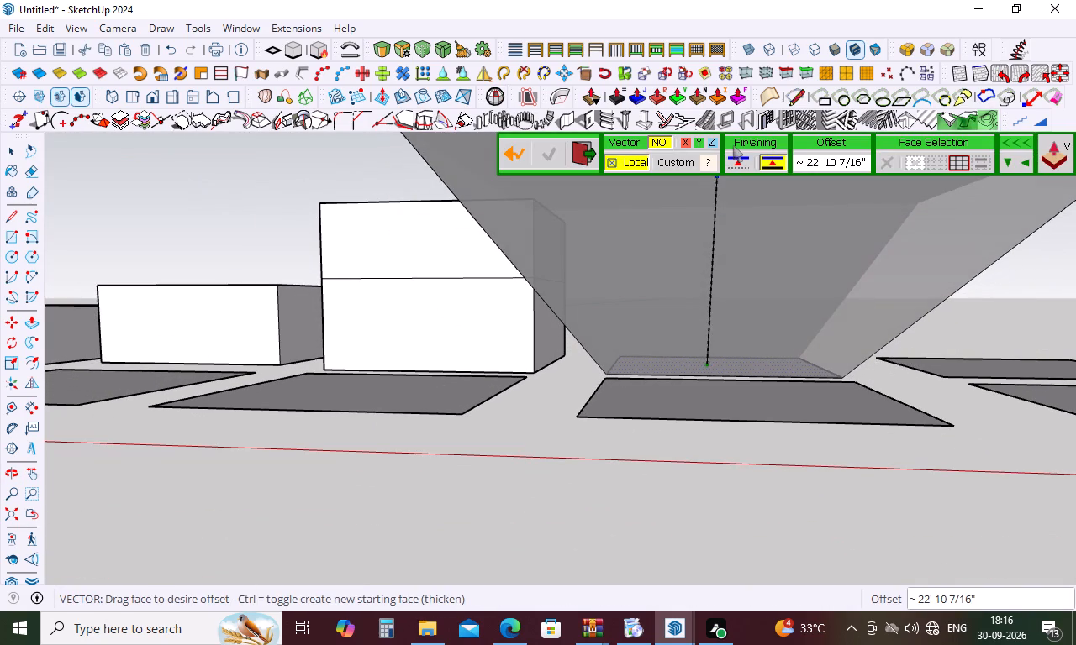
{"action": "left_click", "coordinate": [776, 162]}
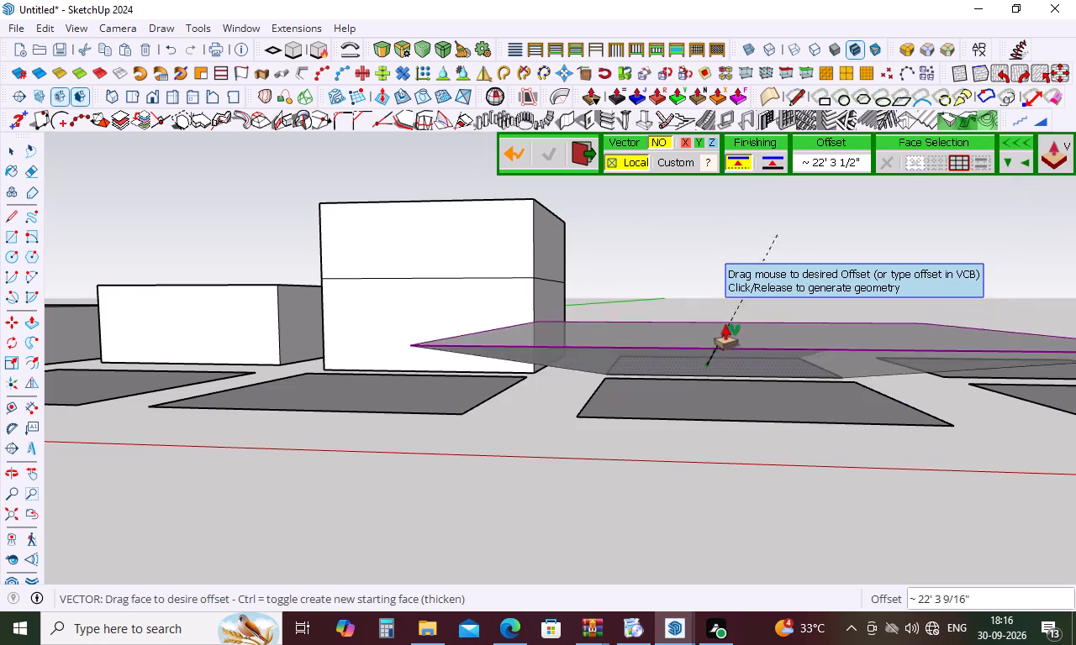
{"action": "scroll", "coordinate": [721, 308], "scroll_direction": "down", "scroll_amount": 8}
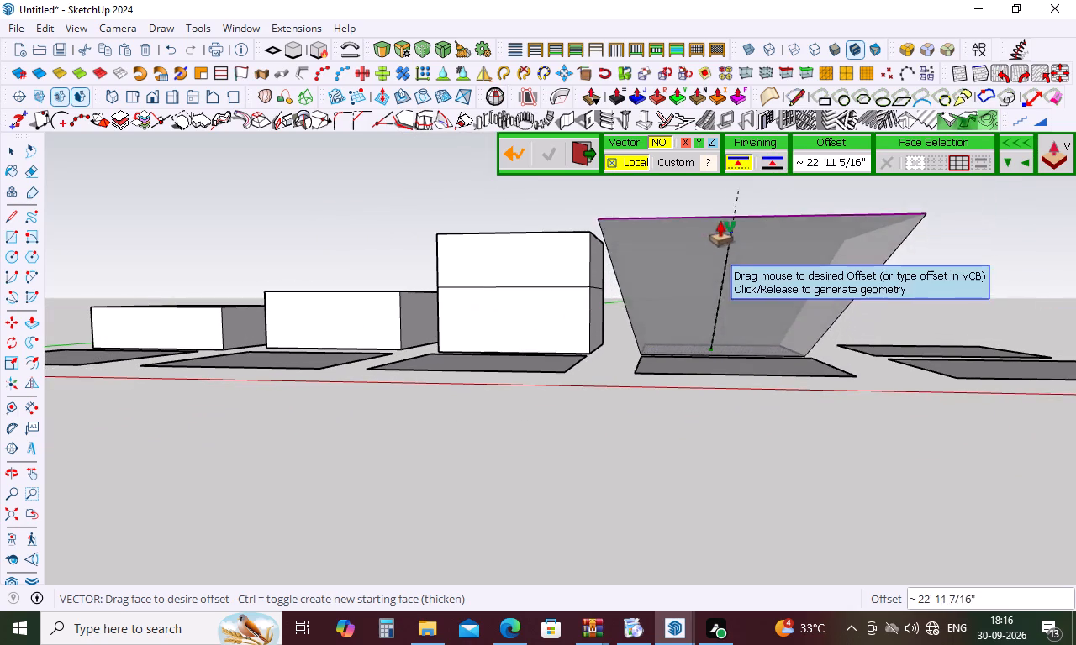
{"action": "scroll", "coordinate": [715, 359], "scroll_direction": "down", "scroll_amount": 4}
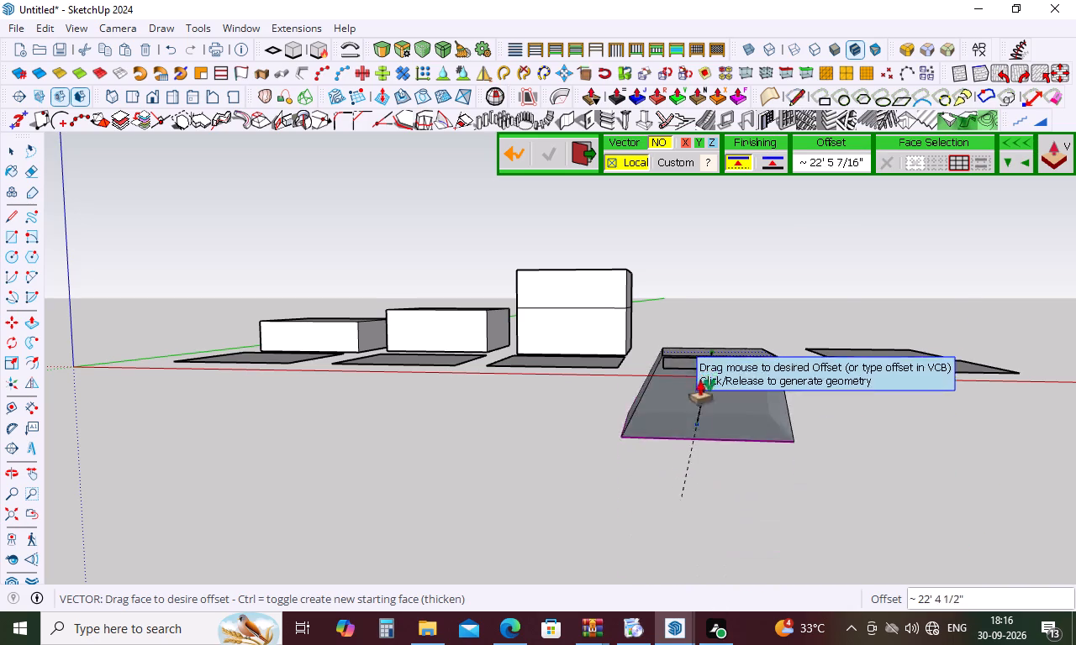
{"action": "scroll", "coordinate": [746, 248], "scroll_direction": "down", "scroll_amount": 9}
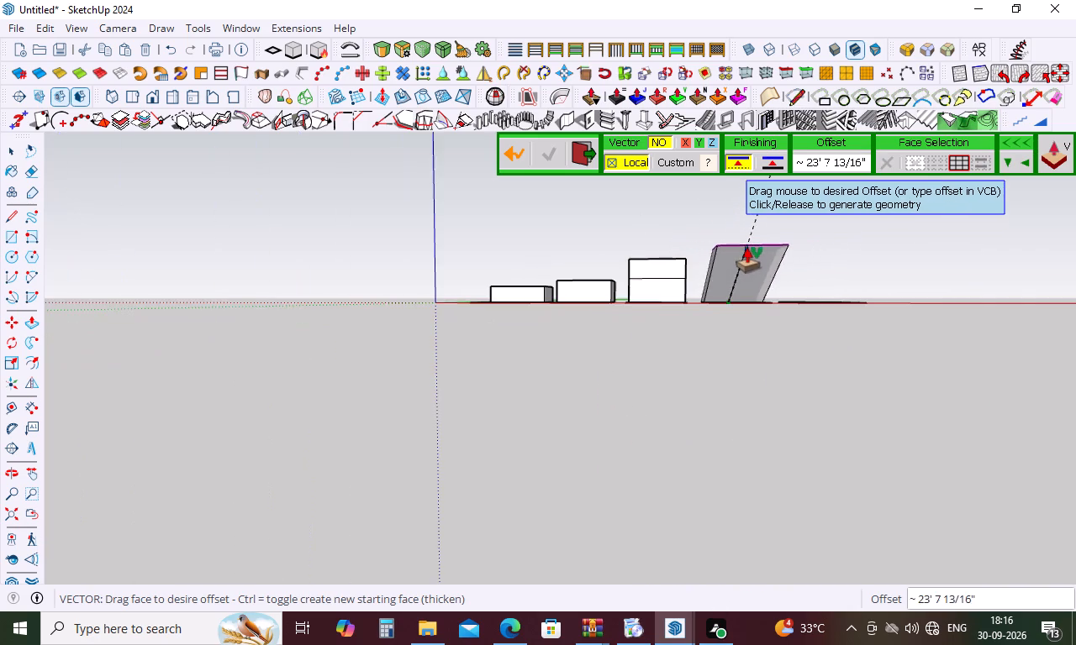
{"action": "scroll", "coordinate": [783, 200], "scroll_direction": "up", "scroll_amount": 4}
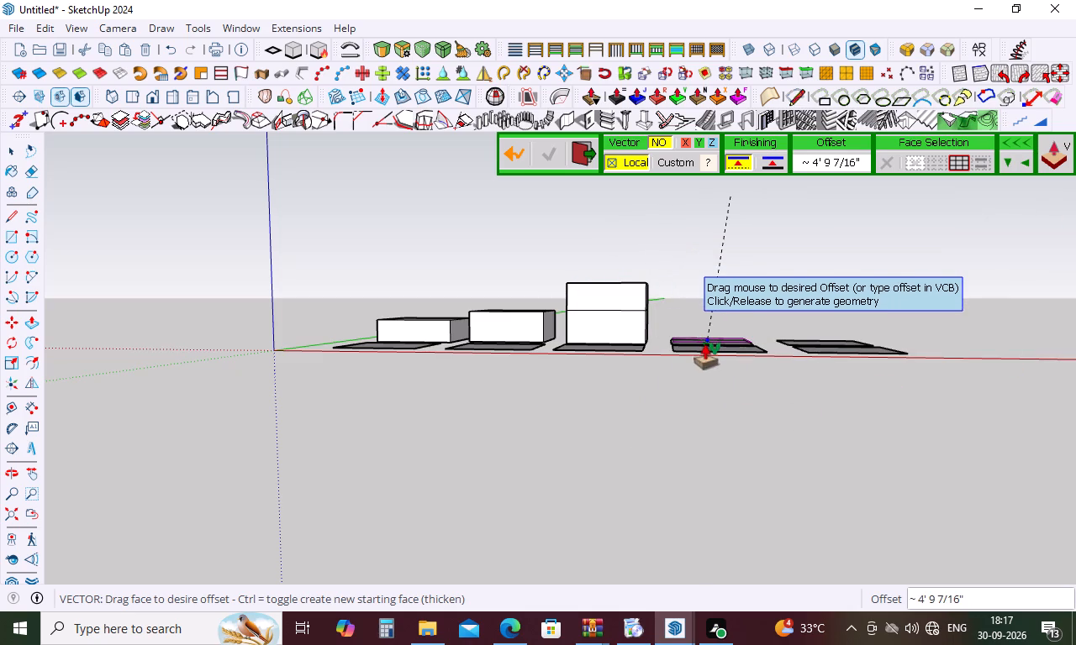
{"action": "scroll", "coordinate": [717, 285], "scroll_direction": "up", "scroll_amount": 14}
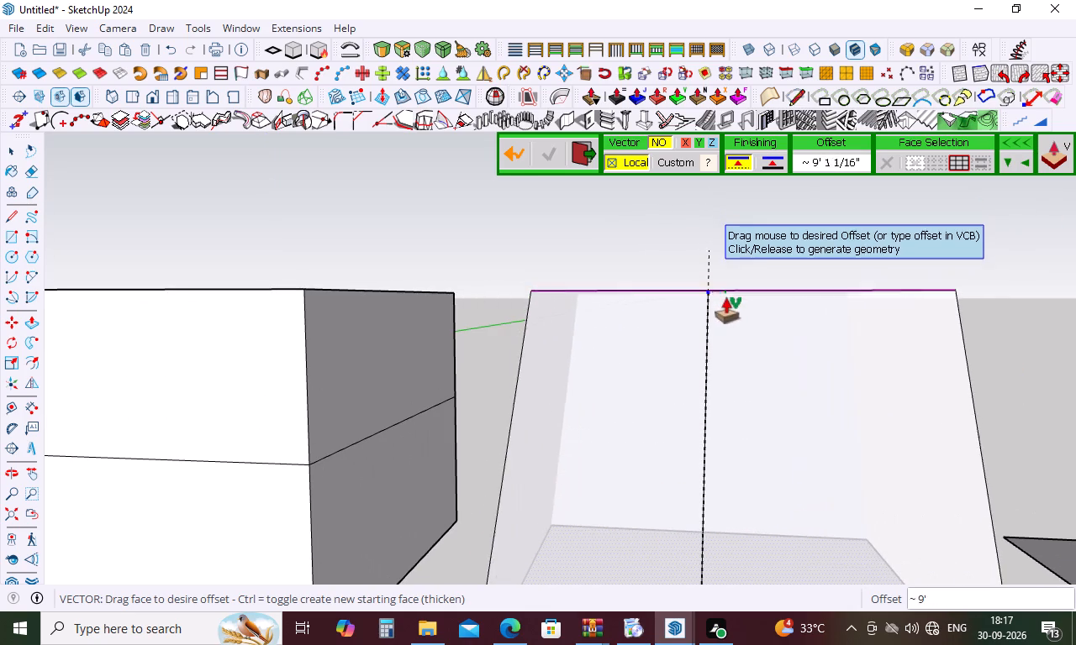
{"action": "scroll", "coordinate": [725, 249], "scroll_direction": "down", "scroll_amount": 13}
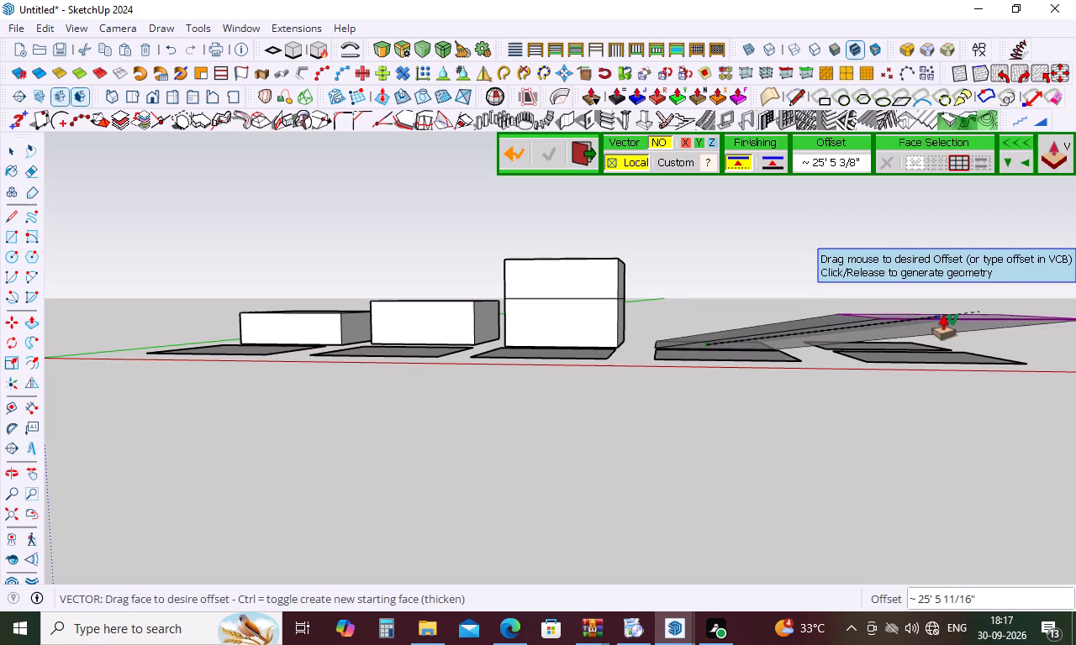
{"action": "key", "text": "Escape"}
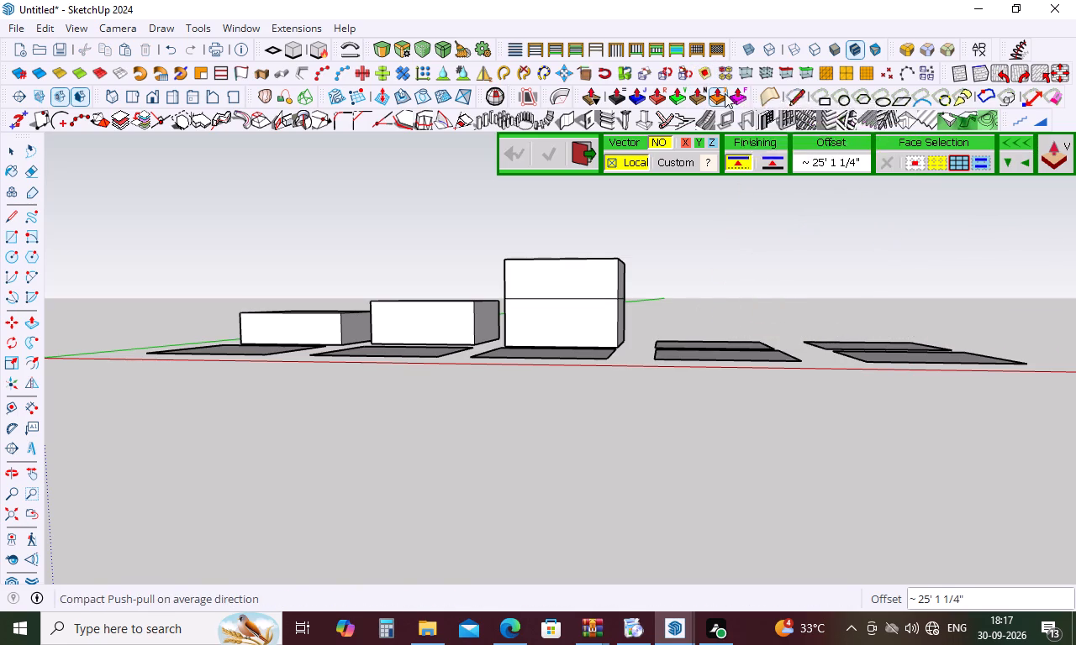
Normal Push Pull the fourth back-row rectangle upward by about 1' 1".
{"action": "left_click", "coordinate": [699, 98]}
{"action": "middle_click_drag", "start_coordinate": [767, 264], "coordinate": [759, 411]}
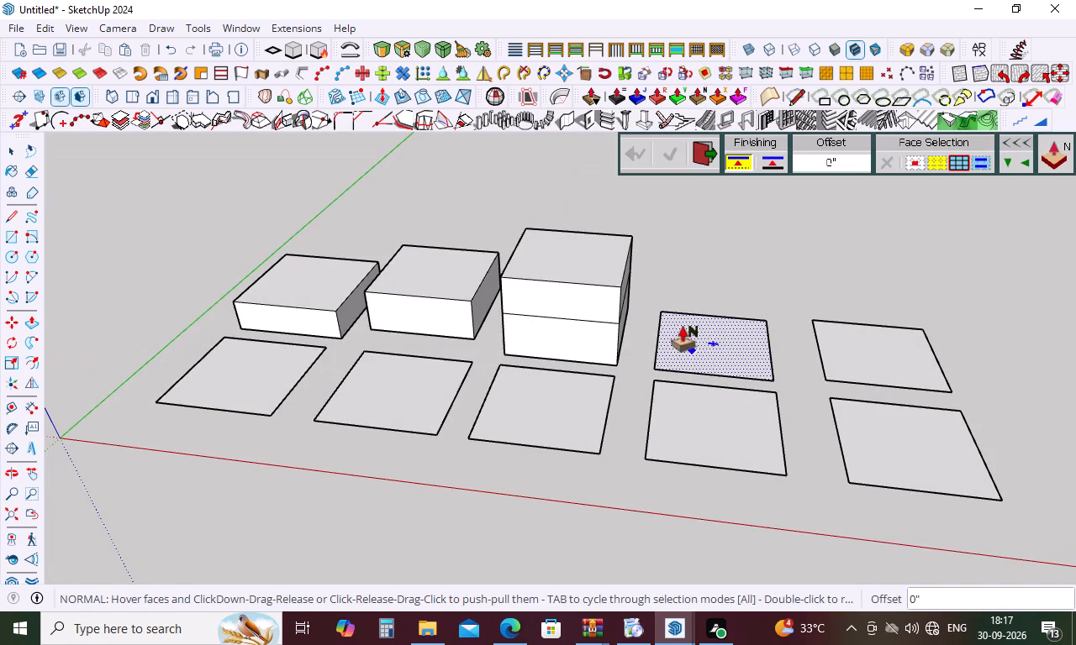
{"action": "left_click", "coordinate": [688, 328]}
{"action": "left_click", "coordinate": [847, 336]}
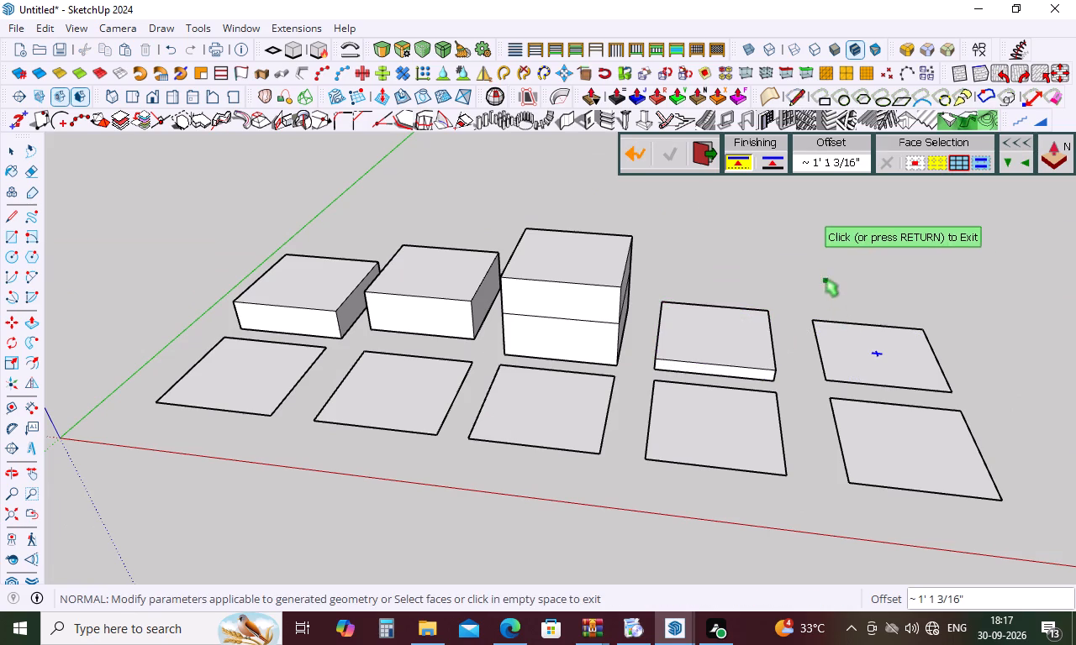
{"action": "key", "text": "space"}
Normal Push Pull the fifth back-row rectangle and the fourth and fifth front-row rectangles together upward by about 5'.
{"action": "left_click", "coordinate": [856, 364]}
{"action": "left_click", "coordinate": [883, 447]}
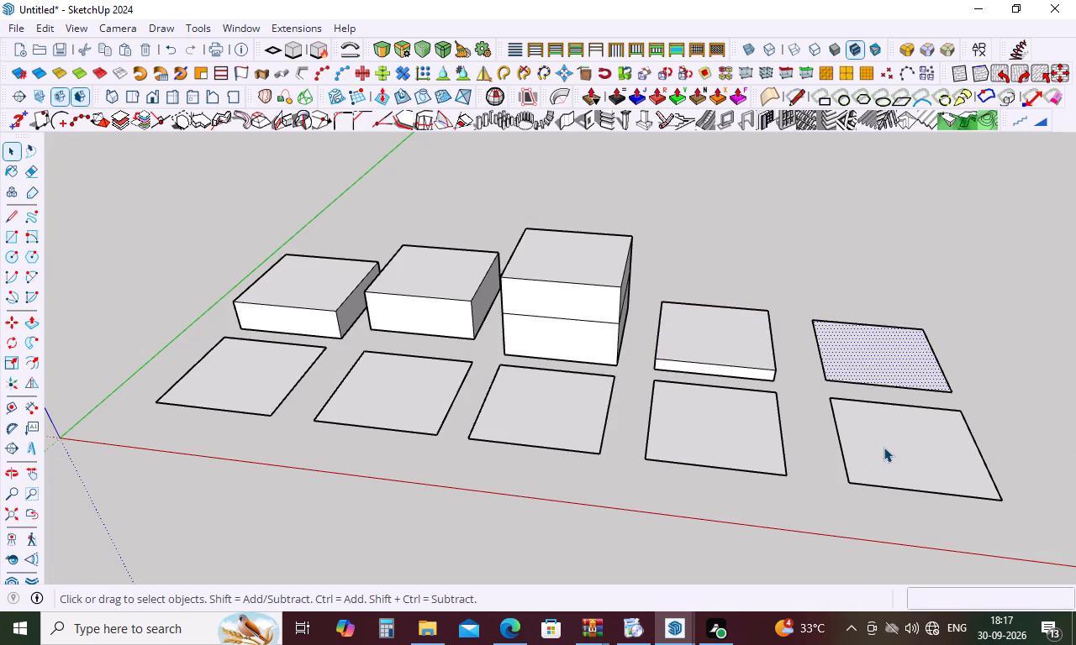
{"action": "left_click", "coordinate": [757, 463]}
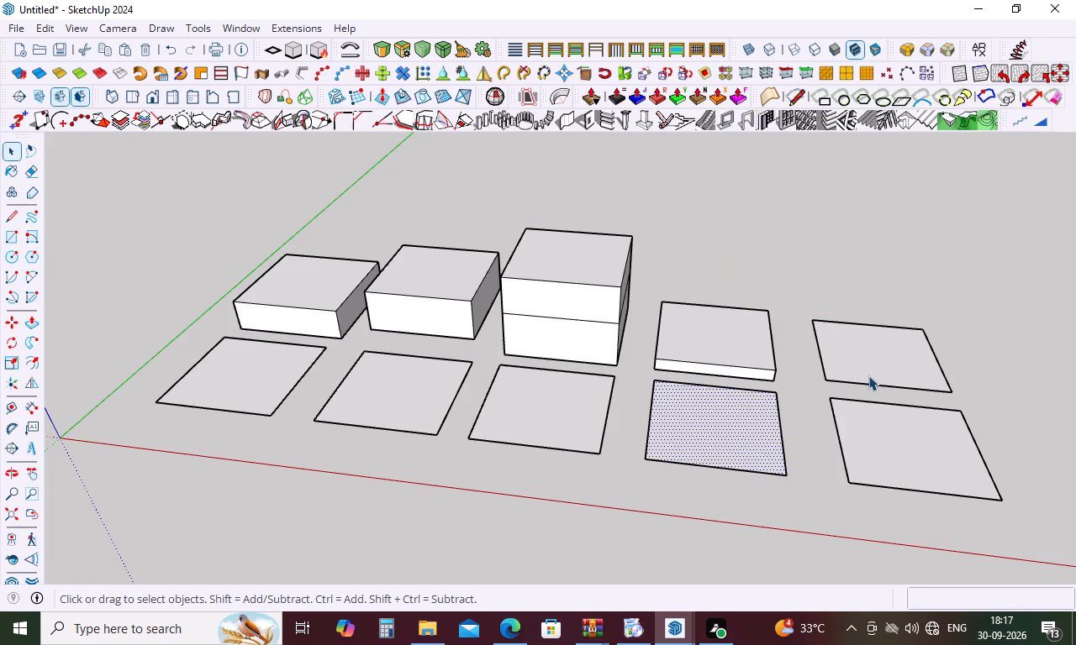
{"action": "left_click", "coordinate": [873, 364], "text": "shift"}
{"action": "left_click", "coordinate": [894, 422], "text": "shift"}
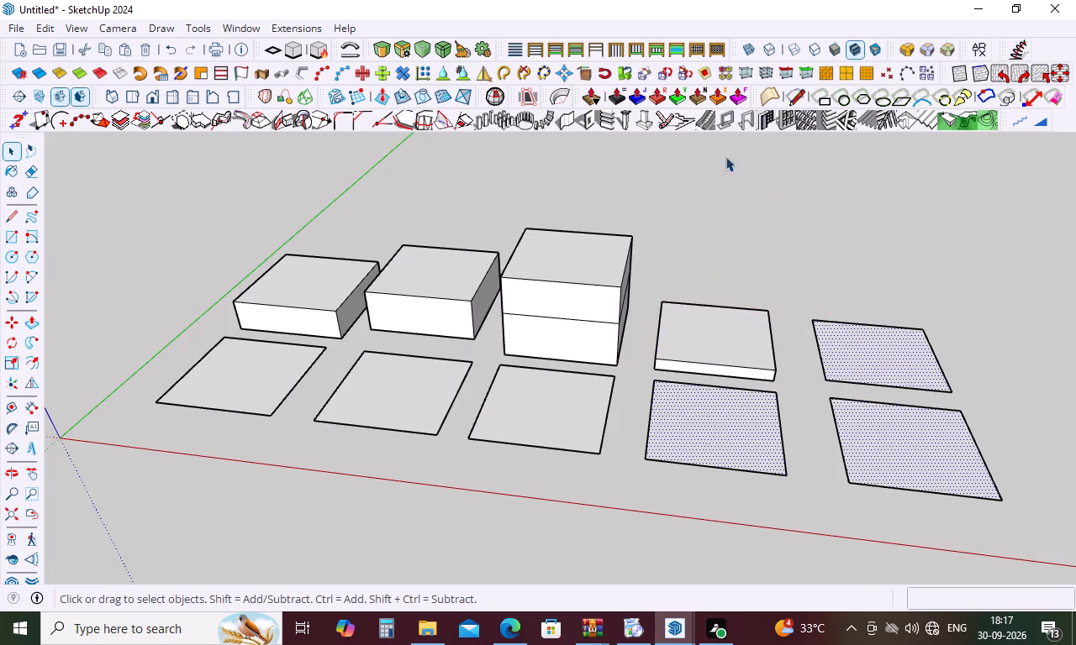
{"action": "left_click", "coordinate": [699, 97]}
{"action": "left_click", "coordinate": [834, 353]}
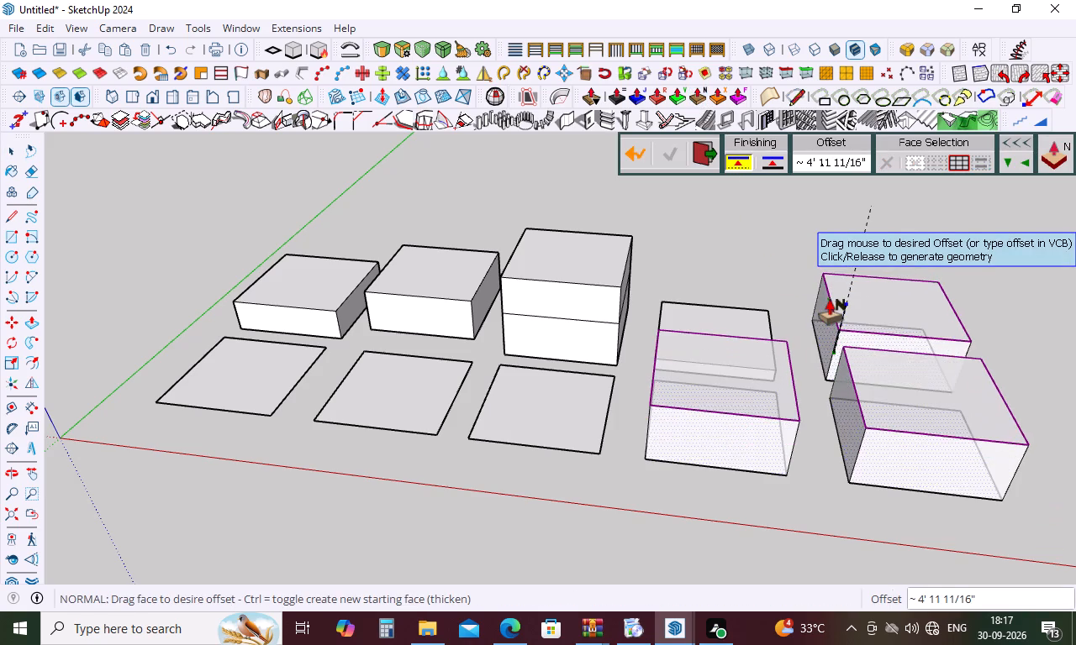
{"action": "left_click", "coordinate": [829, 300]}
{"action": "key", "text": "space"}
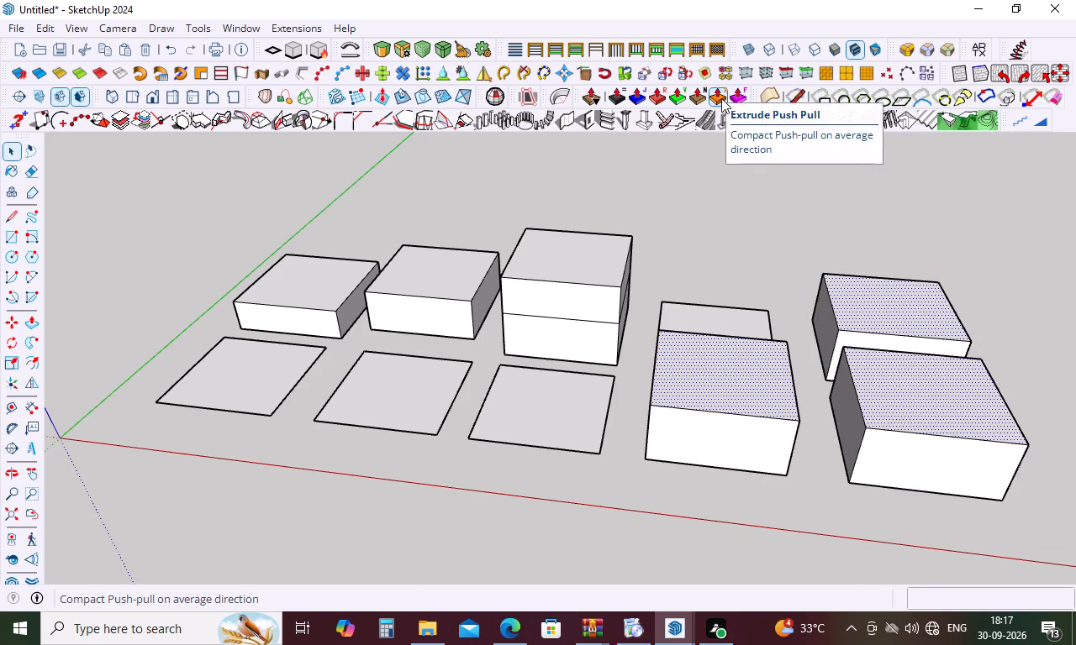
Extrude Push Pull the top faces of the three selected blocks downward together by about 1' 10".
{"action": "left_click", "coordinate": [721, 98]}
{"action": "left_click", "coordinate": [774, 379]}
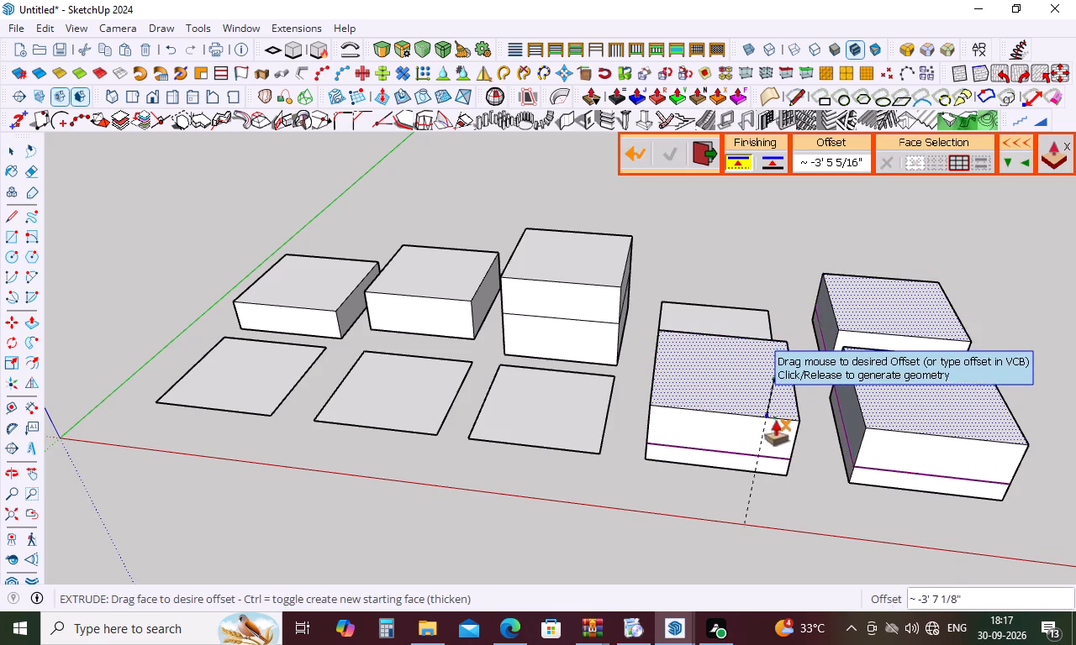
{"action": "left_click", "coordinate": [767, 399]}
{"action": "left_click", "coordinate": [780, 415]}
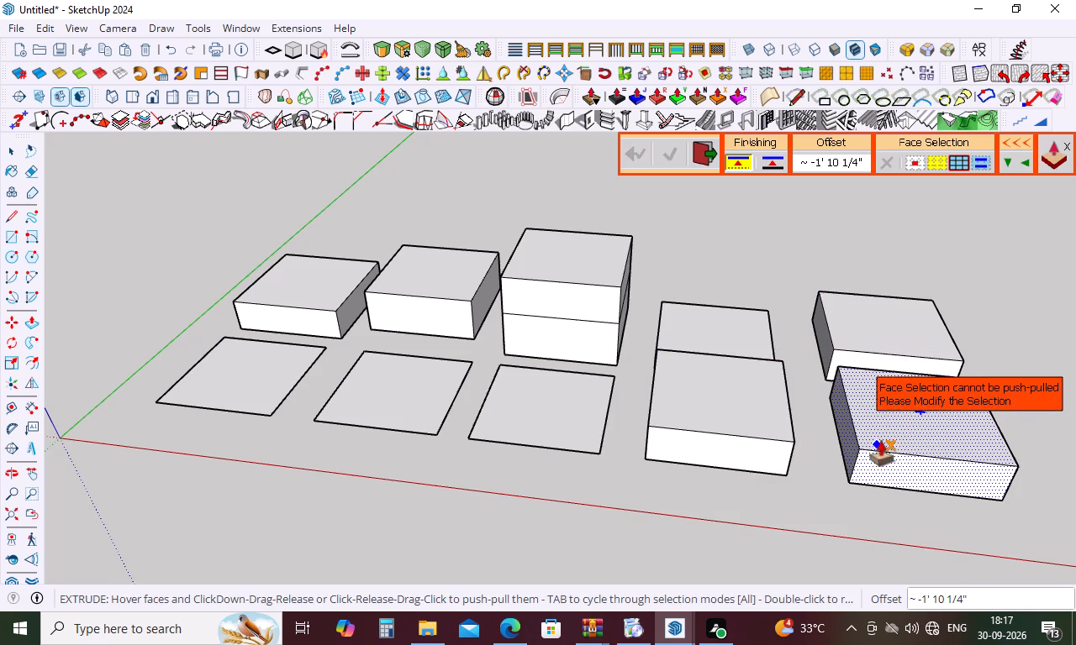
{"action": "left_click", "coordinate": [883, 419]}
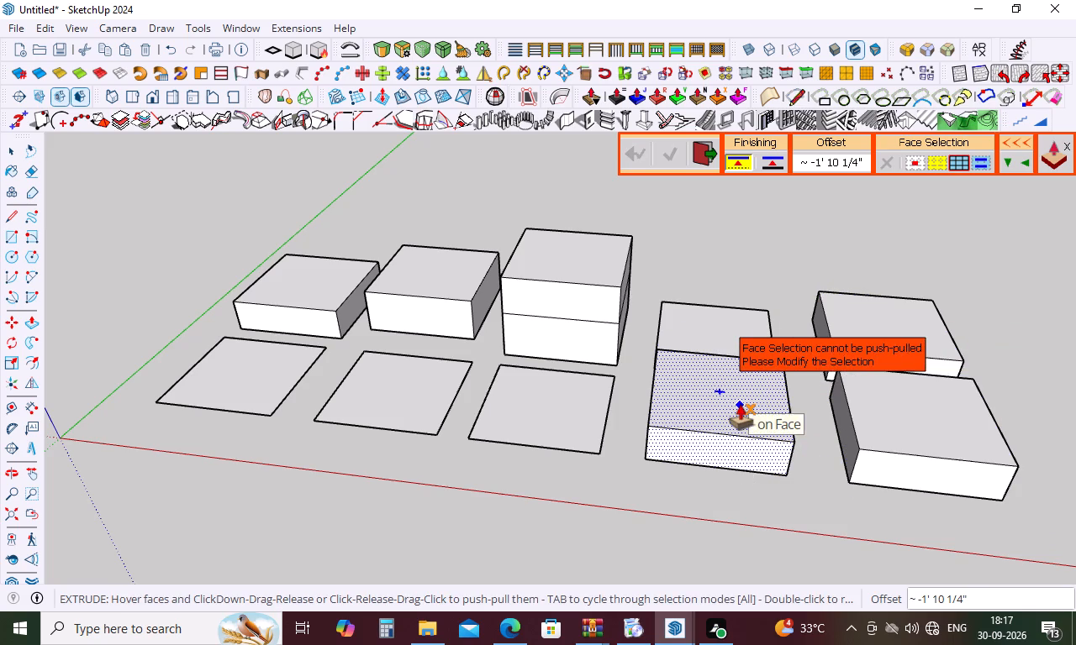
{"action": "key", "text": "space"}
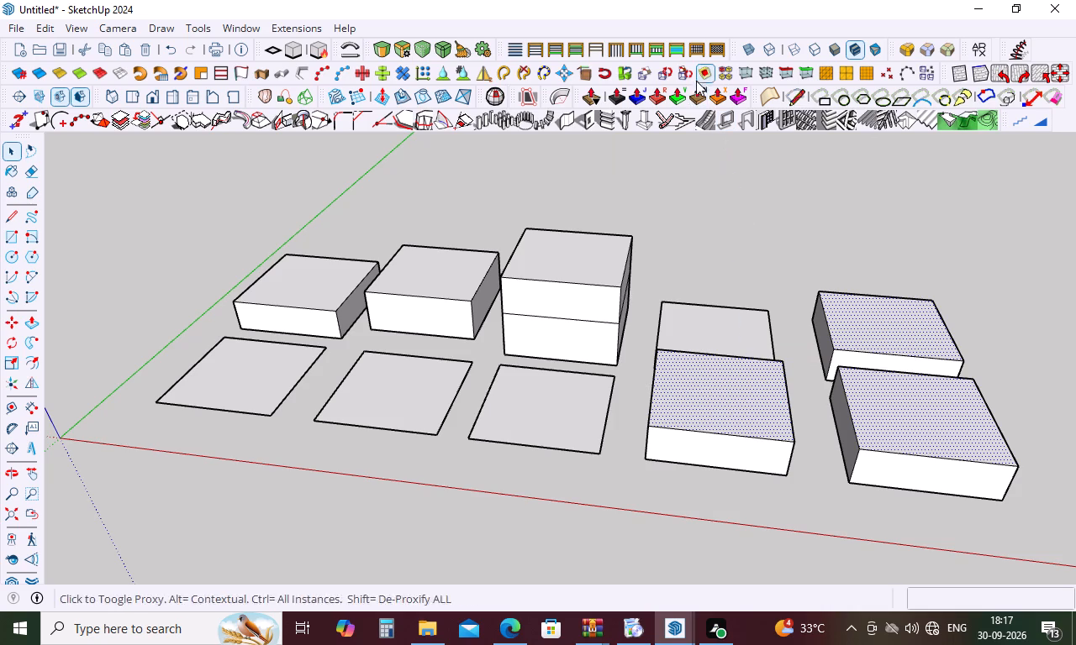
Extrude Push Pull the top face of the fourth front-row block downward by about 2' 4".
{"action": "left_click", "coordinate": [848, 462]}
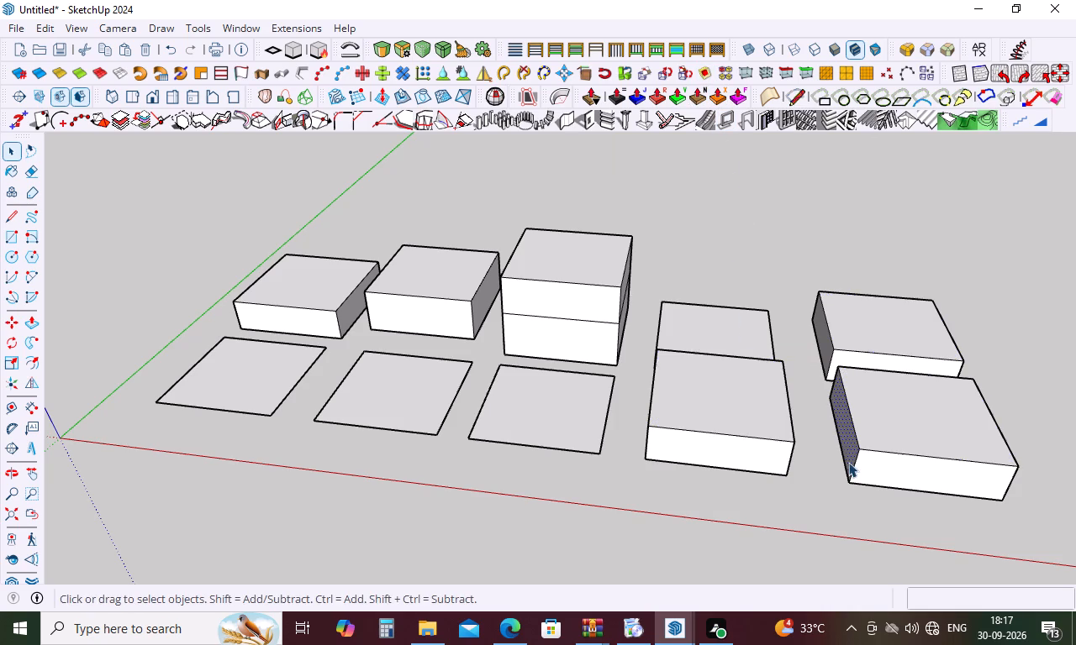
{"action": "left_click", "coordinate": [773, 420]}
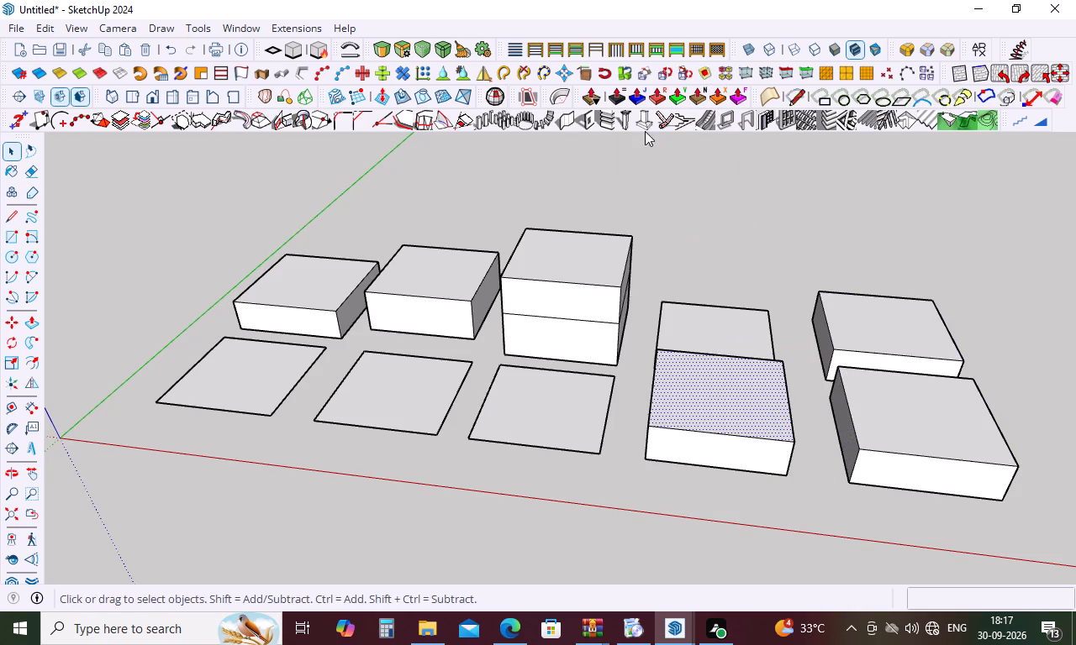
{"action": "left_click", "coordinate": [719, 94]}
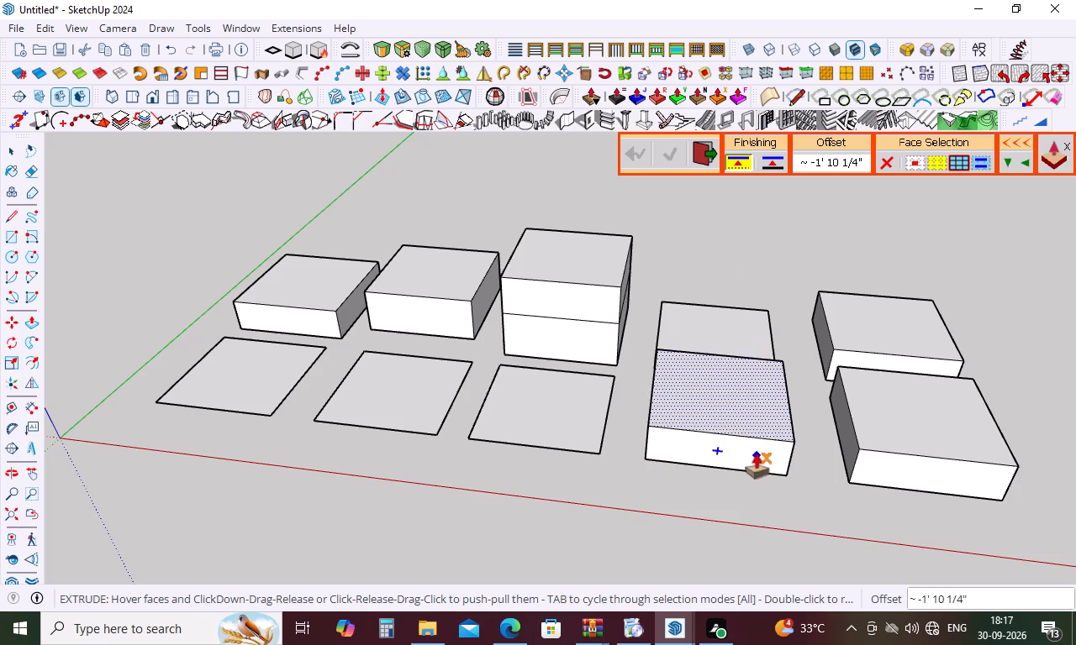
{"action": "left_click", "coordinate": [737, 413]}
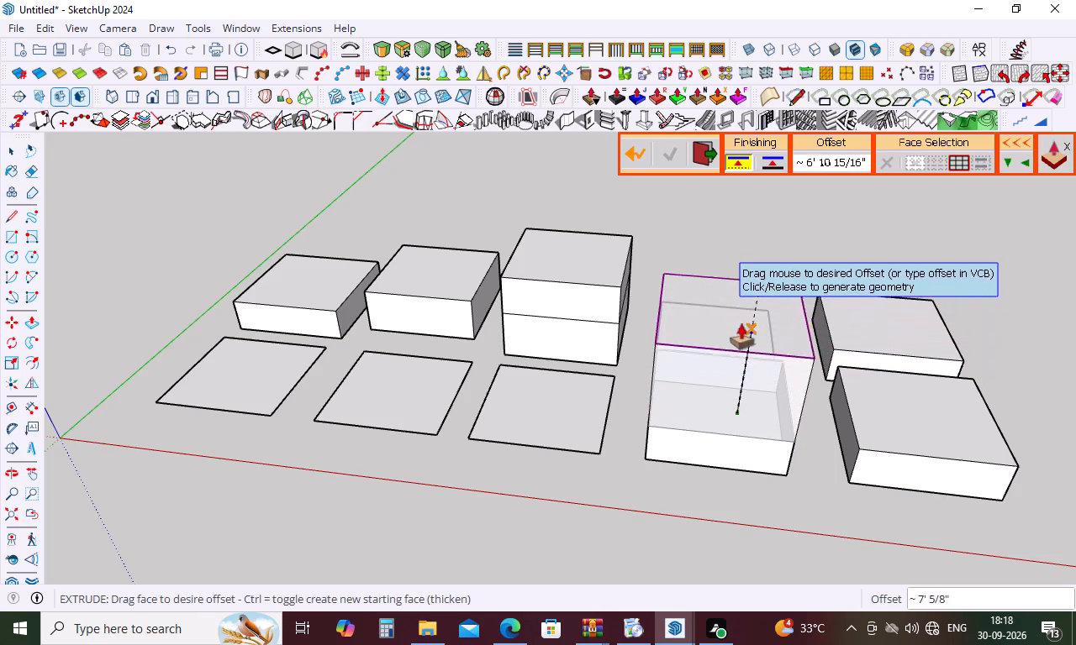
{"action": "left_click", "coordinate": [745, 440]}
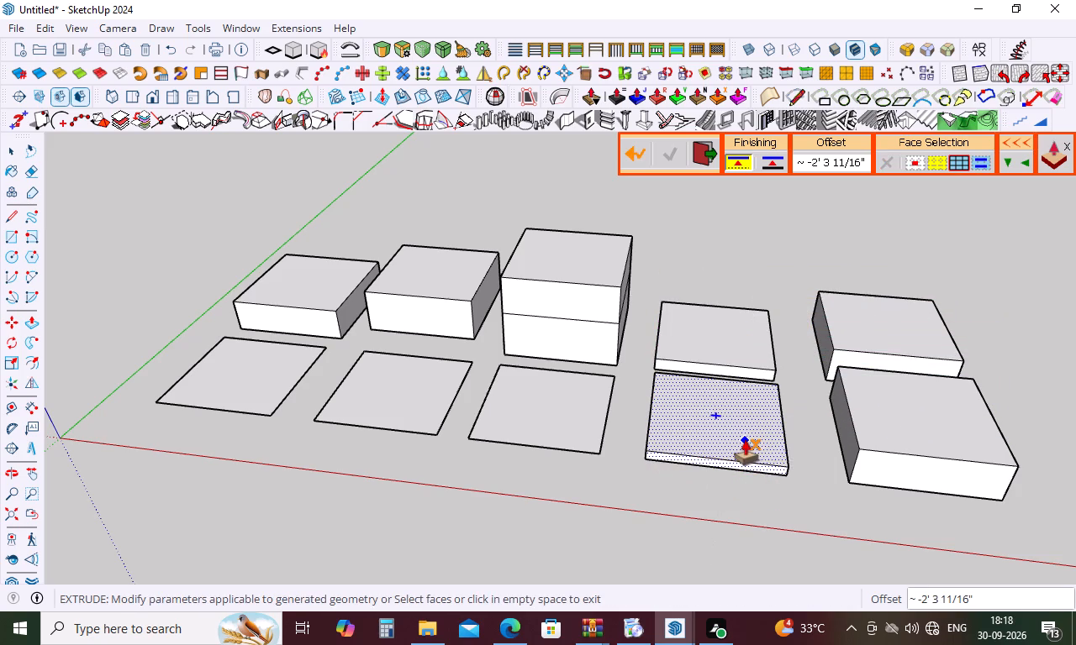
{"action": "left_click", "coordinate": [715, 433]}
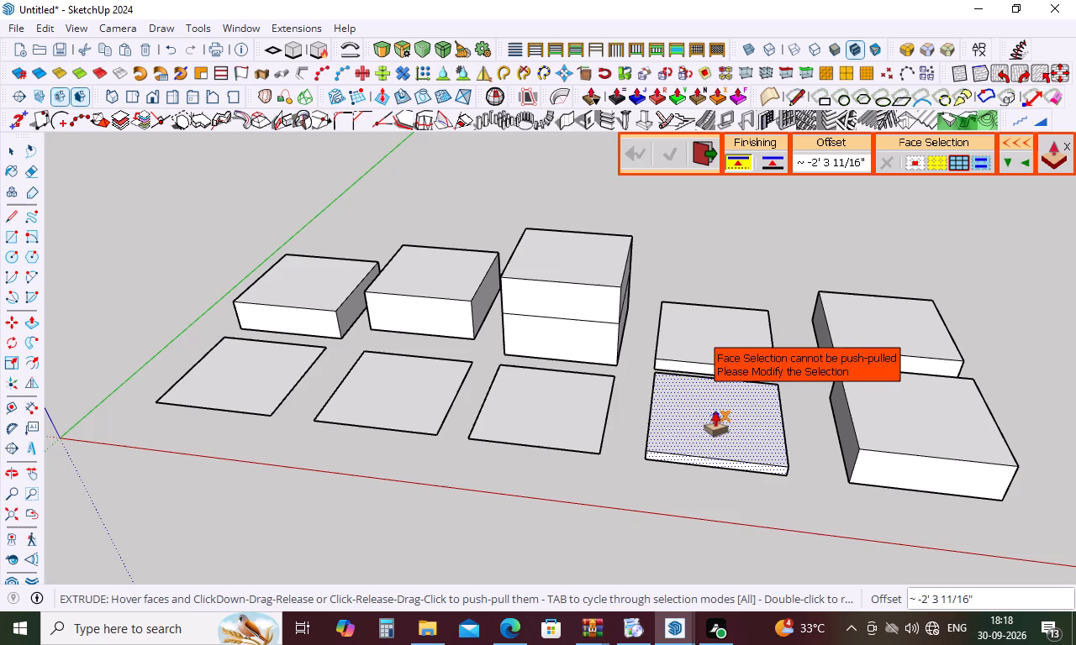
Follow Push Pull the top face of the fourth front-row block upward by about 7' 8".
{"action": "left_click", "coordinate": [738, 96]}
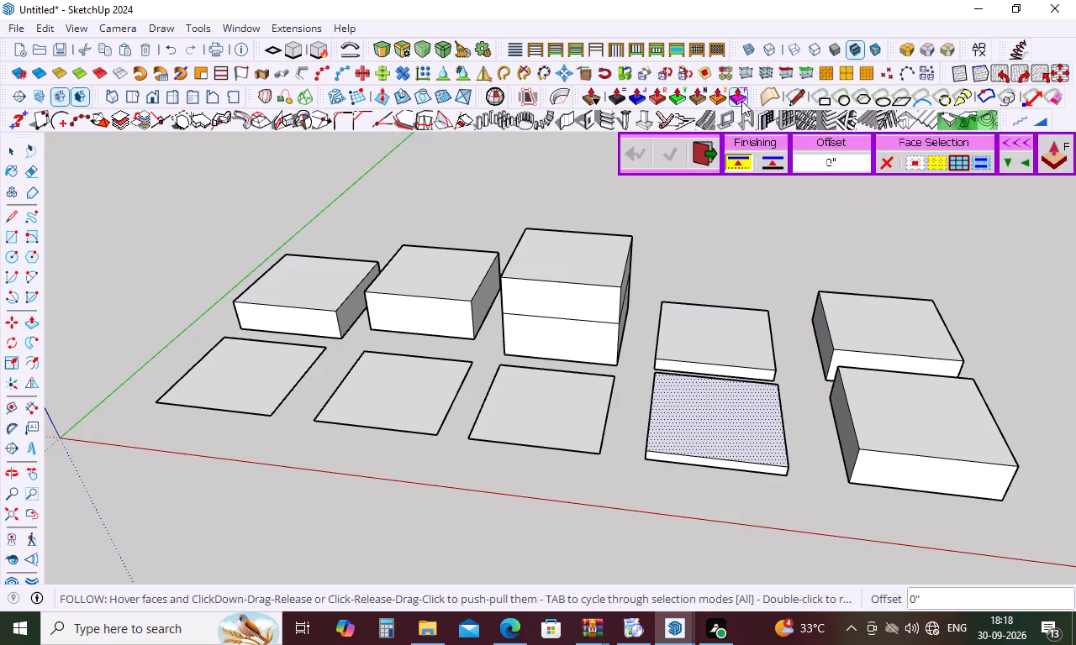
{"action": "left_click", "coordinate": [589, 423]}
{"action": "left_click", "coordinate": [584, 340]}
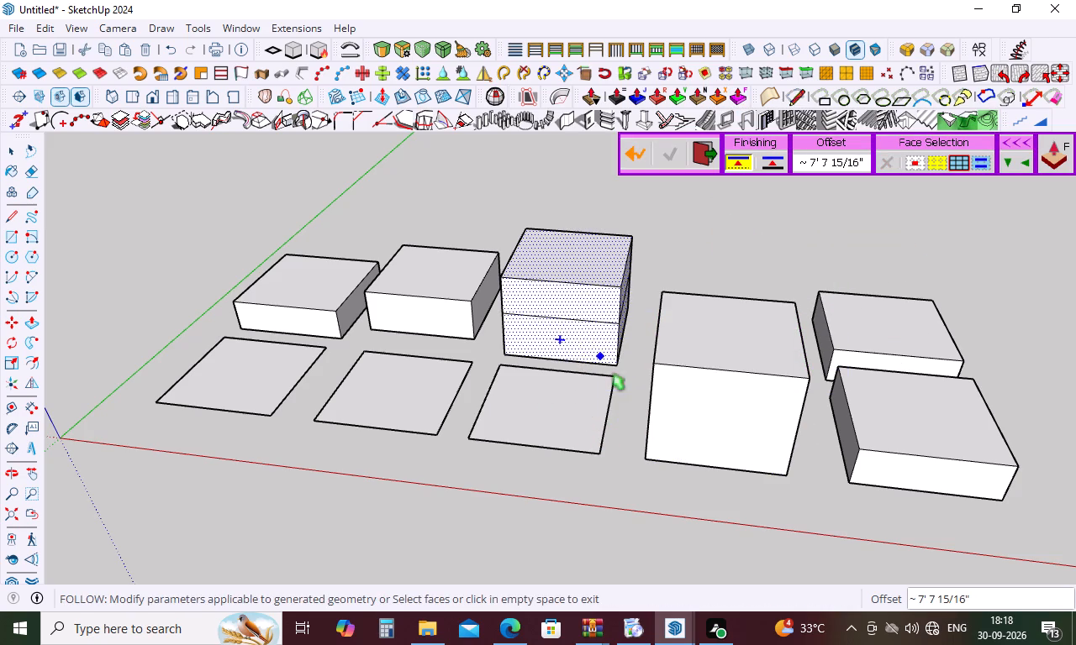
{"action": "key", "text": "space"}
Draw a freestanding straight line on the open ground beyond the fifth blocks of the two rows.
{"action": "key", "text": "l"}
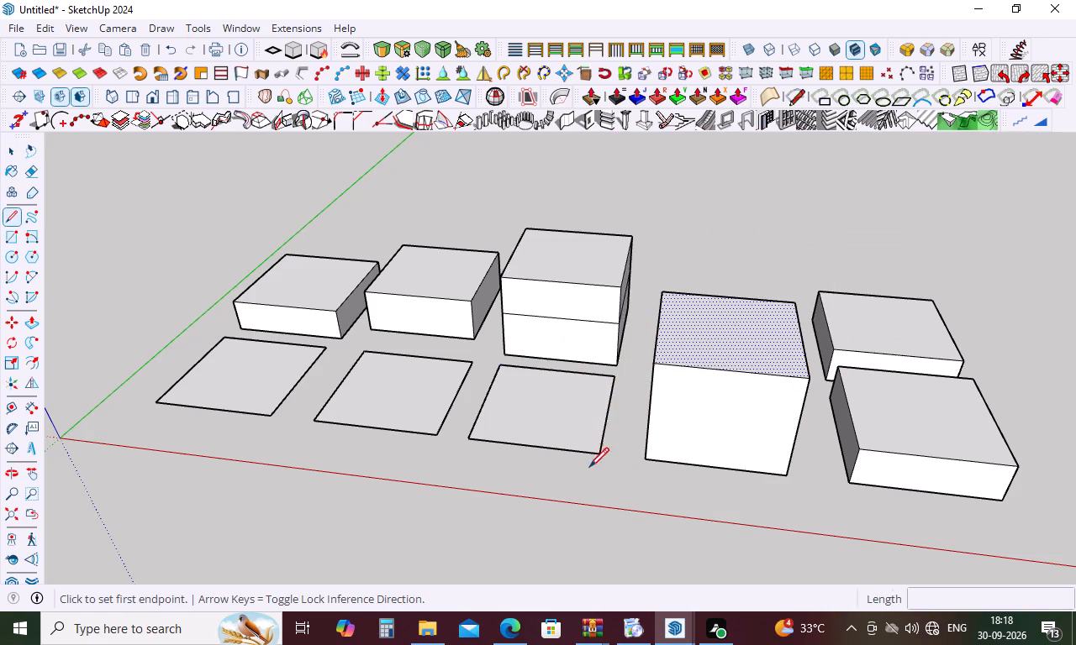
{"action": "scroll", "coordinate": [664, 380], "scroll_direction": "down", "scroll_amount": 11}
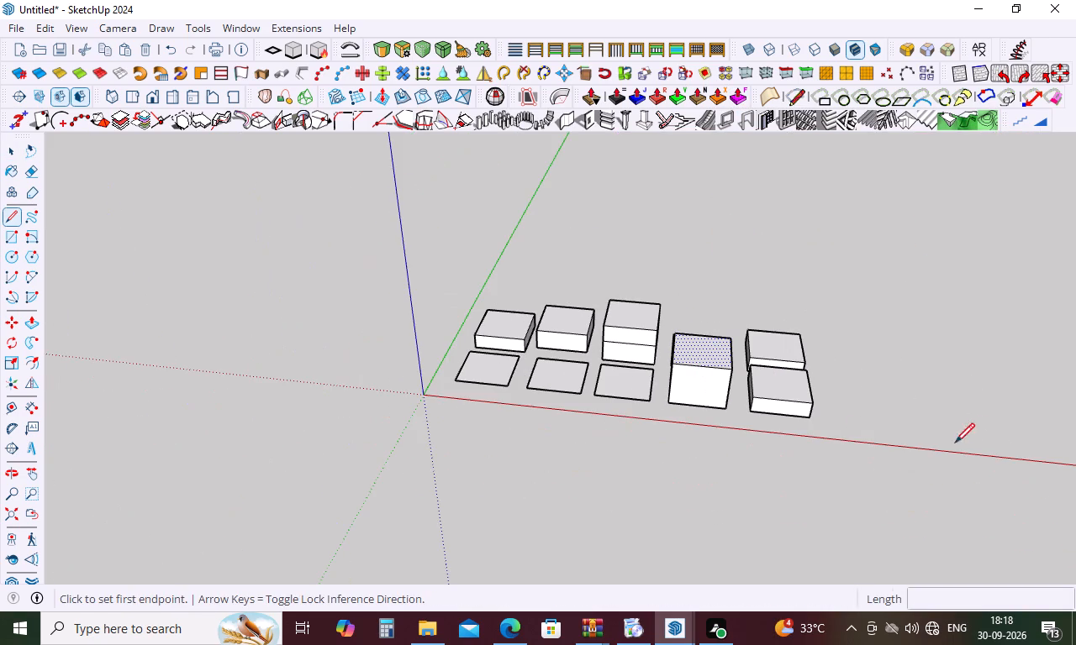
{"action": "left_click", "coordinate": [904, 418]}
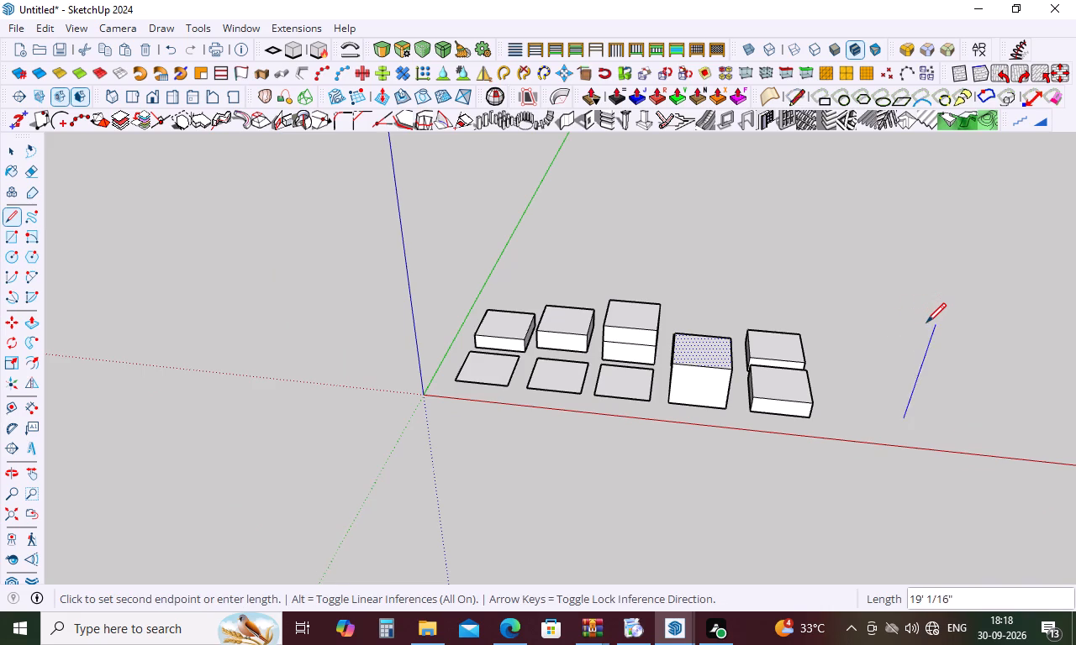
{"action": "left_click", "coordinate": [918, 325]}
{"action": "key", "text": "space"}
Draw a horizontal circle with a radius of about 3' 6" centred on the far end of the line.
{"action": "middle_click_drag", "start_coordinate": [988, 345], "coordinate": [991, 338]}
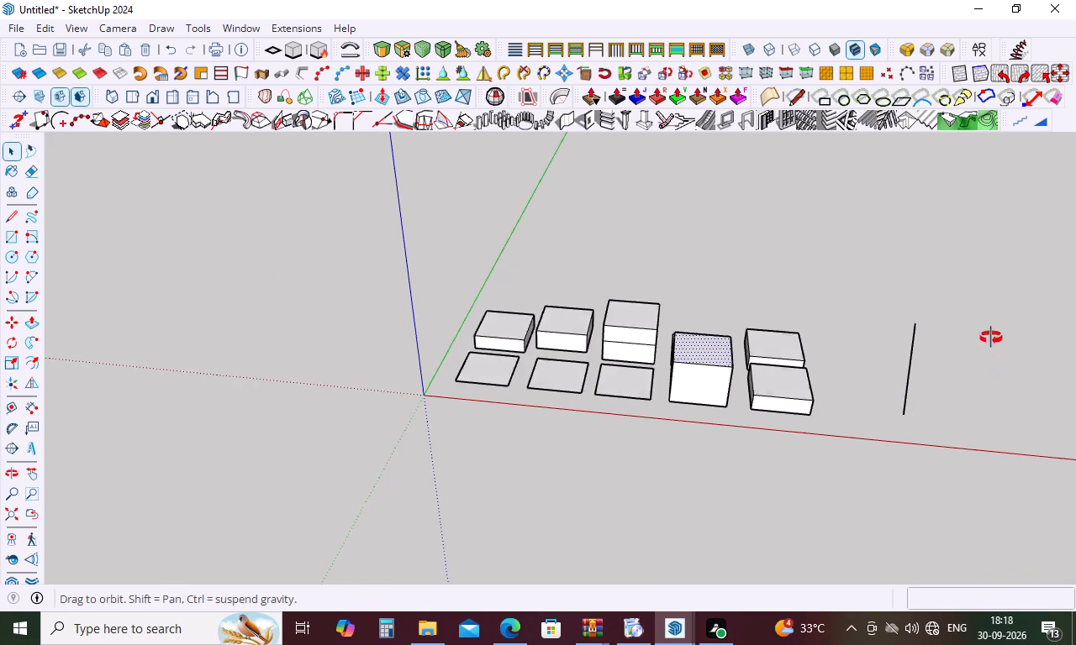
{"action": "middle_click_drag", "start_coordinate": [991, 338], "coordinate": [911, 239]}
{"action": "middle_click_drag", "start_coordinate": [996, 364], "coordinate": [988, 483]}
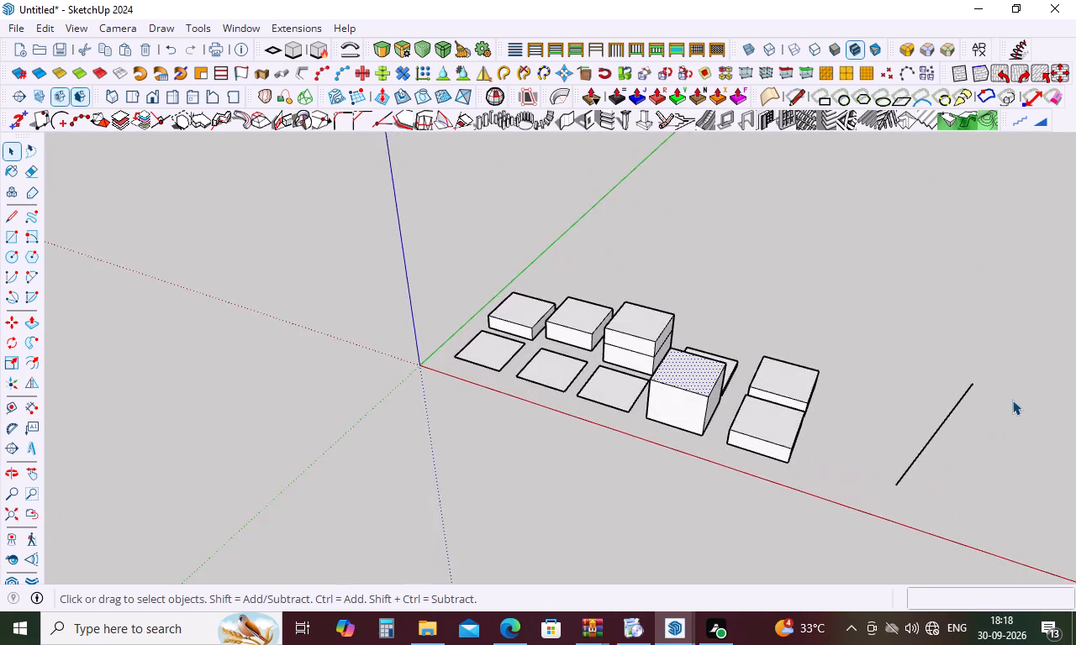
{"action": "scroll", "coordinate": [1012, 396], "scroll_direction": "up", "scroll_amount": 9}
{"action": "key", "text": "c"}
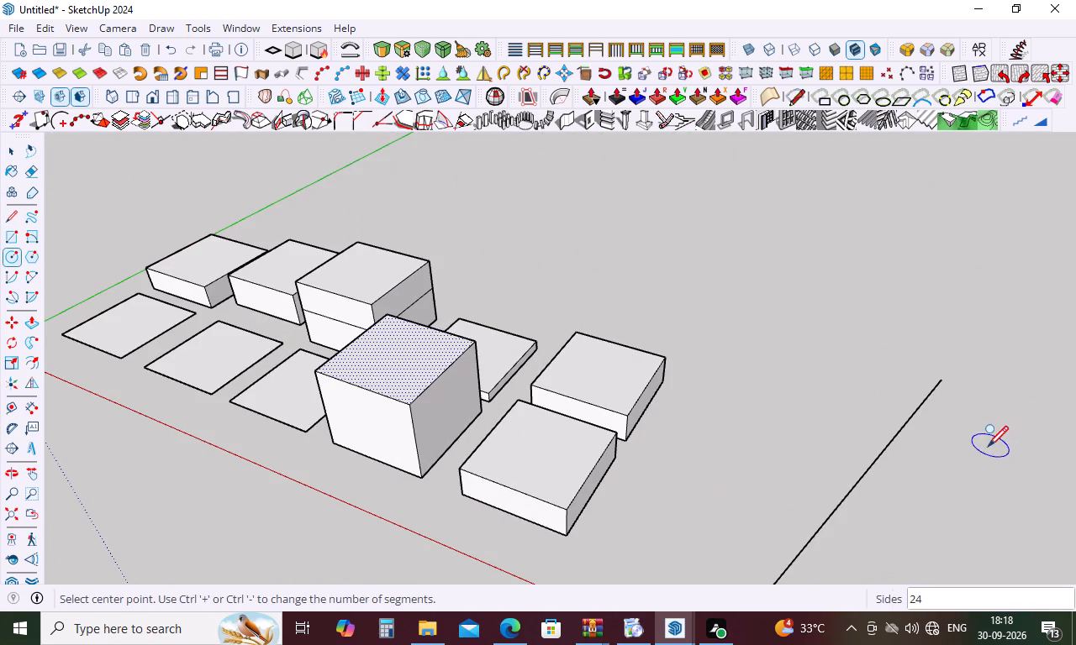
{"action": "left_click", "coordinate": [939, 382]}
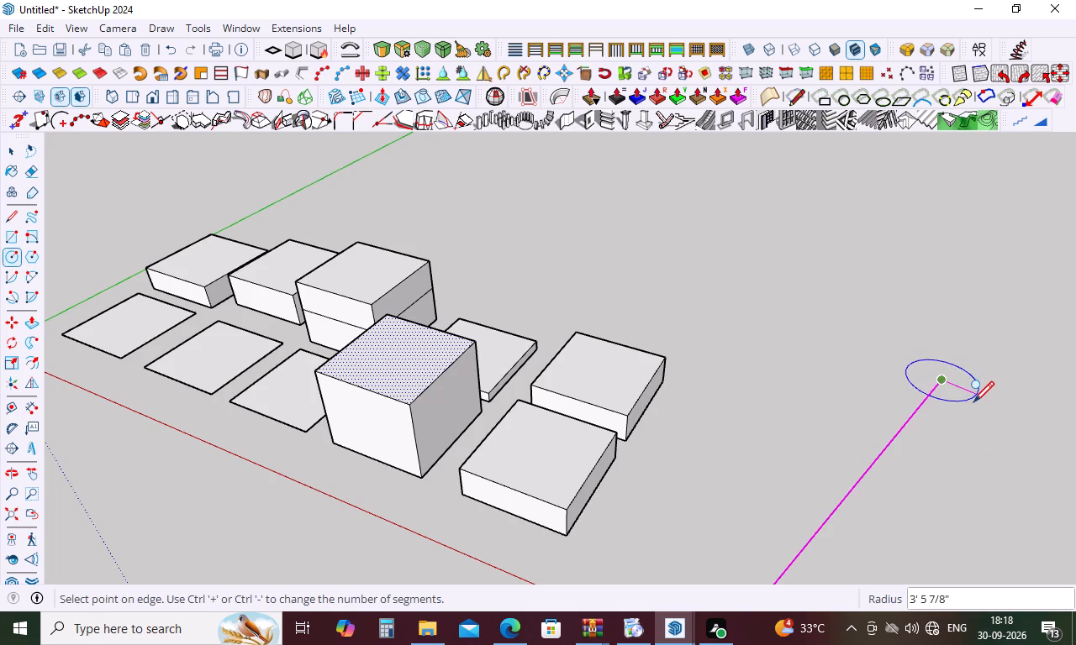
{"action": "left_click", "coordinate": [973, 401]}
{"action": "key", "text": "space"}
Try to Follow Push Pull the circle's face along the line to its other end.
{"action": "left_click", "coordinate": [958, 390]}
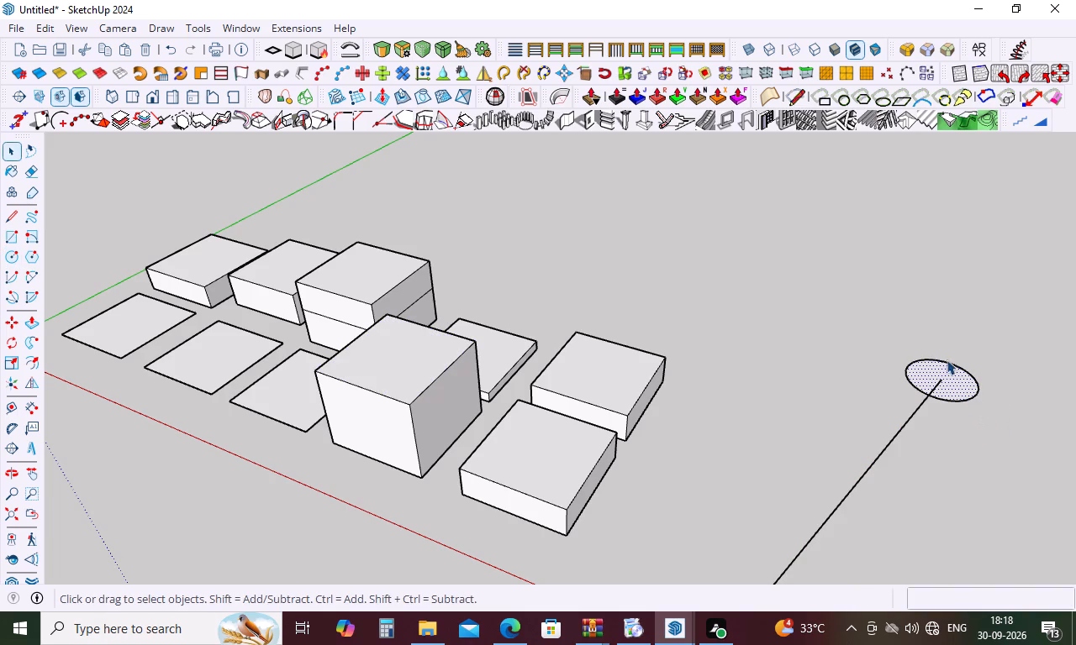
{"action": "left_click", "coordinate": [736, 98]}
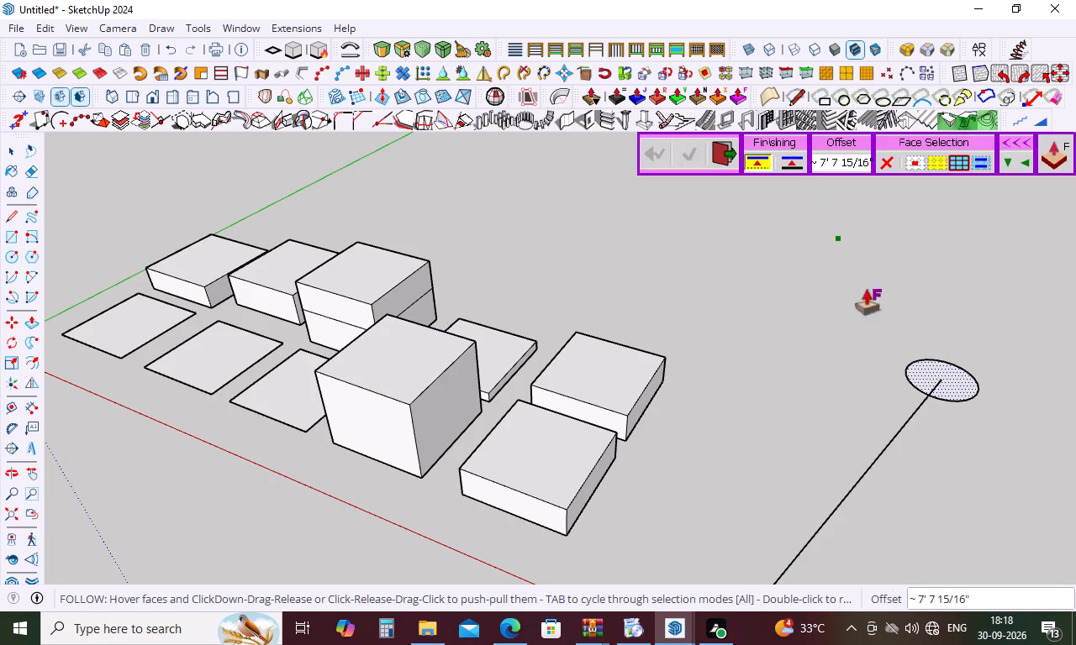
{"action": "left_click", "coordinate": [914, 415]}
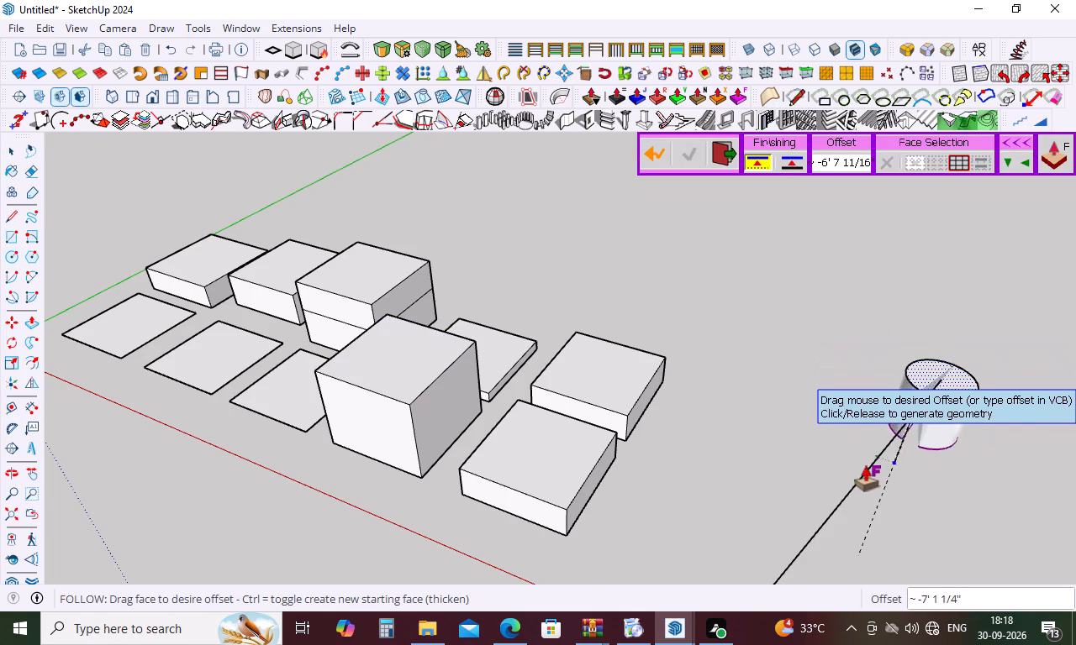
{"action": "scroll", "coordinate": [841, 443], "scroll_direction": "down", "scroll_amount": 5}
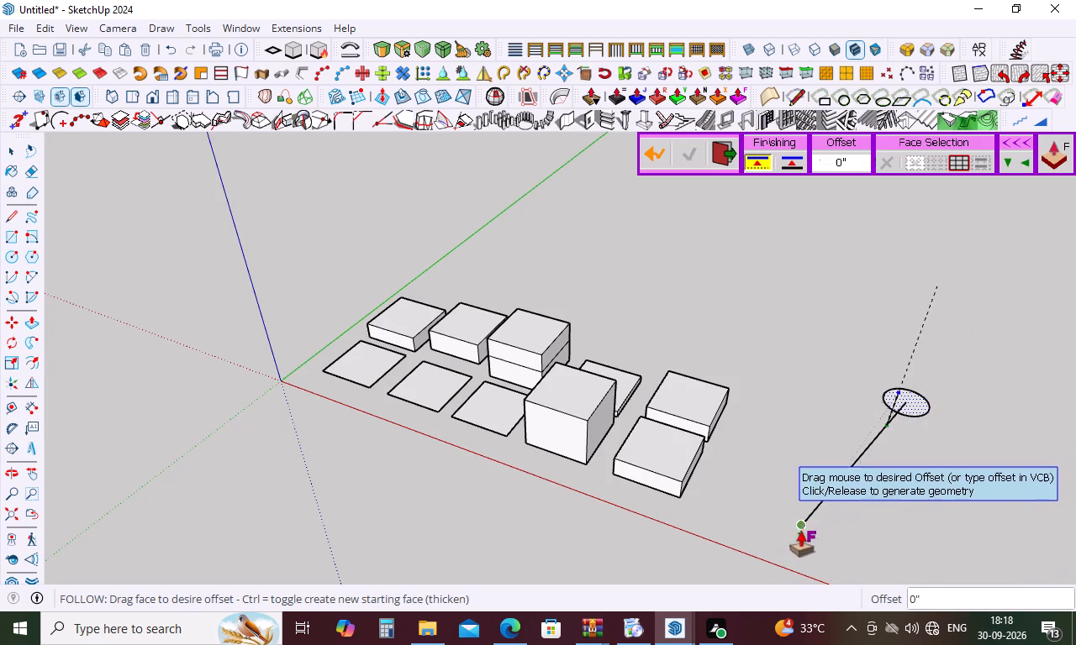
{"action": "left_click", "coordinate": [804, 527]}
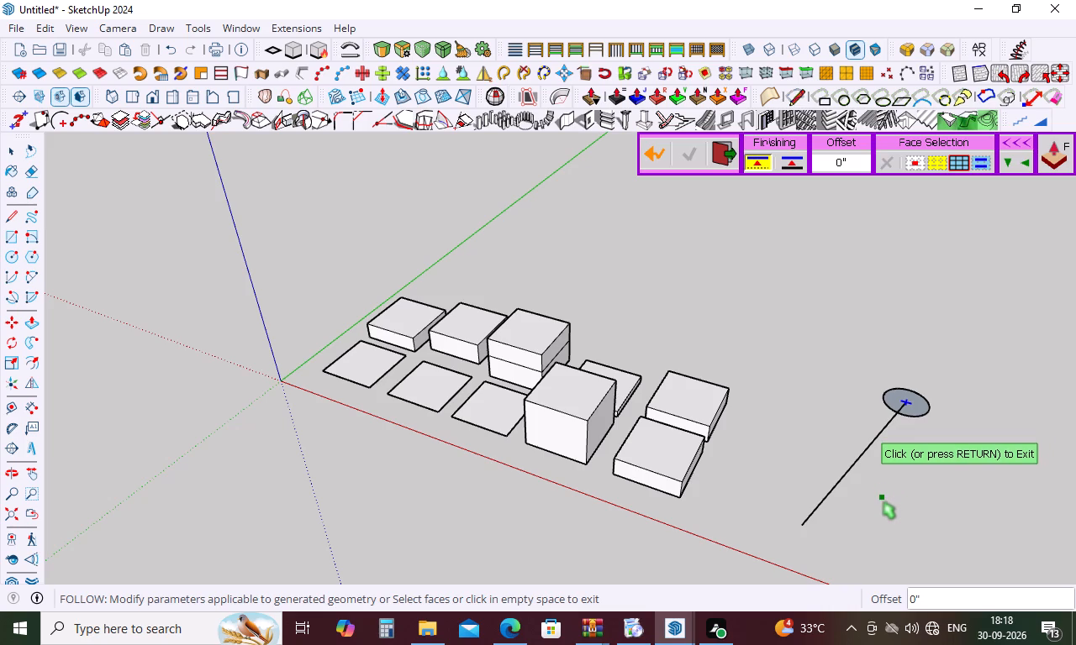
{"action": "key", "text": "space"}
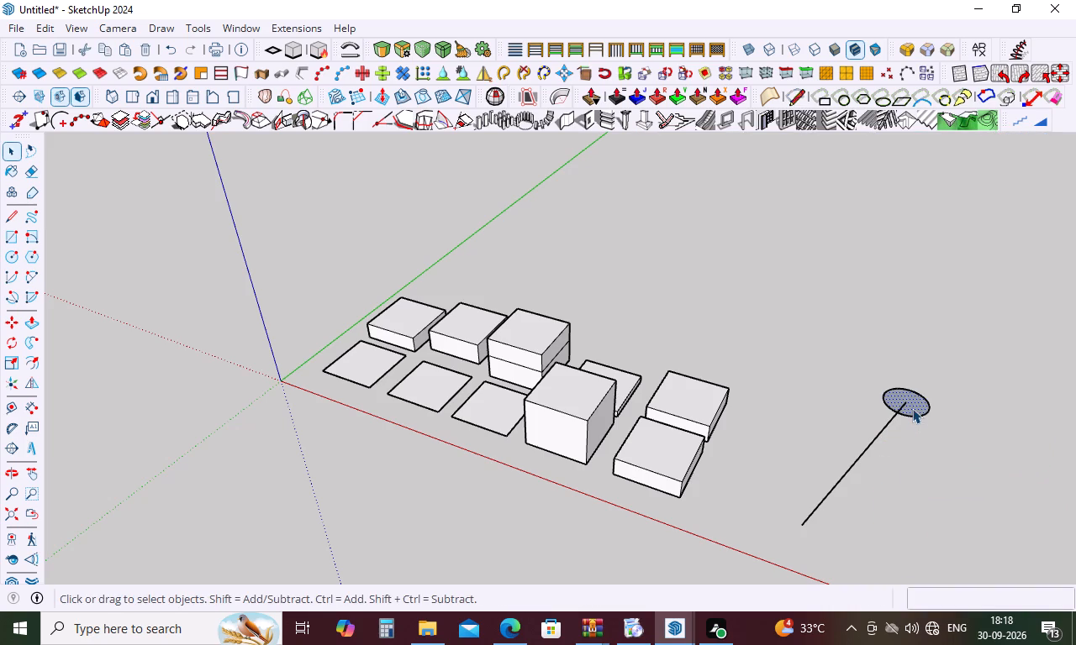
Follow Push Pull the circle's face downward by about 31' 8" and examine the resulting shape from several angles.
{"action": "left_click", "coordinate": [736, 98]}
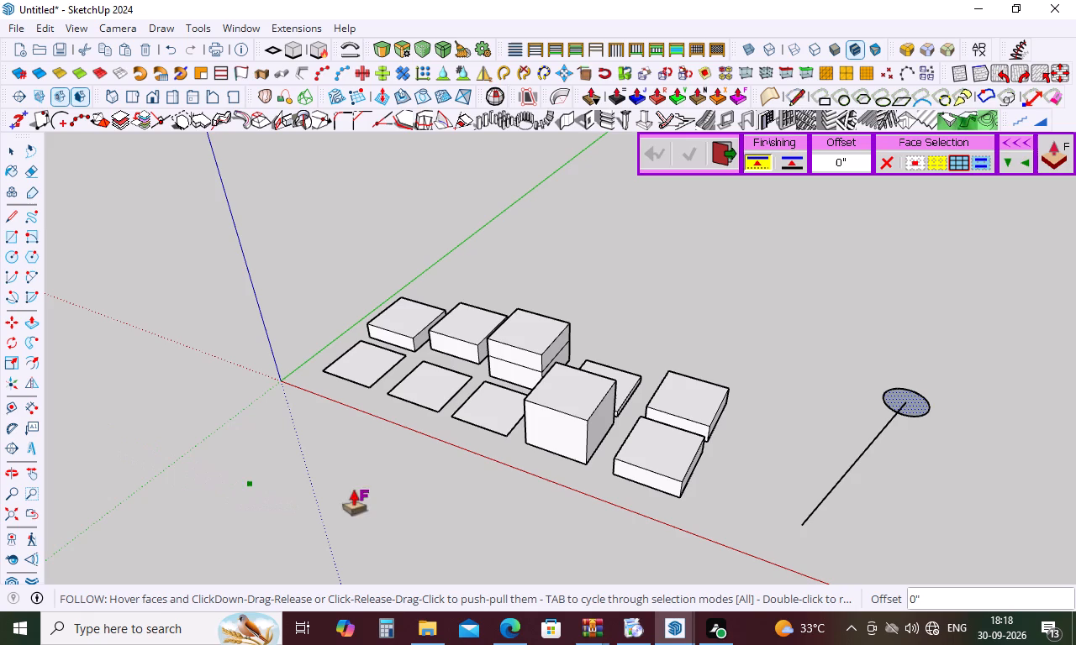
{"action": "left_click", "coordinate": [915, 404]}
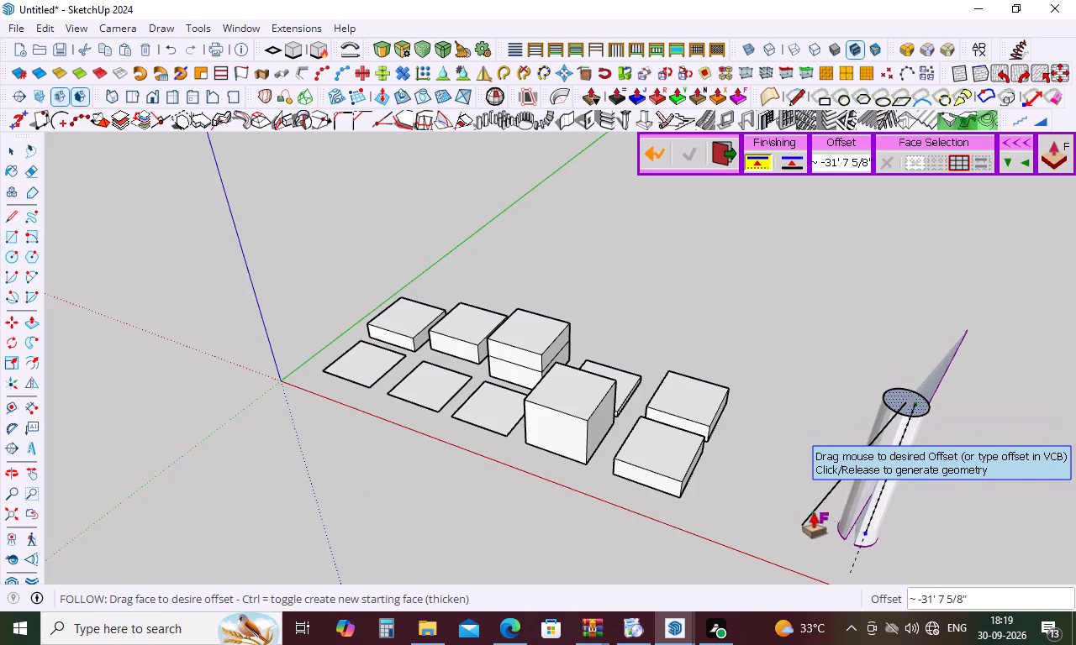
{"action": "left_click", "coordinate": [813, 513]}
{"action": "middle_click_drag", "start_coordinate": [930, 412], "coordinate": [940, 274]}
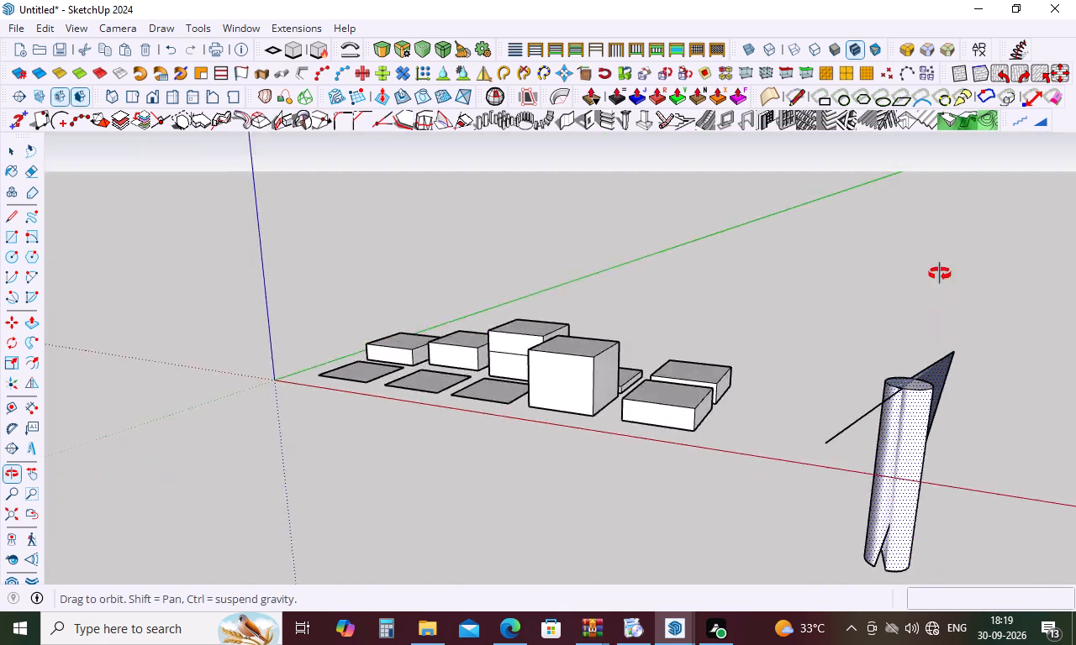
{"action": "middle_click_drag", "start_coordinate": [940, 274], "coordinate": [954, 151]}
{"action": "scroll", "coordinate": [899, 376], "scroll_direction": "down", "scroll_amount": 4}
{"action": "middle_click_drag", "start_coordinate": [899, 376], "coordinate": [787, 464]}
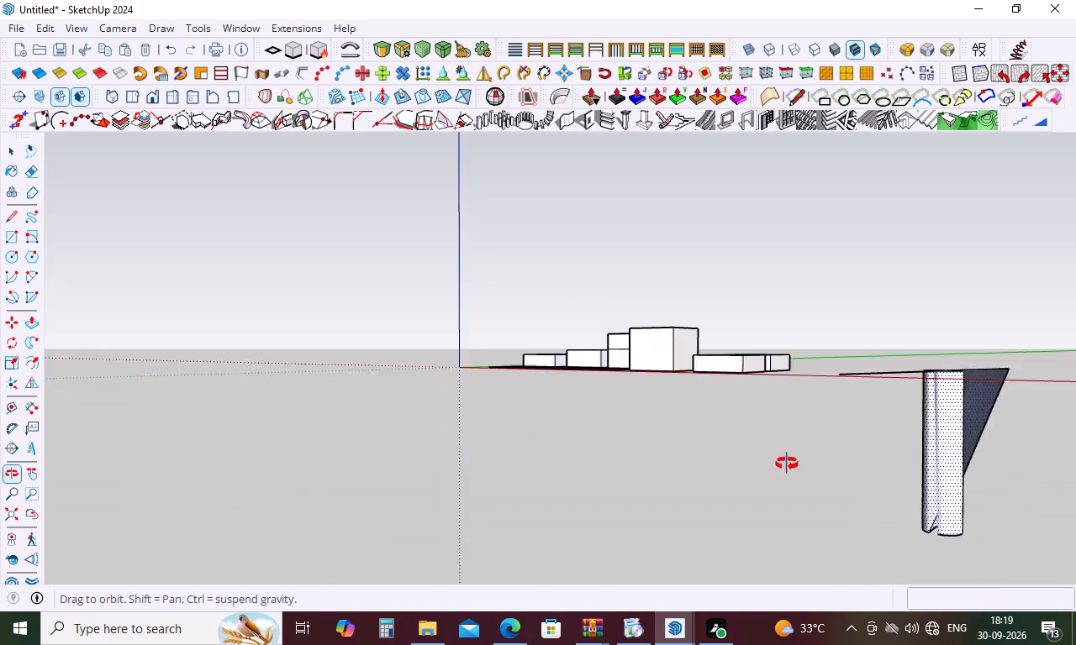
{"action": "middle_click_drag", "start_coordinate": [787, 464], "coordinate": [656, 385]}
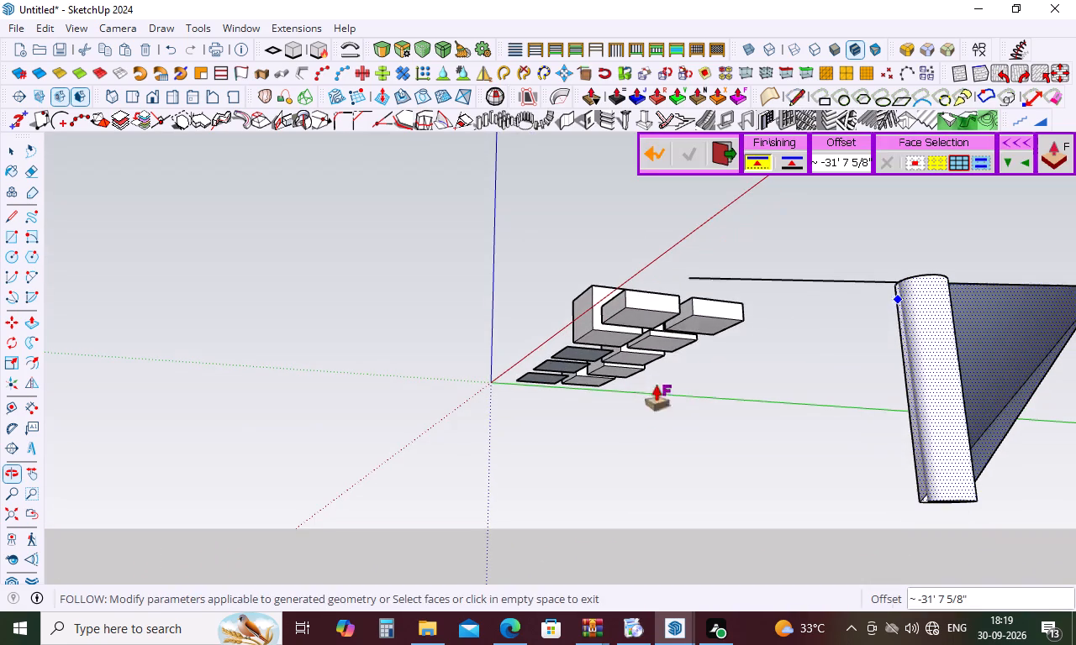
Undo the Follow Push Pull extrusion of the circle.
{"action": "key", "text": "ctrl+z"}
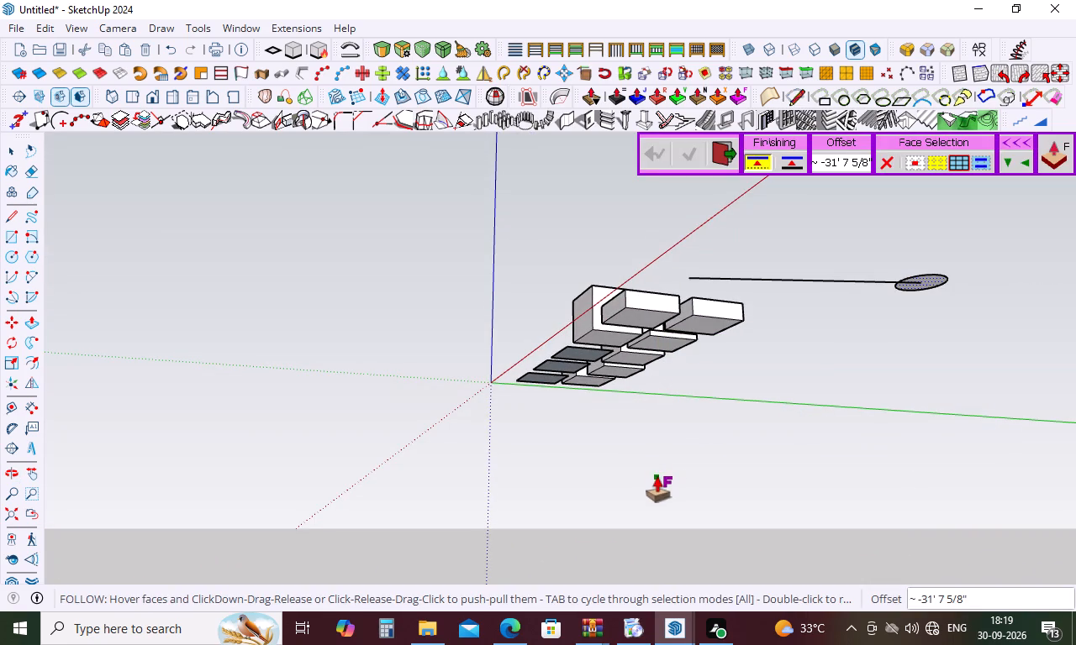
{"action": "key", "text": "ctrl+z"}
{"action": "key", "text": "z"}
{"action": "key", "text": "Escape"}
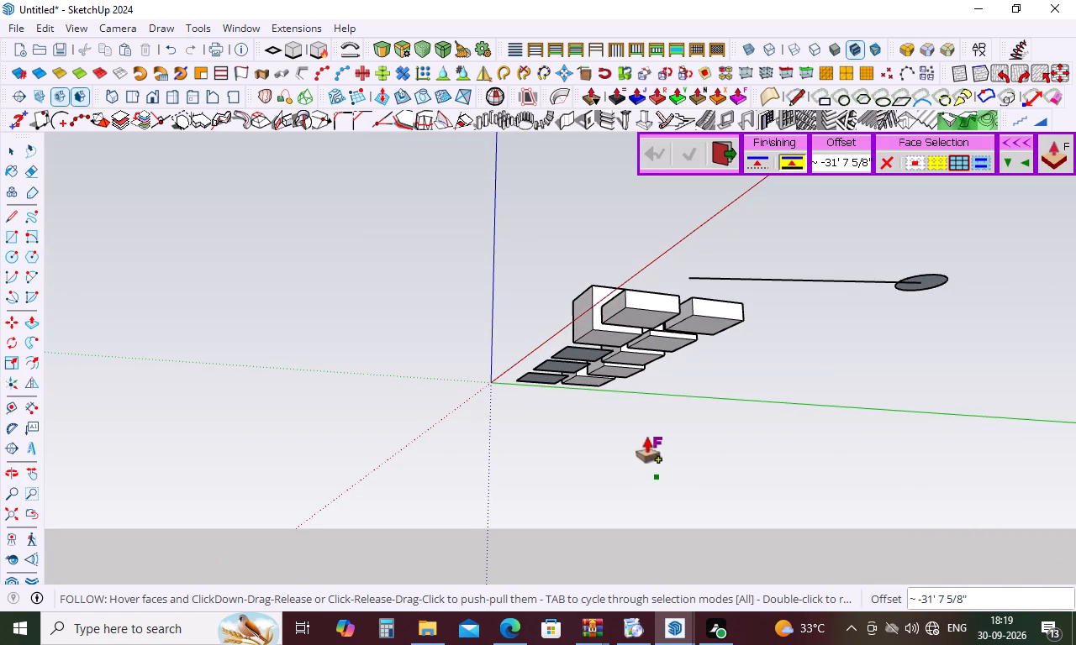
Delete all the geometry in the model: both rows of rectangles and blocks, the line and the circle.
{"action": "key", "text": "space"}
{"action": "scroll", "coordinate": [614, 388], "scroll_direction": "down", "scroll_amount": 9}
{"action": "middle_click_drag", "start_coordinate": [615, 400], "coordinate": [1026, 625]}
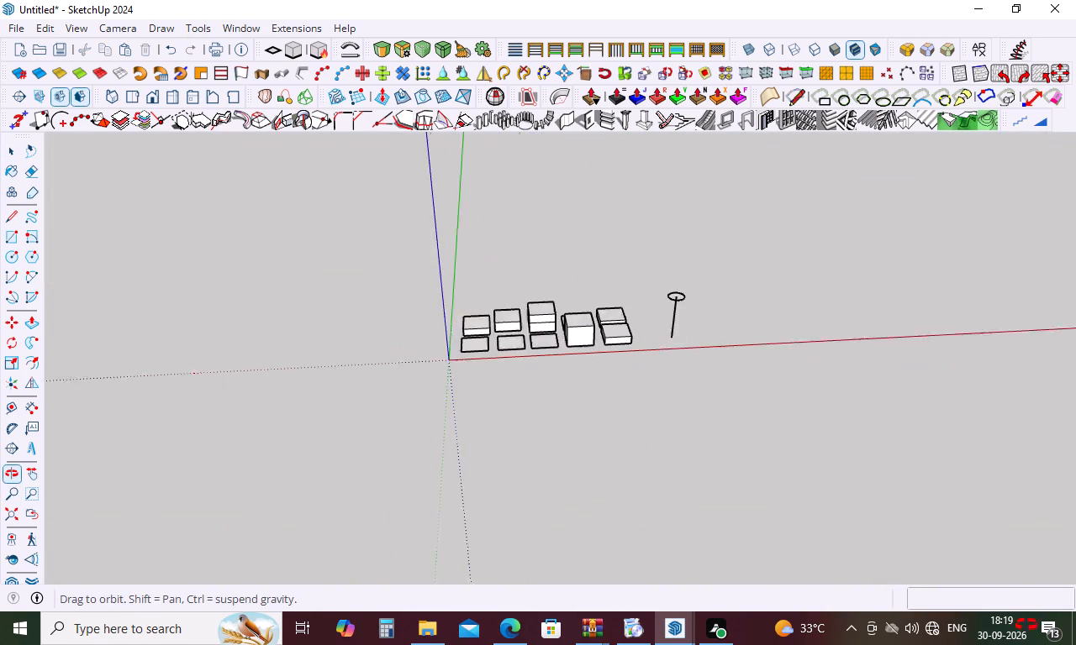
{"action": "middle_click_drag", "start_coordinate": [1026, 625], "coordinate": [1037, 611]}
{"action": "left_click_drag", "start_coordinate": [430, 288], "coordinate": [807, 389]}
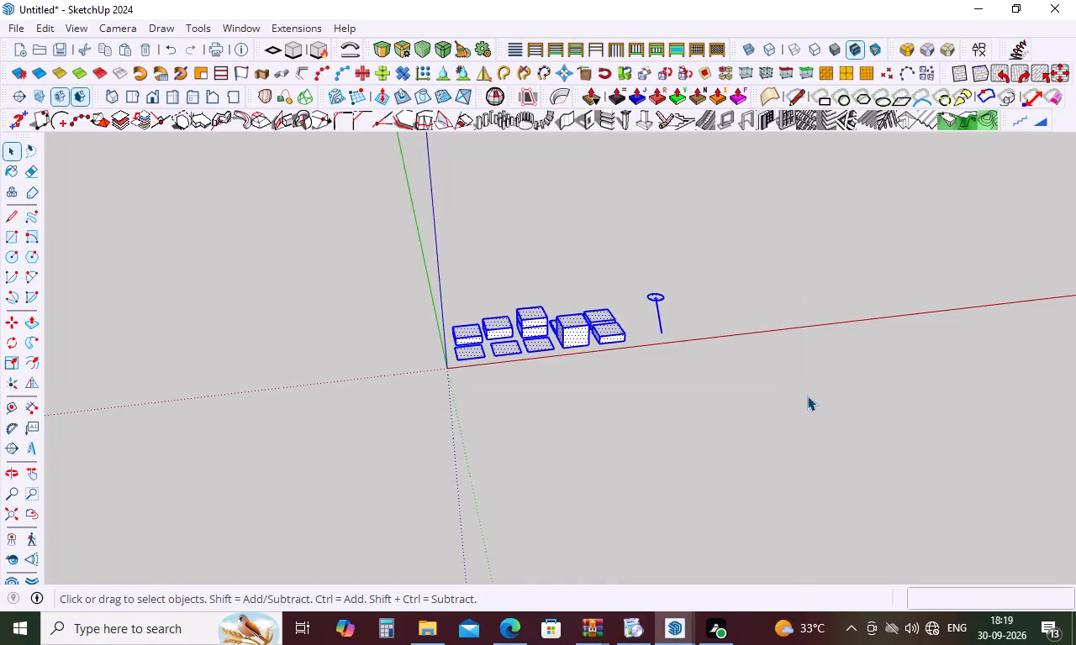
{"action": "key", "text": "Delete"}
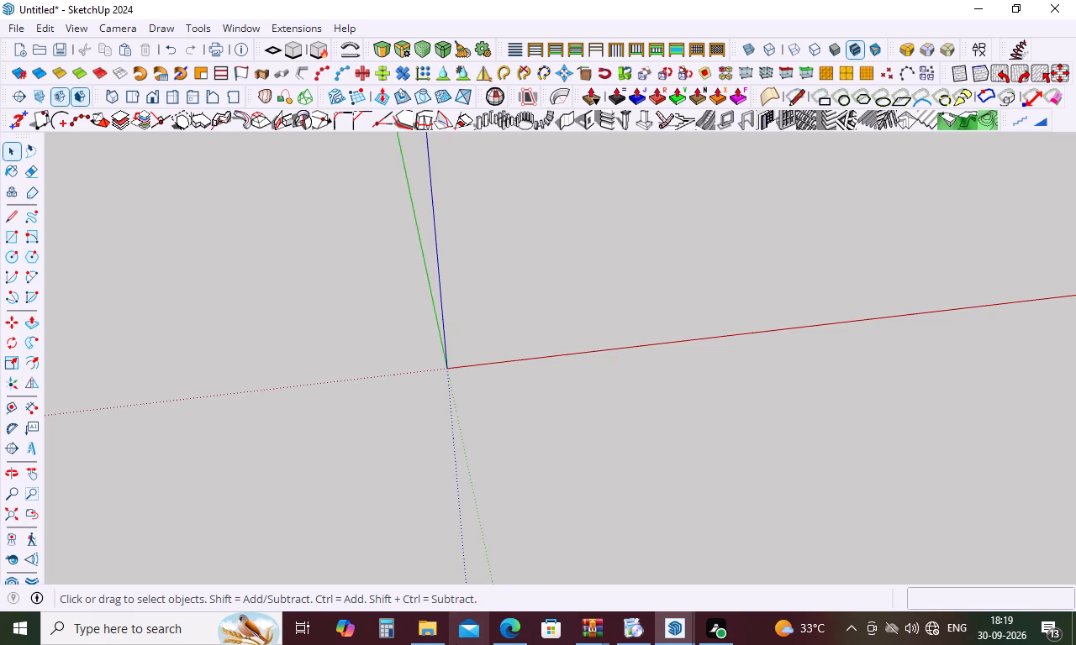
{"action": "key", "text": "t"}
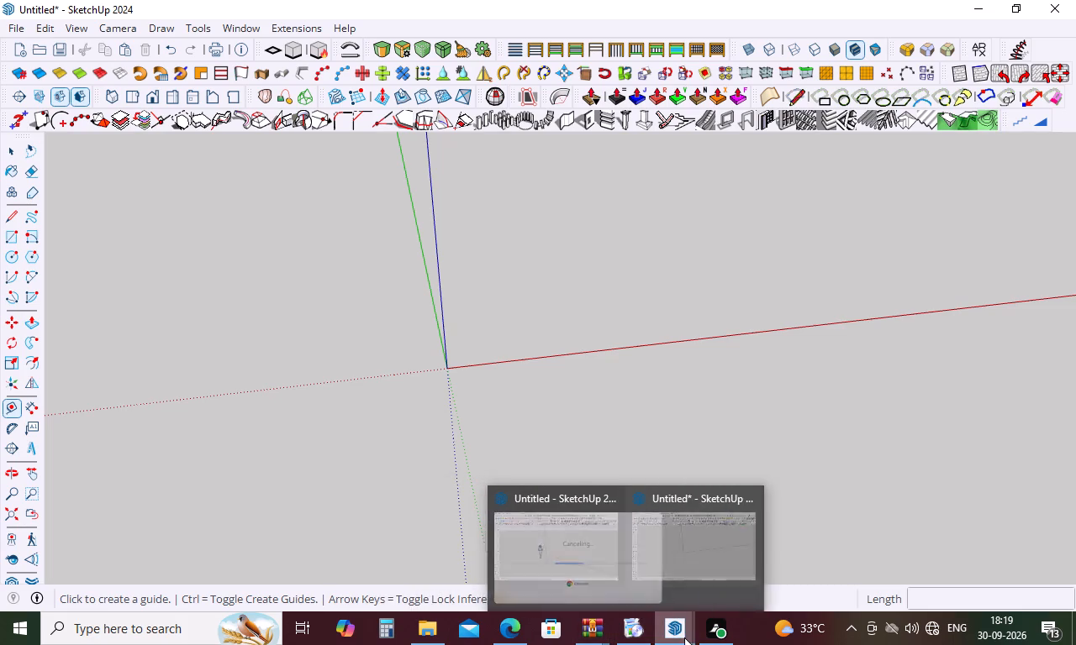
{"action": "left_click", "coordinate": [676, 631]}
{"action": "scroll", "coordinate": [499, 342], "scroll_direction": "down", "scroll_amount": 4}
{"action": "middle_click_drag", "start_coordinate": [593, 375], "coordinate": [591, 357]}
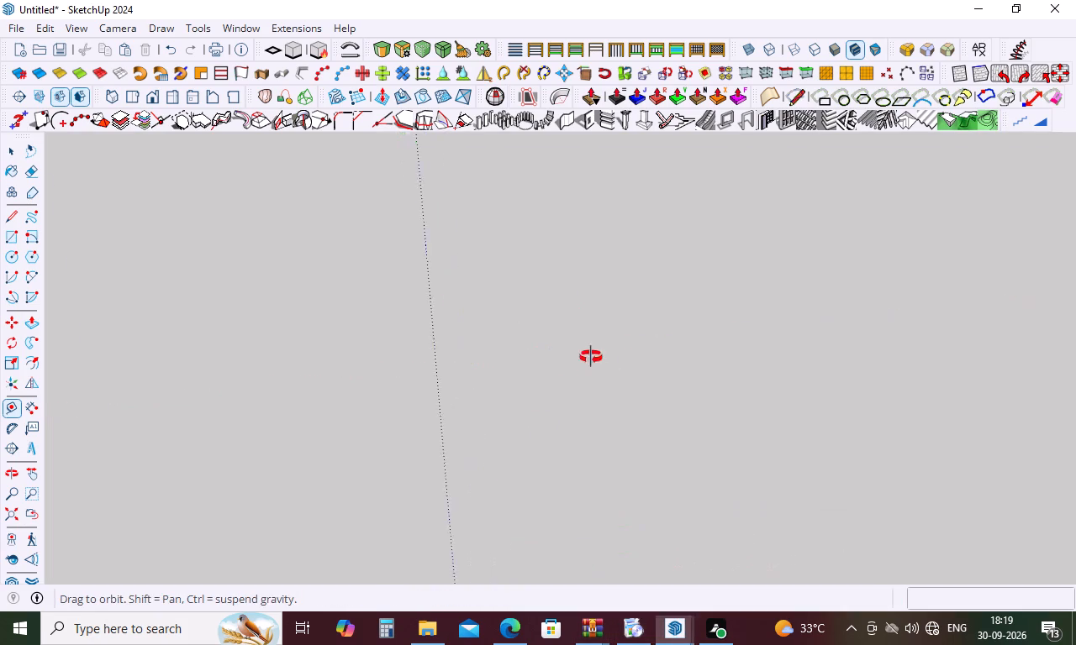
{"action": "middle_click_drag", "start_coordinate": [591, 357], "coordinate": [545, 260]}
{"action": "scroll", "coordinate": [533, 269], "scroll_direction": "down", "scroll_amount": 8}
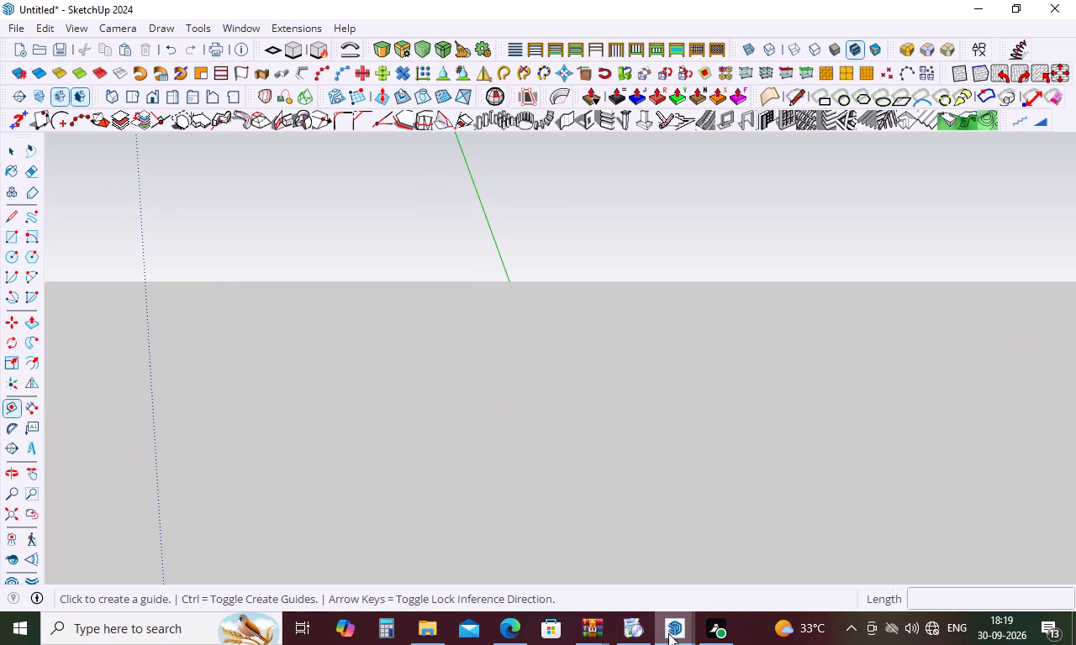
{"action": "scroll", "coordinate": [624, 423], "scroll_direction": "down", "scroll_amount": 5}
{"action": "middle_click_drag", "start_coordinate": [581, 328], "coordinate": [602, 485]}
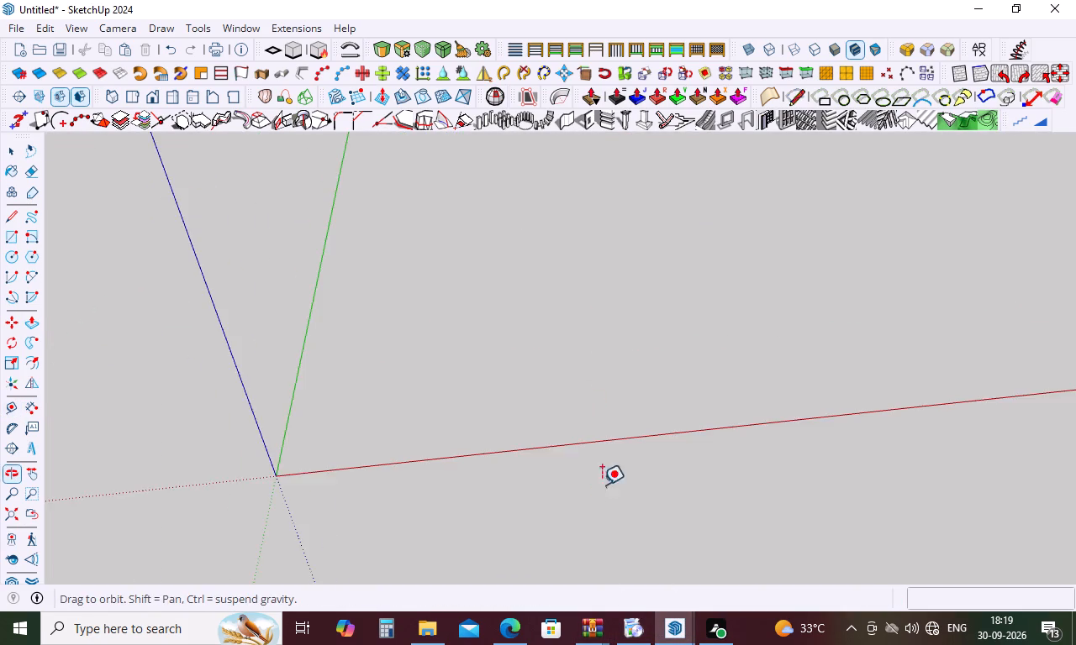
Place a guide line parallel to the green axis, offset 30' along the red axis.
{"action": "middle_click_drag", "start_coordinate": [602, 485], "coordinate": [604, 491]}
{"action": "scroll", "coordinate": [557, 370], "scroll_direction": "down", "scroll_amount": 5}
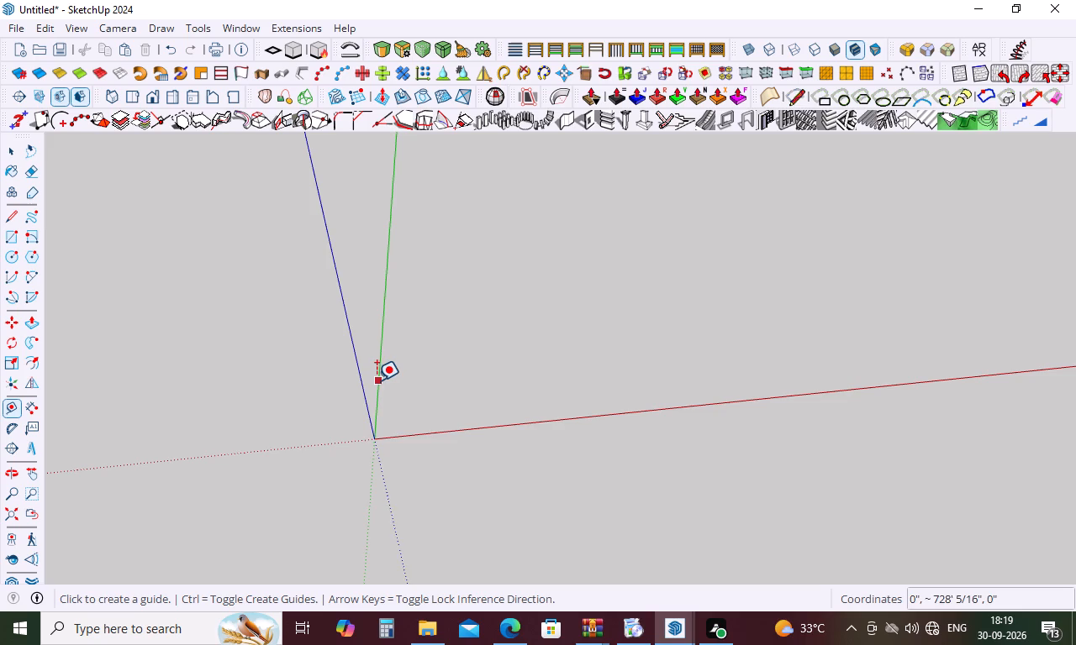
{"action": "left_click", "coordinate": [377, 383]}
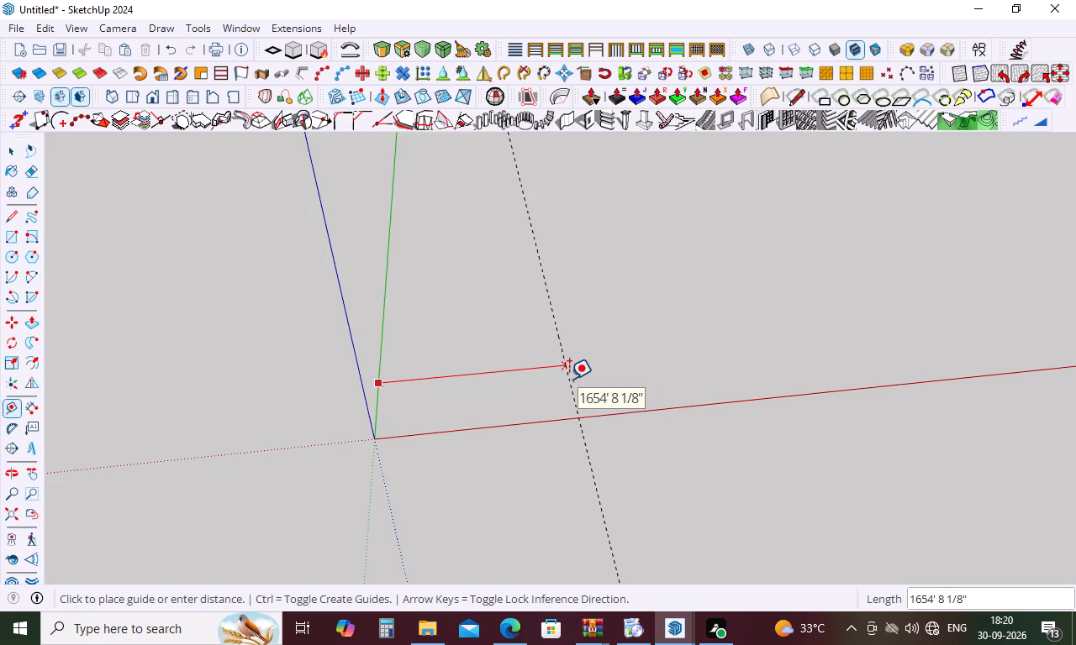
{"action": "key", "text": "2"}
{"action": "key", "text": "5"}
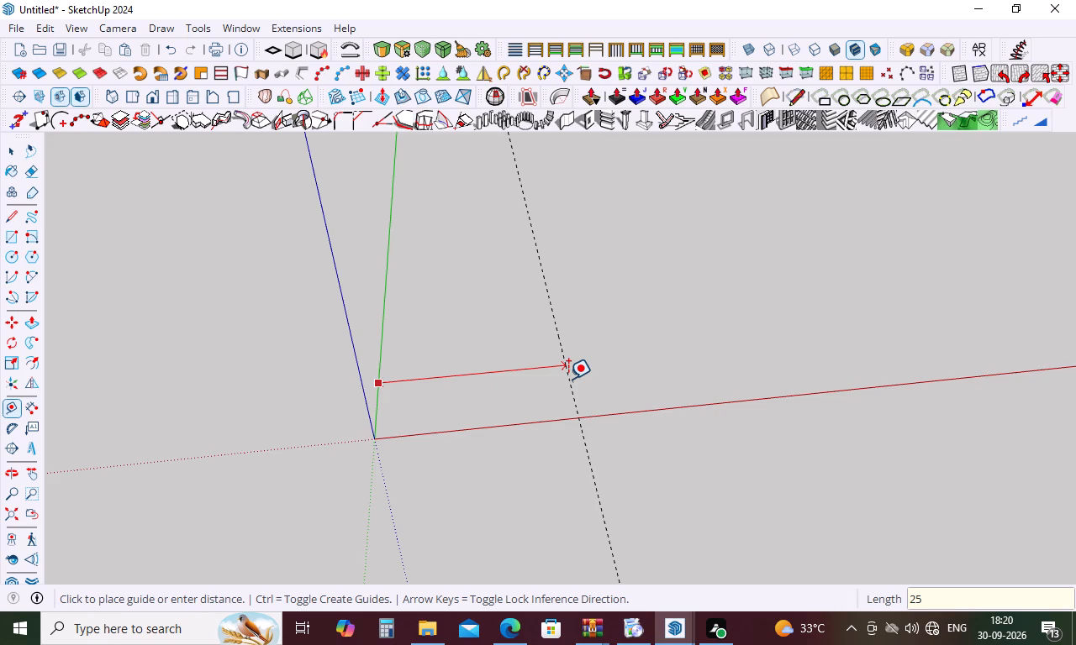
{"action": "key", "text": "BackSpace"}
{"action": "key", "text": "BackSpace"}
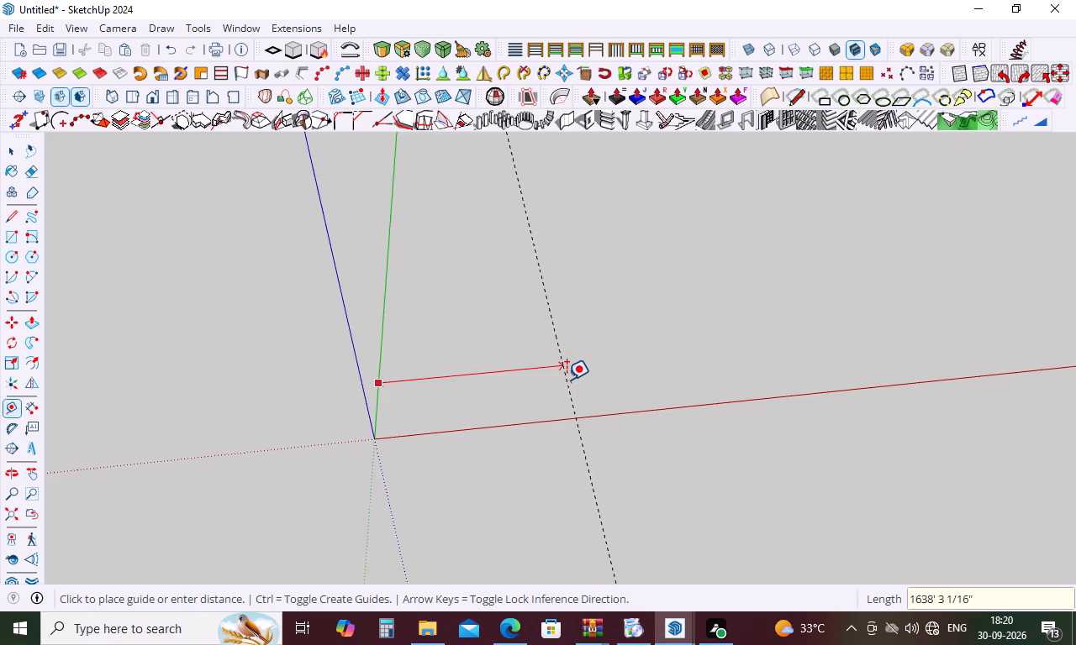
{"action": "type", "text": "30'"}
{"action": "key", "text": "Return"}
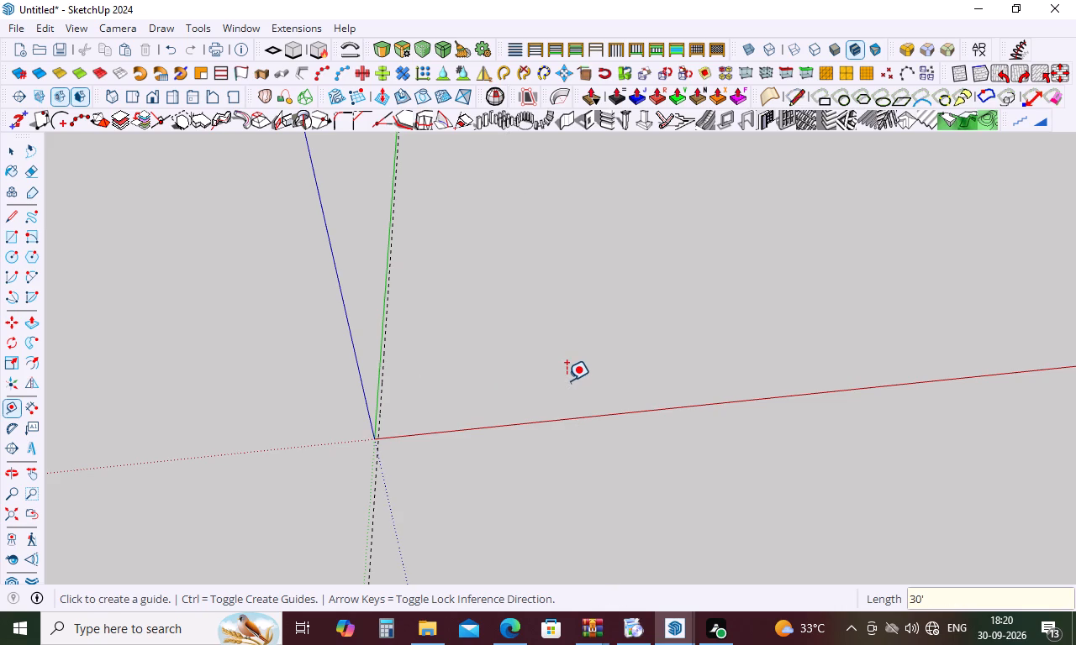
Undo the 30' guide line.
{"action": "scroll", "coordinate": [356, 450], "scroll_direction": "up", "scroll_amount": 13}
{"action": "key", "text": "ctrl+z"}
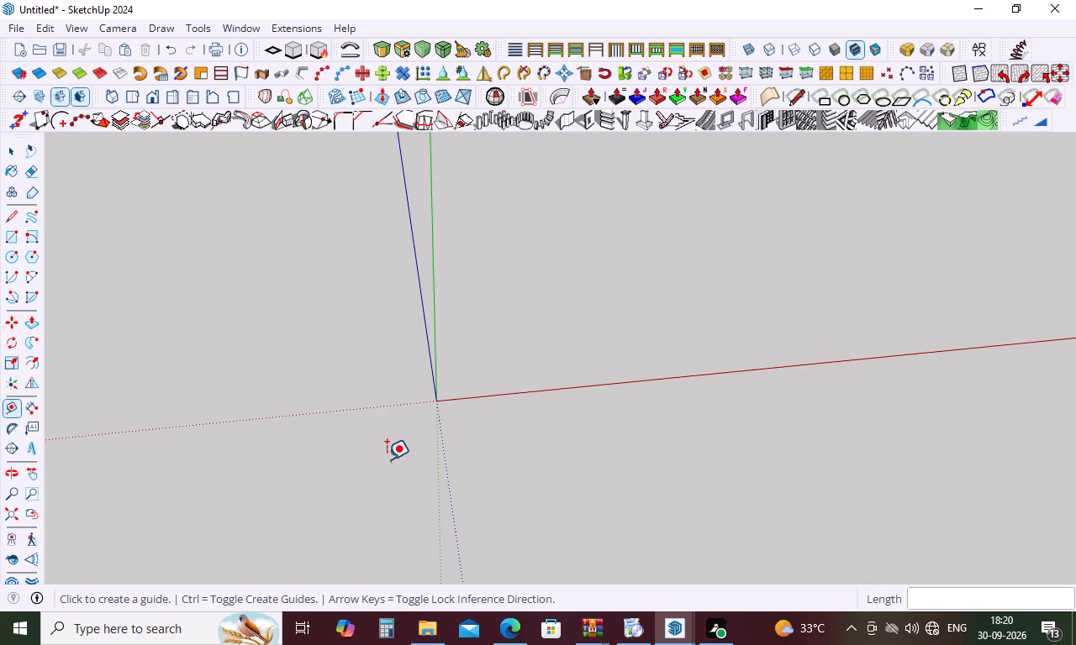
Place a guide line parallel to the green axis at an offset of 30' along the red axis.
{"action": "key", "text": "t"}
{"action": "left_click", "coordinate": [436, 342]}
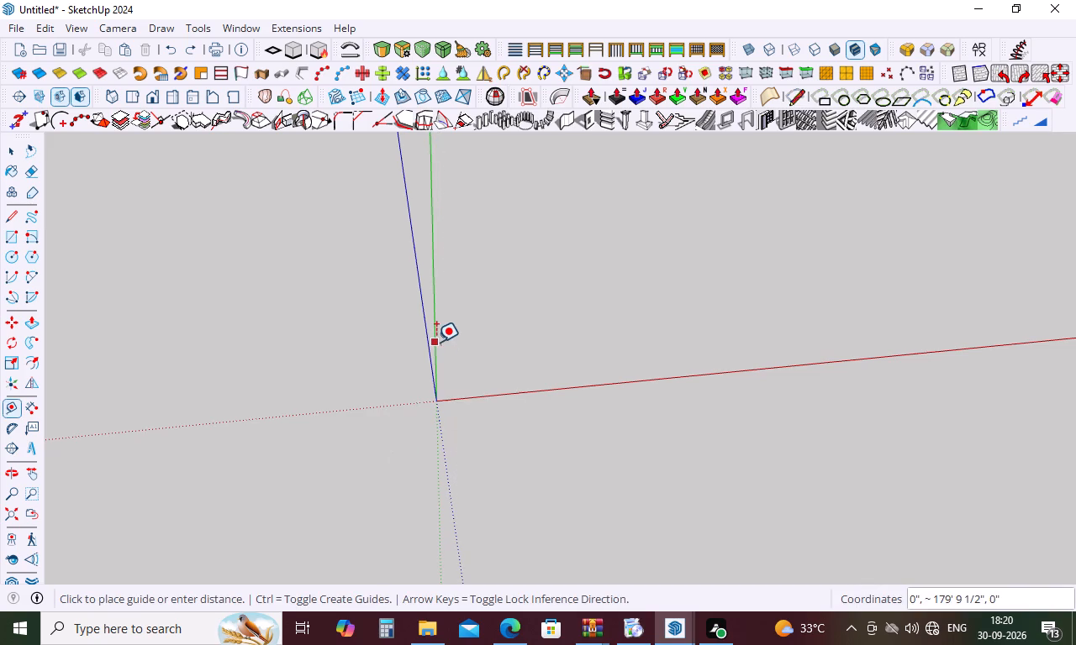
{"action": "type", "text": "30'"}
{"action": "key", "text": "Return"}
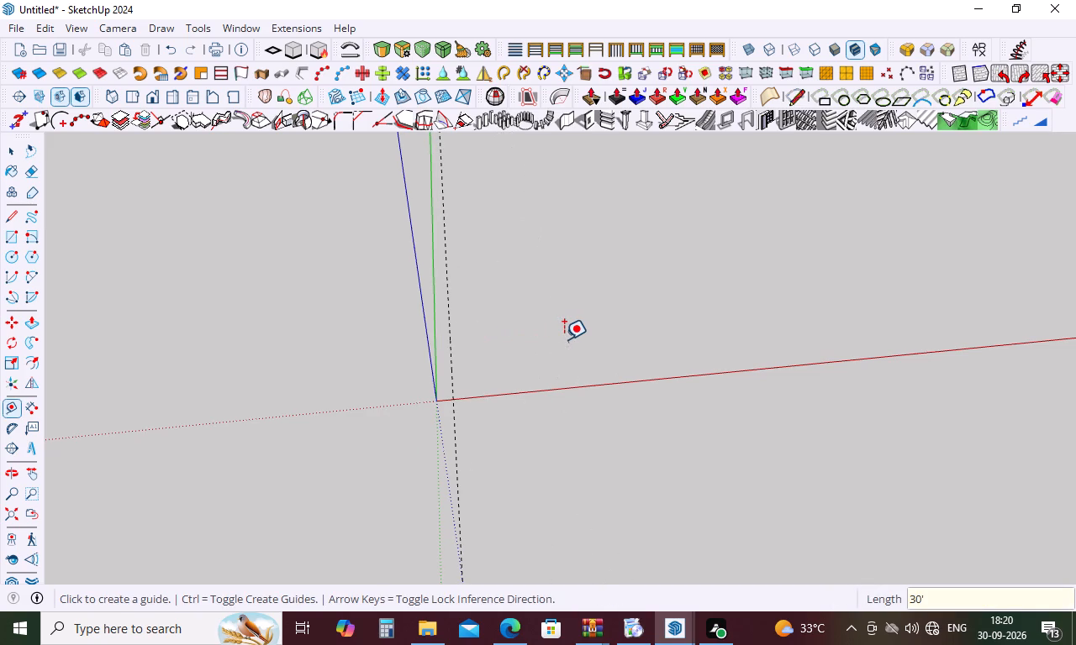
Place a second guide line parallel to the red axis at an offset of 50' along the green axis.
{"action": "scroll", "coordinate": [414, 411], "scroll_direction": "up", "scroll_amount": 14}
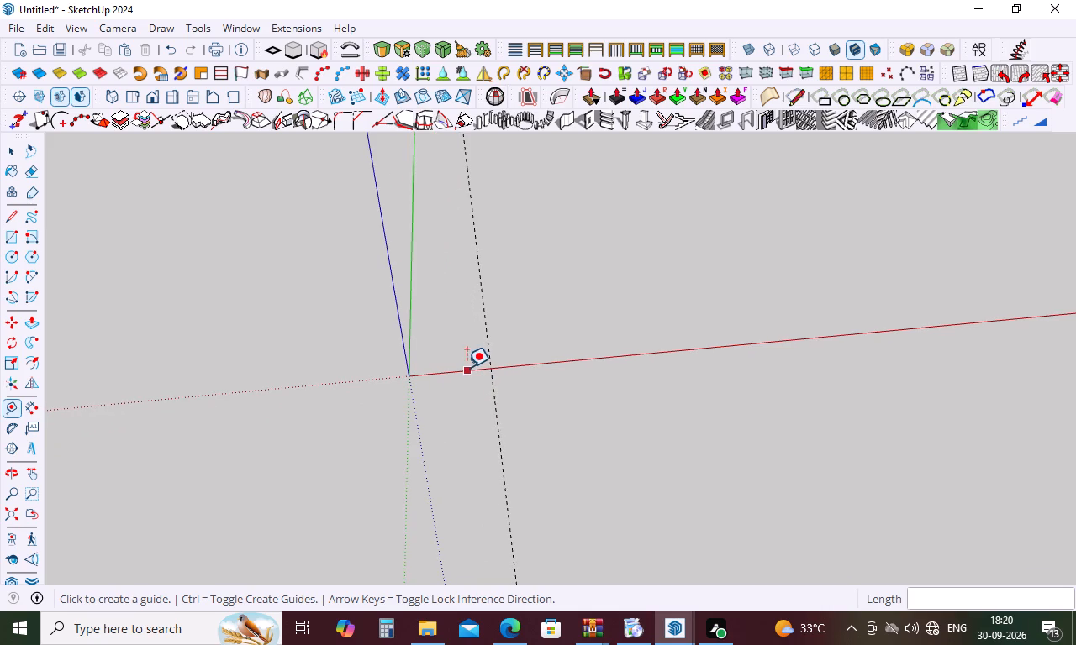
{"action": "left_click", "coordinate": [467, 367]}
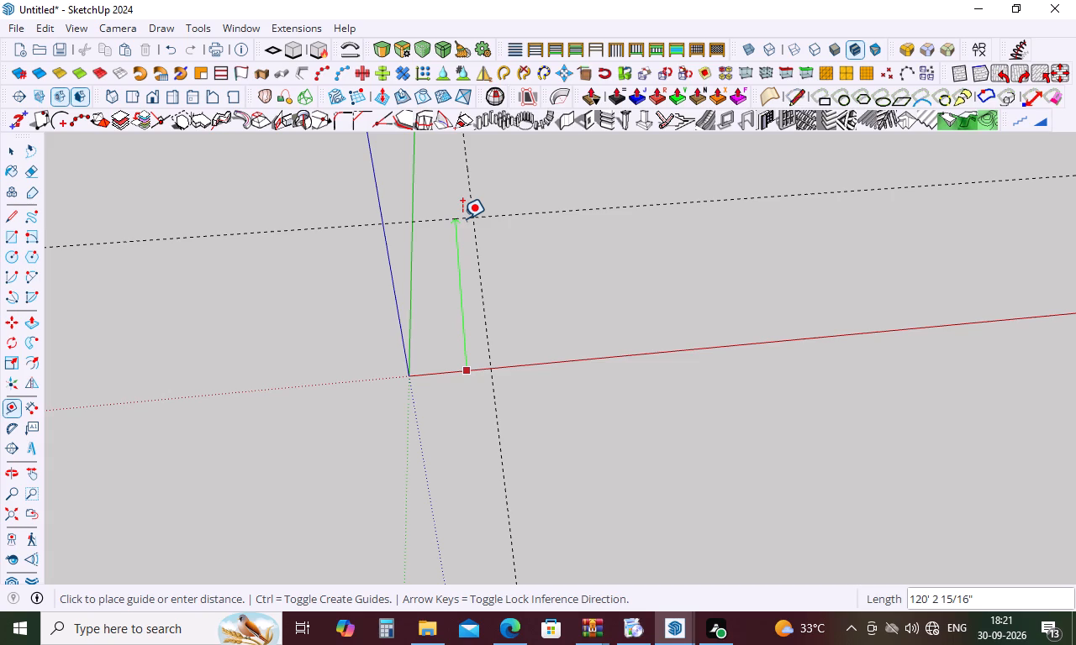
{"action": "key", "text": "5"}
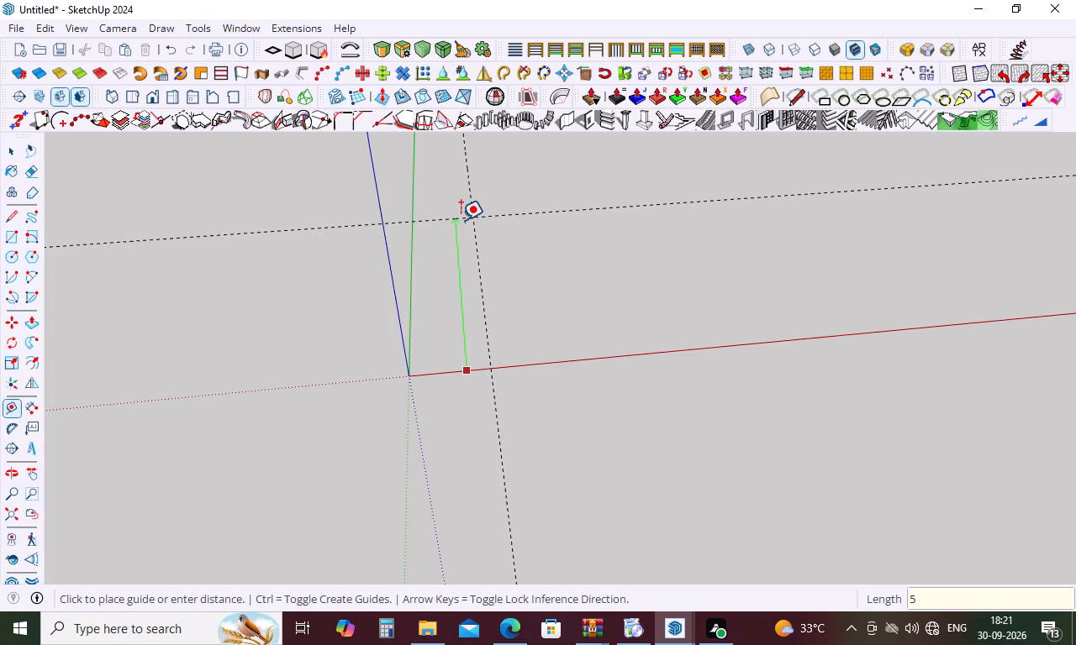
{"action": "key", "text": "0"}
{"action": "key", "text": "apostrophe"}
{"action": "key", "text": "Return"}
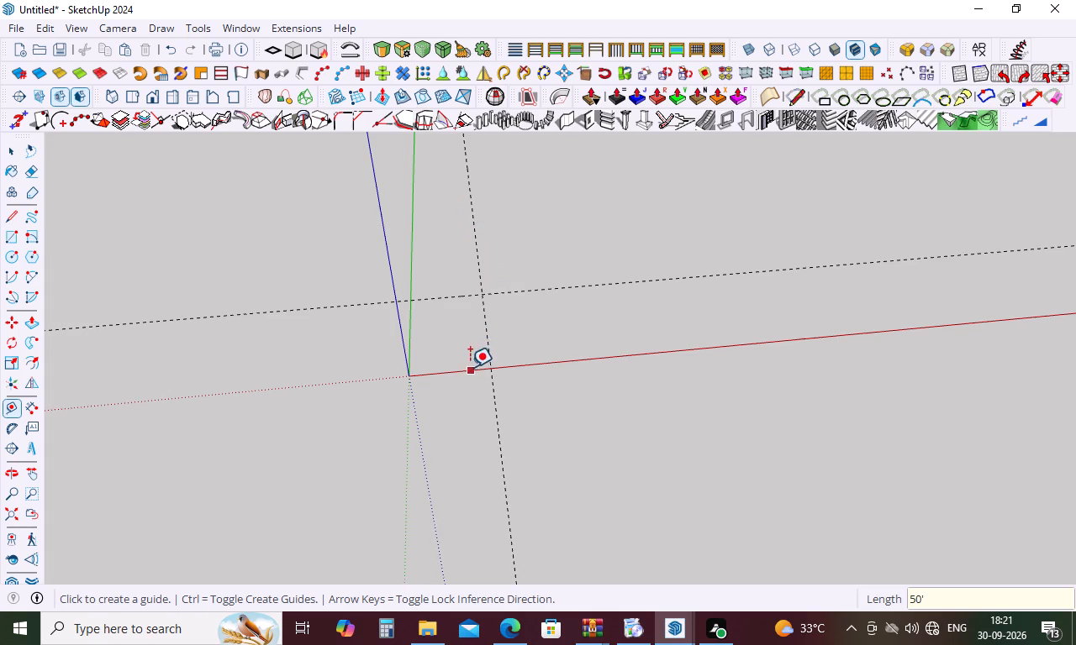
Examine the two guide lines and their crossing near the origin from several angles and distances.
{"action": "middle_click_drag", "start_coordinate": [468, 361], "coordinate": [467, 317]}
{"action": "scroll", "coordinate": [467, 317], "scroll_direction": "down", "scroll_amount": 10}
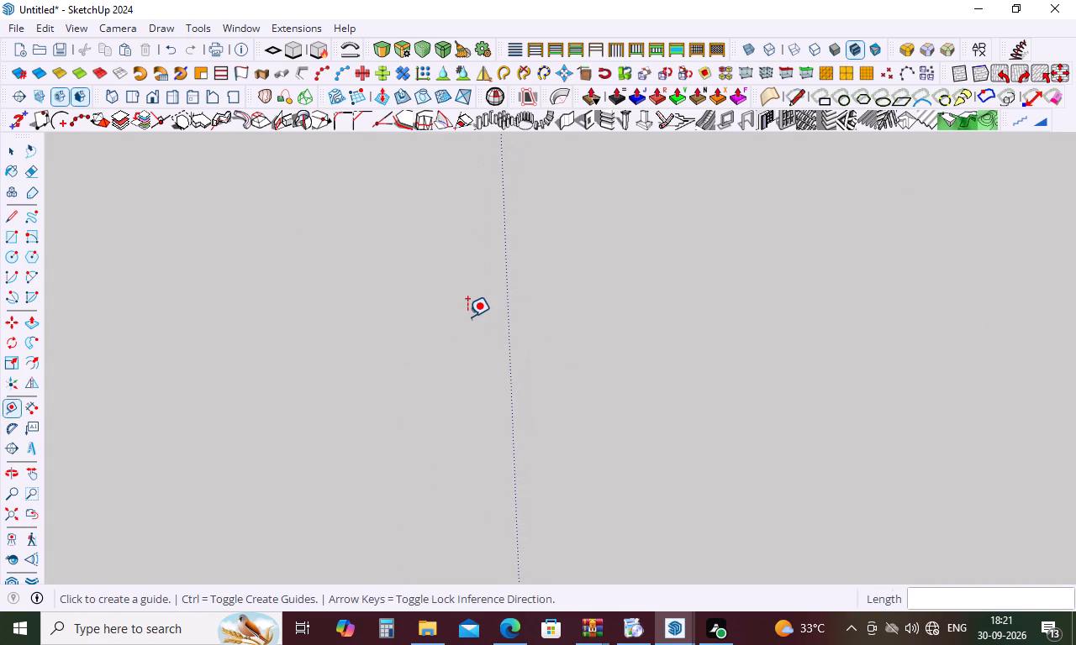
{"action": "scroll", "coordinate": [467, 317], "scroll_direction": "down", "scroll_amount": 4}
{"action": "key", "text": "Escape"}
{"action": "scroll", "coordinate": [467, 335], "scroll_direction": "down", "scroll_amount": 10}
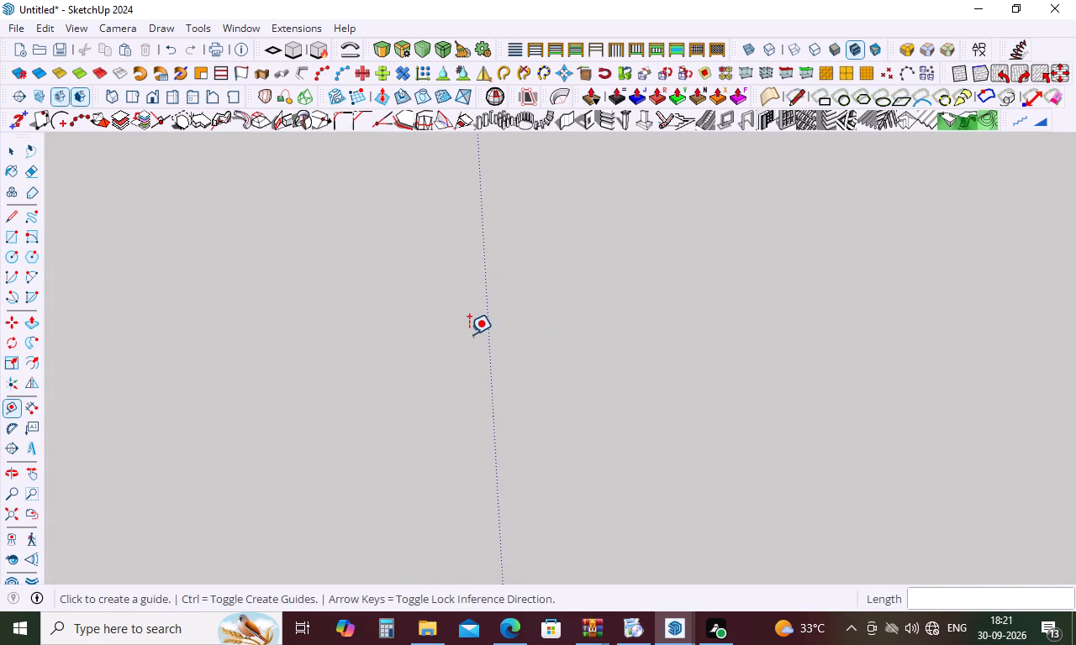
{"action": "key", "text": "space"}
{"action": "scroll", "coordinate": [472, 332], "scroll_direction": "down", "scroll_amount": 16}
{"action": "scroll", "coordinate": [477, 329], "scroll_direction": "down", "scroll_amount": 10}
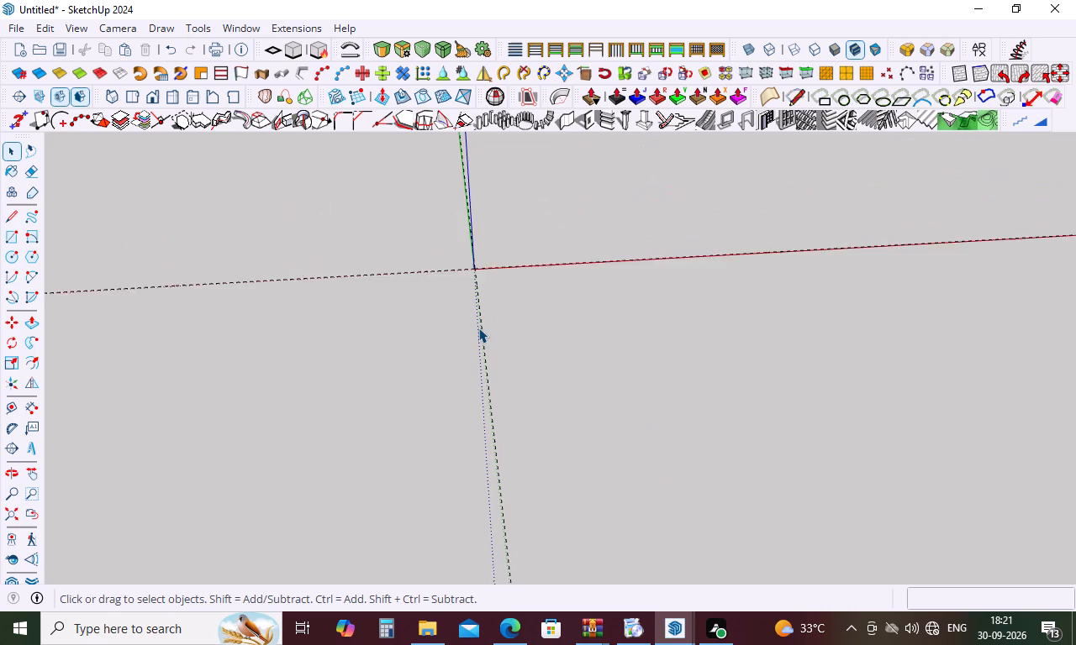
{"action": "scroll", "coordinate": [506, 261], "scroll_direction": "up", "scroll_amount": 11}
{"action": "scroll", "coordinate": [432, 311], "scroll_direction": "up", "scroll_amount": 12}
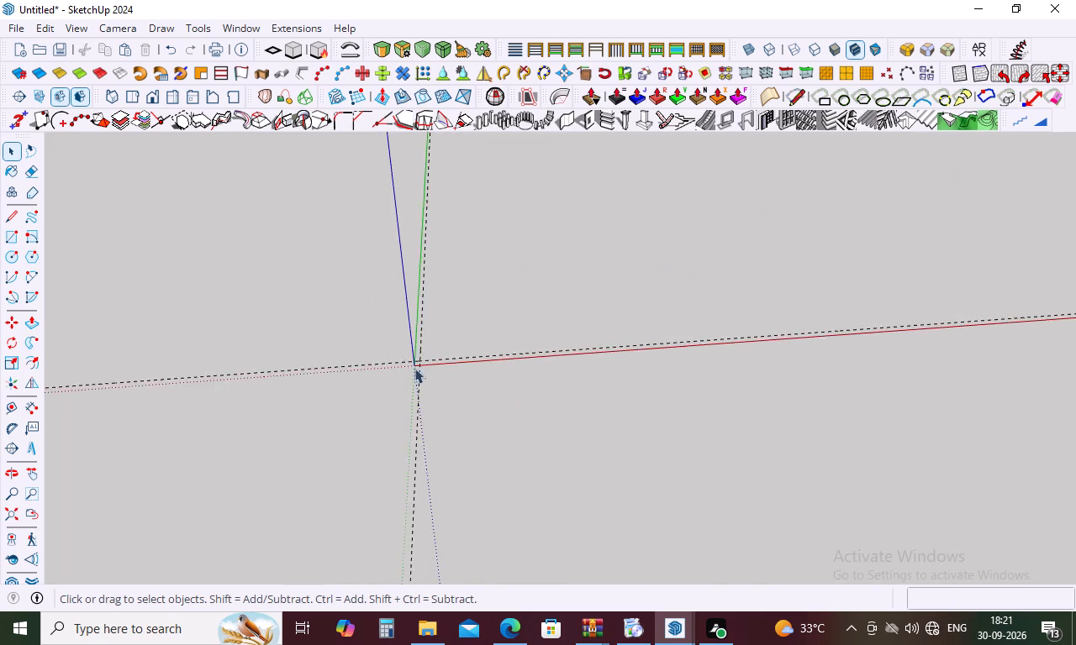
{"action": "scroll", "coordinate": [414, 368], "scroll_direction": "up", "scroll_amount": 20}
{"action": "scroll", "coordinate": [414, 368], "scroll_direction": "up", "scroll_amount": 12}
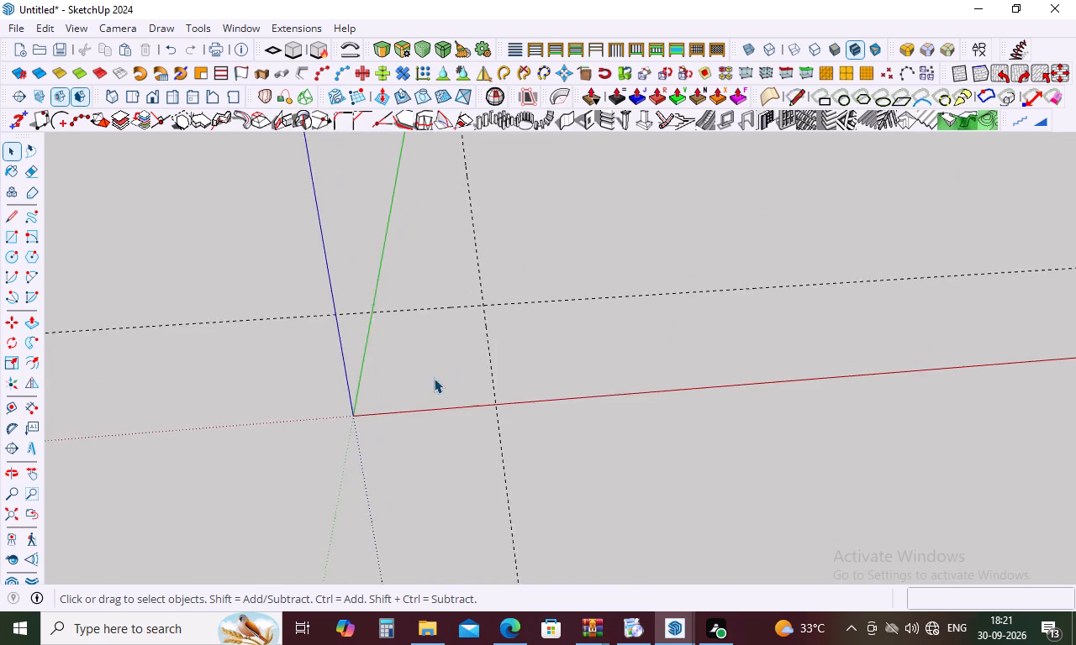
{"action": "middle_click_drag", "start_coordinate": [445, 376], "coordinate": [450, 446]}
{"action": "scroll", "coordinate": [447, 377], "scroll_direction": "down", "scroll_amount": 14}
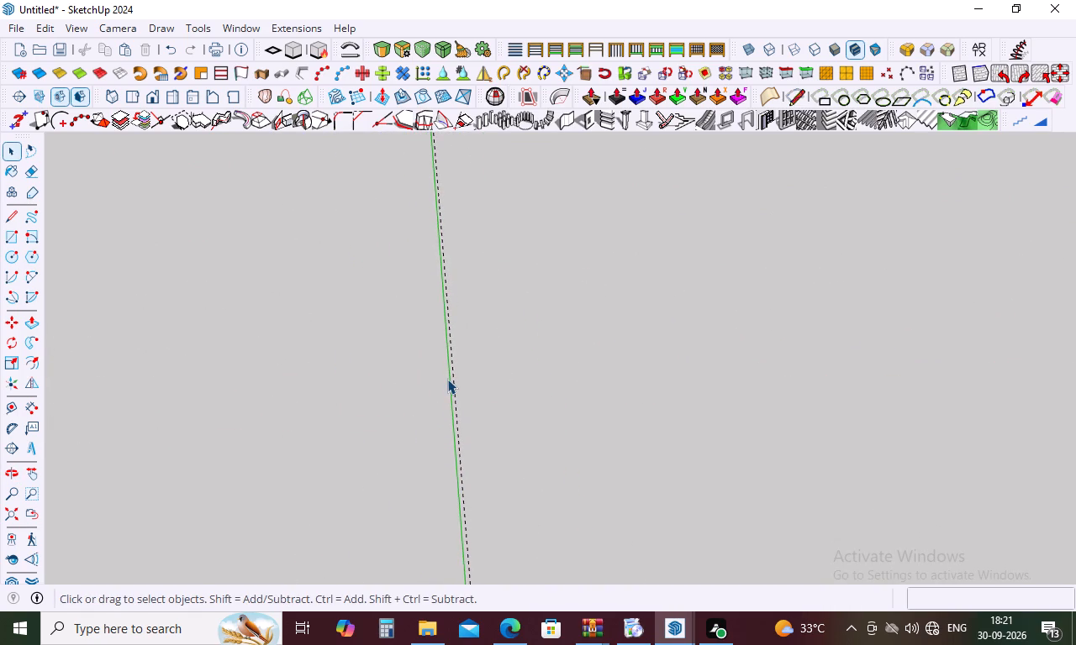
{"action": "scroll", "coordinate": [447, 379], "scroll_direction": "down", "scroll_amount": 2}
{"action": "scroll", "coordinate": [447, 379], "scroll_direction": "down", "scroll_amount": 20}
{"action": "scroll", "coordinate": [447, 379], "scroll_direction": "down", "scroll_amount": 5}
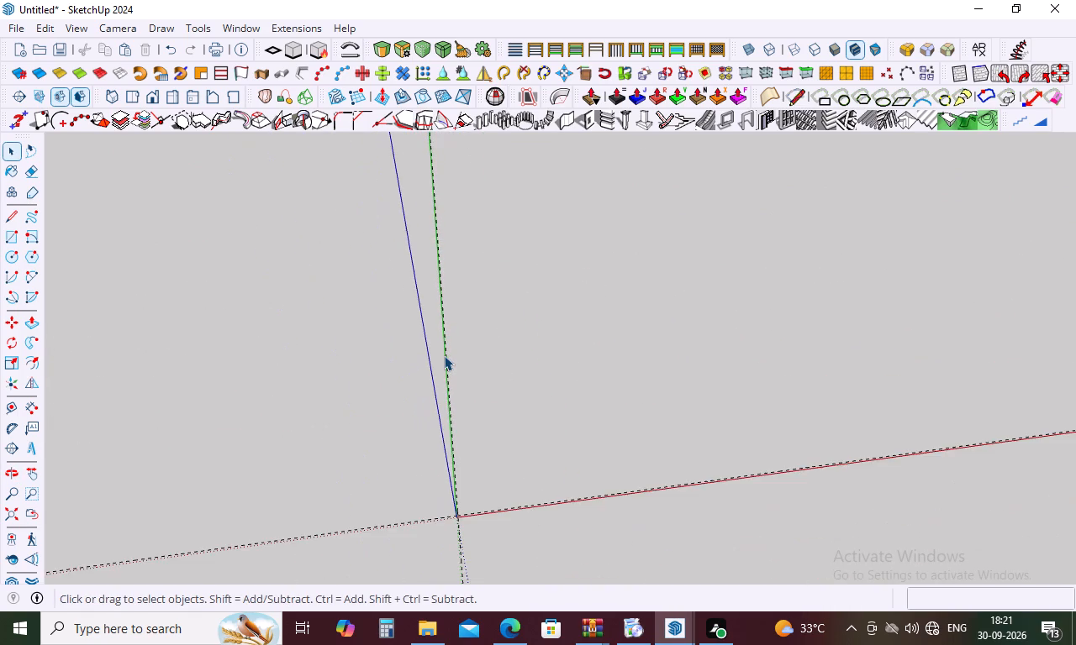
{"action": "scroll", "coordinate": [444, 355], "scroll_direction": "down", "scroll_amount": 5}
{"action": "scroll", "coordinate": [443, 480], "scroll_direction": "up", "scroll_amount": 17}
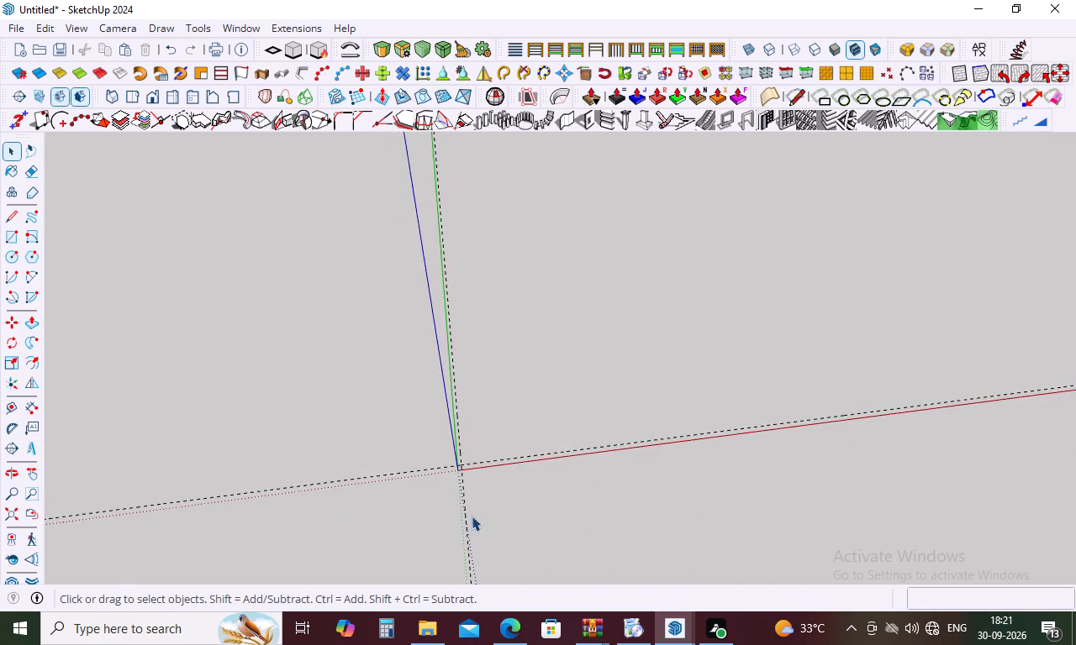
{"action": "scroll", "coordinate": [472, 516], "scroll_direction": "up", "scroll_amount": 2}
{"action": "middle_click_drag", "start_coordinate": [477, 501], "coordinate": [477, 439]}
{"action": "scroll", "coordinate": [477, 437], "scroll_direction": "down", "scroll_amount": 10}
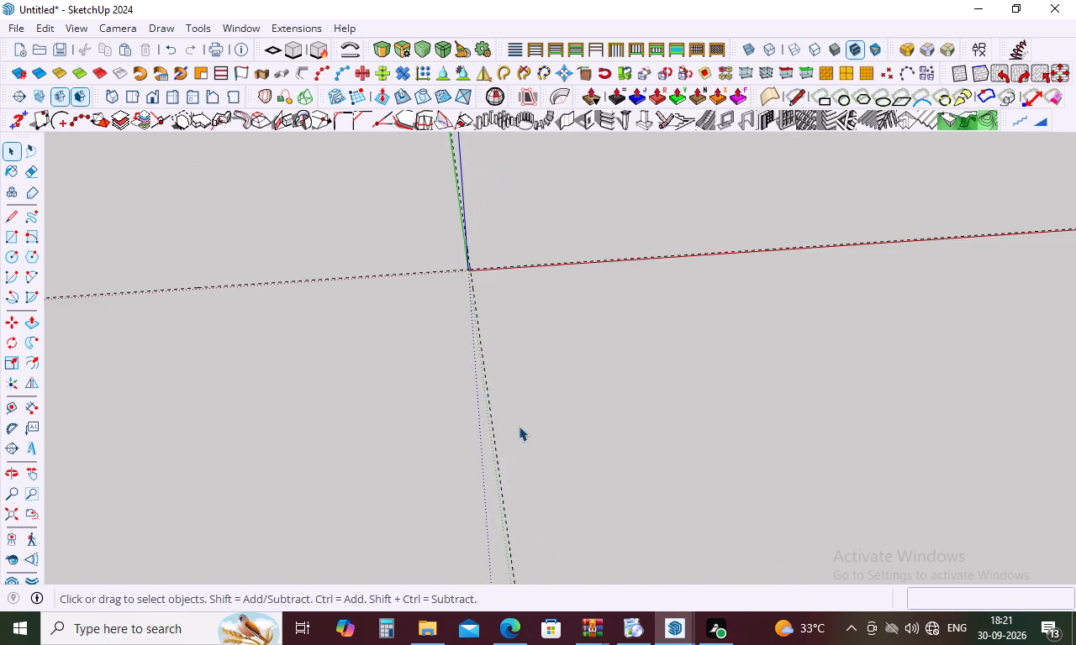
{"action": "middle_click_drag", "start_coordinate": [519, 426], "coordinate": [486, 355]}
{"action": "scroll", "coordinate": [440, 154], "scroll_direction": "up", "scroll_amount": 10}
{"action": "scroll", "coordinate": [448, 226], "scroll_direction": "up", "scroll_amount": 5}
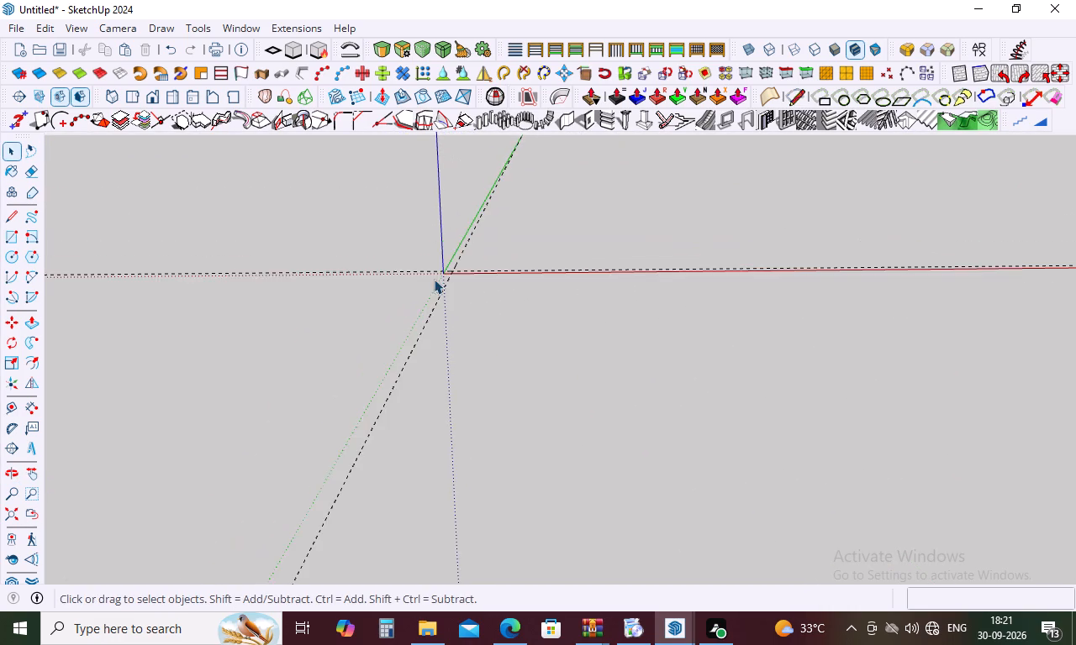
{"action": "scroll", "coordinate": [434, 279], "scroll_direction": "up", "scroll_amount": 17}
{"action": "scroll", "coordinate": [457, 287], "scroll_direction": "up", "scroll_amount": 13}
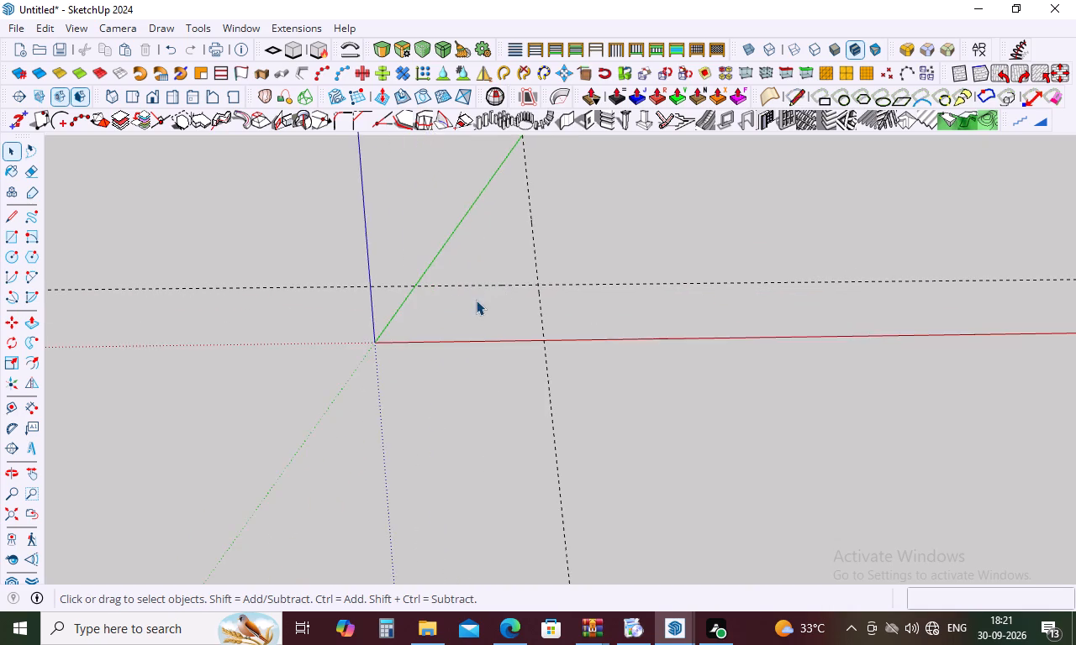
{"action": "scroll", "coordinate": [476, 300], "scroll_direction": "up", "scroll_amount": 3}
{"action": "middle_click_drag", "start_coordinate": [477, 289], "coordinate": [485, 291]}
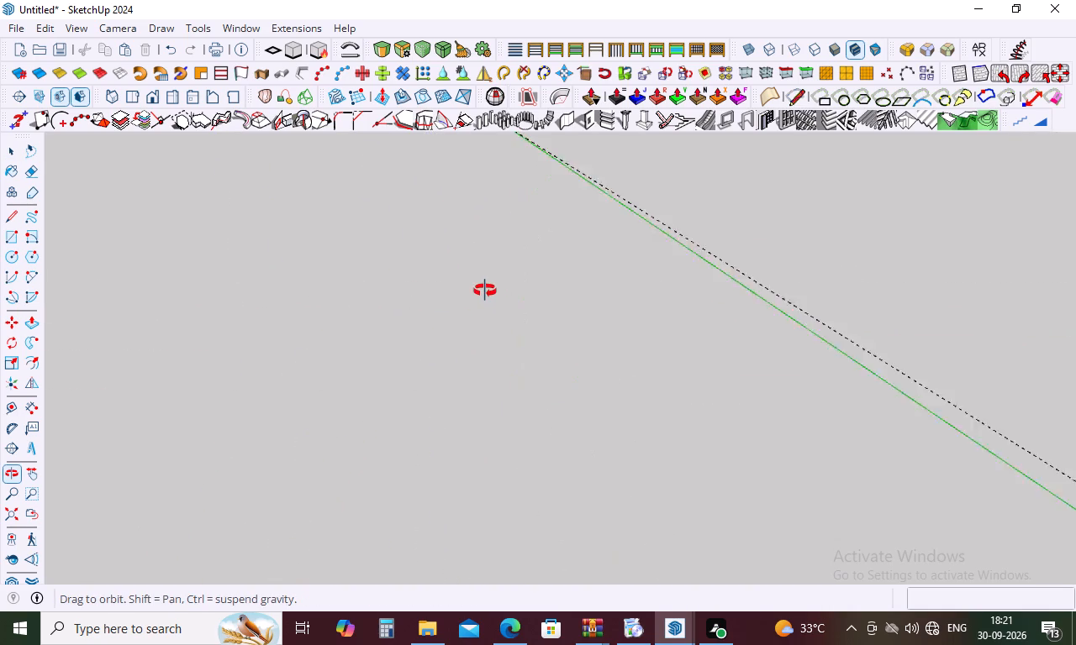
{"action": "middle_click_drag", "start_coordinate": [485, 291], "coordinate": [462, 313]}
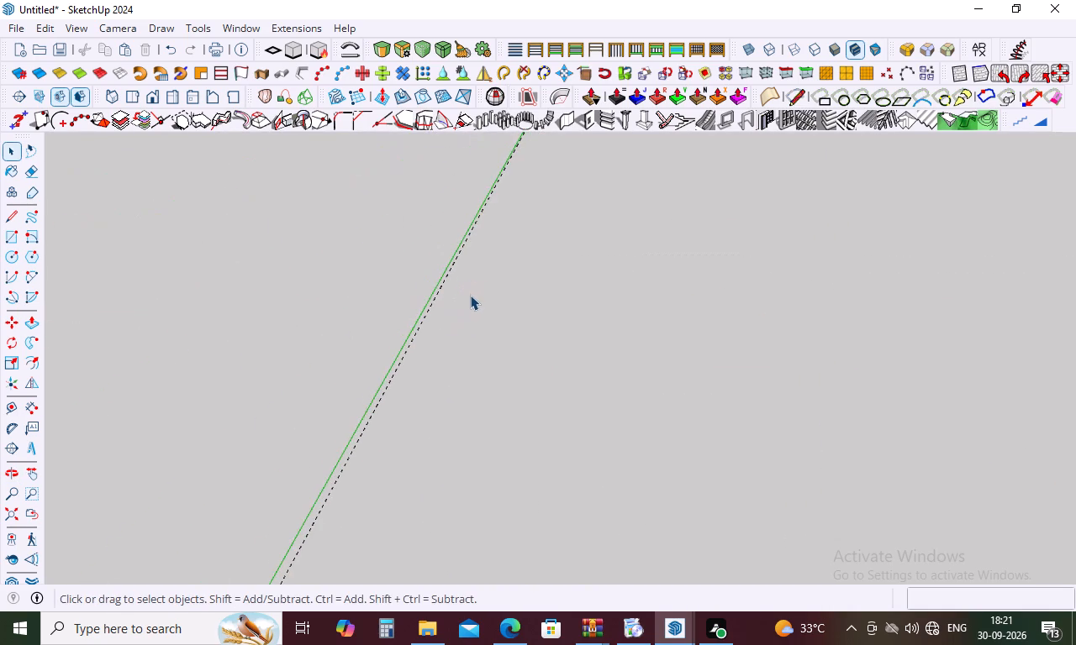
{"action": "scroll", "coordinate": [471, 294], "scroll_direction": "down", "scroll_amount": 16}
{"action": "scroll", "coordinate": [490, 343], "scroll_direction": "down", "scroll_amount": 5}
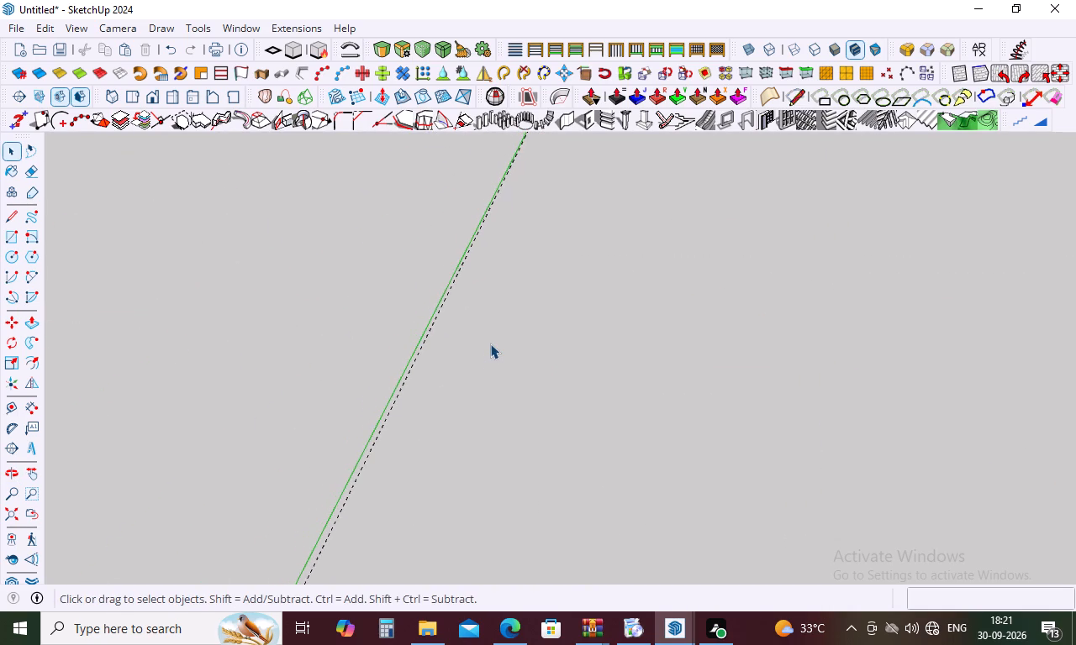
{"action": "scroll", "coordinate": [491, 343], "scroll_direction": "down", "scroll_amount": 16}
{"action": "scroll", "coordinate": [491, 343], "scroll_direction": "down", "scroll_amount": 5}
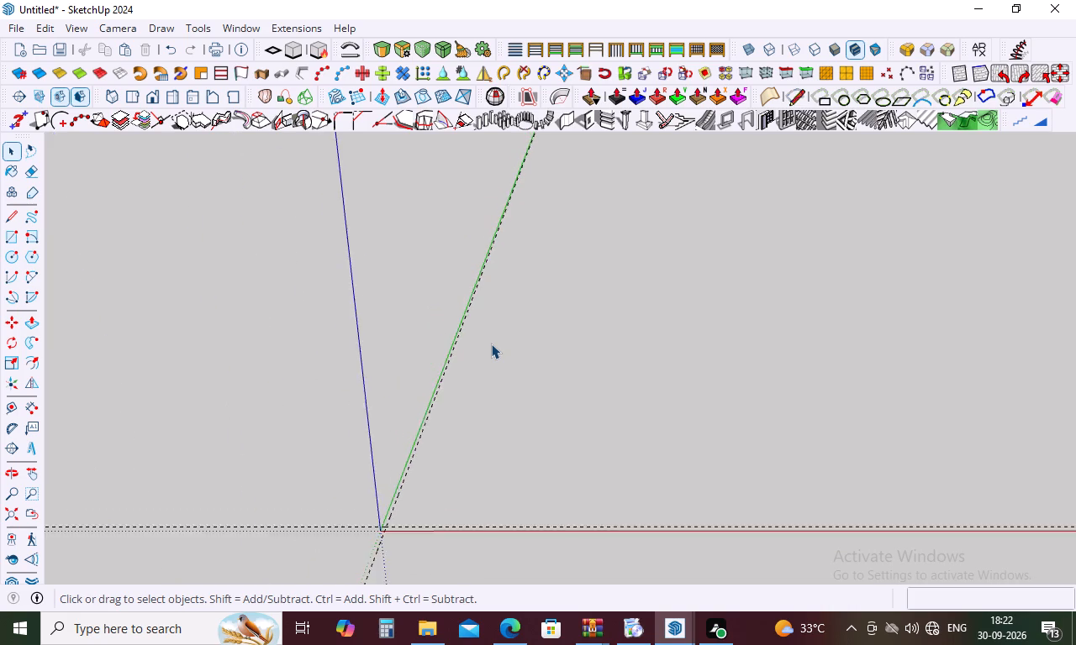
{"action": "scroll", "coordinate": [491, 343], "scroll_direction": "down", "scroll_amount": 5}
{"action": "scroll", "coordinate": [422, 475], "scroll_direction": "up", "scroll_amount": 15}
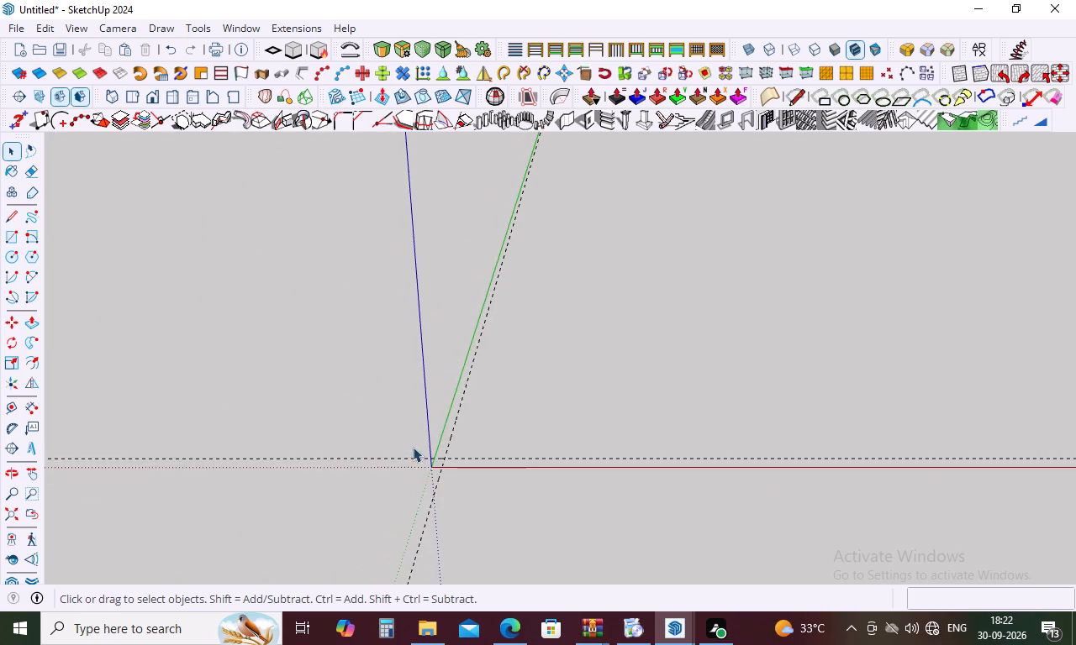
{"action": "scroll", "coordinate": [425, 458], "scroll_direction": "up", "scroll_amount": 20}
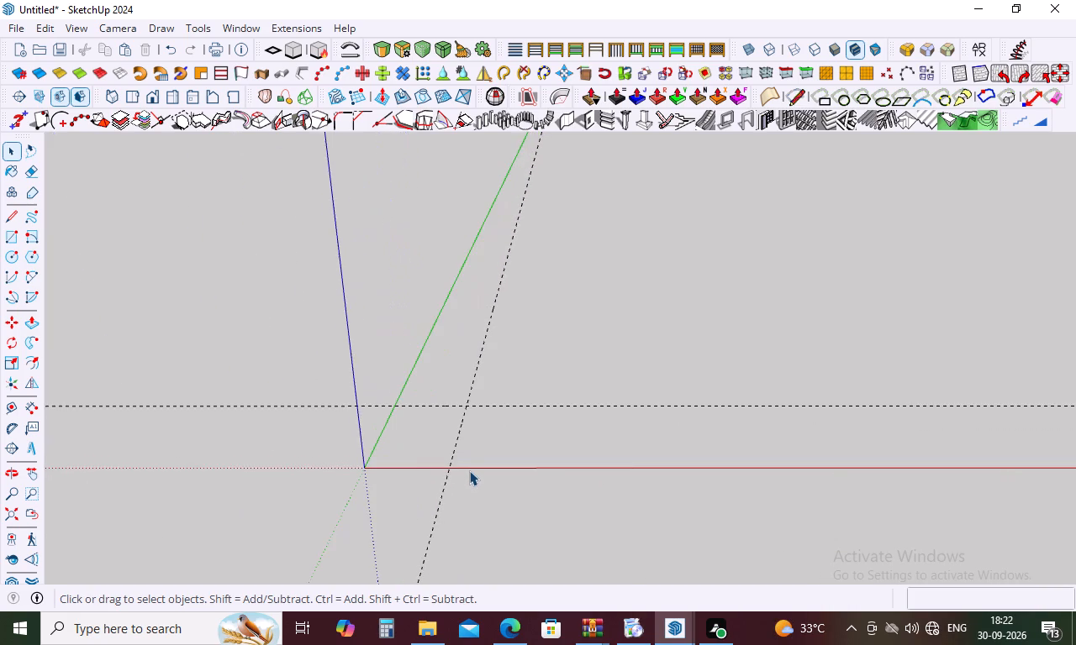
{"action": "scroll", "coordinate": [446, 475], "scroll_direction": "up", "scroll_amount": 8}
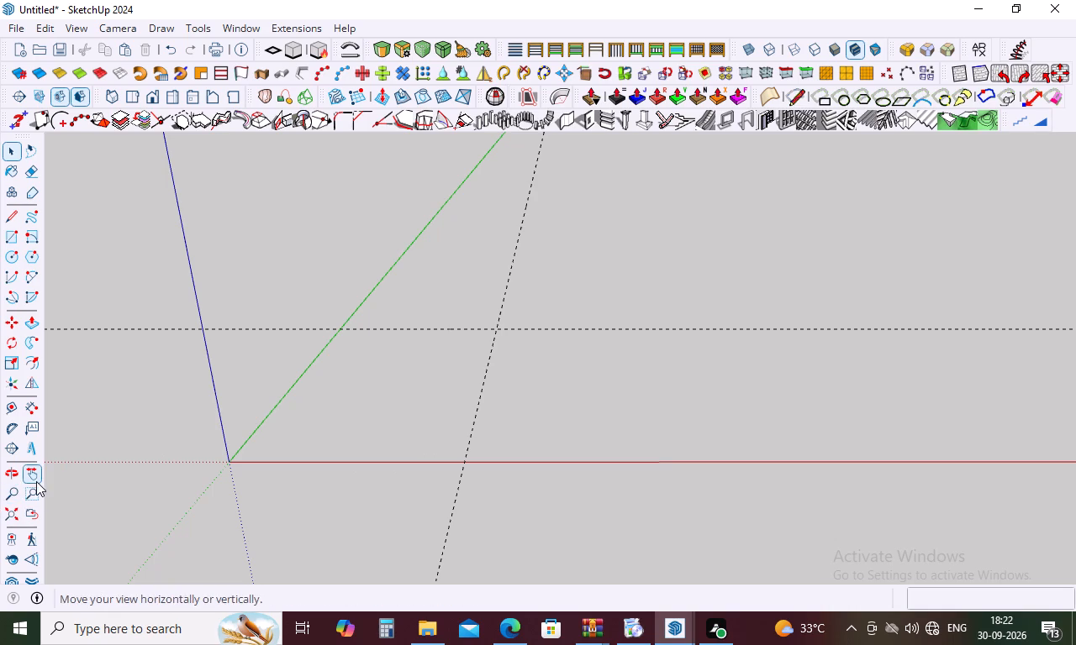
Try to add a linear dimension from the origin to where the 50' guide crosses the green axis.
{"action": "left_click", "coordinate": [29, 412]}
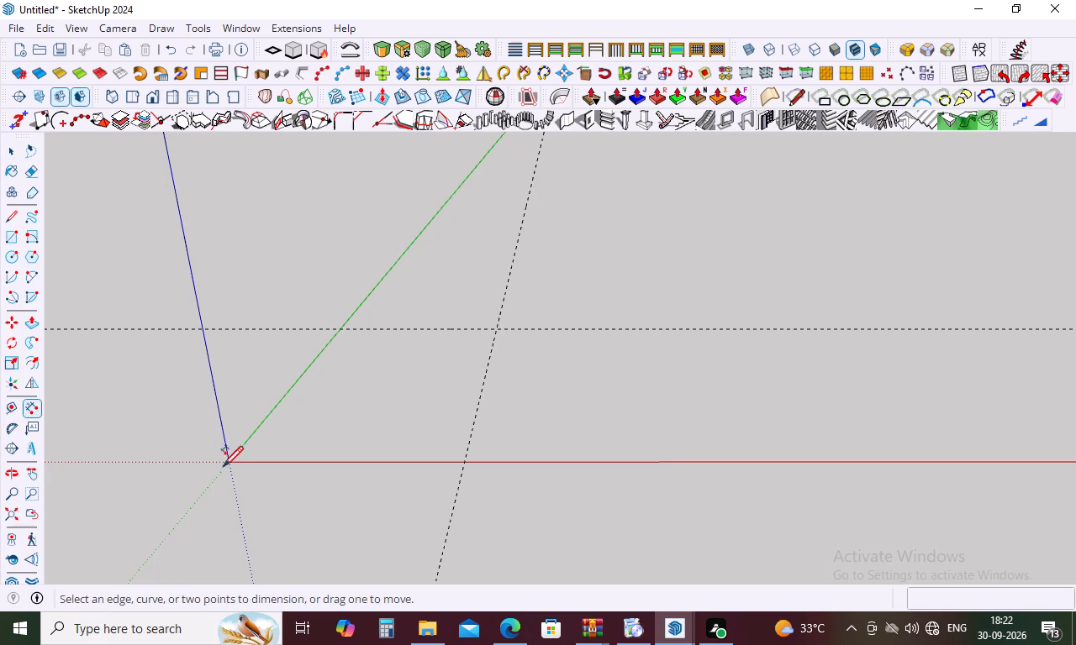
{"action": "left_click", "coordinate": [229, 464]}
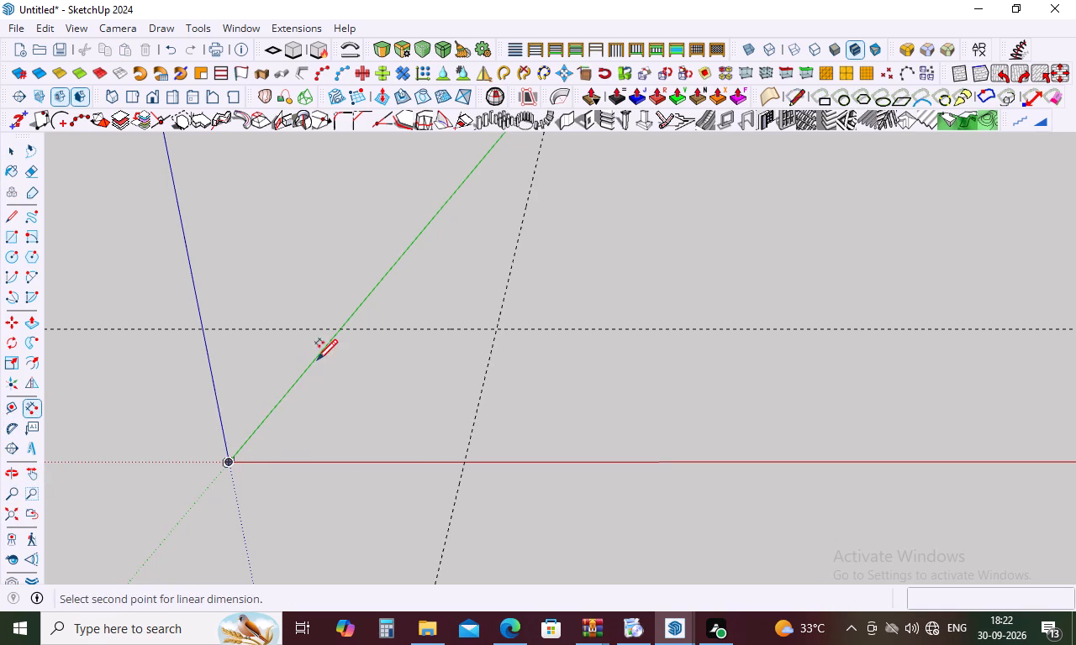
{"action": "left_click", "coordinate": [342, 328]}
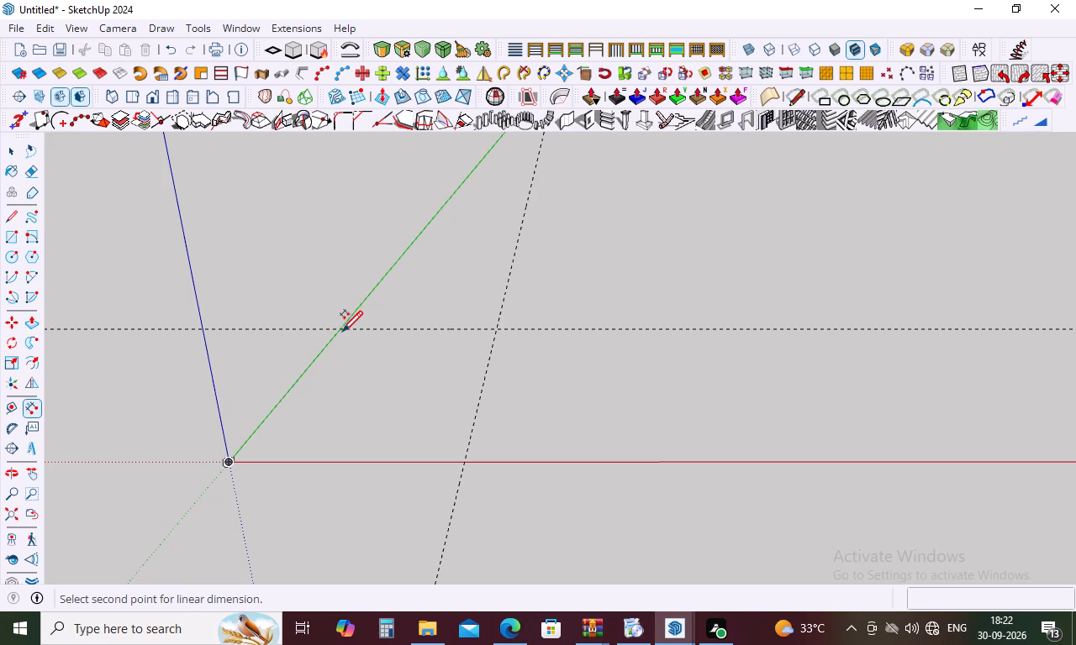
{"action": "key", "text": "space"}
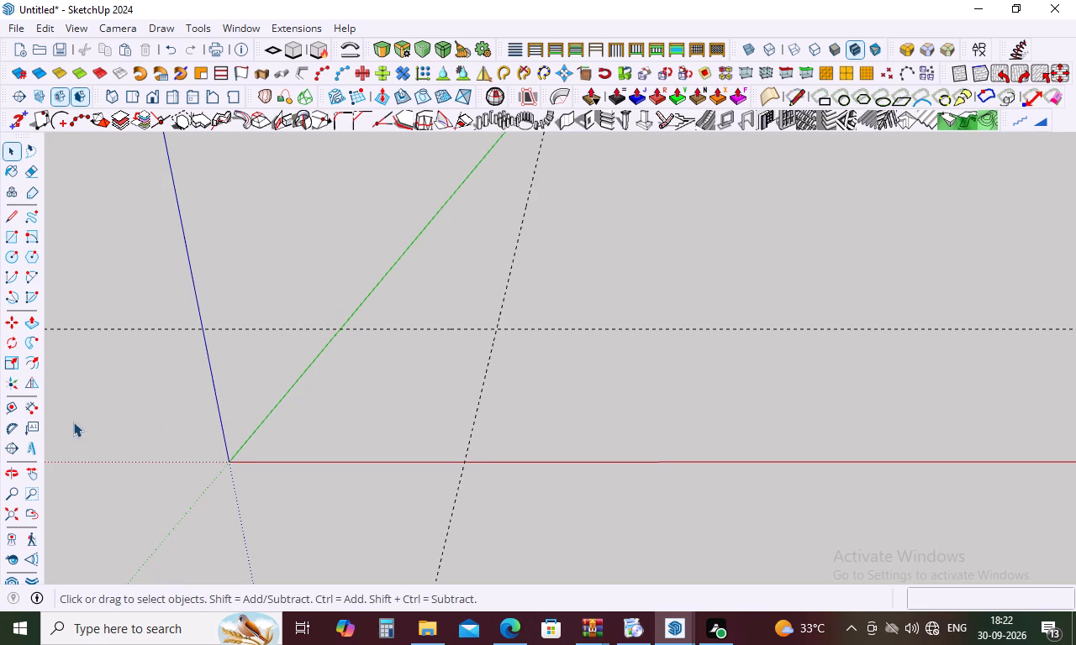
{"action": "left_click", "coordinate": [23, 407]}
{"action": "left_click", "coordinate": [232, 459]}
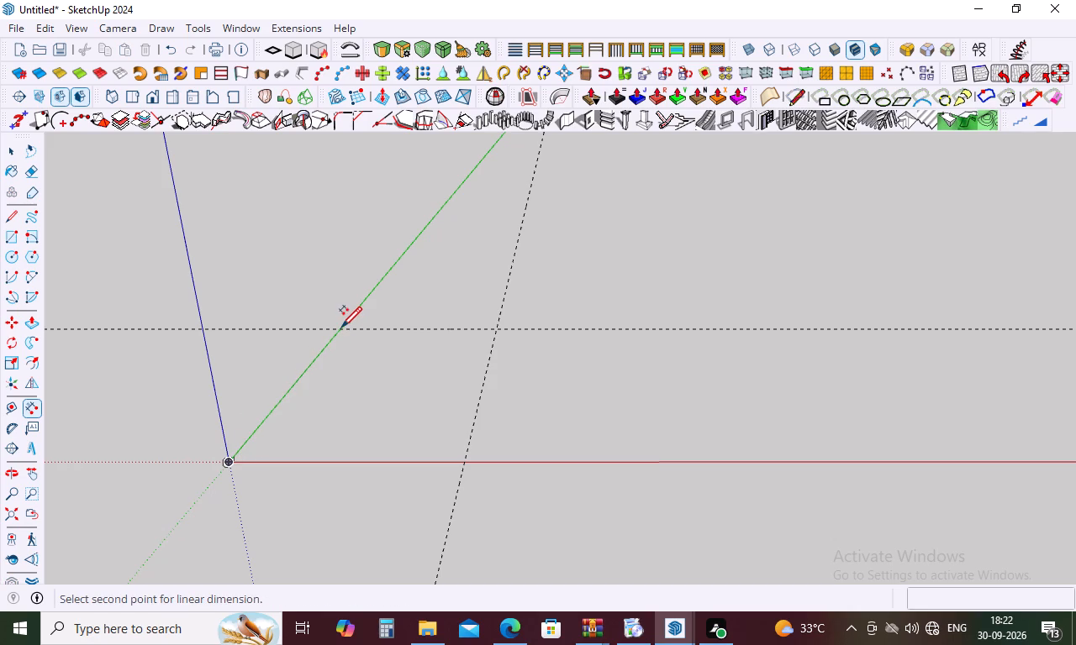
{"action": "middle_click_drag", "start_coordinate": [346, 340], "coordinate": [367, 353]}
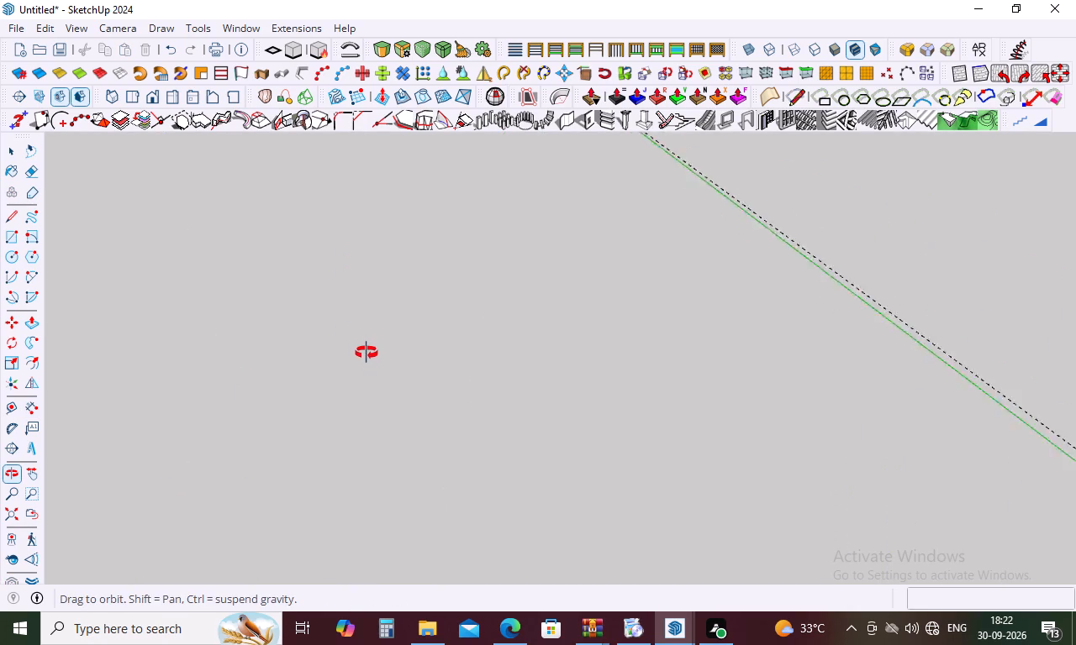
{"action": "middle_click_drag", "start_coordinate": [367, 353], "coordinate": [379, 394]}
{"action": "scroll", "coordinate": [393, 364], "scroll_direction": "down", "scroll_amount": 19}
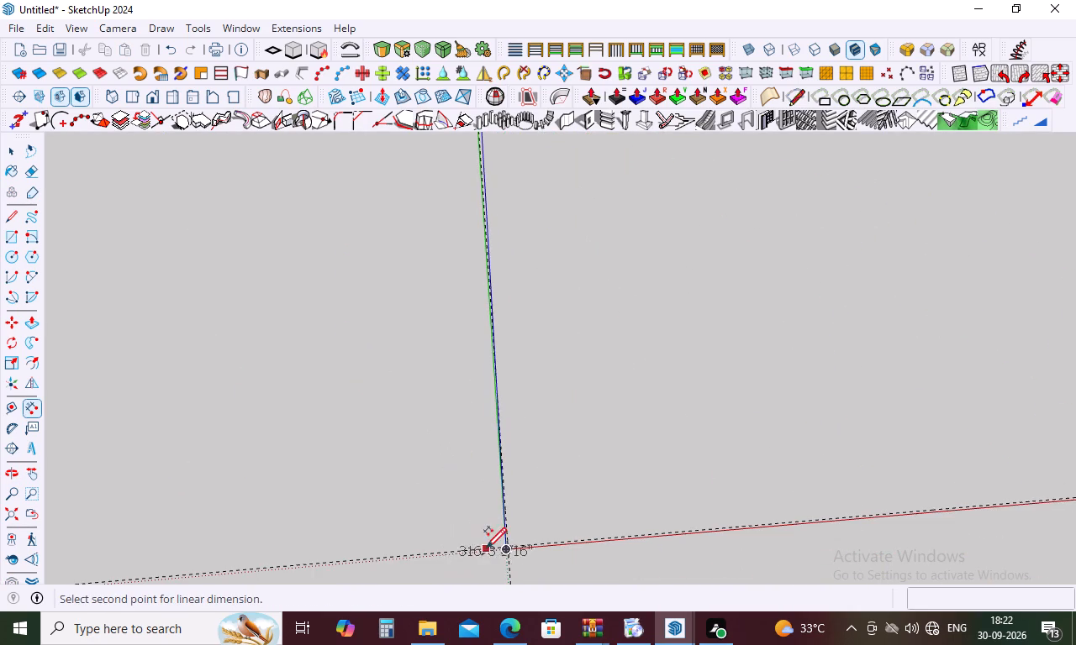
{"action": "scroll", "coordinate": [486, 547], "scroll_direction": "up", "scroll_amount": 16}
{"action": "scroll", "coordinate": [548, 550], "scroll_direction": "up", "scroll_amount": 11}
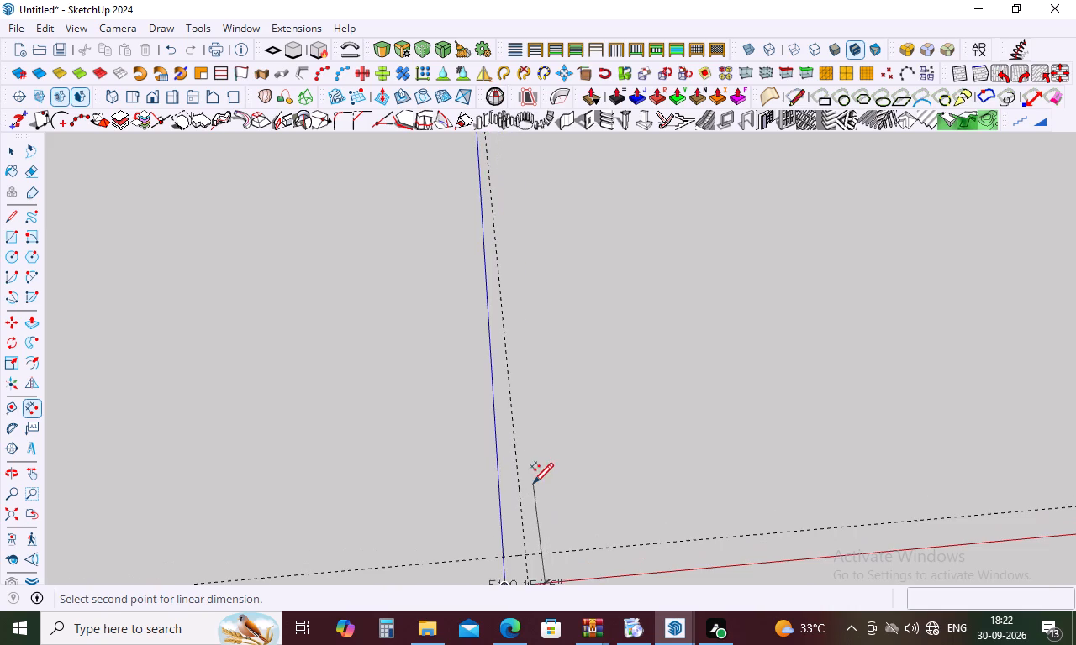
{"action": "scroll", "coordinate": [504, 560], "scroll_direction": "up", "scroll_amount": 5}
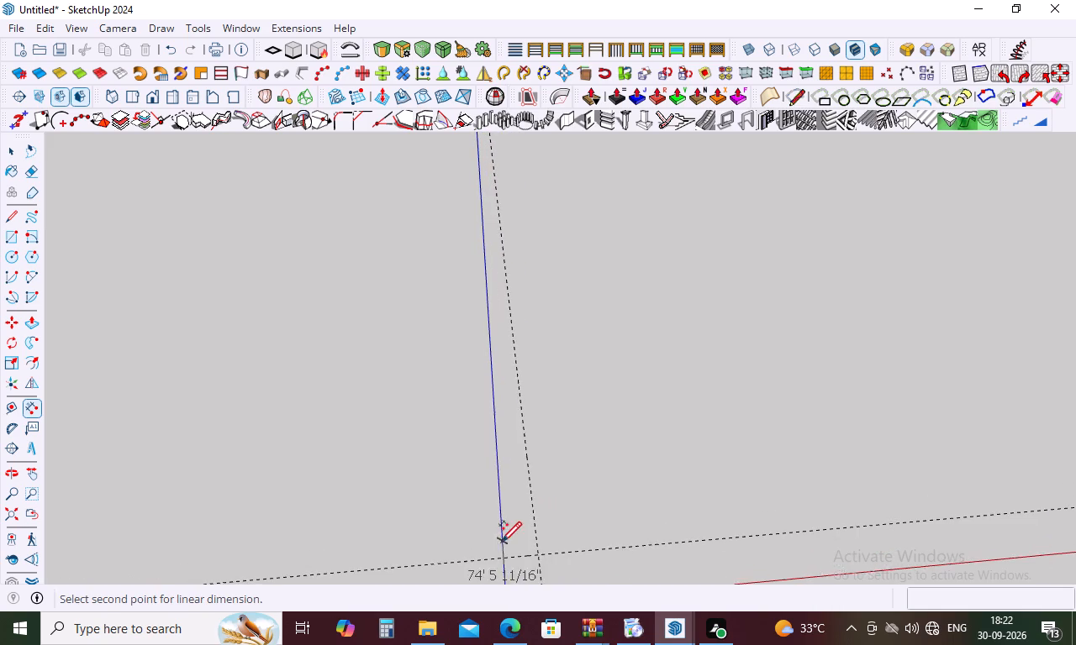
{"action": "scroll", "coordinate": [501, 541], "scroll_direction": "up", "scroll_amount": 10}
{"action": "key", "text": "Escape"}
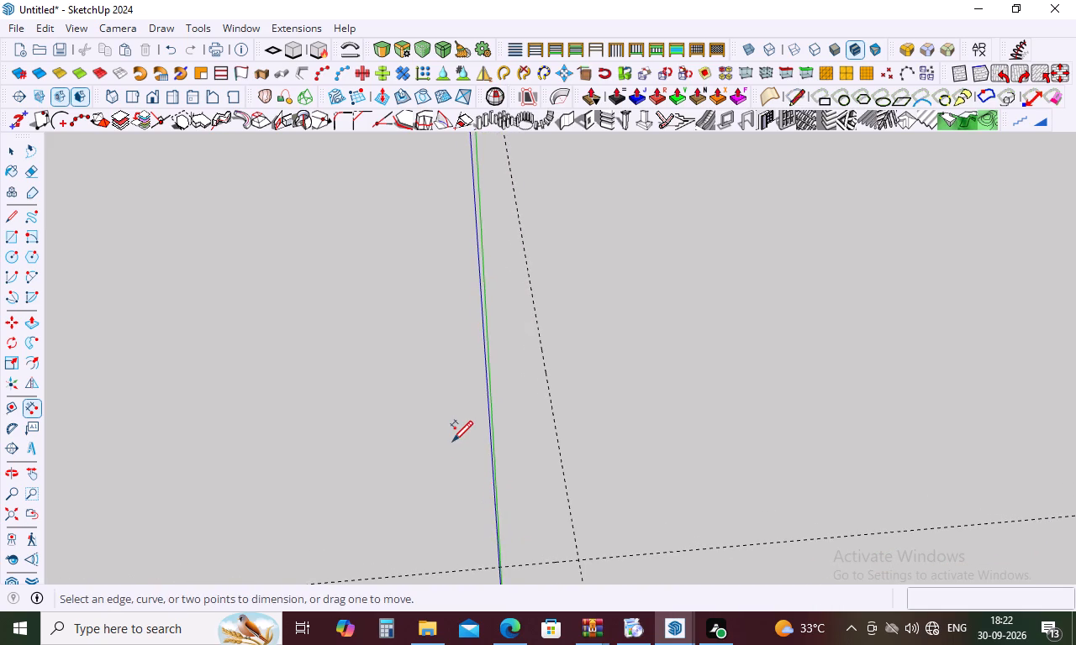
Delete all the guide lines from the model.
{"action": "scroll", "coordinate": [452, 440], "scroll_direction": "down", "scroll_amount": 10}
{"action": "middle_click_drag", "start_coordinate": [522, 545], "coordinate": [507, 494]}
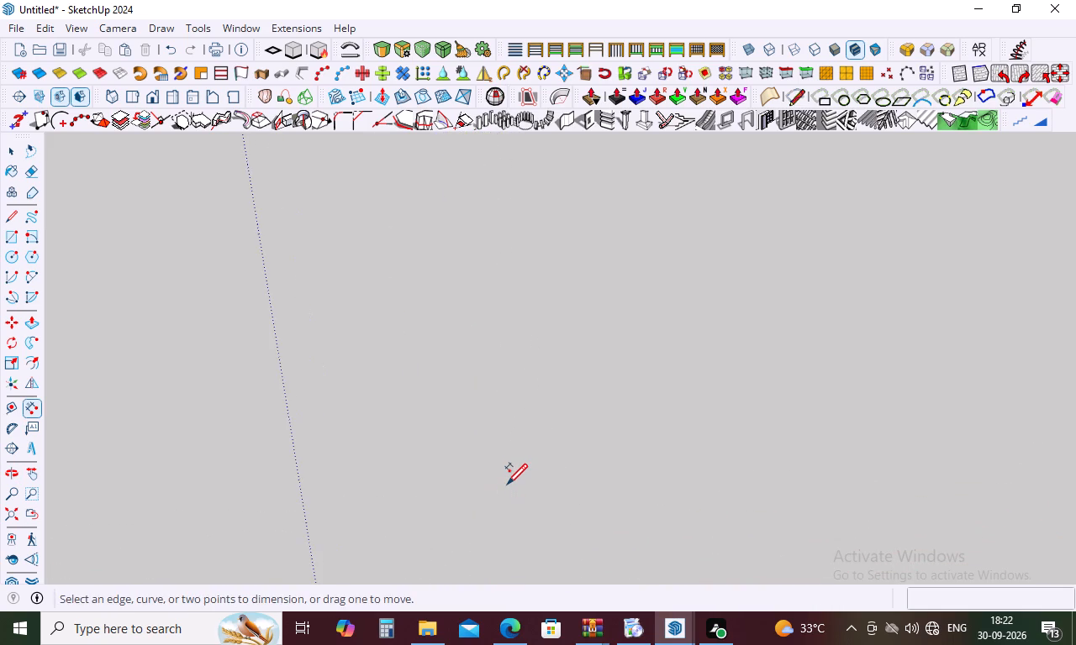
{"action": "scroll", "coordinate": [507, 483], "scroll_direction": "down", "scroll_amount": 16}
{"action": "scroll", "coordinate": [505, 483], "scroll_direction": "down", "scroll_amount": 5}
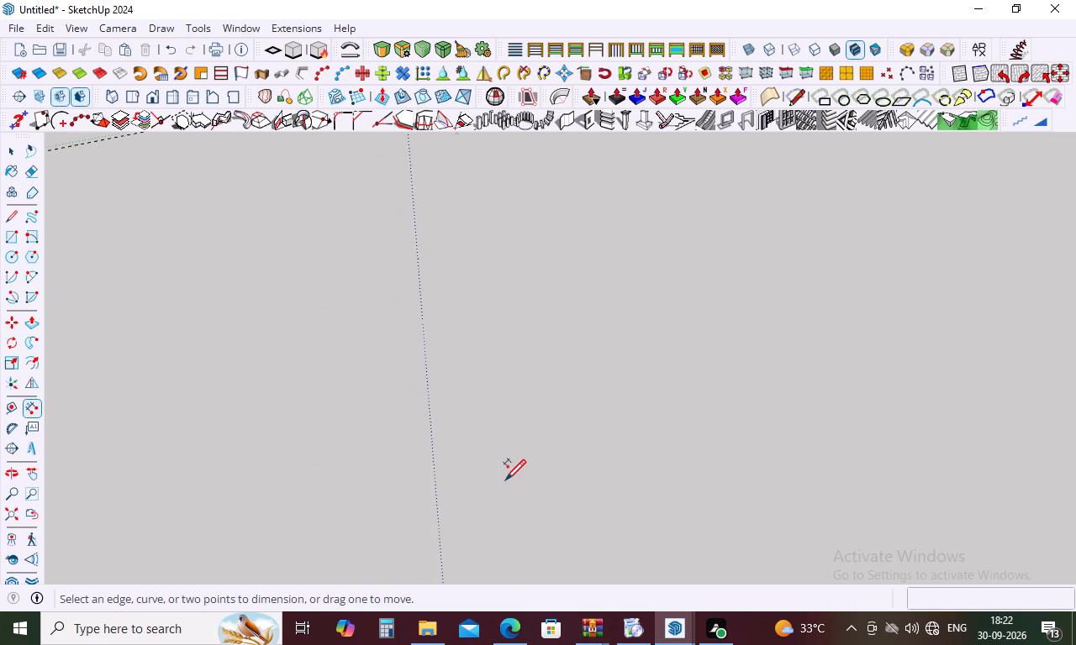
{"action": "scroll", "coordinate": [505, 479], "scroll_direction": "down", "scroll_amount": 15}
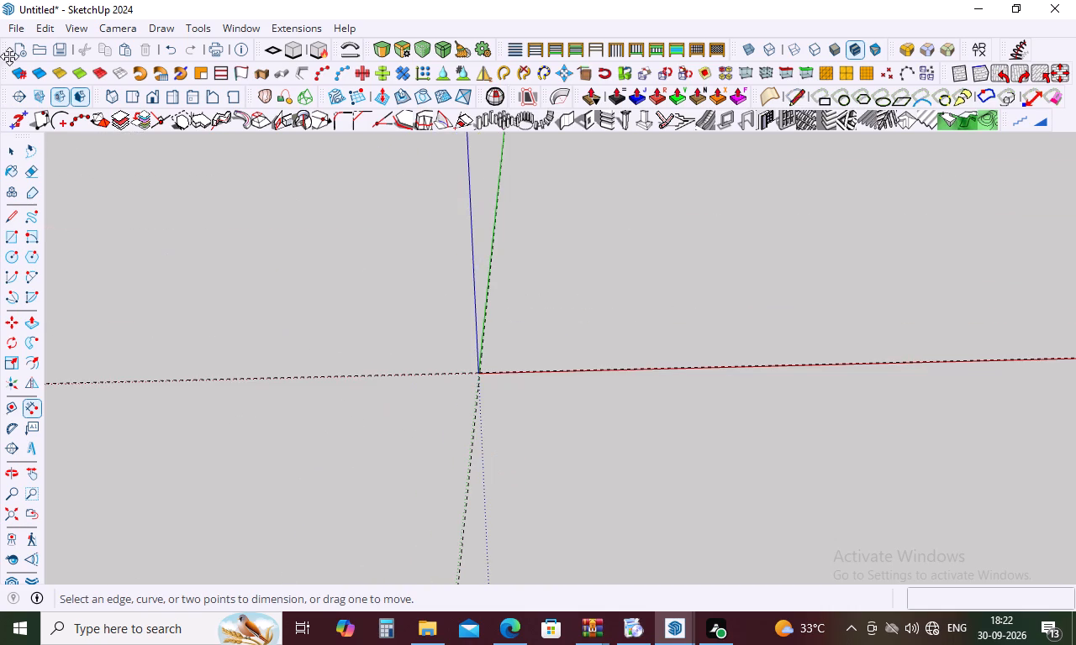
{"action": "left_click", "coordinate": [53, 29]}
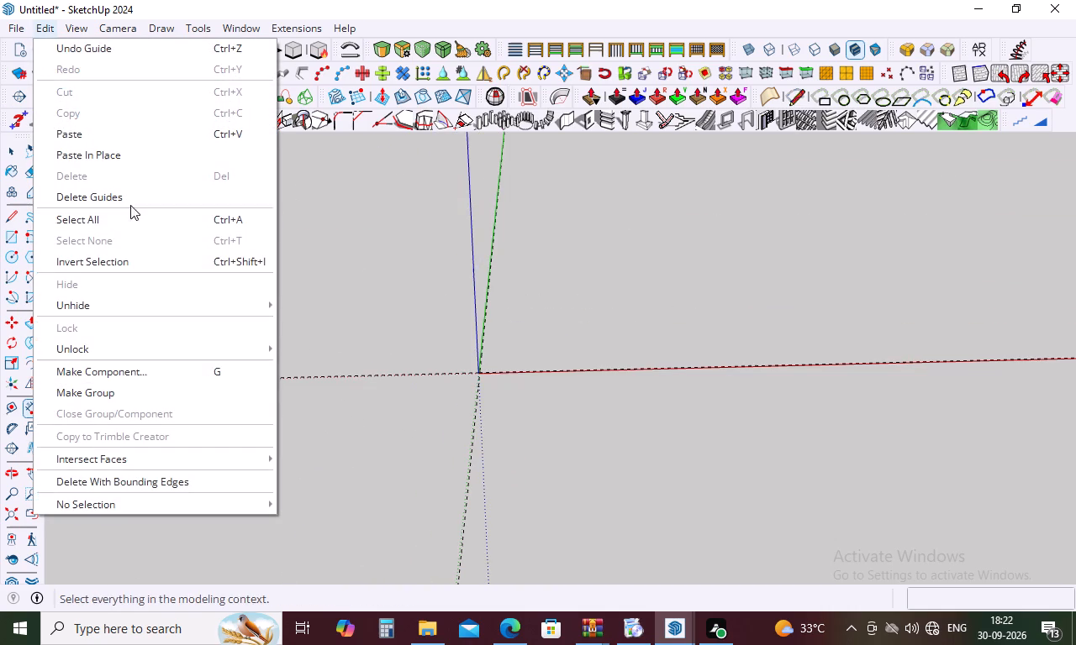
{"action": "left_click", "coordinate": [137, 197]}
Place a guide line parallel to the red axis at an offset of 50' along the green axis.
{"action": "middle_click_drag", "start_coordinate": [583, 366], "coordinate": [657, 331]}
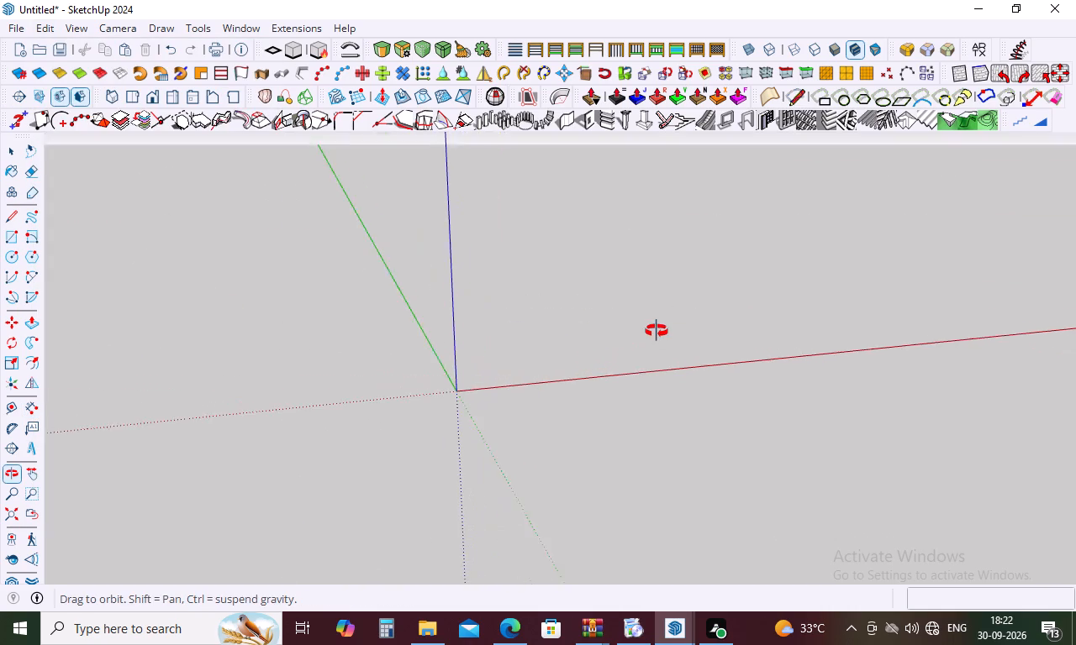
{"action": "middle_click_drag", "start_coordinate": [657, 331], "coordinate": [622, 312]}
{"action": "scroll", "coordinate": [631, 359], "scroll_direction": "up", "scroll_amount": 9}
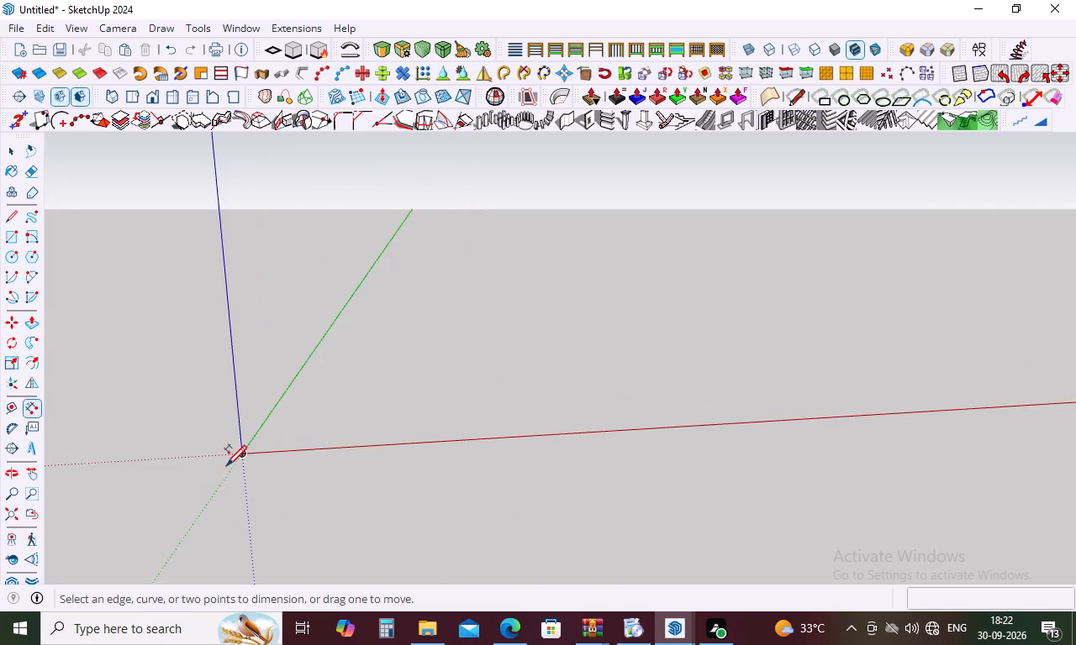
{"action": "key", "text": "t"}
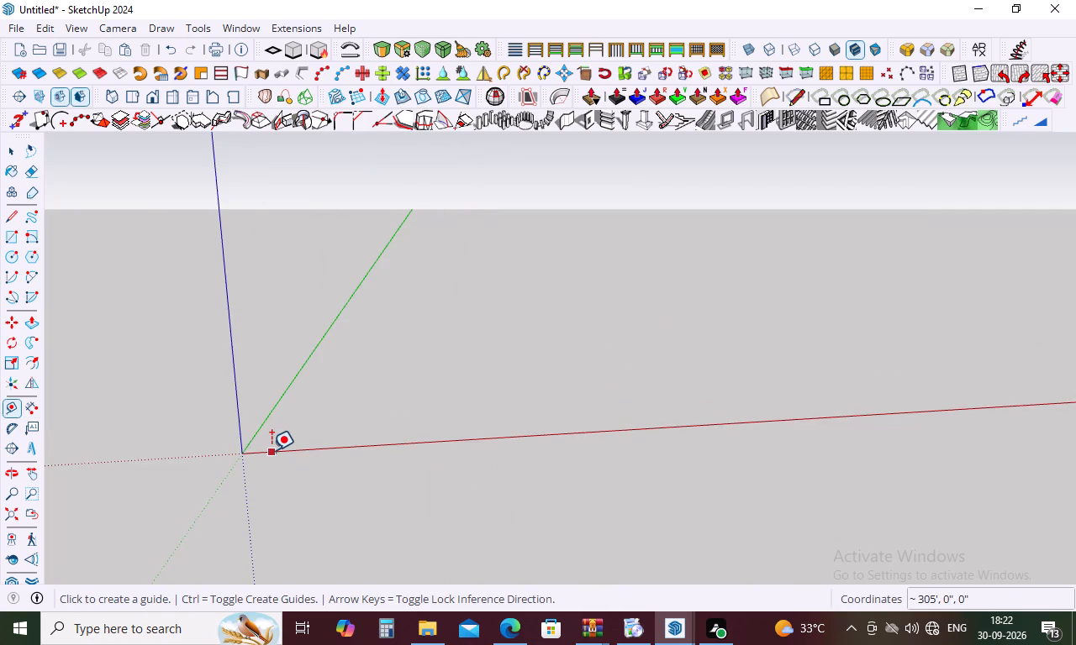
{"action": "left_click", "coordinate": [272, 450]}
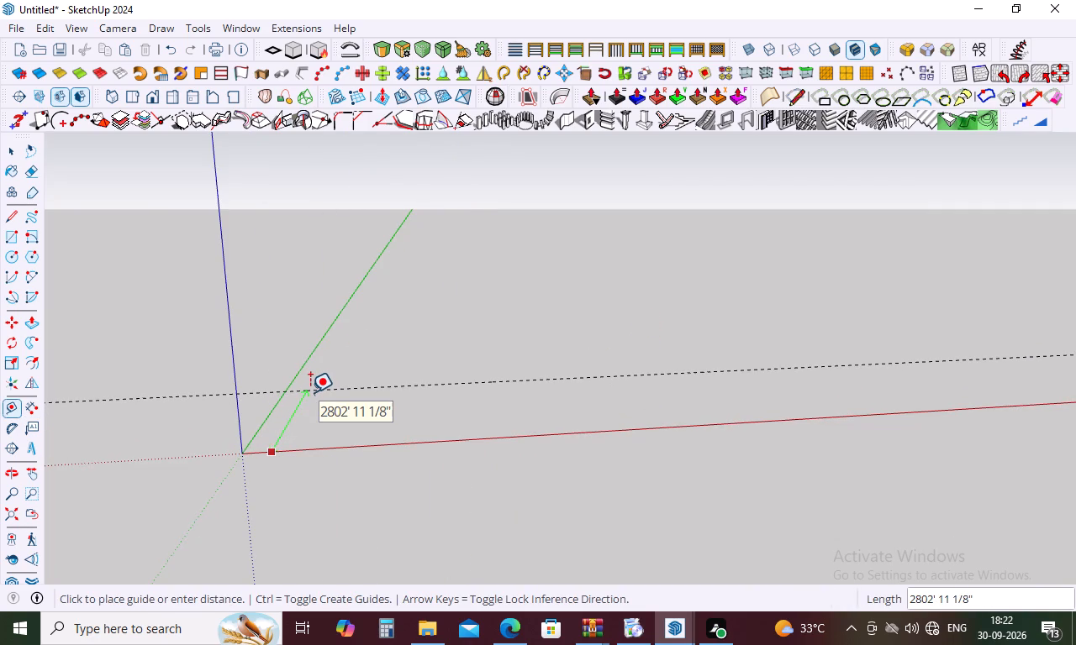
{"action": "type", "text": "50'"}
{"action": "key", "text": "Return"}
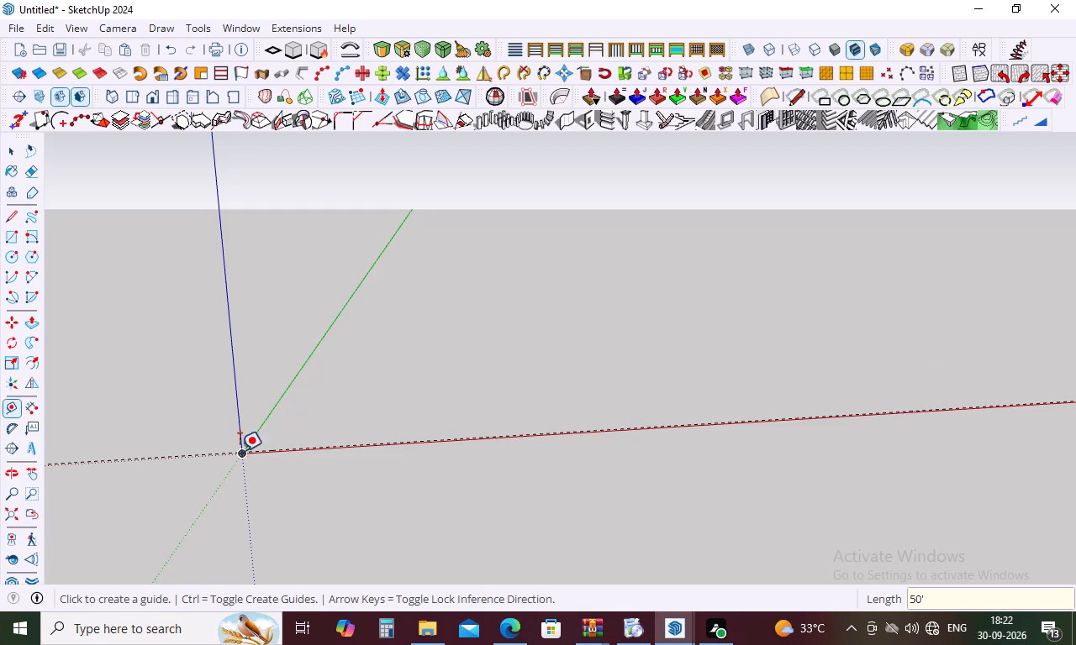
Examine the new guide line's position near the origin from several angles and distances.
{"action": "scroll", "coordinate": [226, 471], "scroll_direction": "up", "scroll_amount": 15}
{"action": "middle_click_drag", "start_coordinate": [226, 456], "coordinate": [235, 502]}
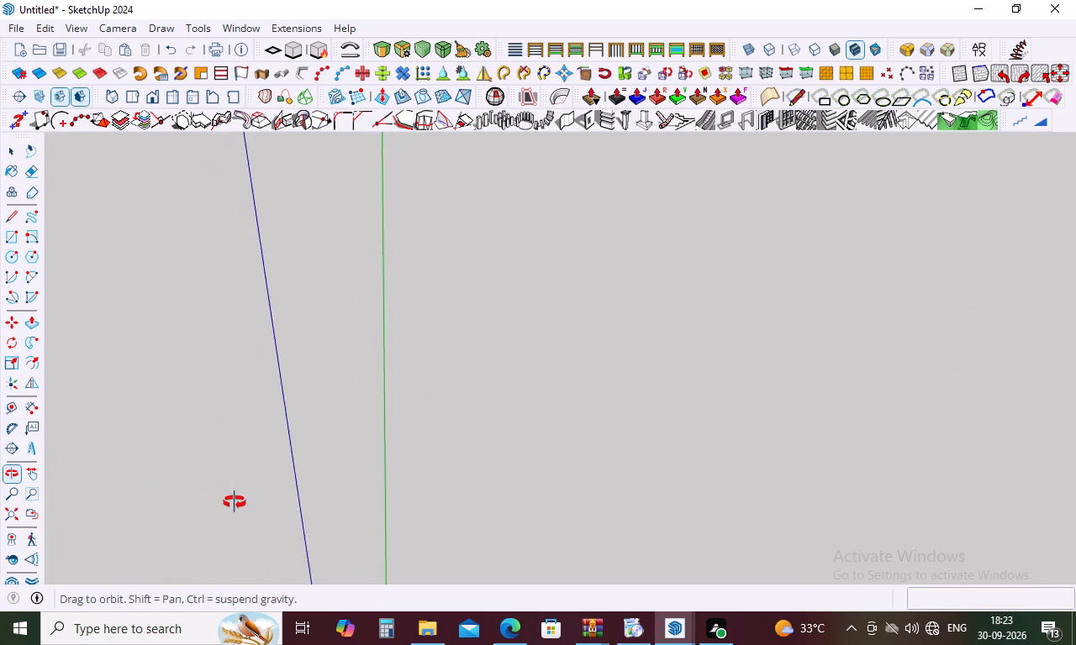
{"action": "middle_click_drag", "start_coordinate": [235, 502], "coordinate": [235, 500]}
{"action": "middle_click_drag", "start_coordinate": [235, 498], "coordinate": [238, 446]}
{"action": "scroll", "coordinate": [437, 361], "scroll_direction": "down", "scroll_amount": 4}
{"action": "middle_click_drag", "start_coordinate": [461, 352], "coordinate": [463, 401]}
{"action": "middle_click_drag", "start_coordinate": [463, 399], "coordinate": [448, 354]}
{"action": "scroll", "coordinate": [433, 349], "scroll_direction": "up", "scroll_amount": 5}
{"action": "scroll", "coordinate": [116, 312], "scroll_direction": "up", "scroll_amount": 4}
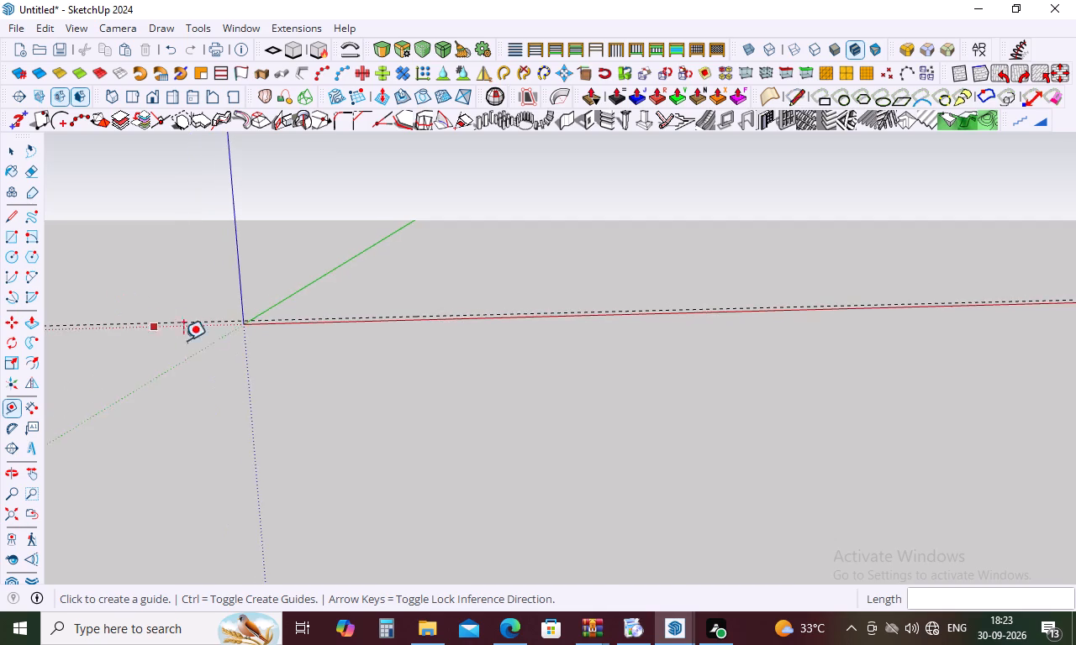
{"action": "scroll", "coordinate": [225, 343], "scroll_direction": "up", "scroll_amount": 10}
{"action": "middle_click", "coordinate": [247, 320]}
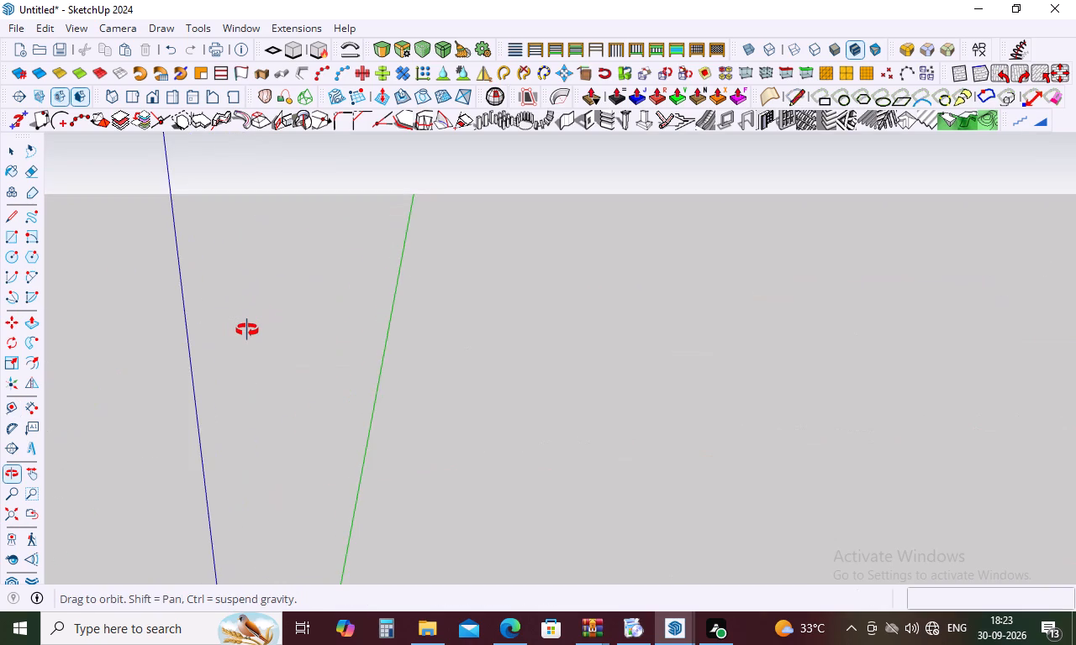
{"action": "middle_click_drag", "start_coordinate": [247, 311], "coordinate": [249, 323]}
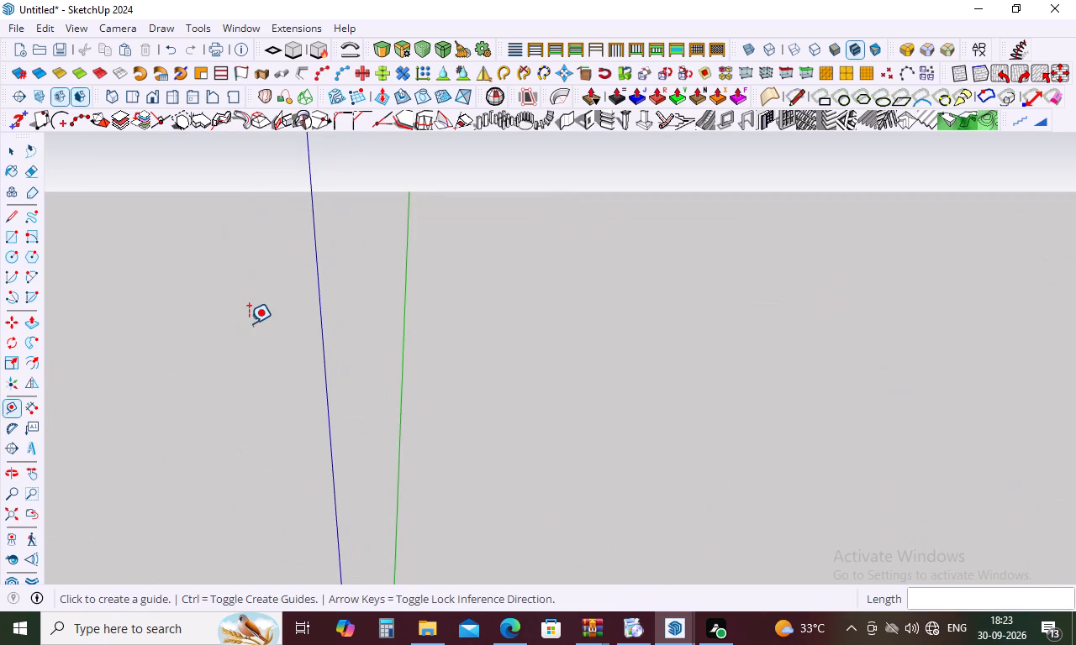
{"action": "key", "text": "Escape"}
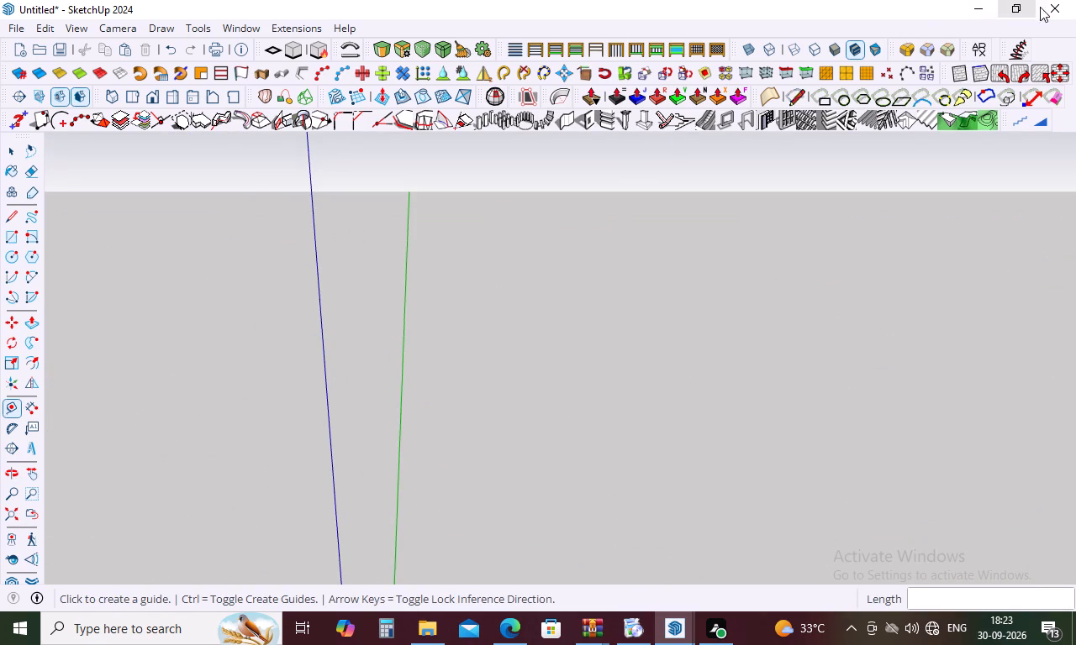
Close the untitled model and the program without saving the changes.
{"action": "left_click", "coordinate": [1057, 10]}
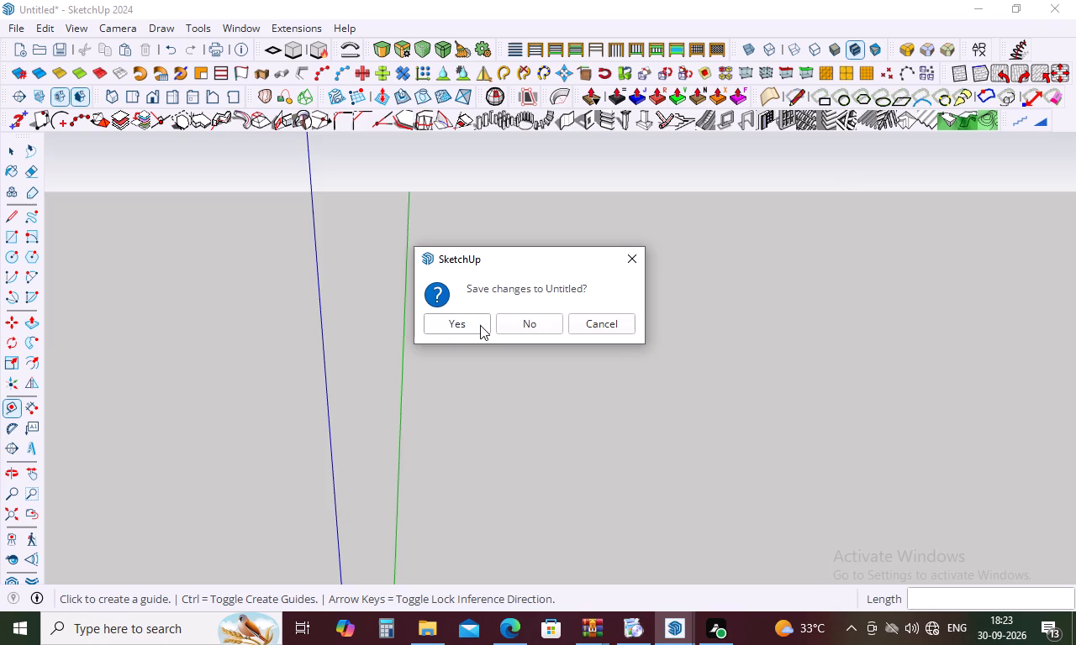
{"action": "left_click", "coordinate": [538, 328]}
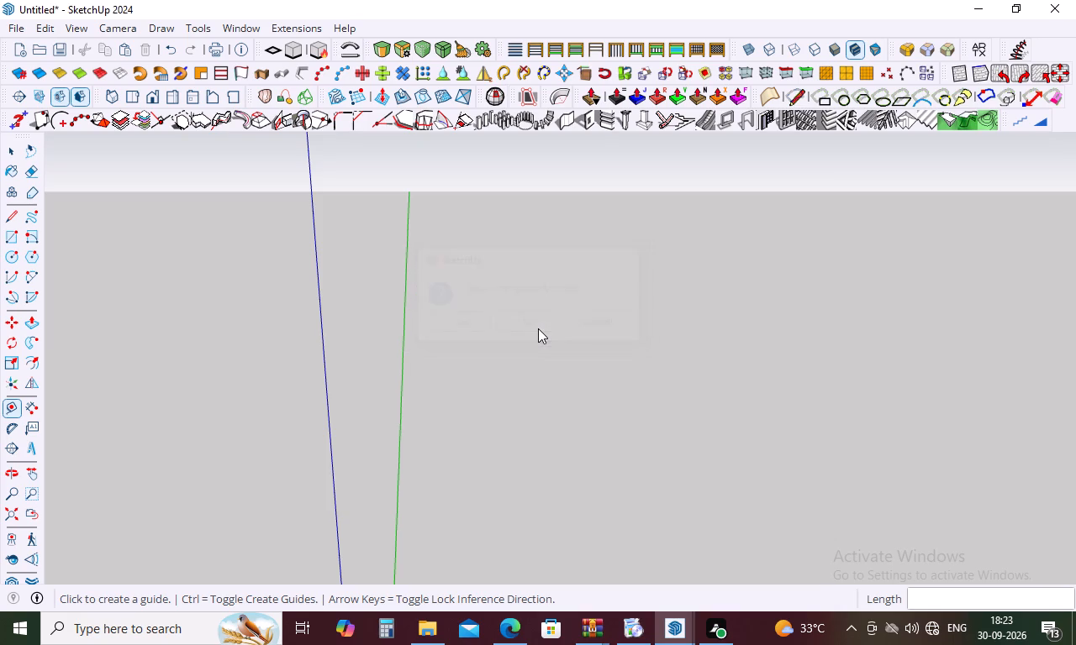
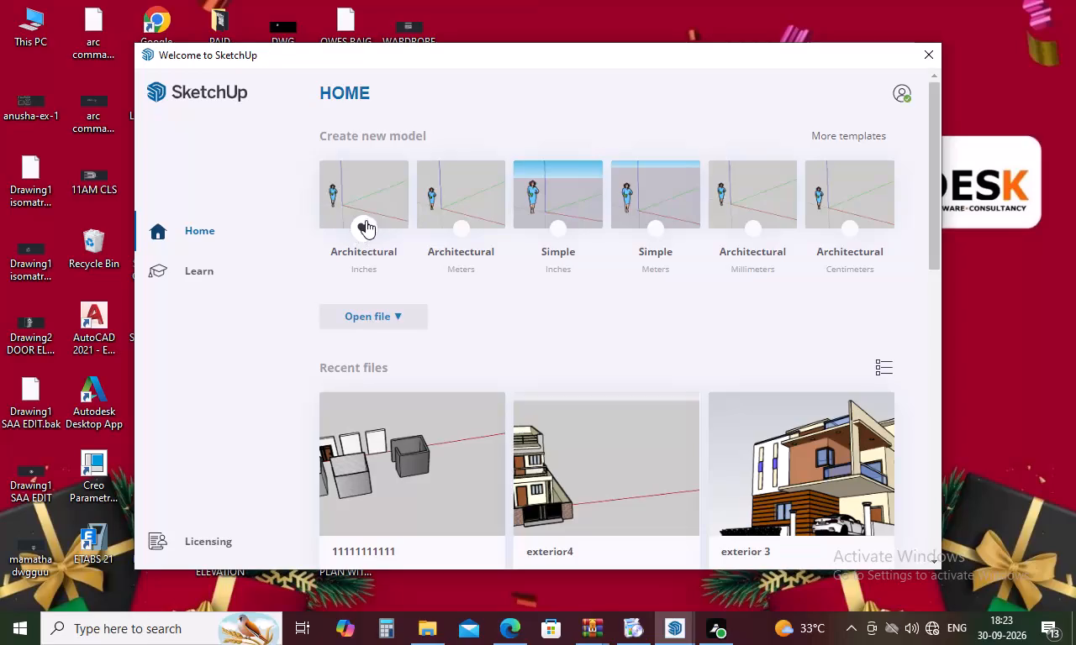
Create a new model from the Architectural template in inches.
{"action": "double_click", "coordinate": [372, 218]}
{"action": "double_click", "coordinate": [372, 218]}
{"action": "triple_click", "coordinate": [366, 219]}
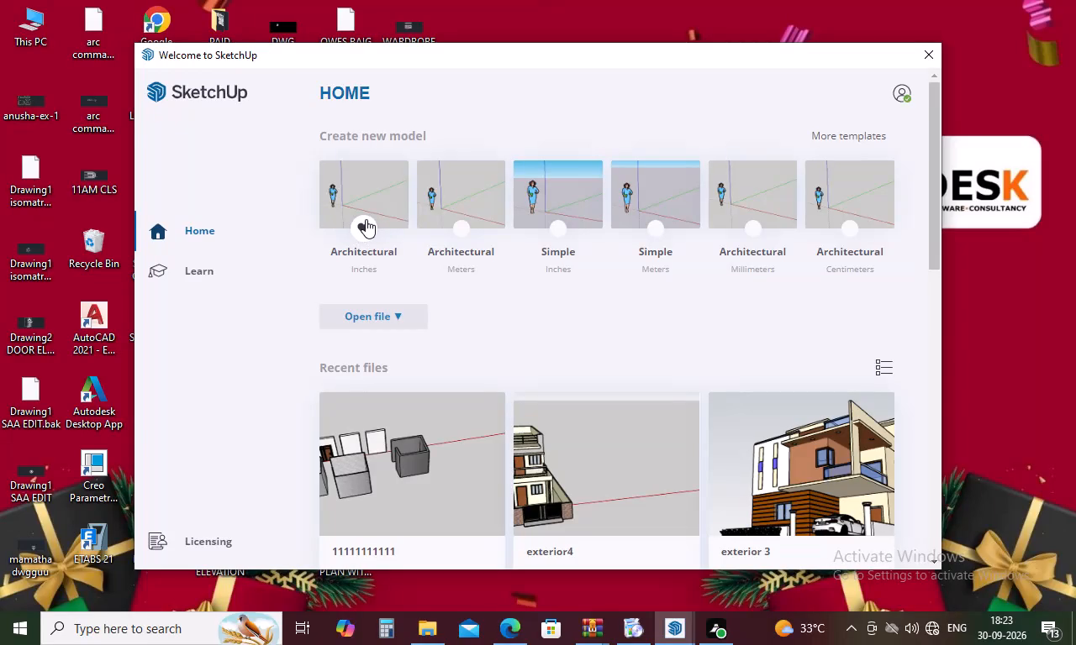
{"action": "right_click", "coordinate": [366, 219]}
{"action": "double_click", "coordinate": [366, 219]}
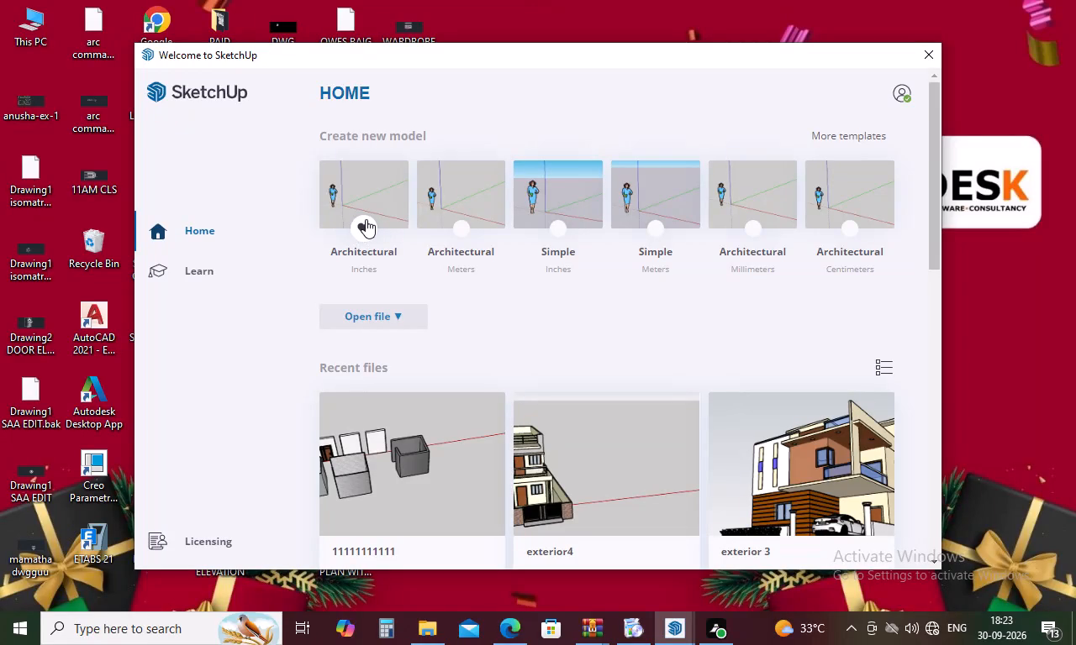
{"action": "triple_click", "coordinate": [363, 219]}
{"action": "left_click", "coordinate": [363, 219]}
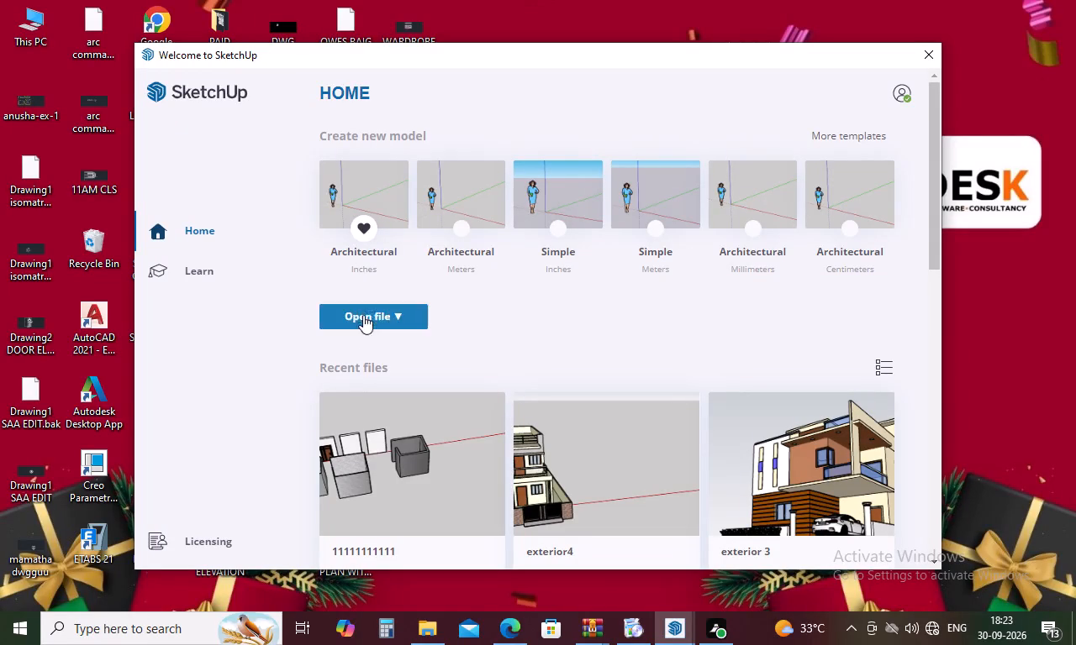
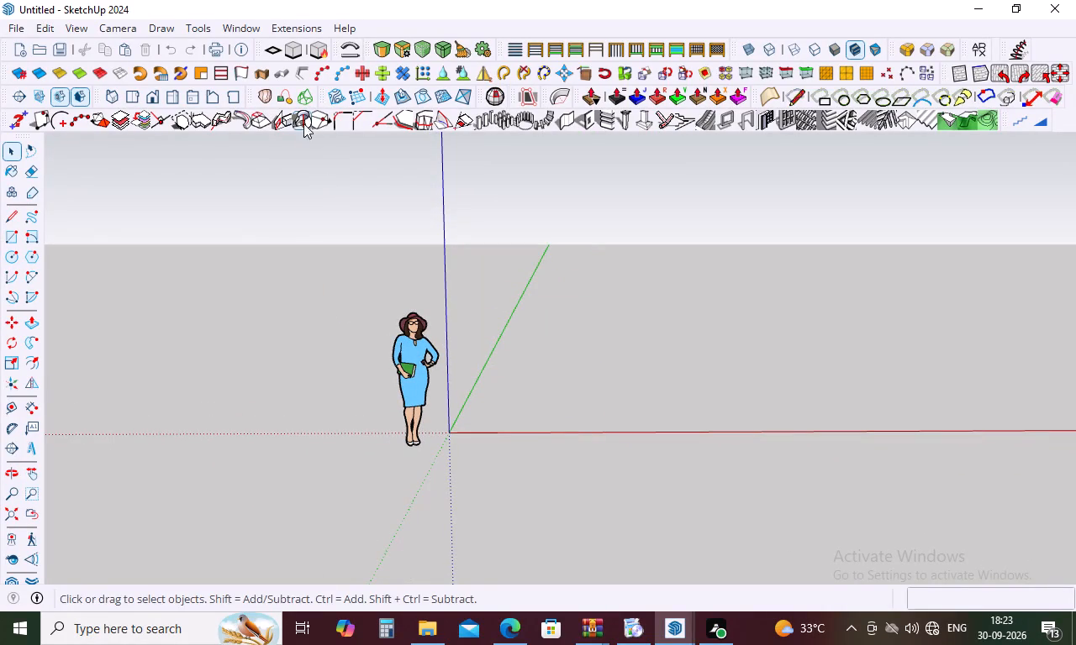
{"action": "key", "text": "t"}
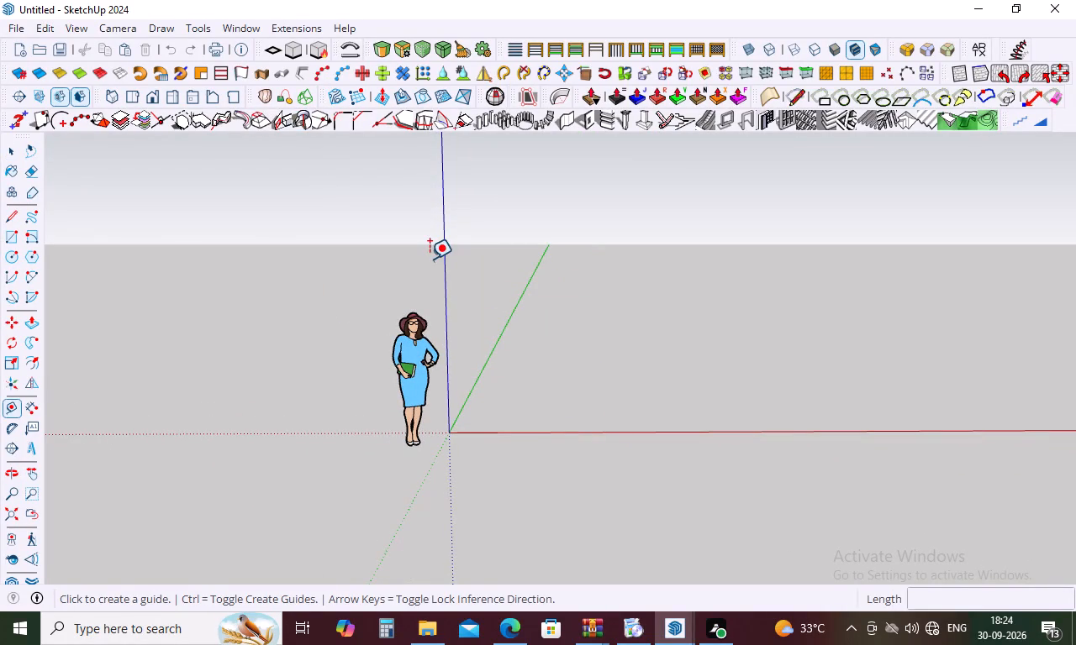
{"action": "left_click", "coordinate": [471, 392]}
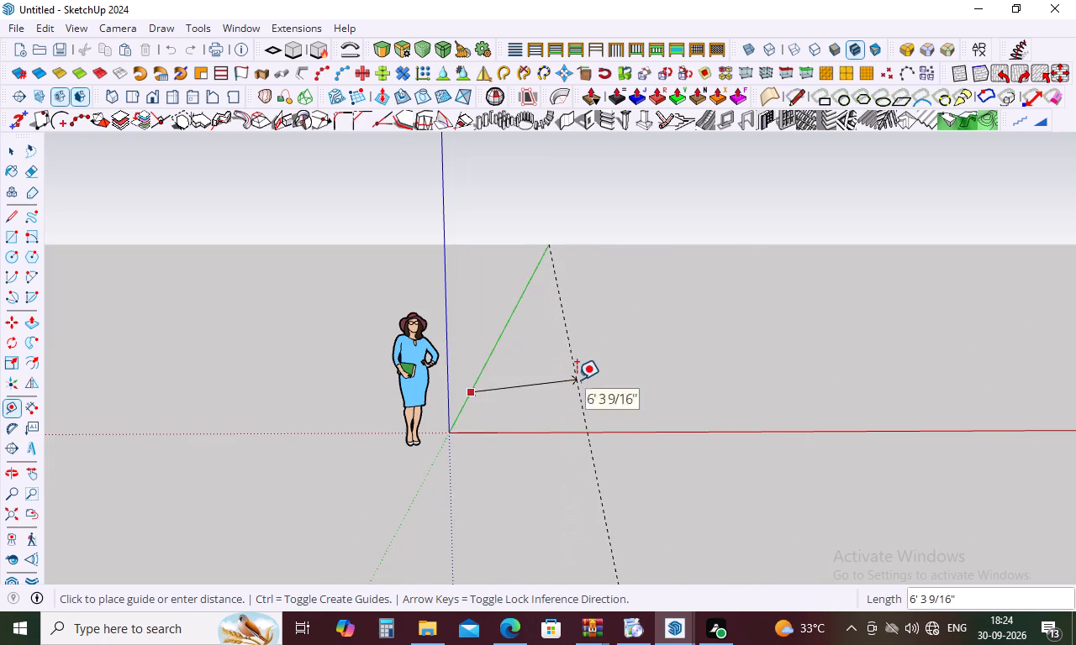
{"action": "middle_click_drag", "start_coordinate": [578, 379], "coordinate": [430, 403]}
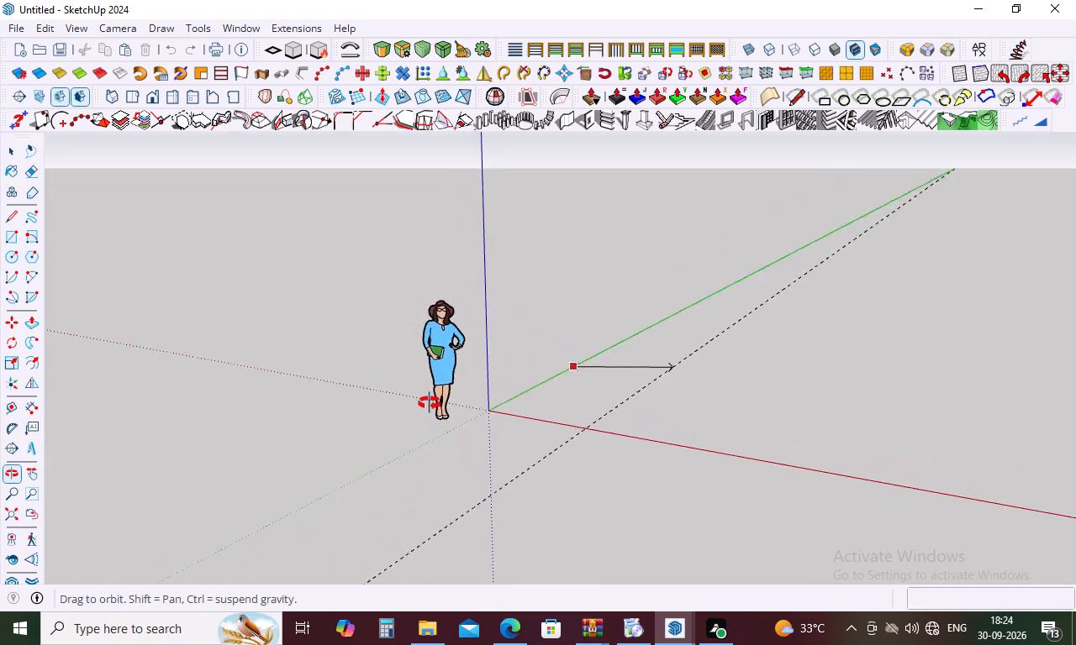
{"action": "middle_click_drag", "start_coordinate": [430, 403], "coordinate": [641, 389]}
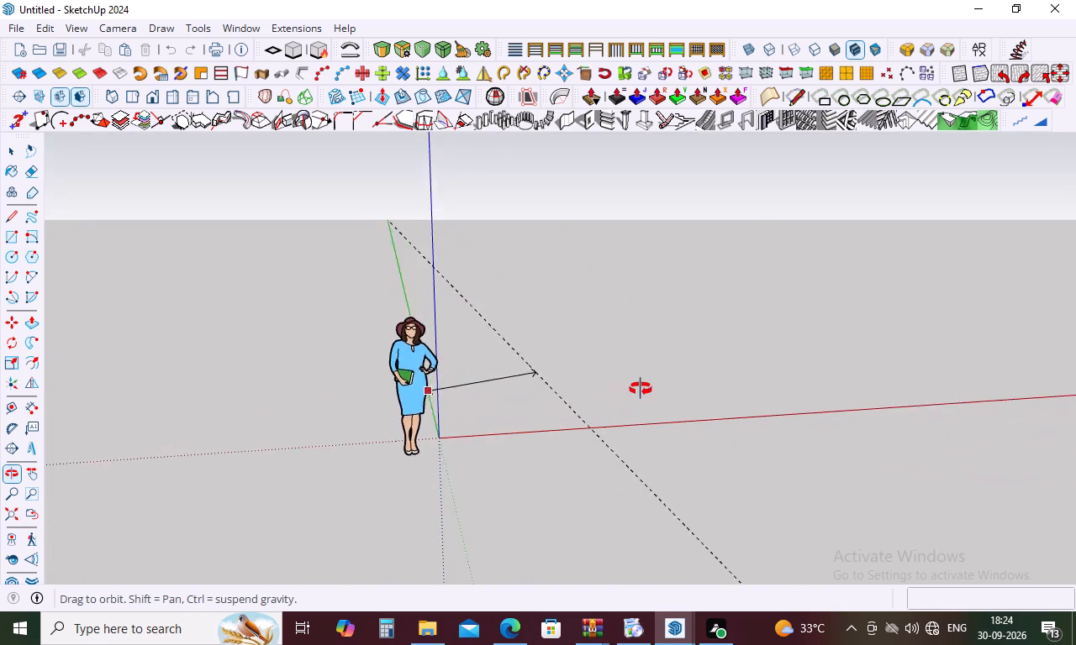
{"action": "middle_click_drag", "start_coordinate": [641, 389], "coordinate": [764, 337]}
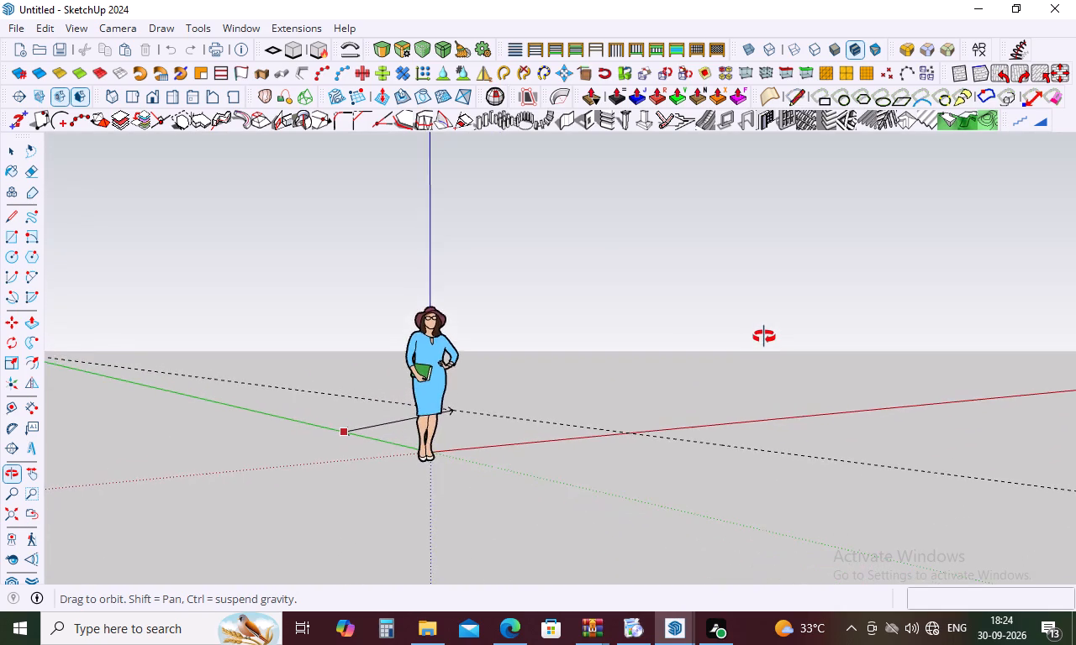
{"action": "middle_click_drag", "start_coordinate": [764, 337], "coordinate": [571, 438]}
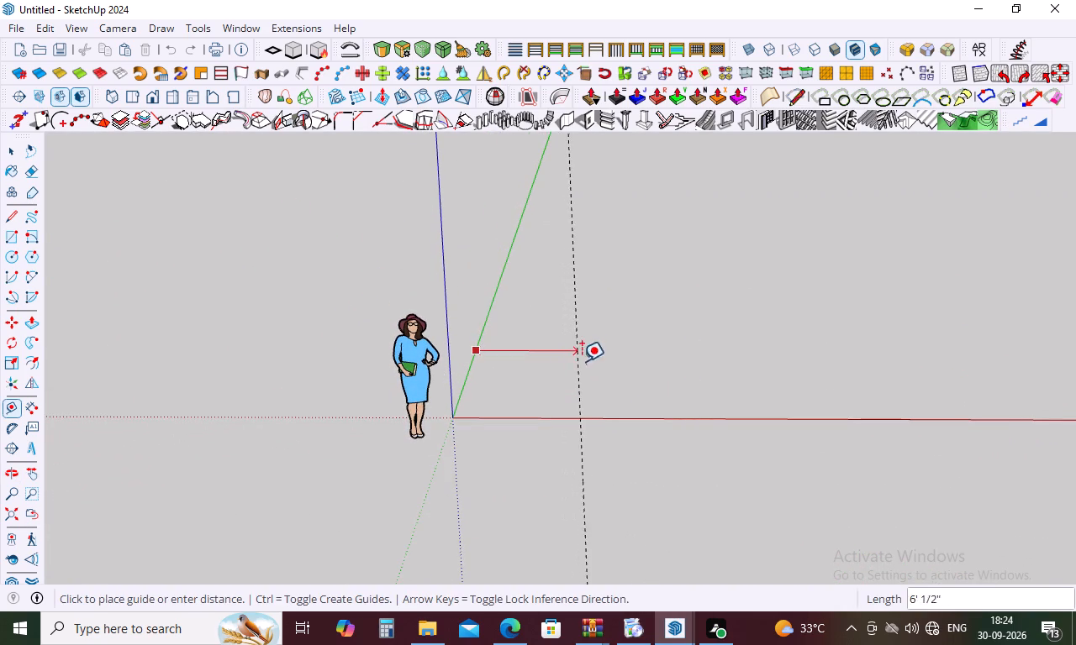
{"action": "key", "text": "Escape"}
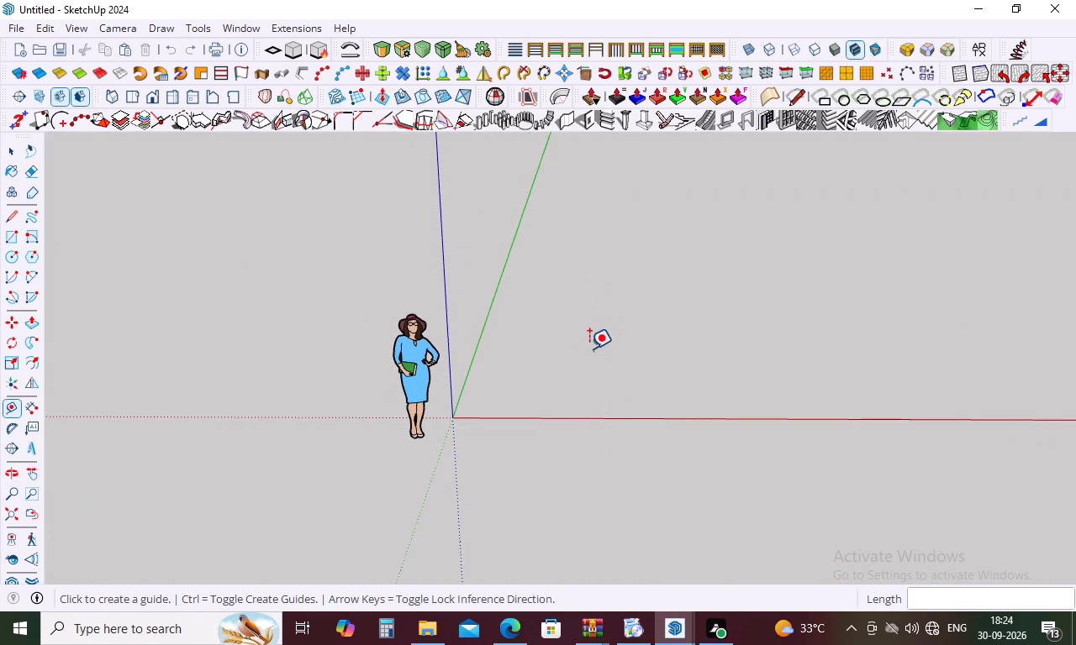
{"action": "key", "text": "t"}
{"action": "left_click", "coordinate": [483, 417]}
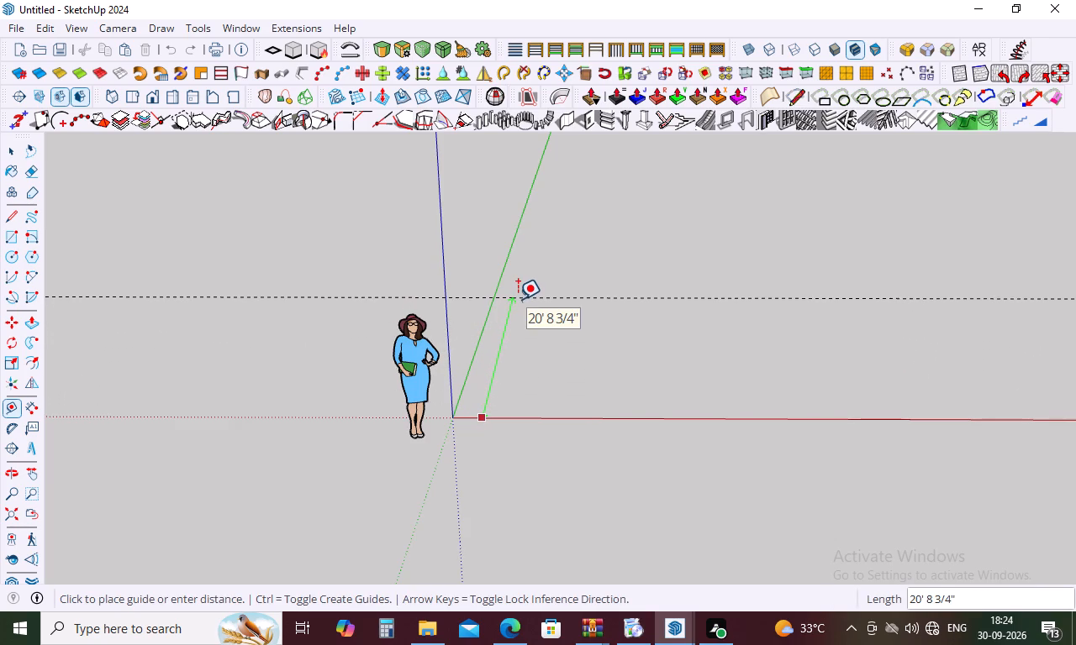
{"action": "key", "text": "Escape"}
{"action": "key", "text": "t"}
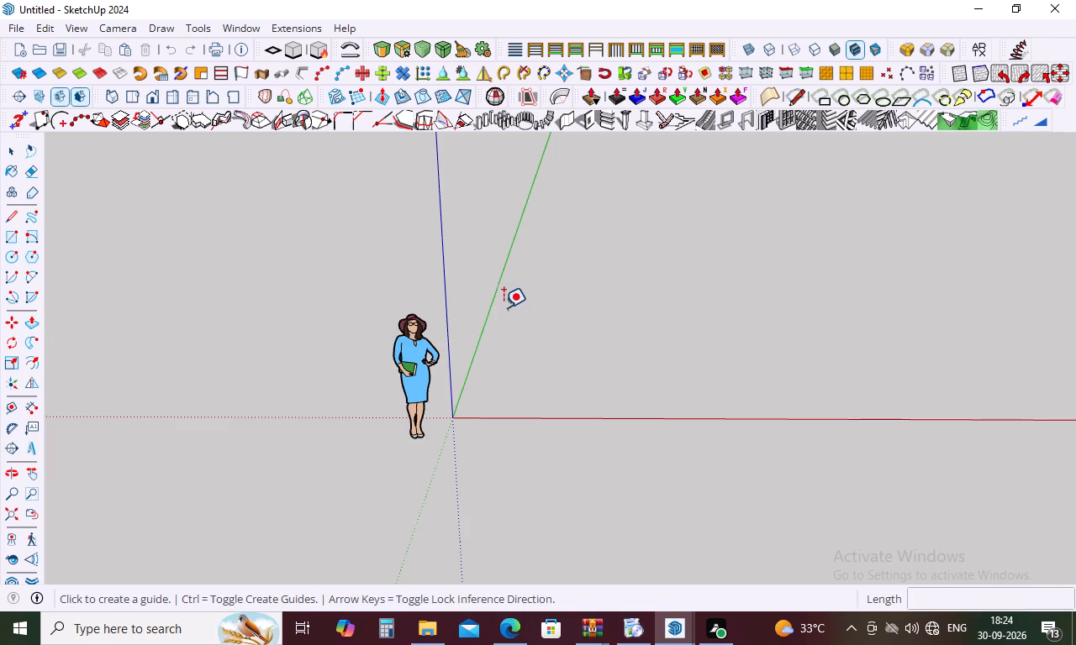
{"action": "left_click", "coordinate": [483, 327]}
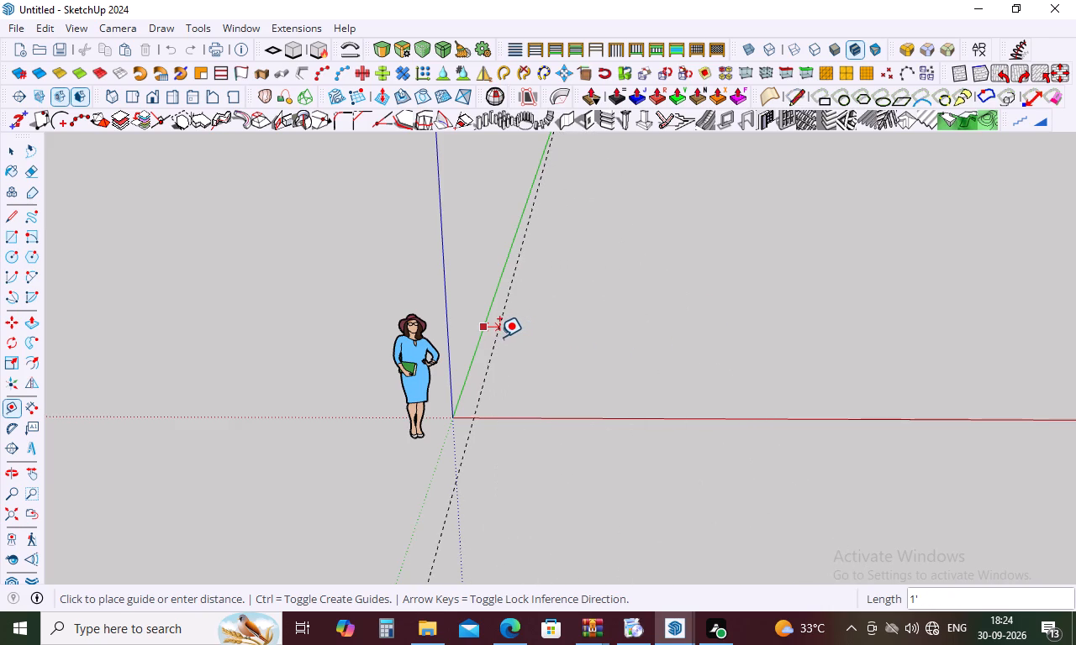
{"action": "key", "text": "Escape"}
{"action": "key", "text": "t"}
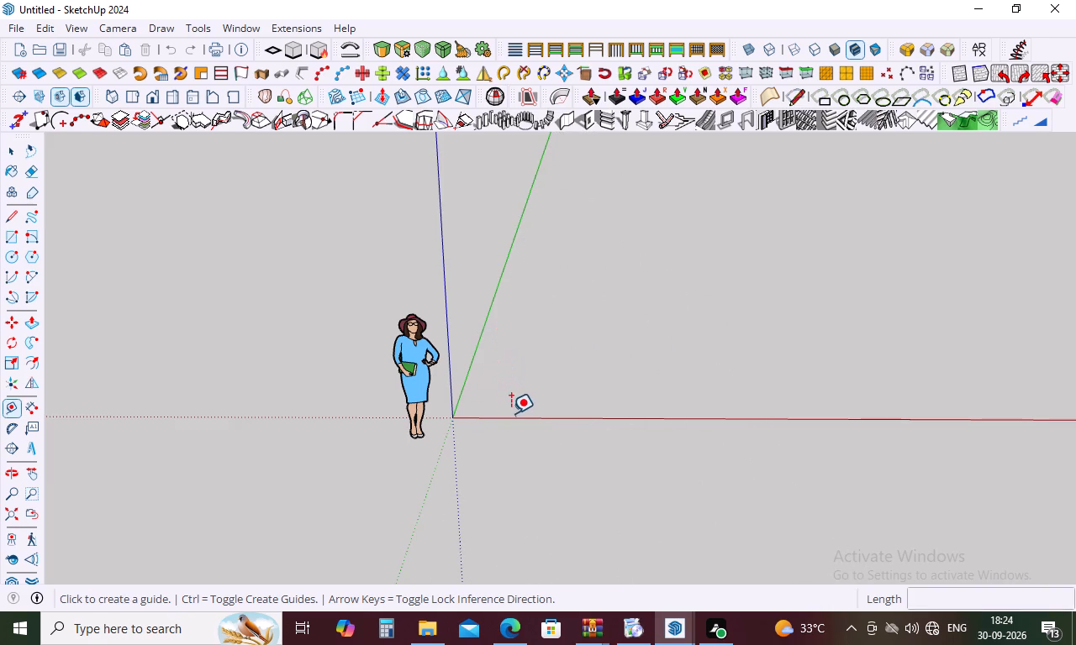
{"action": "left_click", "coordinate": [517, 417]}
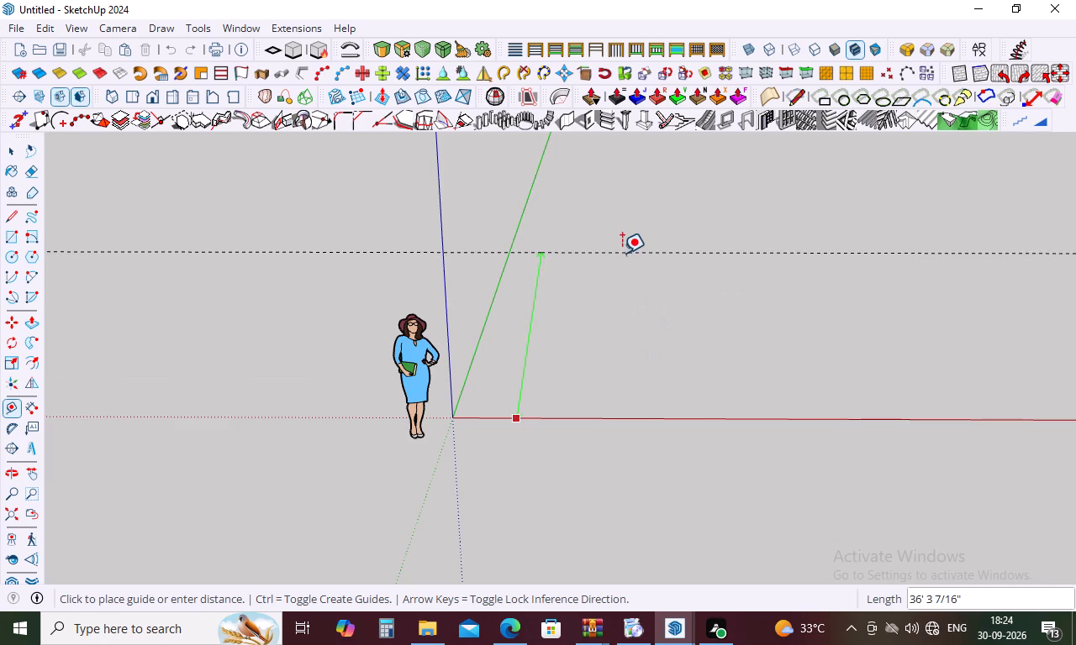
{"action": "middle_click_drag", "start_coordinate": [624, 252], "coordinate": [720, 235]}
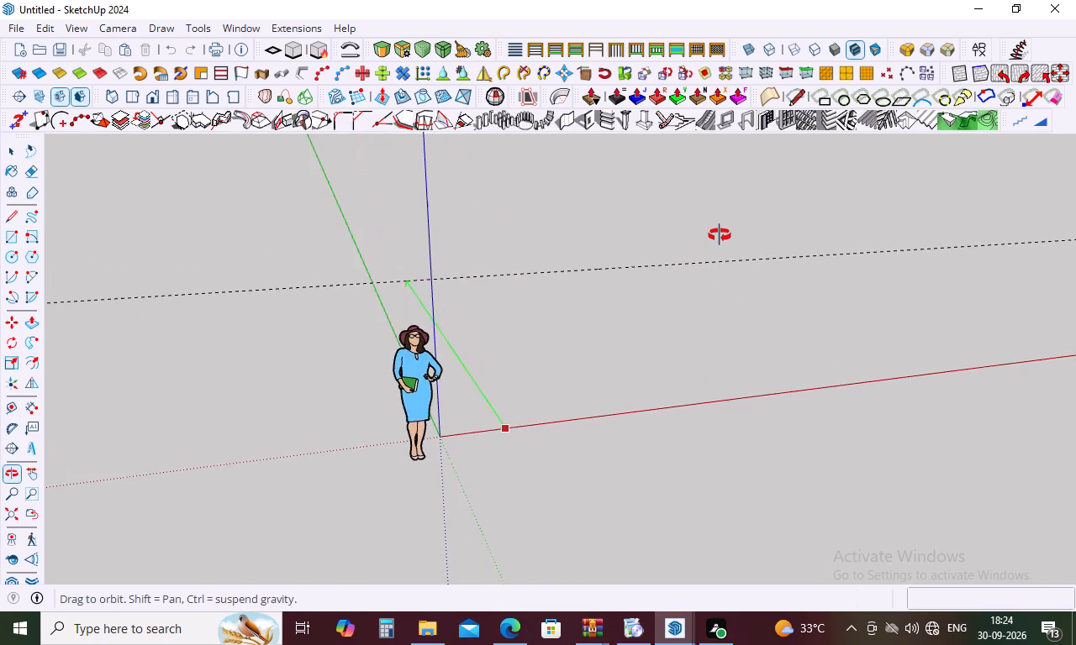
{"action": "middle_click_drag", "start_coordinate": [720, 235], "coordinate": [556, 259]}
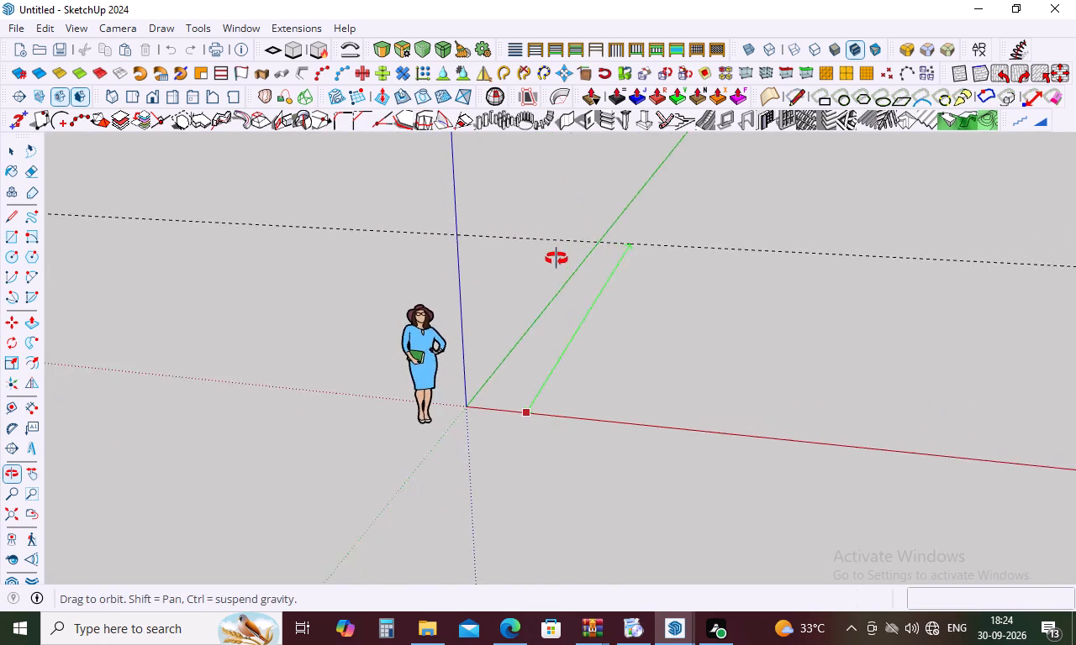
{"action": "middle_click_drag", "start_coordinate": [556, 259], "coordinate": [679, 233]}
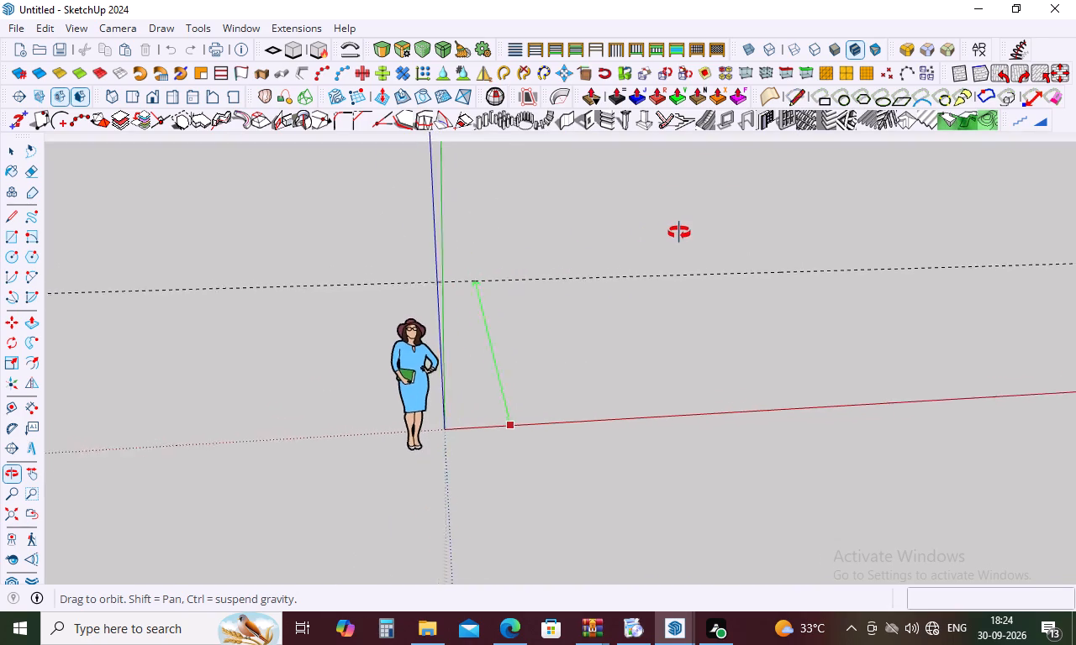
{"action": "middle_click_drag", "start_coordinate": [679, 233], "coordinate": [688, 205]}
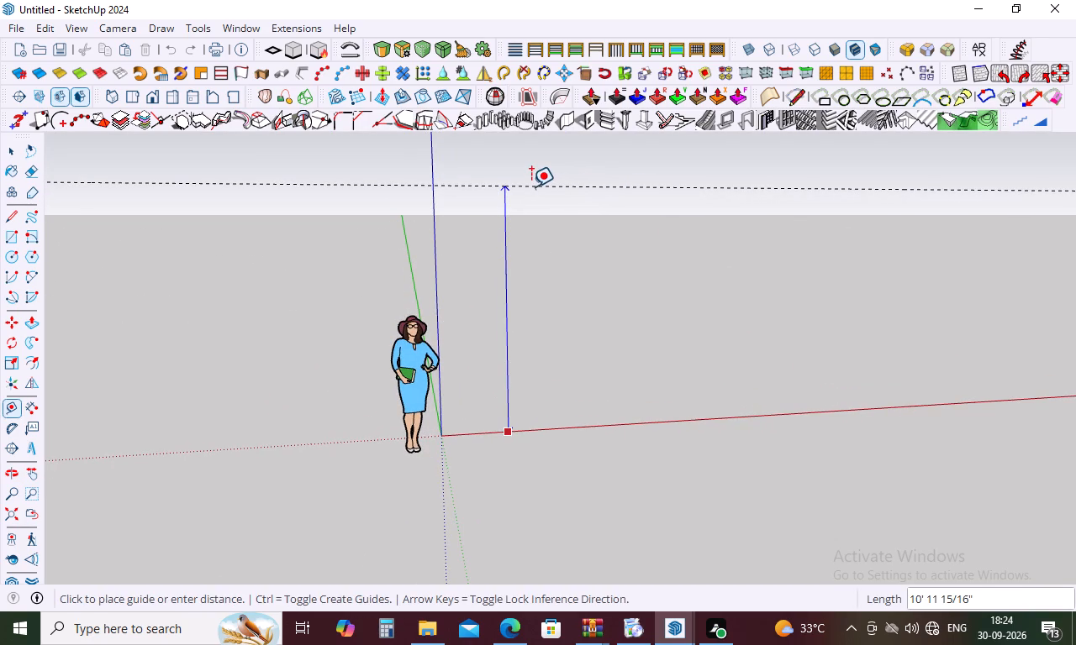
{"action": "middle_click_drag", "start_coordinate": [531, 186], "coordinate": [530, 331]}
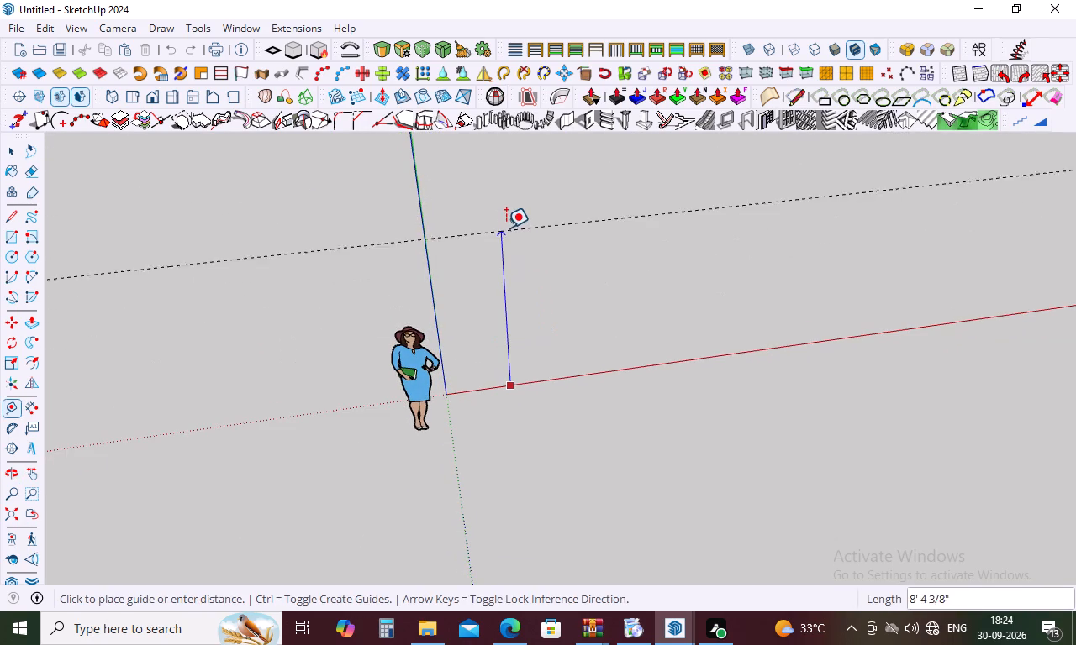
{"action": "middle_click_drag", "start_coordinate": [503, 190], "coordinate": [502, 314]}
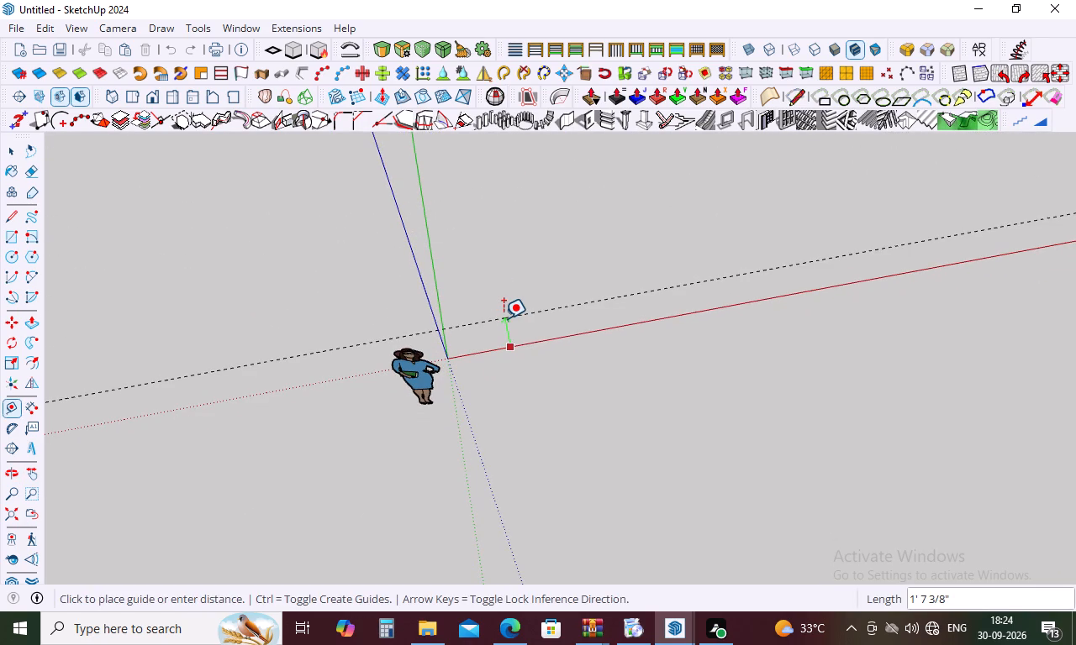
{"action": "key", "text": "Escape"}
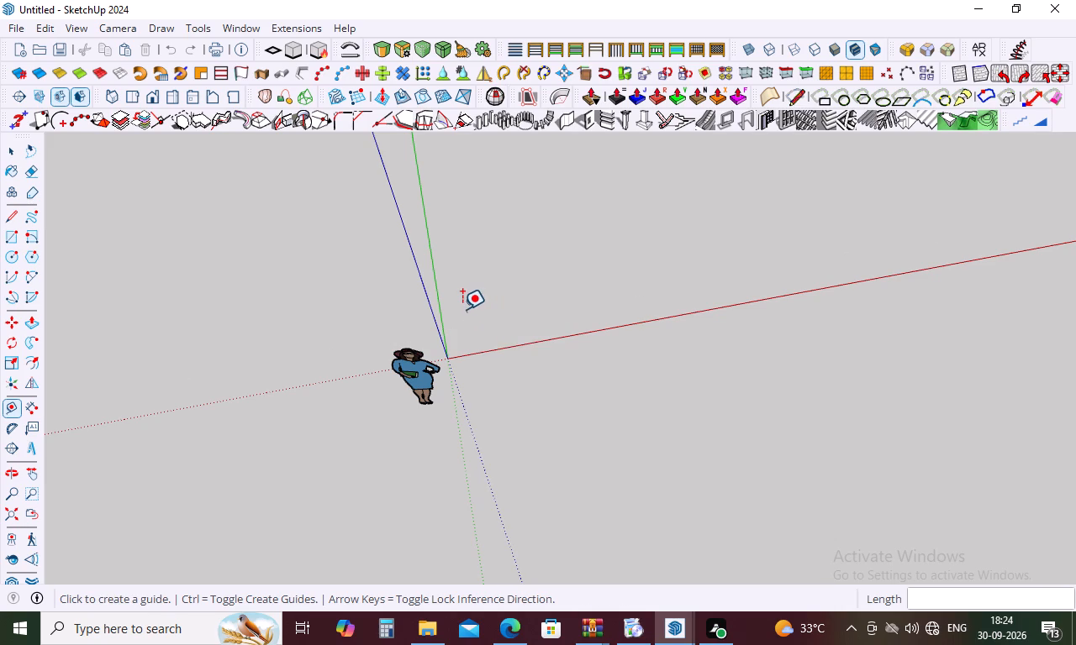
Place a guide line parallel to the green axis, offset 30' along the red axis.
{"action": "key", "text": "t"}
{"action": "left_click", "coordinate": [433, 283]}
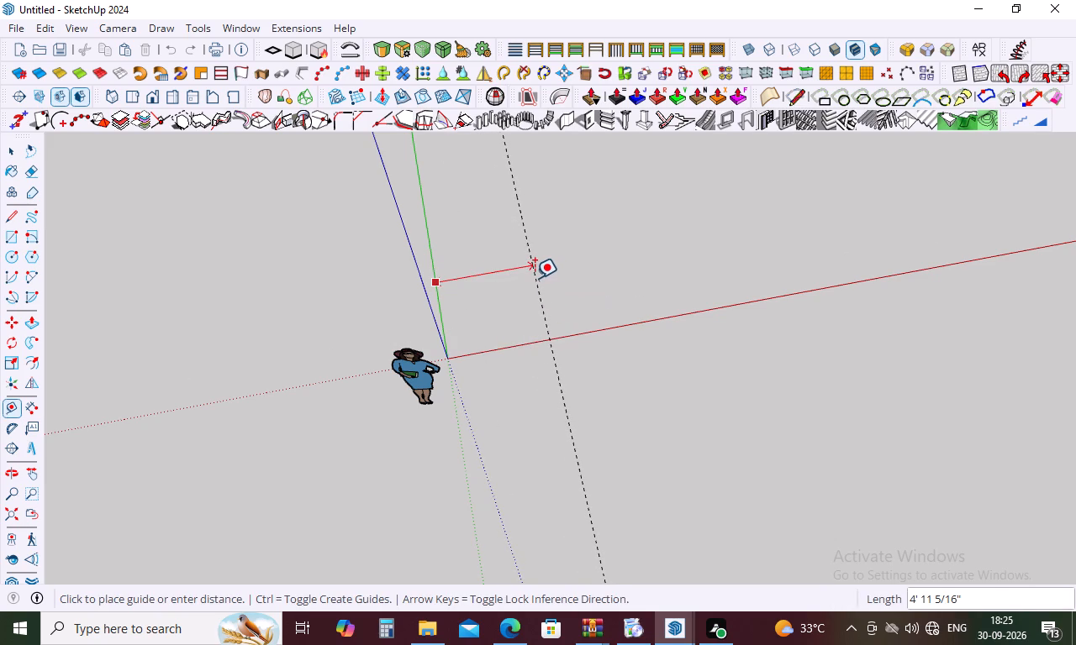
{"action": "key", "text": "3"}
{"action": "type", "text": "0'"}
{"action": "key", "text": "Return"}
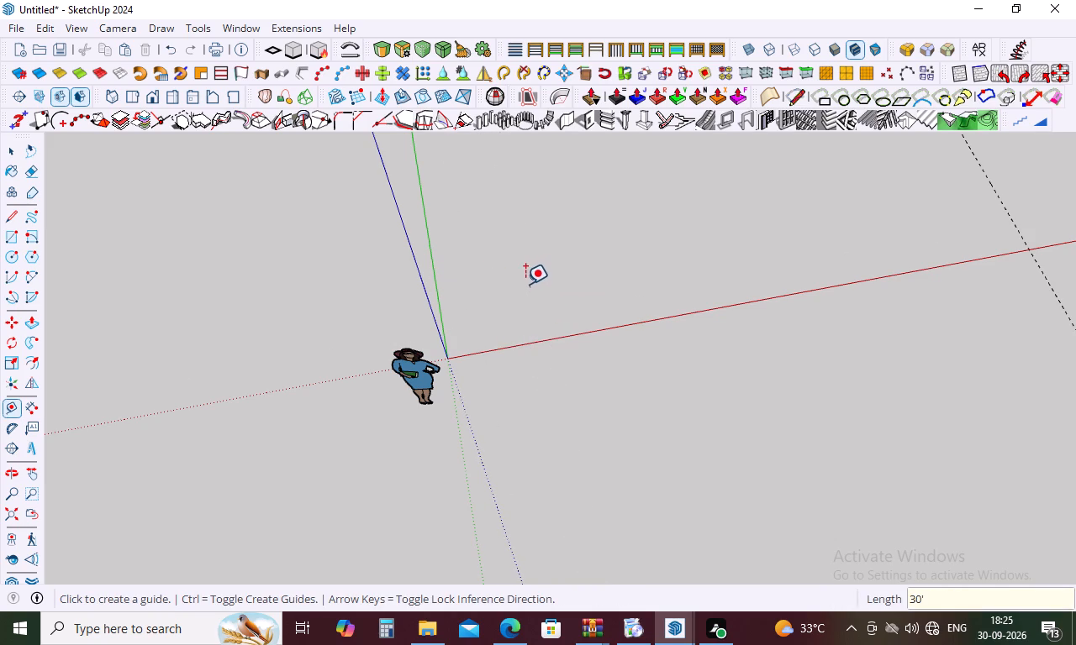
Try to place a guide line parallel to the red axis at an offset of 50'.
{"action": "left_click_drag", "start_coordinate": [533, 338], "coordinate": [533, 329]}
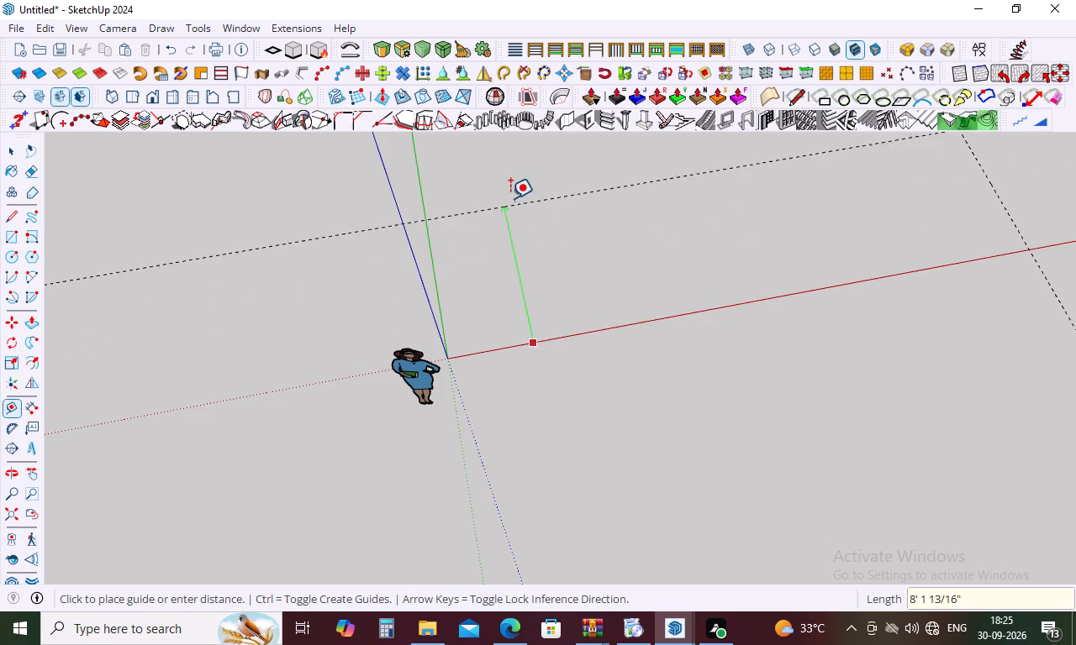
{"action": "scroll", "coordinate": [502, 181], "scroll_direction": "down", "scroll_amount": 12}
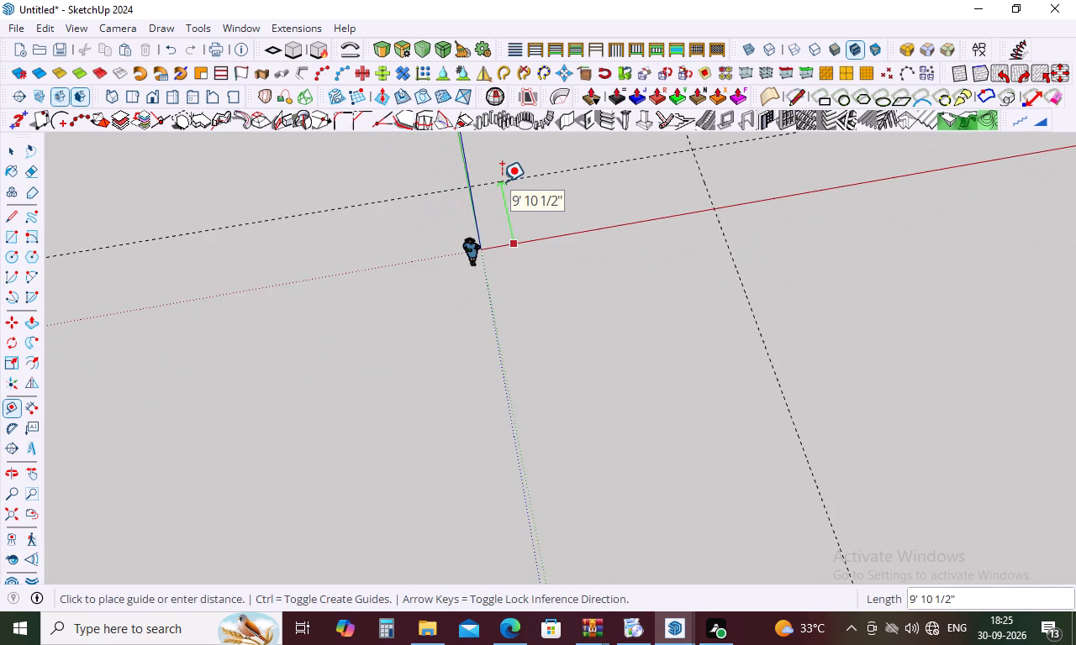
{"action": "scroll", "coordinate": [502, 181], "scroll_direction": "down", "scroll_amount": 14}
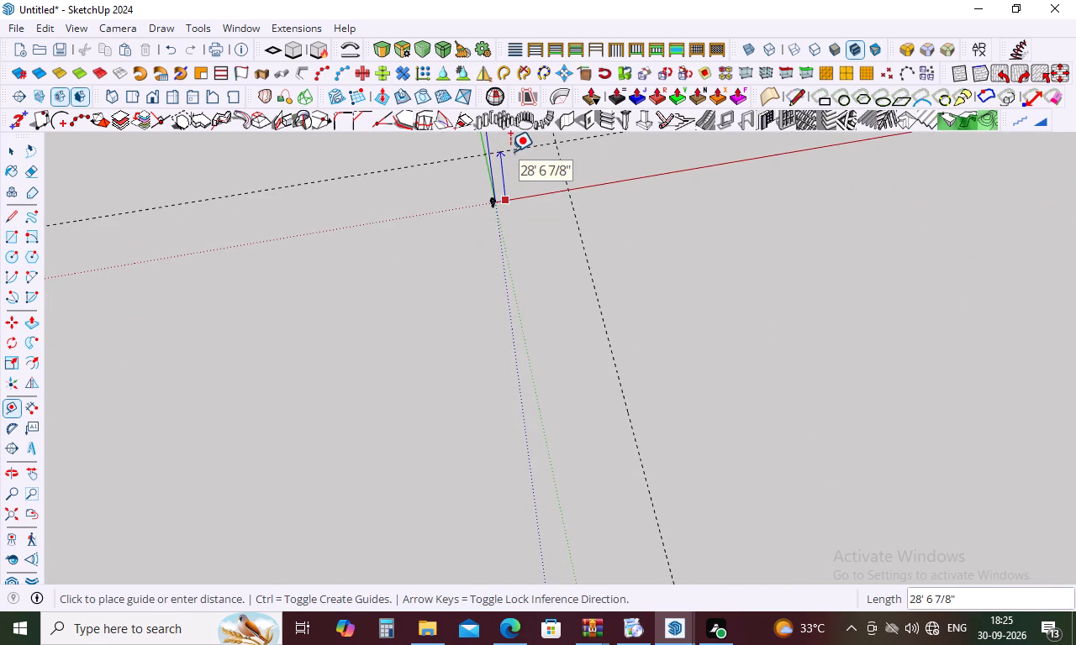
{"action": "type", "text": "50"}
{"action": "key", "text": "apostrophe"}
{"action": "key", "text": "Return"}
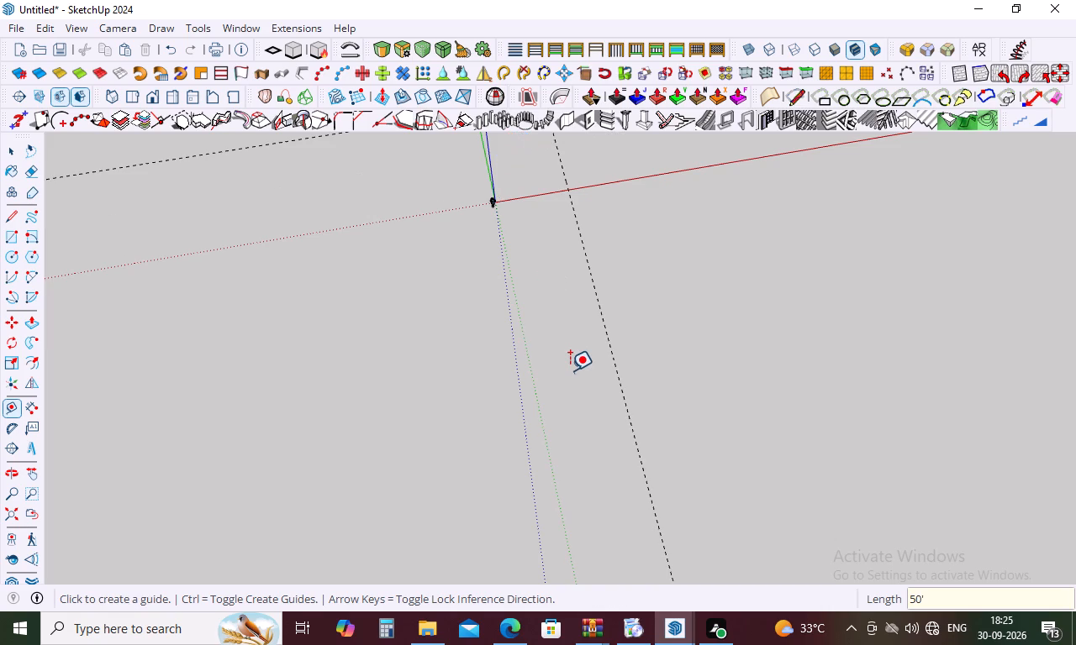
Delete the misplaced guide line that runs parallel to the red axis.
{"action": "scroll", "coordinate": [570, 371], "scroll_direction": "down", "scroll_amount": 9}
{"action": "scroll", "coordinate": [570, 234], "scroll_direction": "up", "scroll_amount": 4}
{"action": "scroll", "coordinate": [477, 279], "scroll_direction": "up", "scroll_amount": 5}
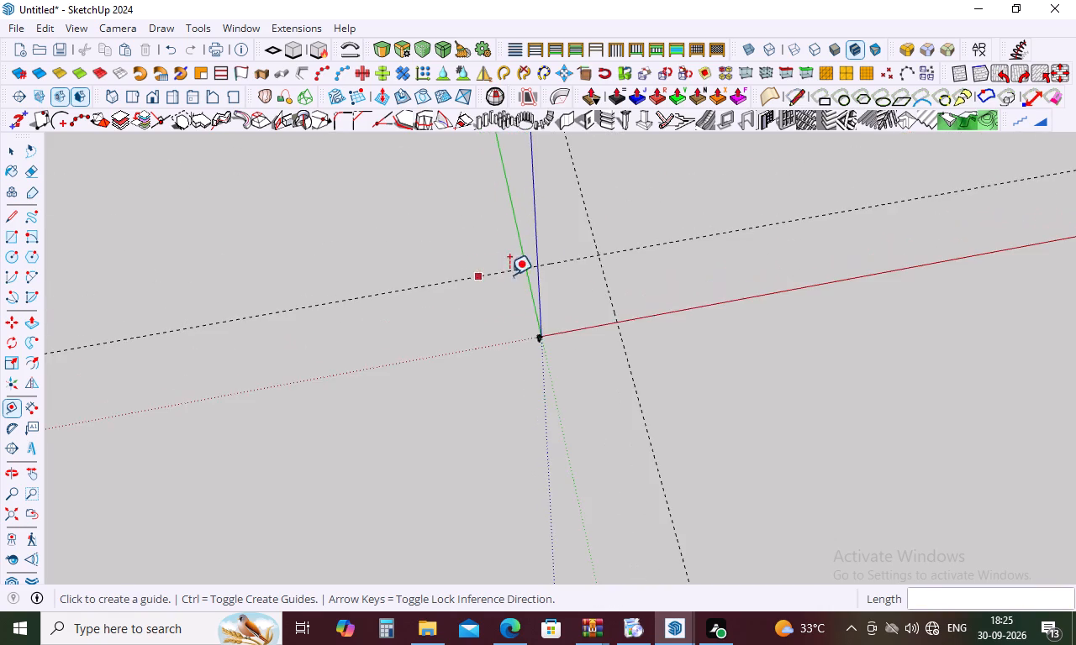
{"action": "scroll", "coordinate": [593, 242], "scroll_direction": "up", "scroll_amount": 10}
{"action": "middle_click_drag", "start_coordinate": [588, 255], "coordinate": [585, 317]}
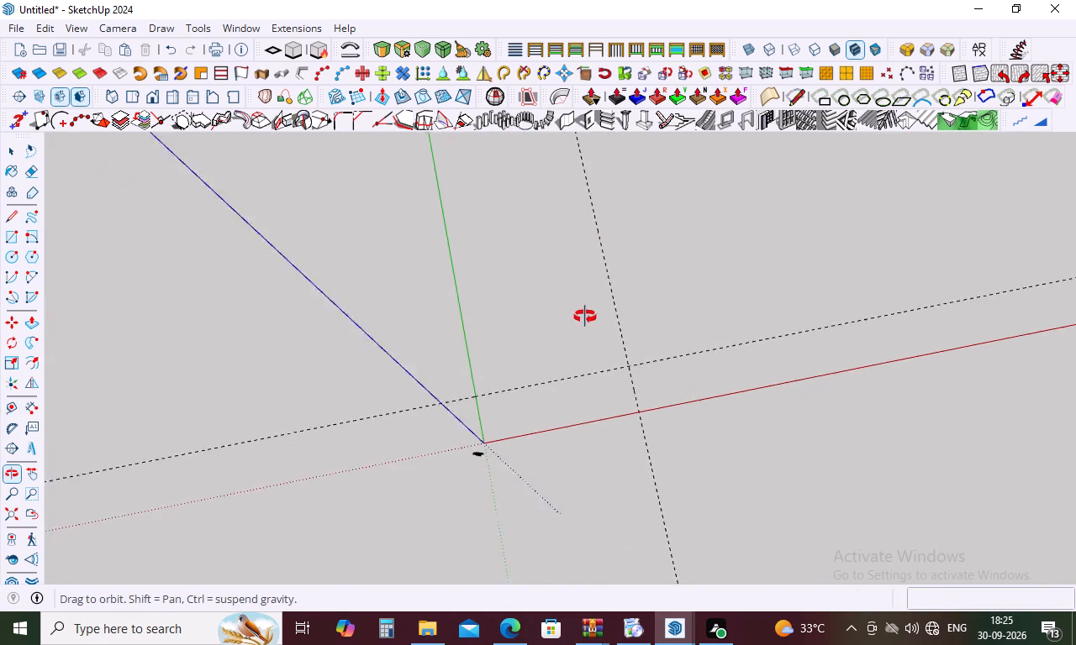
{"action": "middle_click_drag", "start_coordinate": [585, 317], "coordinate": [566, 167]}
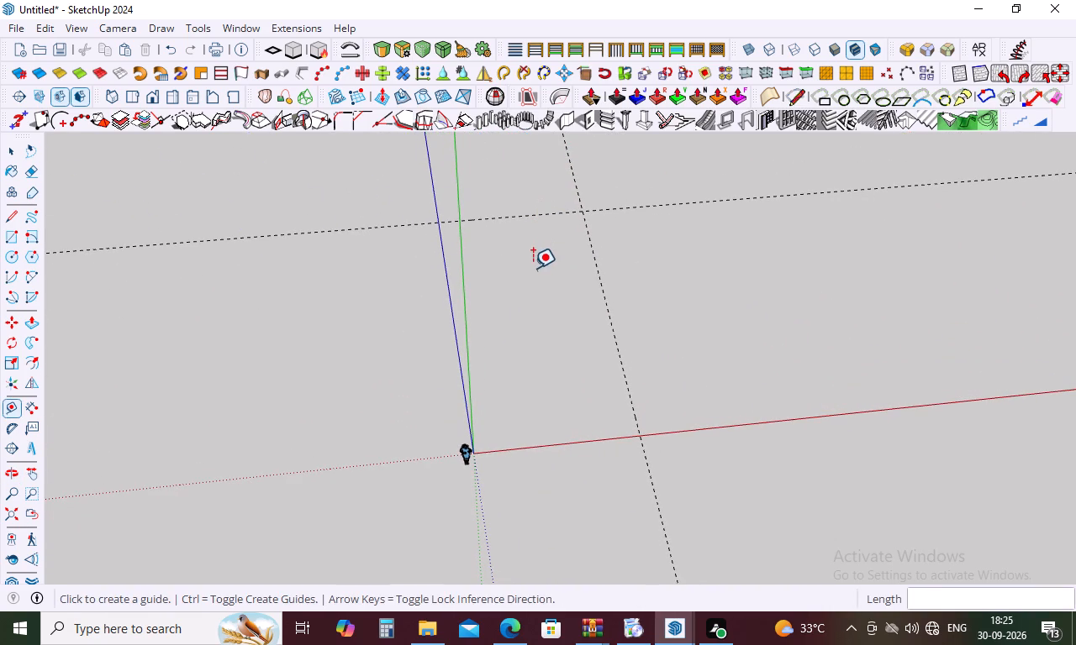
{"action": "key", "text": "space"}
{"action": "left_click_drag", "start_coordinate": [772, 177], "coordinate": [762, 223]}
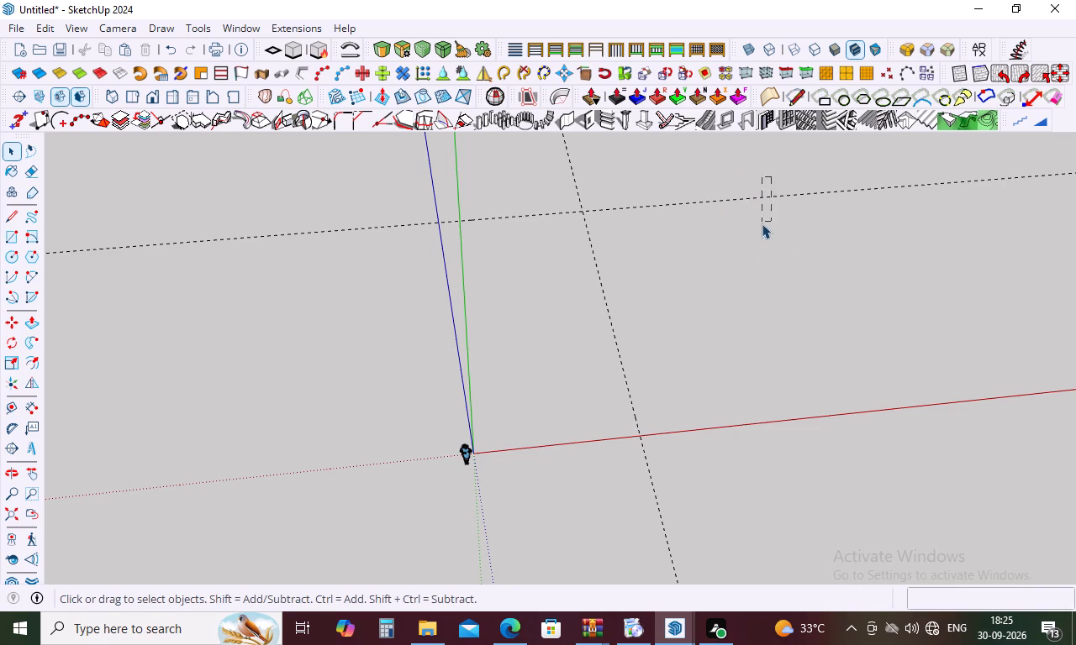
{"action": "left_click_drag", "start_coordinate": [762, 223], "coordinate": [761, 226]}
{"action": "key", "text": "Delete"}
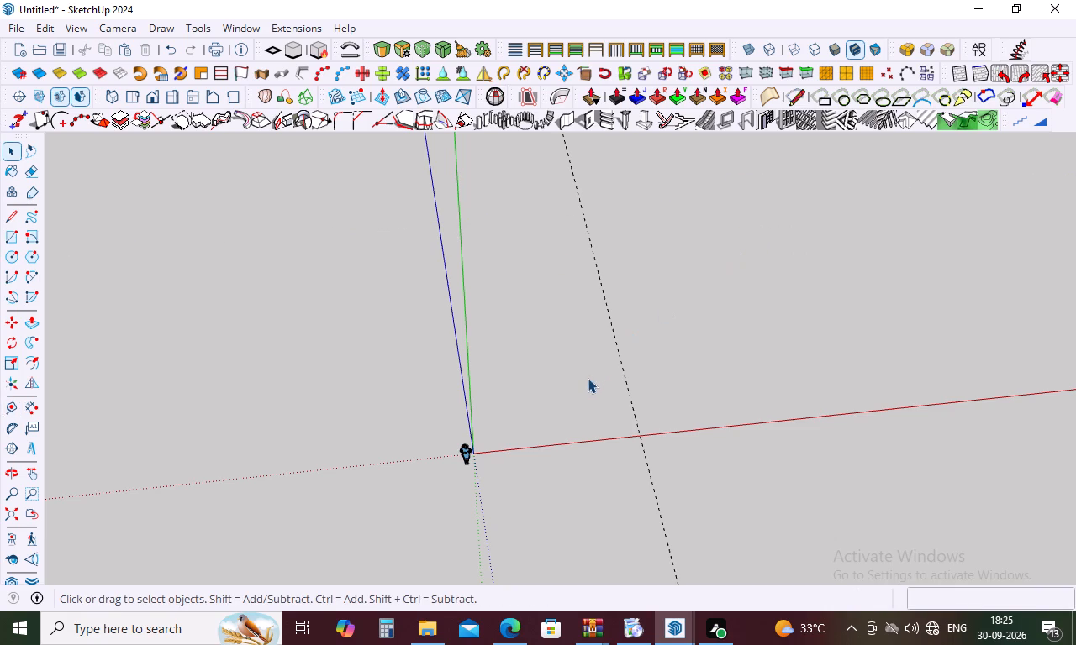
Place a guide line parallel to the red axis, offset 50' along the green axis.
{"action": "key", "text": "t"}
{"action": "left_click", "coordinate": [526, 444]}
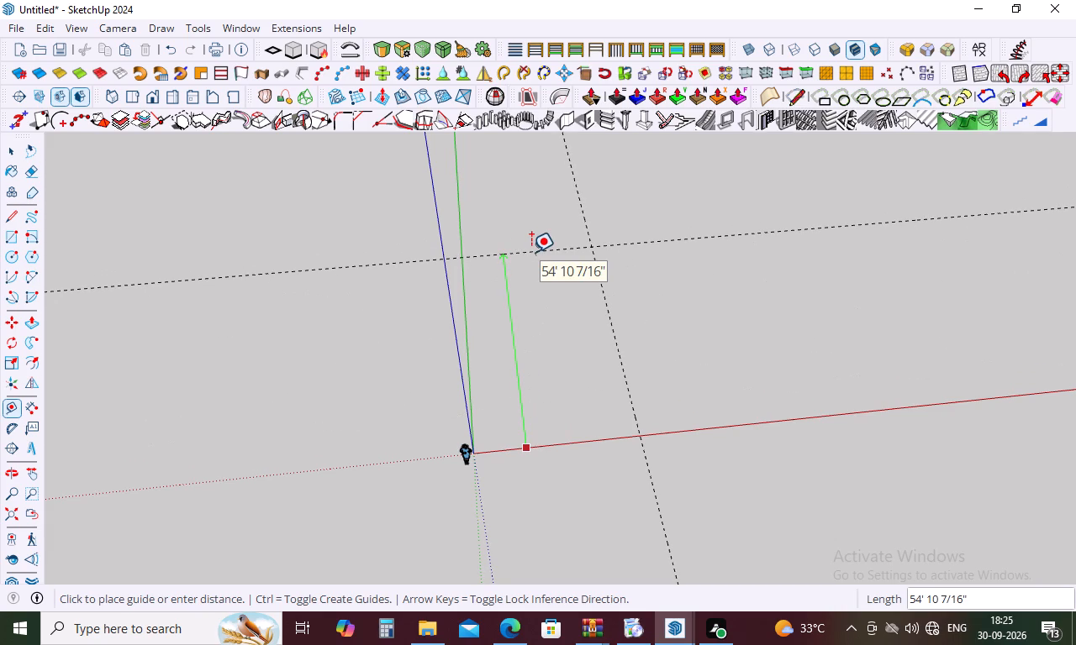
{"action": "key", "text": "5"}
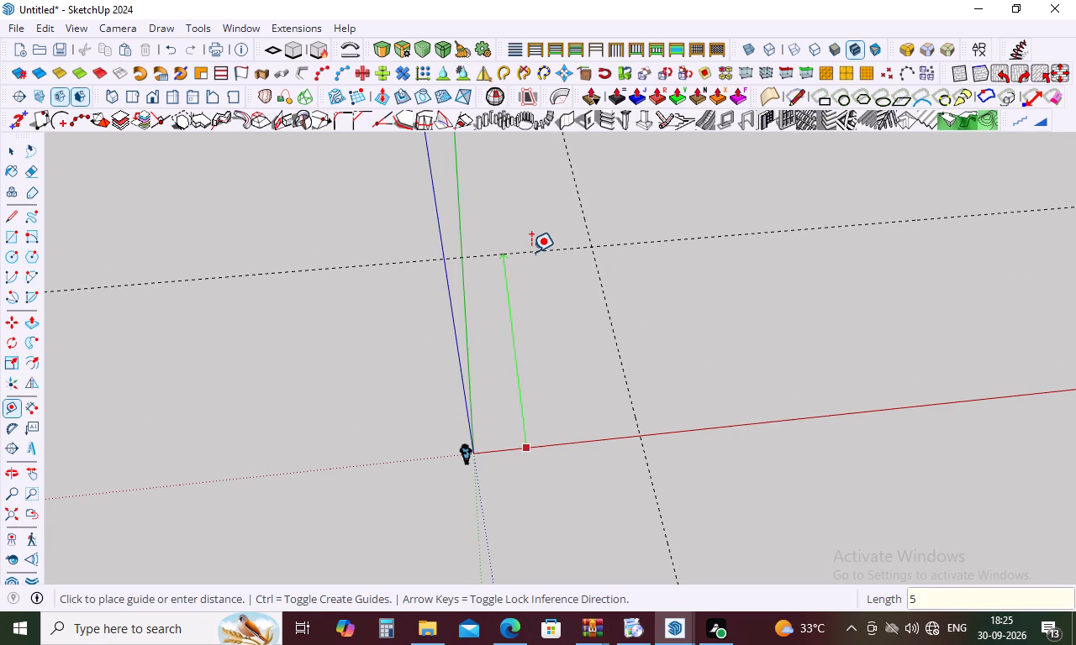
{"action": "key", "text": "0"}
{"action": "key", "text": "apostrophe"}
{"action": "key", "text": "Return"}
{"action": "key", "text": "space"}
Place guide lines 9" inside the 50' boundary guide and 9" inside the 30' boundary guide.
{"action": "key", "text": "t"}
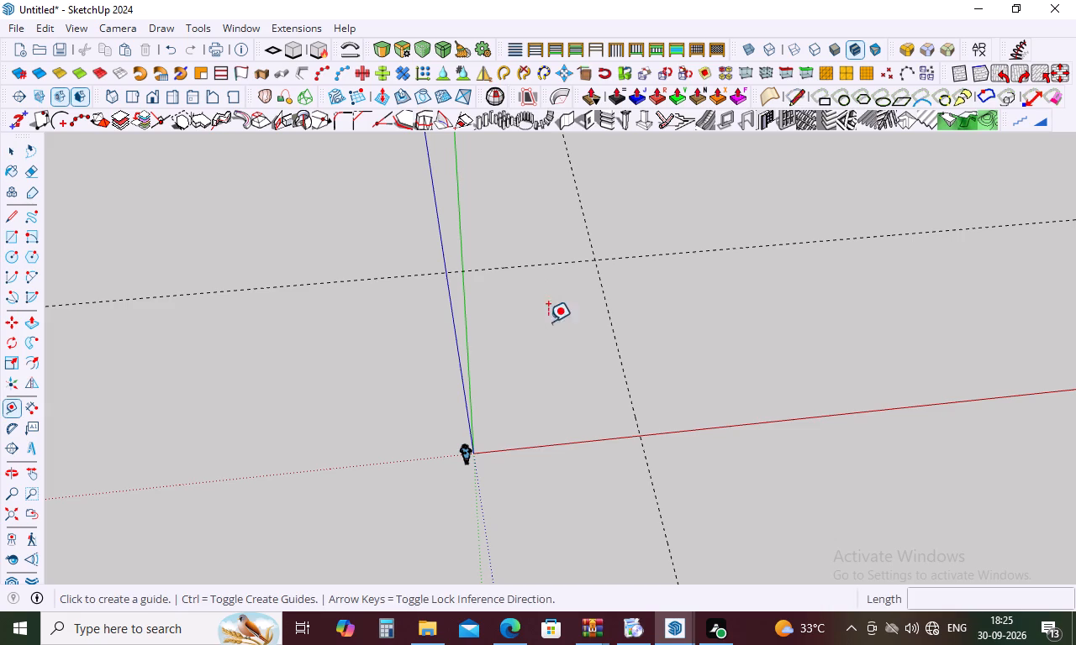
{"action": "left_click", "coordinate": [560, 260]}
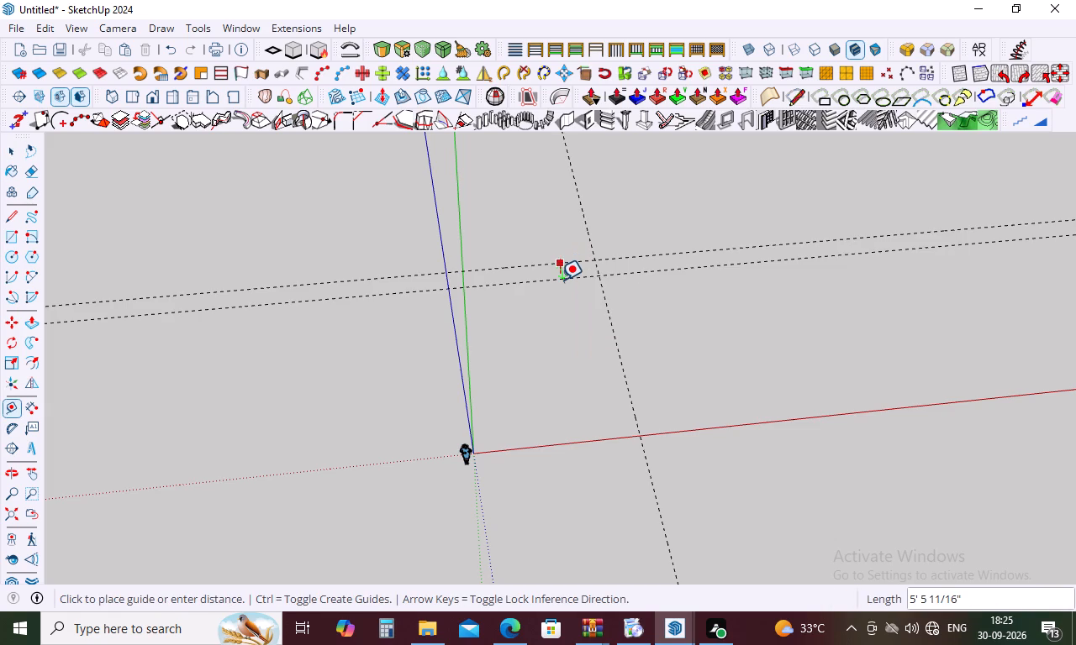
{"action": "key", "text": "9"}
{"action": "key", "text": "Return"}
{"action": "left_click", "coordinate": [599, 291]}
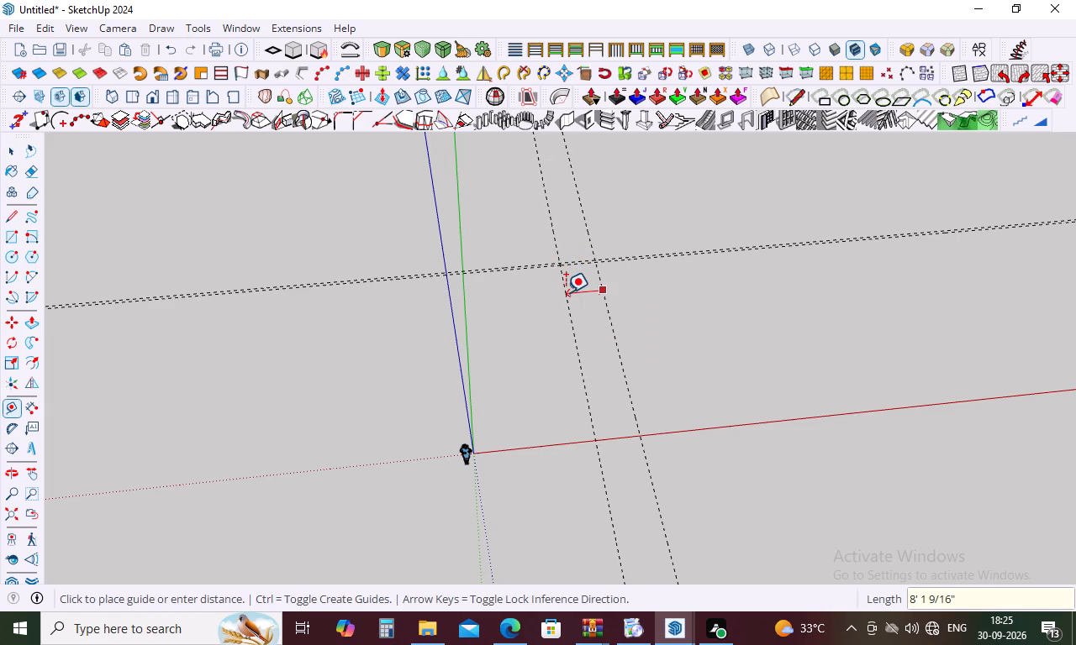
{"action": "key", "text": "9"}
{"action": "key", "text": "Return"}
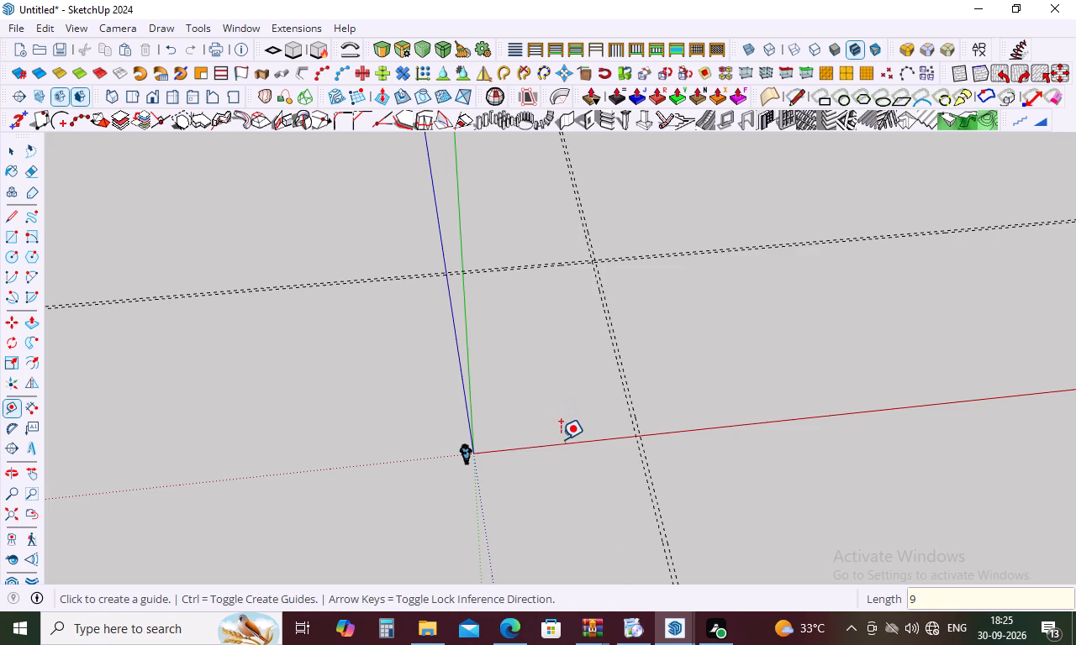
Place guide lines 9" inward from the red axis and 9" inward from the green axis.
{"action": "left_click", "coordinate": [562, 443]}
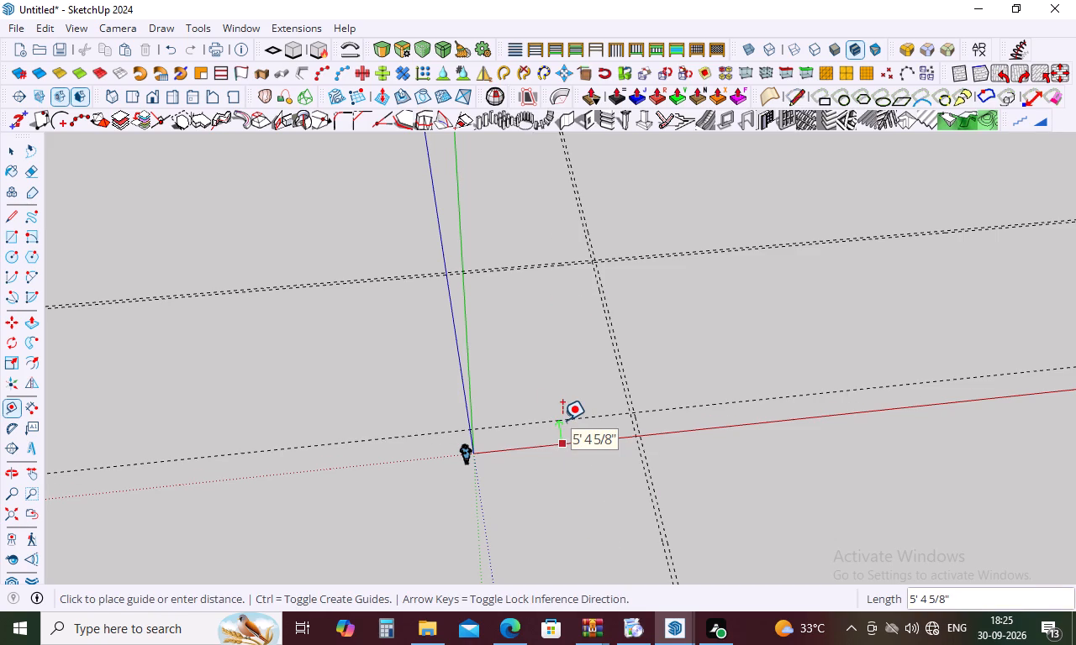
{"action": "key", "text": "9"}
{"action": "key", "text": "Return"}
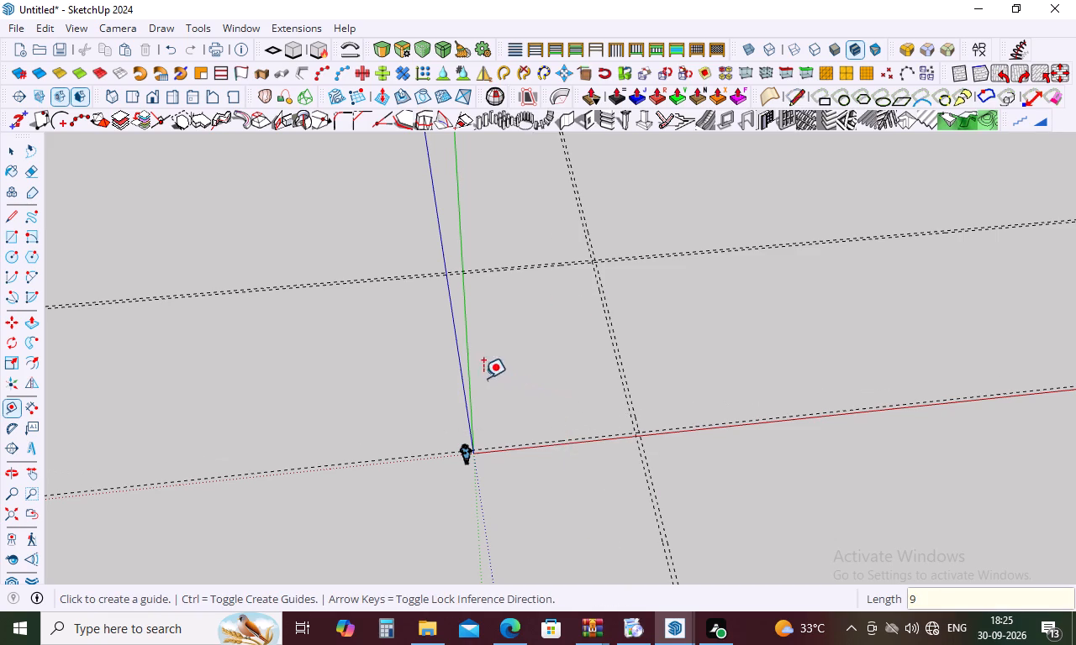
{"action": "left_click", "coordinate": [467, 361]}
{"action": "key", "text": "9"}
{"action": "key", "text": "Return"}
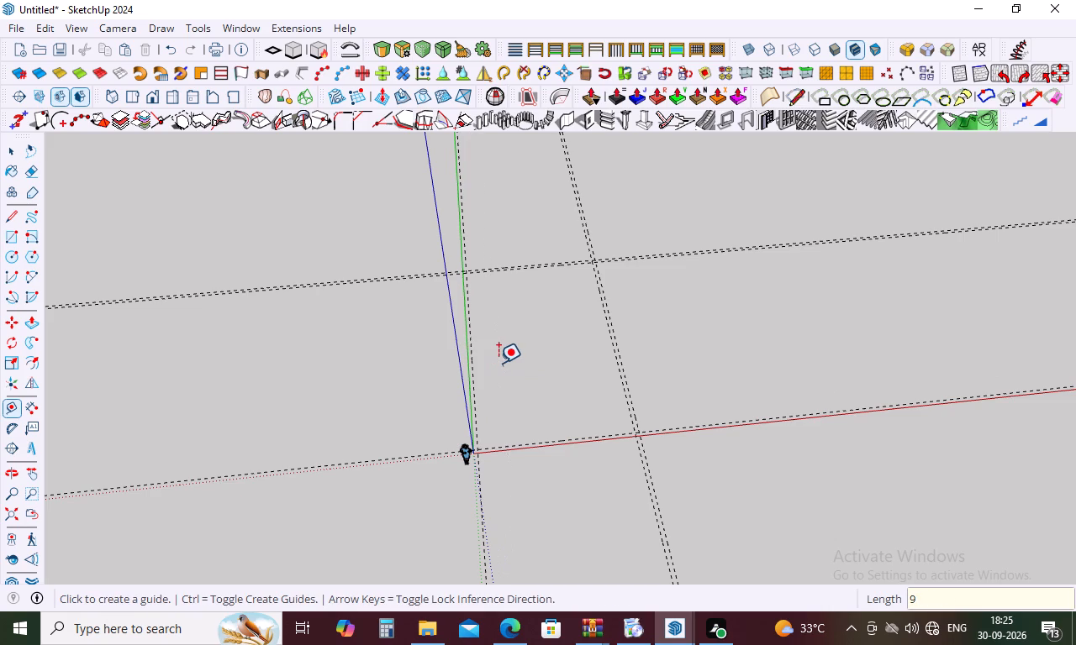
{"action": "key", "text": "space"}
Draw a 9" by 50' rectangle between the green axis and its inner guide, from the 50' guide to the origin.
{"action": "scroll", "coordinate": [475, 249], "scroll_direction": "up", "scroll_amount": 10}
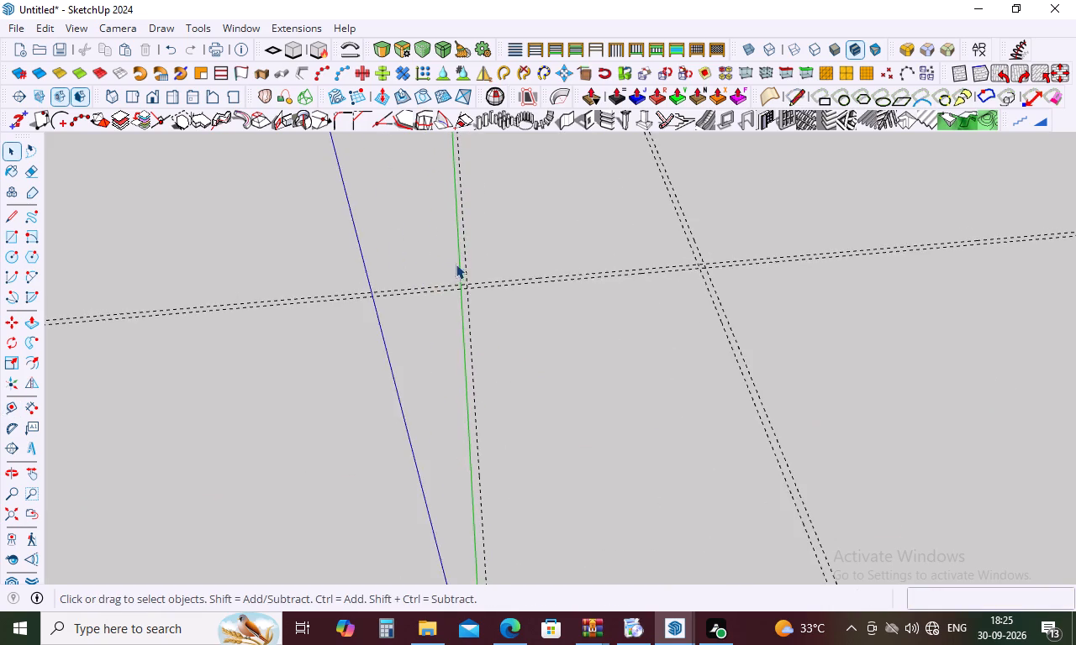
{"action": "scroll", "coordinate": [456, 264], "scroll_direction": "up", "scroll_amount": 20}
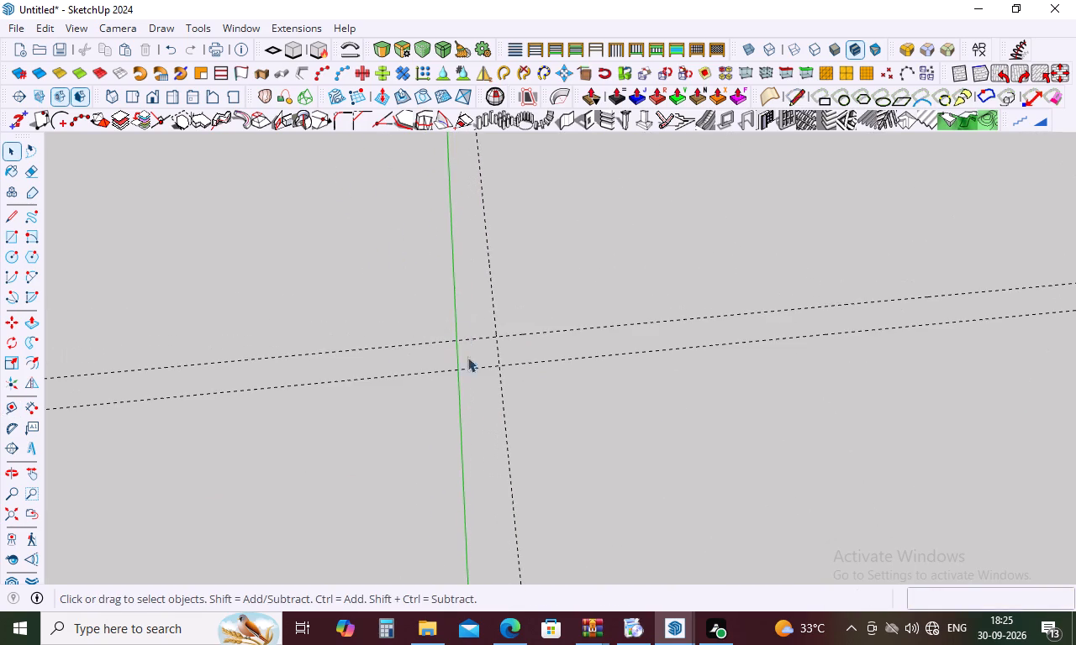
{"action": "scroll", "coordinate": [478, 391], "scroll_direction": "up", "scroll_amount": 4}
{"action": "middle_click_drag", "start_coordinate": [482, 370], "coordinate": [491, 374]}
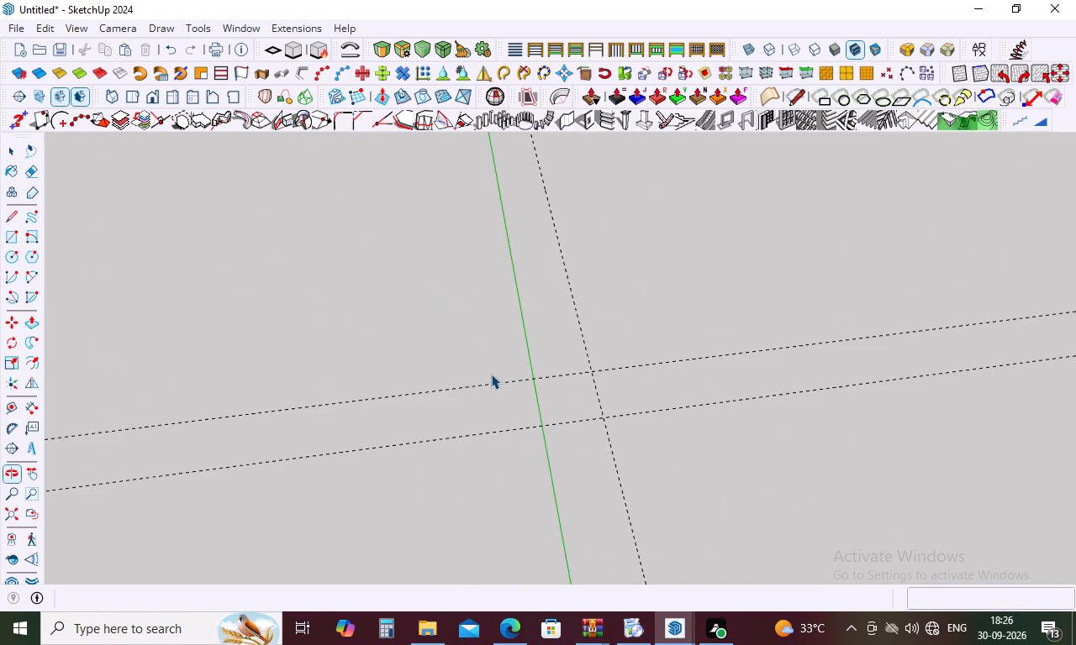
{"action": "key", "text": "r"}
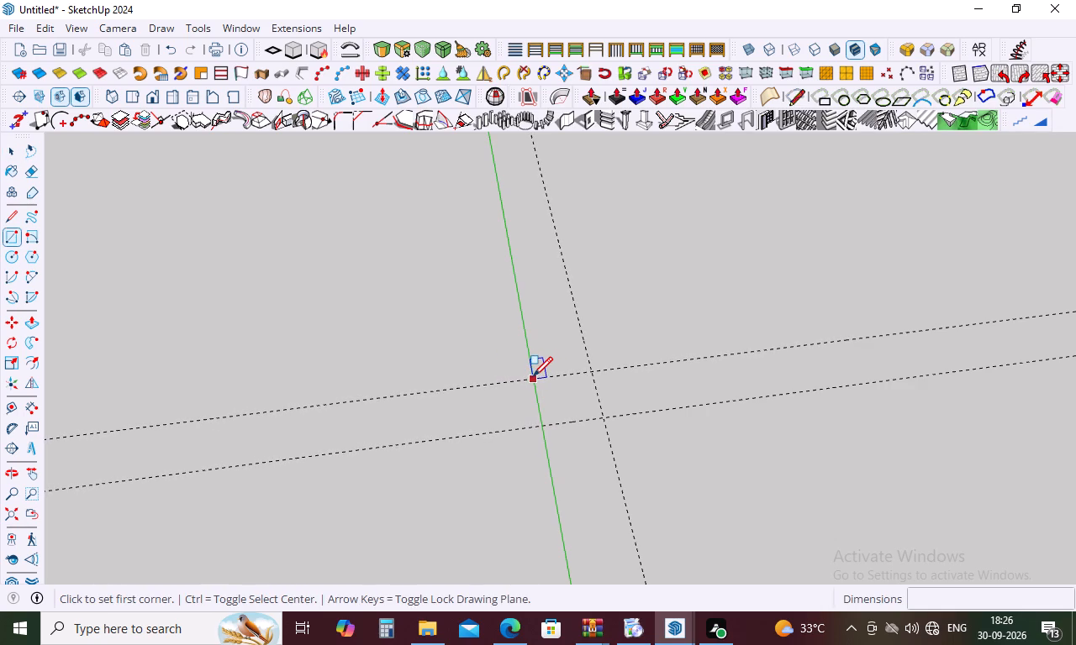
{"action": "left_click", "coordinate": [590, 372]}
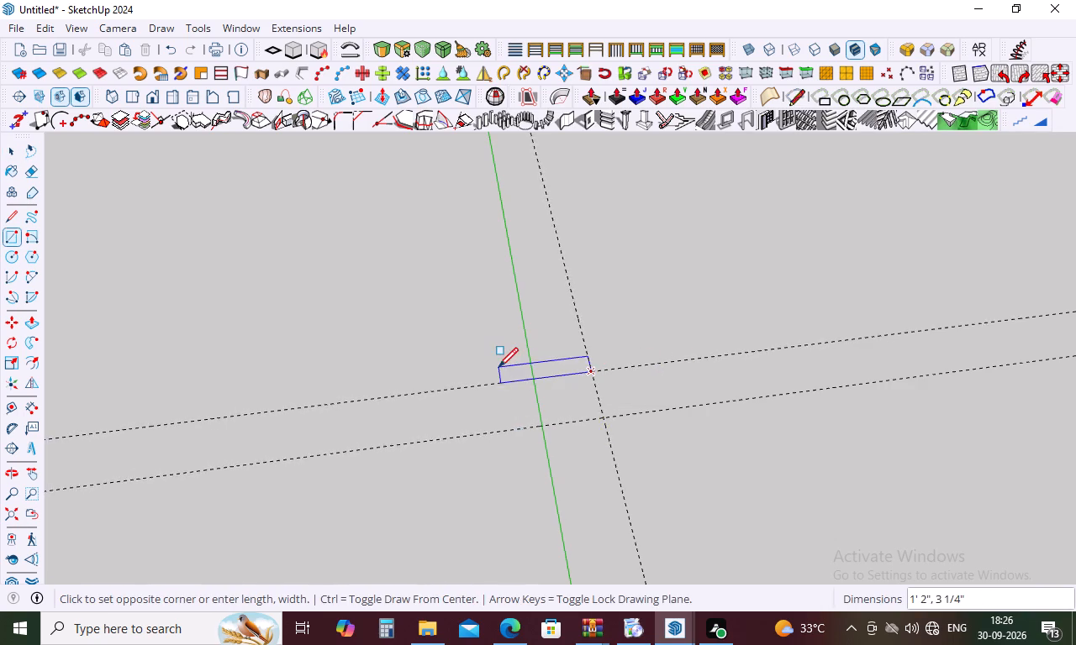
{"action": "scroll", "coordinate": [498, 367], "scroll_direction": "down", "scroll_amount": 20}
{"action": "scroll", "coordinate": [494, 351], "scroll_direction": "down", "scroll_amount": 6}
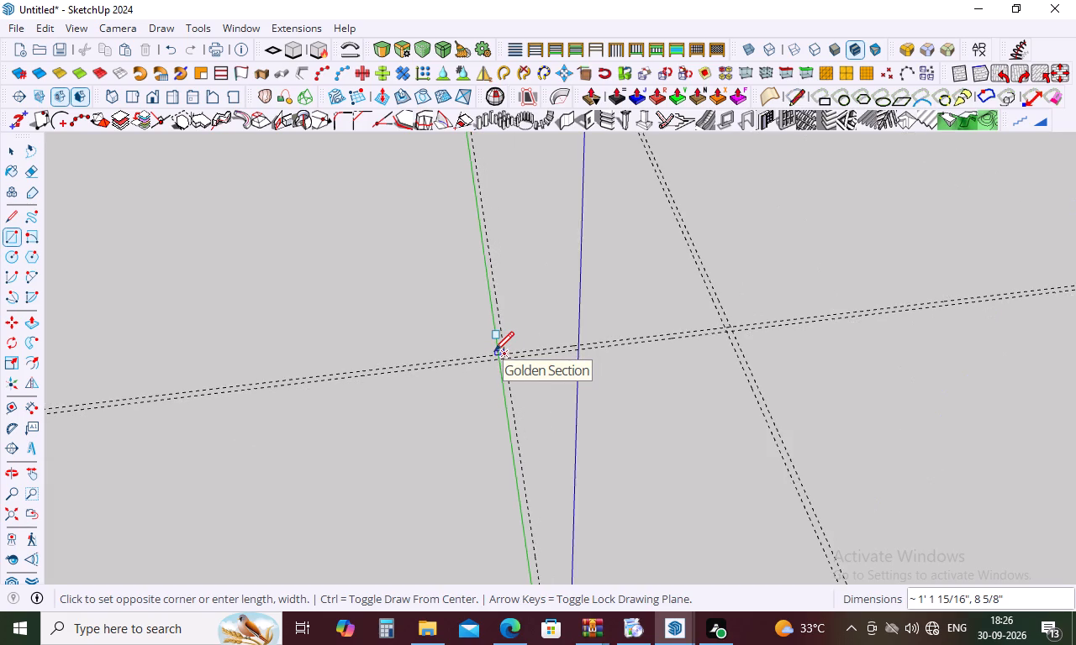
{"action": "scroll", "coordinate": [494, 351], "scroll_direction": "down", "scroll_amount": 10}
{"action": "scroll", "coordinate": [536, 528], "scroll_direction": "up", "scroll_amount": 5}
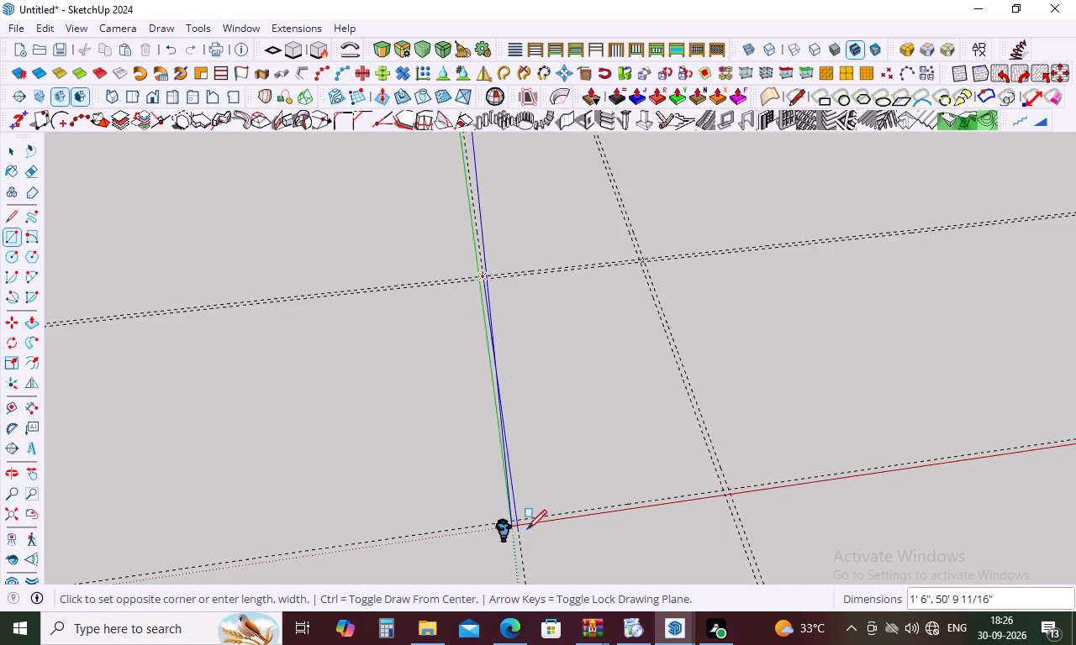
{"action": "scroll", "coordinate": [523, 528], "scroll_direction": "up", "scroll_amount": 19}
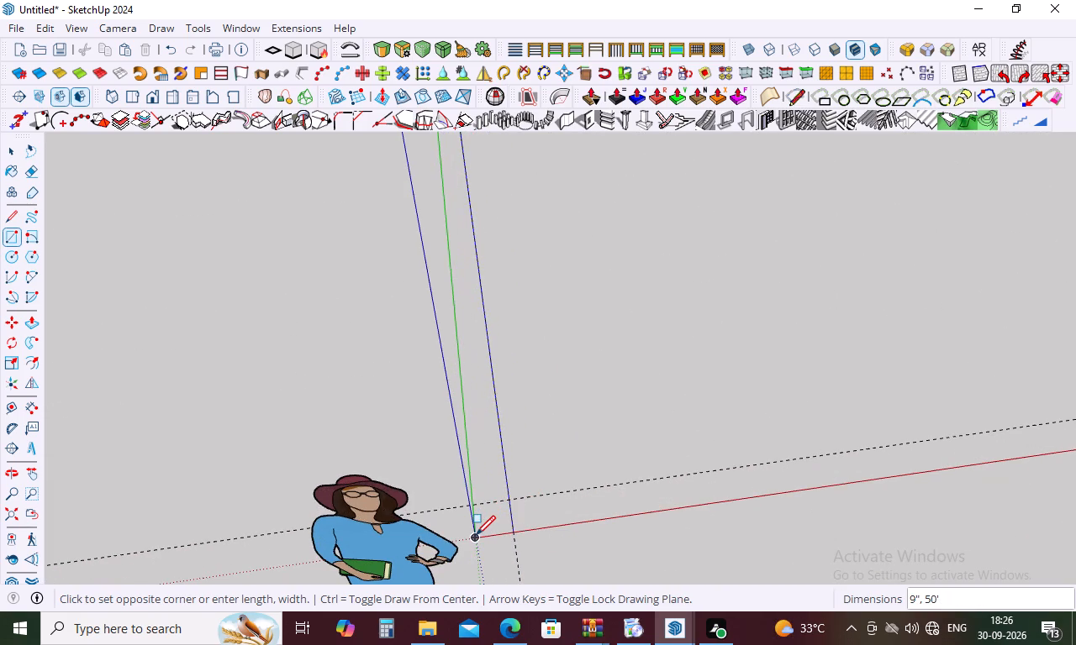
{"action": "left_click", "coordinate": [475, 536]}
{"action": "key", "text": "space"}
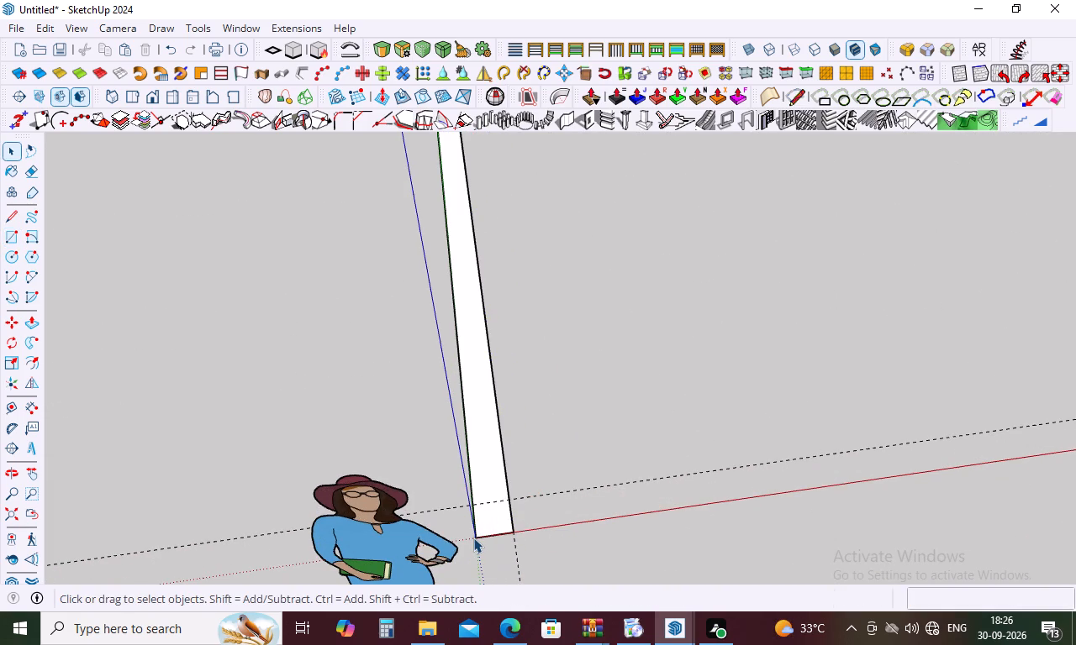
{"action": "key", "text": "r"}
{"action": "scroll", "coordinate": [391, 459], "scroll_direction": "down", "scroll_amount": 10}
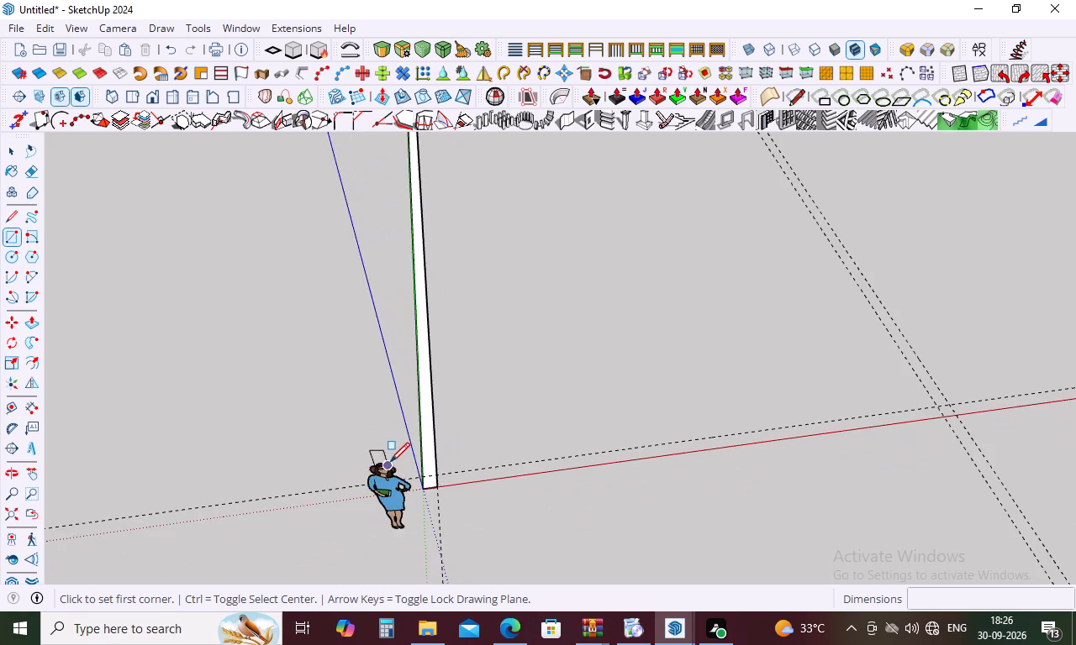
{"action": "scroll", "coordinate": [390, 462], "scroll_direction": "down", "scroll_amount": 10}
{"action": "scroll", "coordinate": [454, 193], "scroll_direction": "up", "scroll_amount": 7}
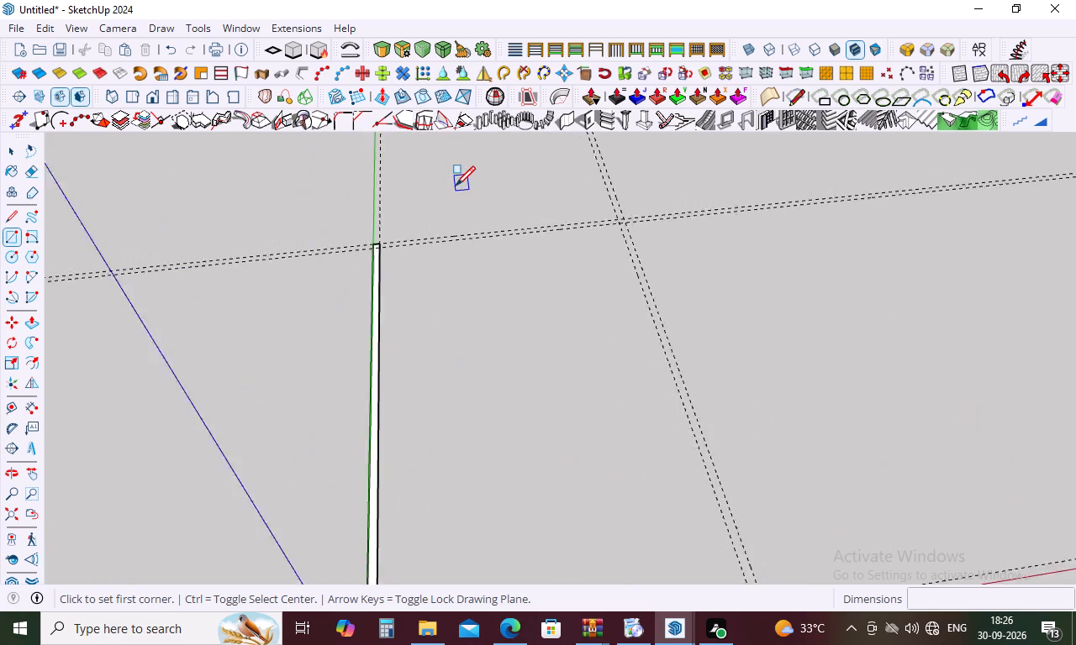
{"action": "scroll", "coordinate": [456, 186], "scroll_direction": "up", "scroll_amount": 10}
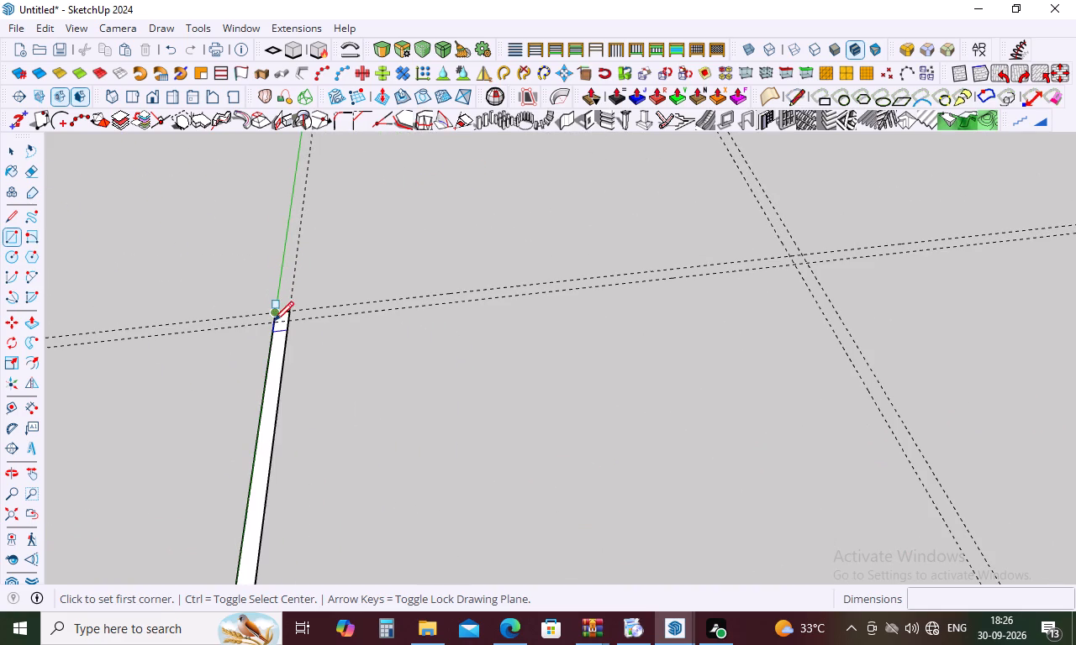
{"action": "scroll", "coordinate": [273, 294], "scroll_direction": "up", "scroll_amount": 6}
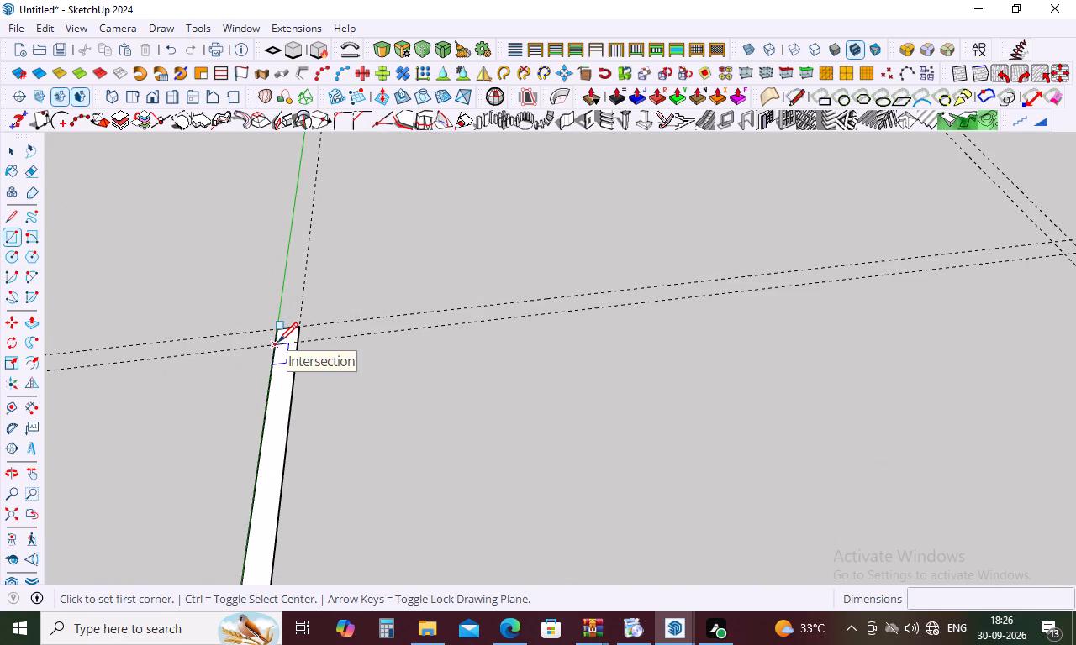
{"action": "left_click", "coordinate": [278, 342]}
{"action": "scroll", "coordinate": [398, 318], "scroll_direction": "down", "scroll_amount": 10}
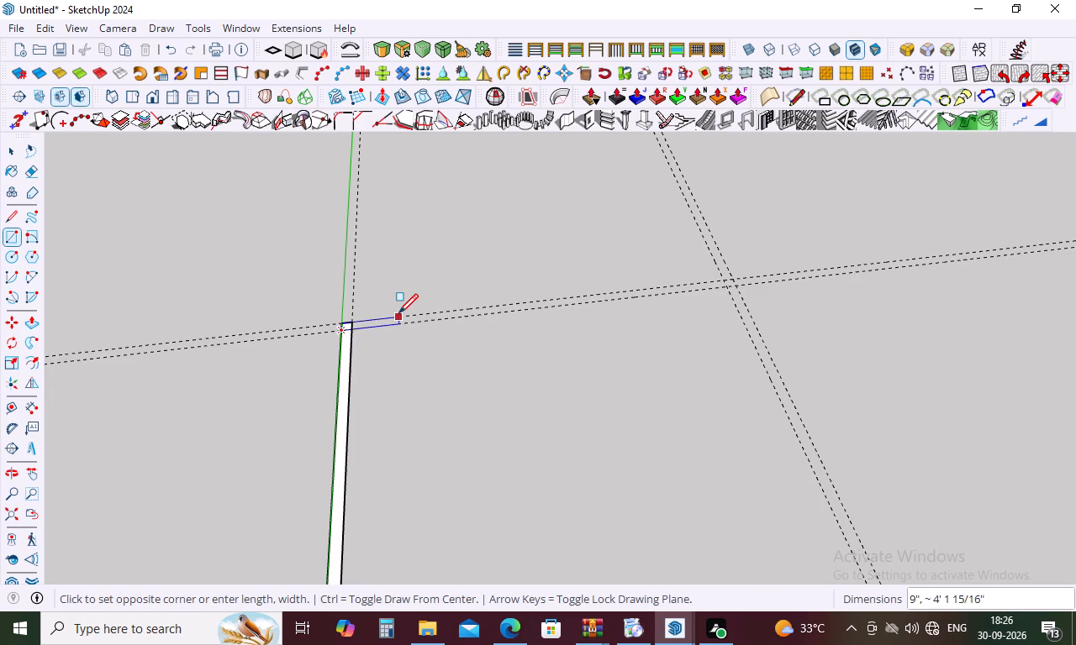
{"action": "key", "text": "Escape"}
Draw a 9" by 29' 3" rectangle between the 50' guide pair, from the first strip's inner edge to the 30' guide.
{"action": "key", "text": "r"}
{"action": "scroll", "coordinate": [377, 314], "scroll_direction": "up", "scroll_amount": 10}
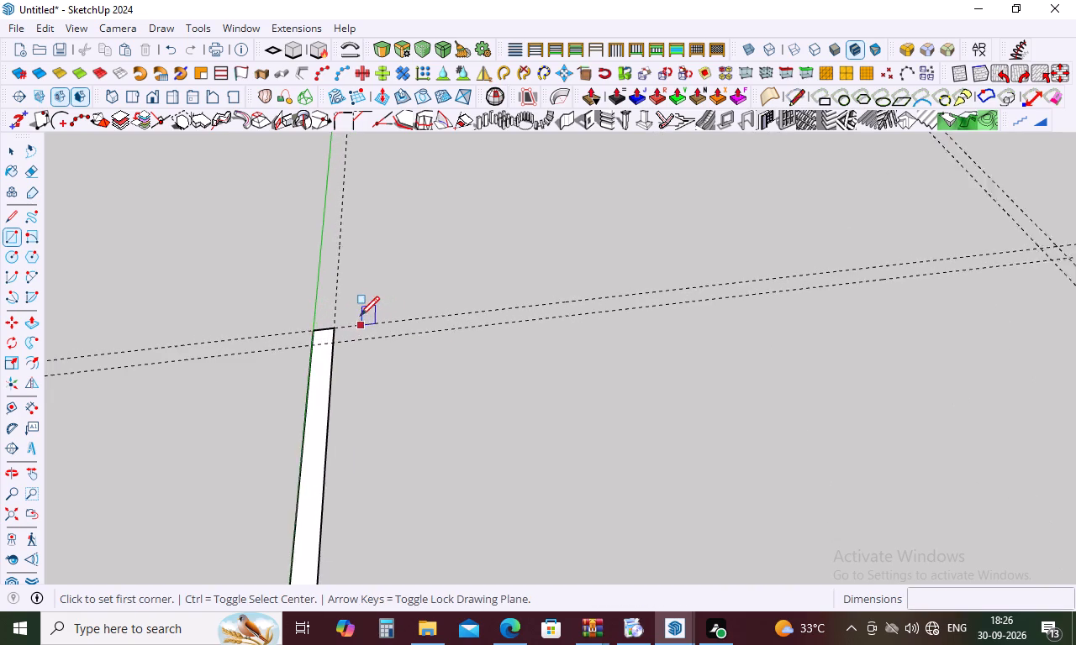
{"action": "scroll", "coordinate": [343, 328], "scroll_direction": "up", "scroll_amount": 16}
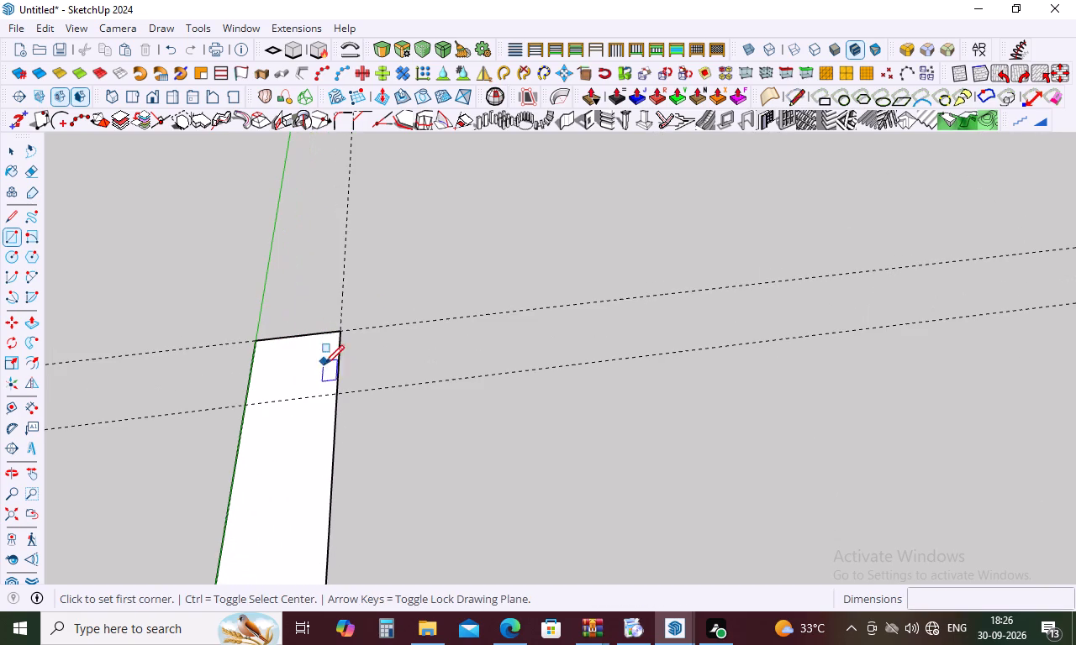
{"action": "left_click", "coordinate": [335, 395]}
{"action": "scroll", "coordinate": [403, 328], "scroll_direction": "down", "scroll_amount": 10}
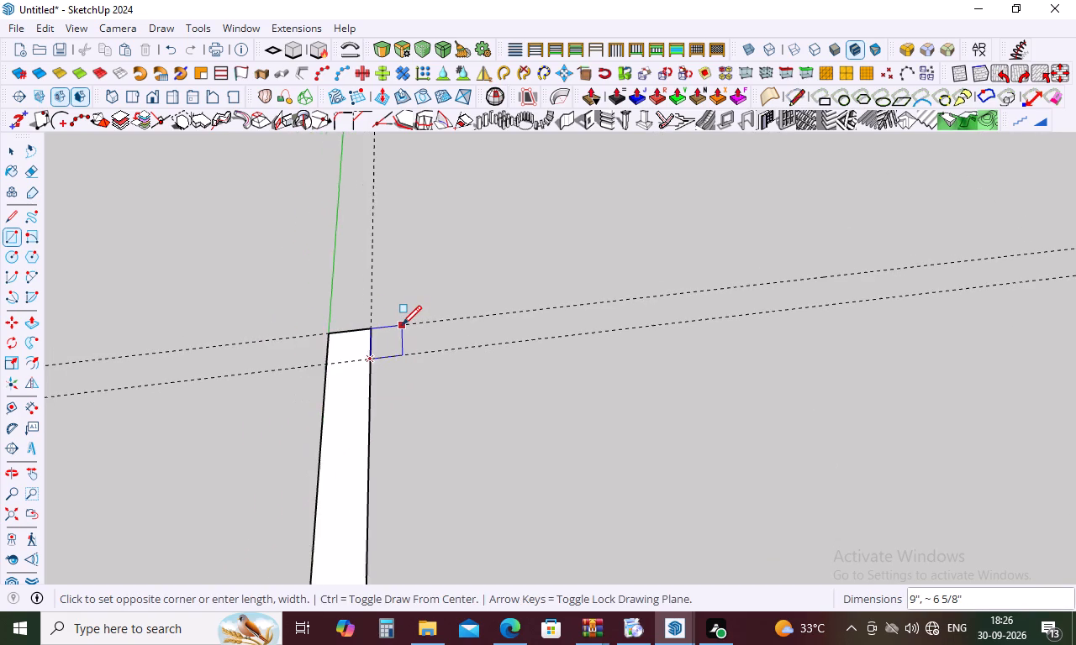
{"action": "scroll", "coordinate": [402, 325], "scroll_direction": "down", "scroll_amount": 16}
{"action": "scroll", "coordinate": [402, 325], "scroll_direction": "down", "scroll_amount": 5}
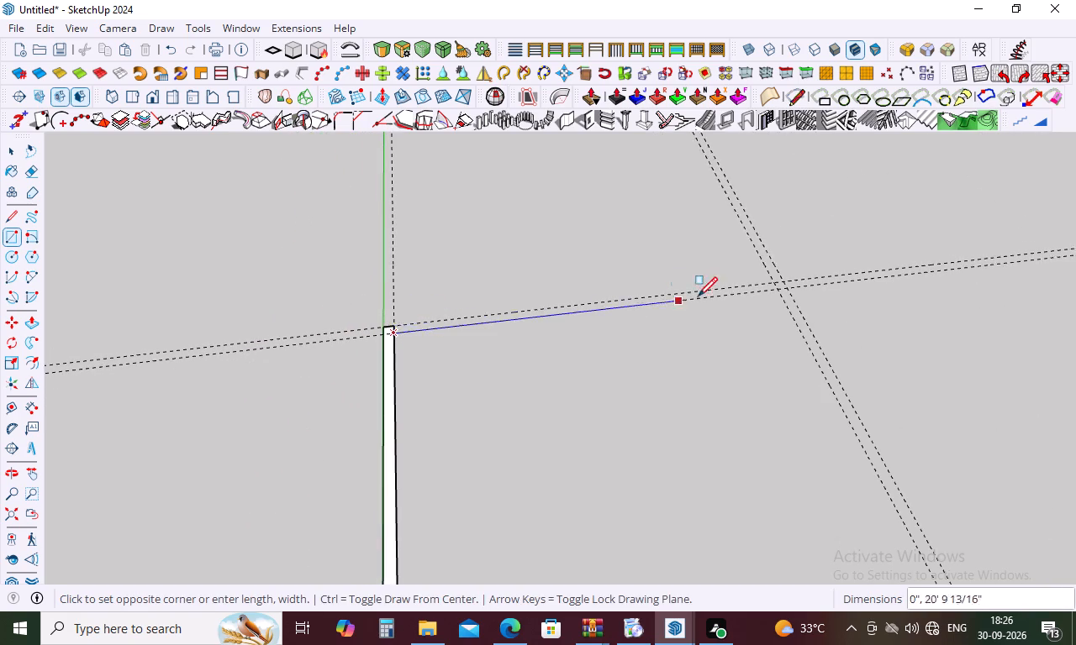
{"action": "scroll", "coordinate": [803, 274], "scroll_direction": "up", "scroll_amount": 16}
{"action": "scroll", "coordinate": [792, 275], "scroll_direction": "up", "scroll_amount": 6}
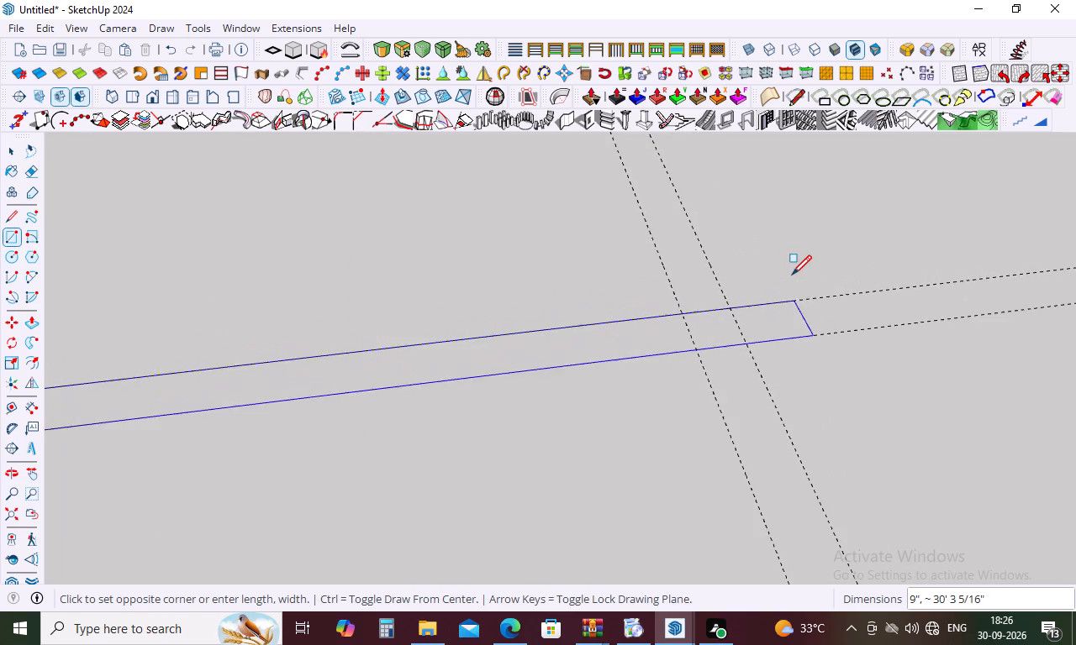
{"action": "scroll", "coordinate": [791, 274], "scroll_direction": "up", "scroll_amount": 5}
{"action": "left_click", "coordinate": [697, 321]}
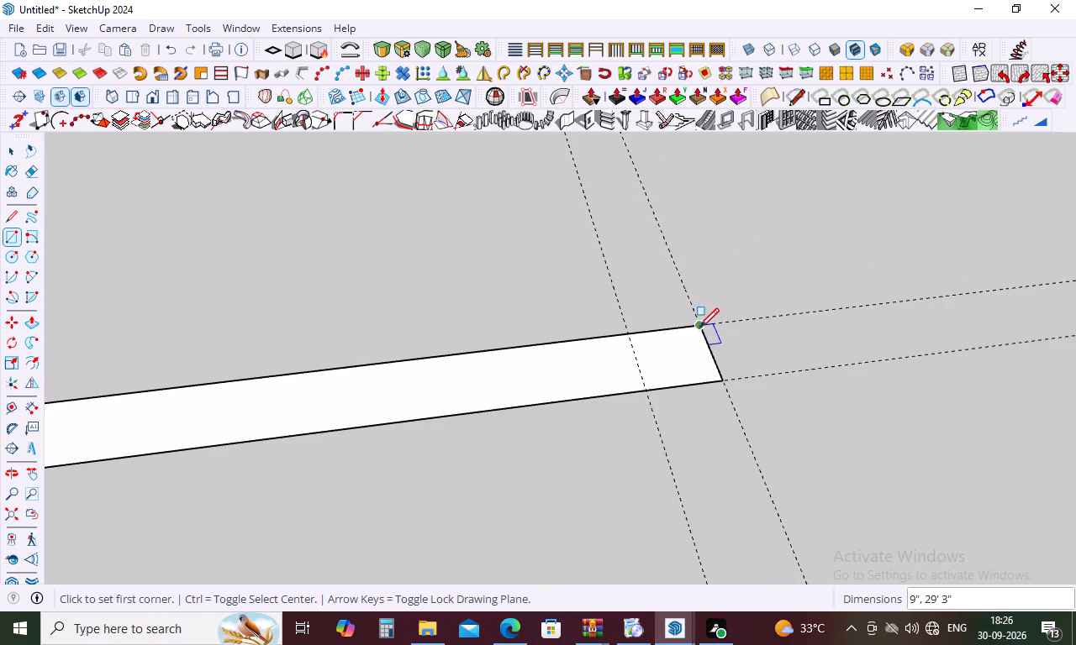
Draw a 9" by 48' 6" rectangle between the 30' guide pair, from the second strip down to the red axis's inner guide.
{"action": "key", "text": "r"}
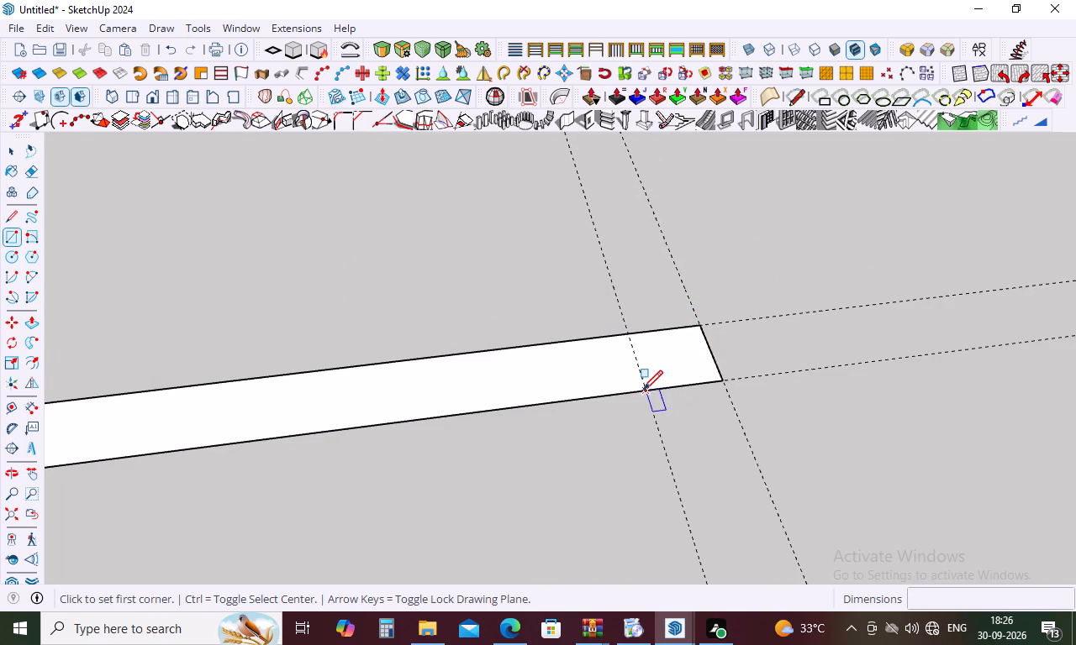
{"action": "left_click", "coordinate": [643, 390]}
{"action": "scroll", "coordinate": [596, 288], "scroll_direction": "down", "scroll_amount": 18}
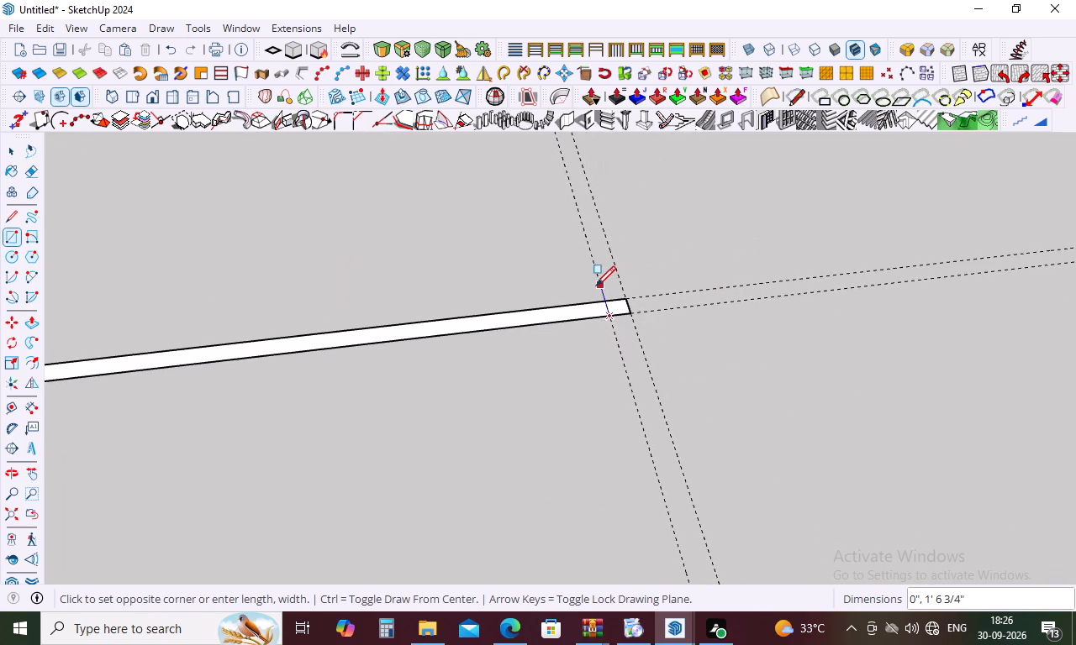
{"action": "scroll", "coordinate": [596, 286], "scroll_direction": "down", "scroll_amount": 18}
{"action": "scroll", "coordinate": [596, 286], "scroll_direction": "down", "scroll_amount": 10}
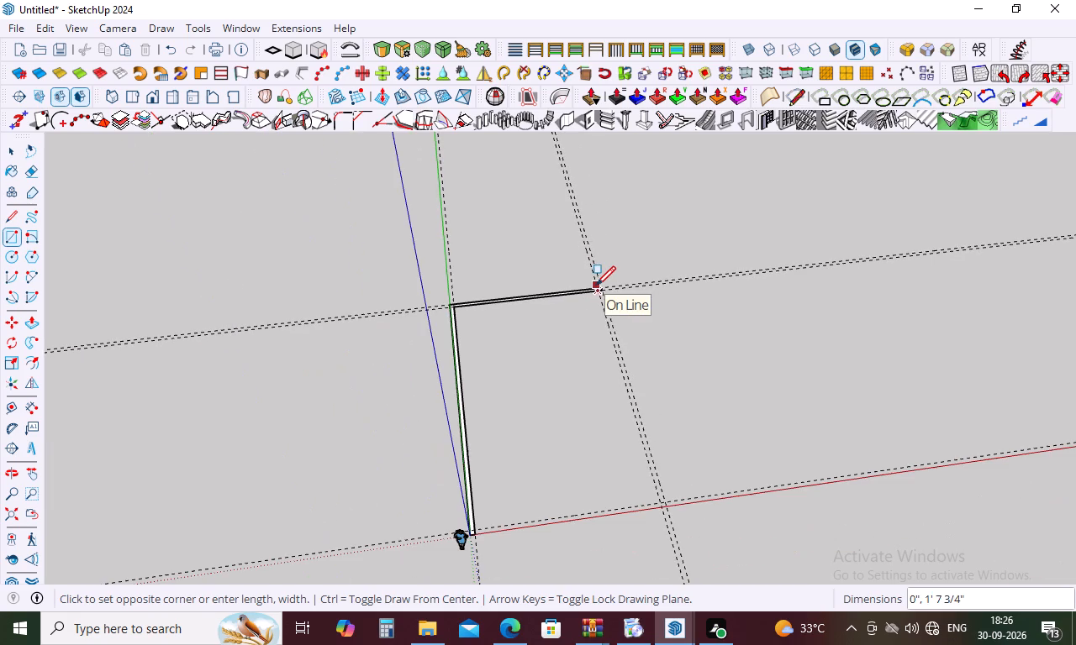
{"action": "scroll", "coordinate": [667, 499], "scroll_direction": "up", "scroll_amount": 18}
{"action": "left_click", "coordinate": [662, 518]}
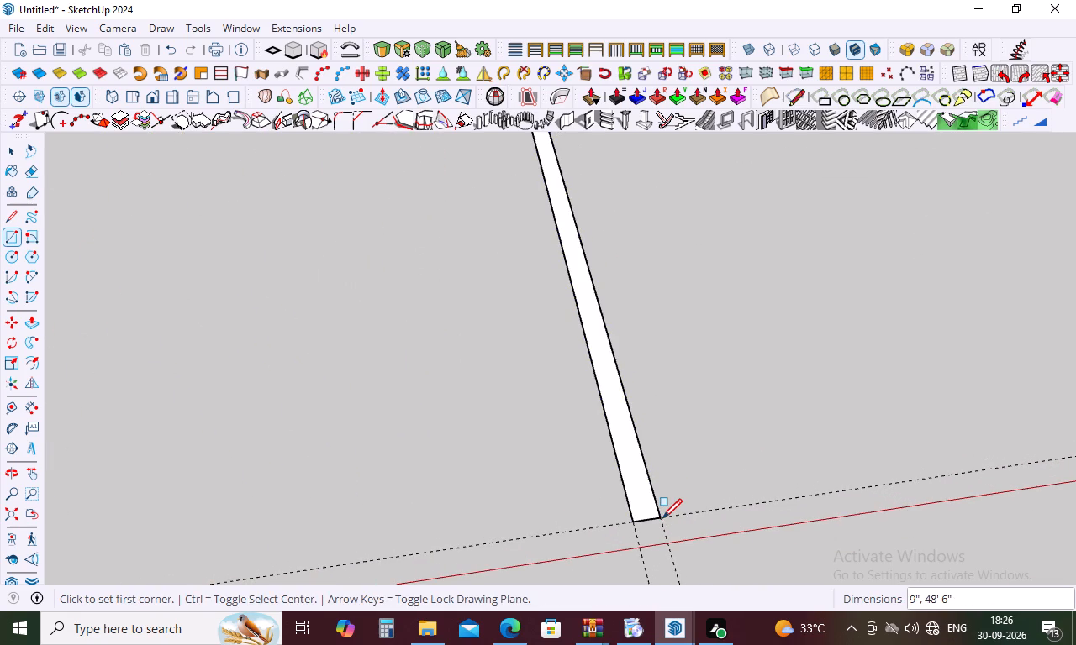
Draw a 9" by 29' 3" rectangle along the red axis, from the 30' strip's outer end corner to the first strip's inner edge.
{"action": "key", "text": "r"}
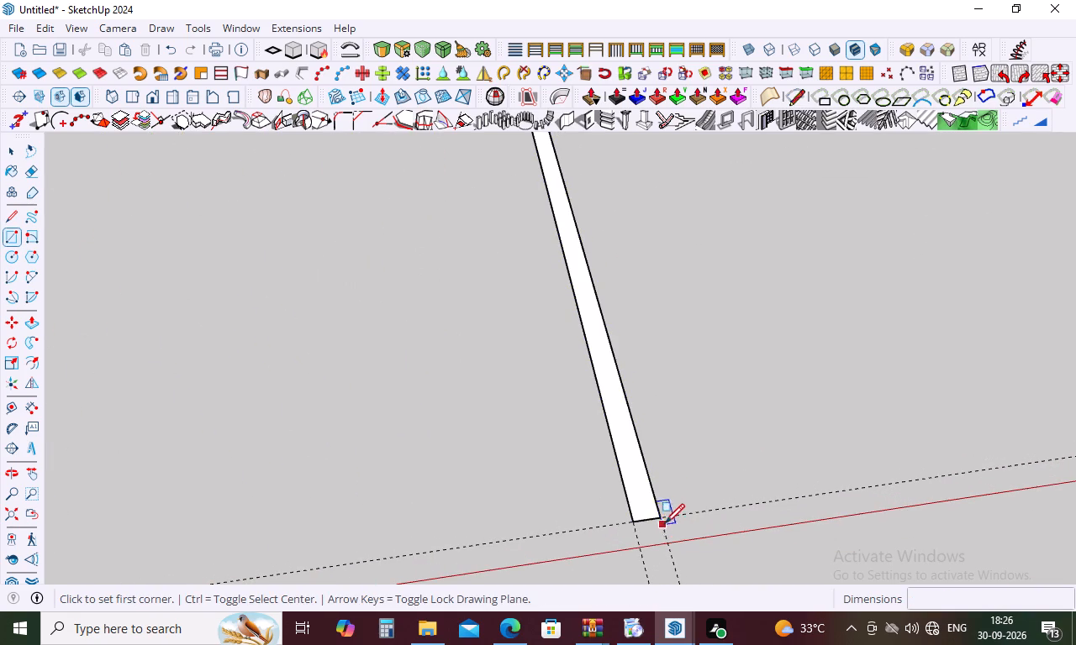
{"action": "left_click", "coordinate": [661, 517]}
{"action": "scroll", "coordinate": [578, 502], "scroll_direction": "down", "scroll_amount": 6}
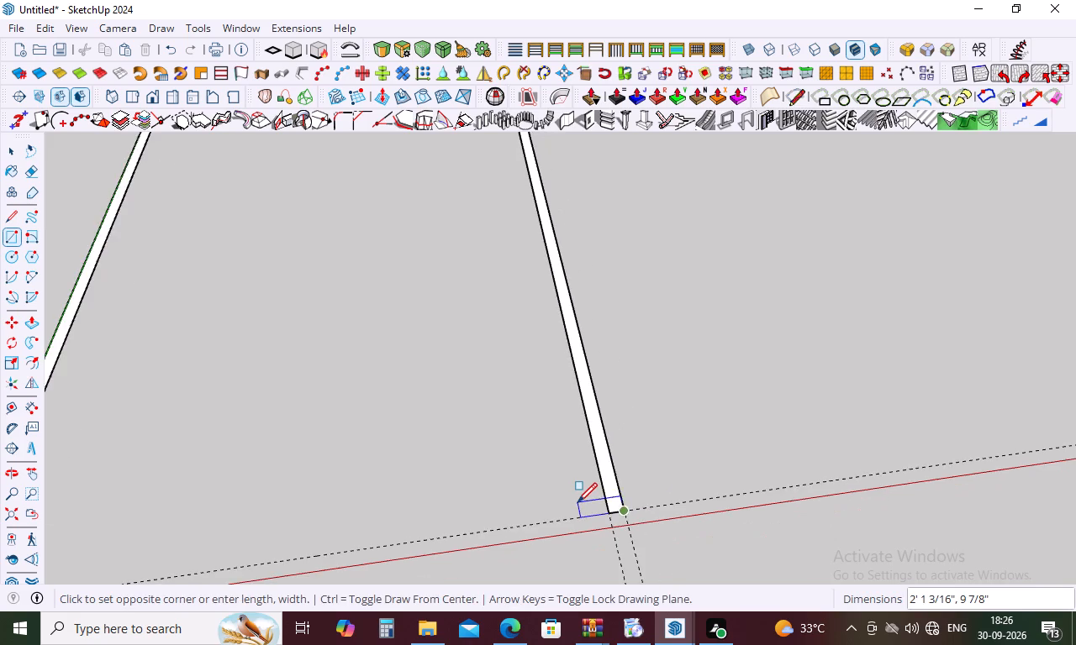
{"action": "scroll", "coordinate": [578, 502], "scroll_direction": "down", "scroll_amount": 6}
{"action": "scroll", "coordinate": [234, 565], "scroll_direction": "up", "scroll_amount": 7}
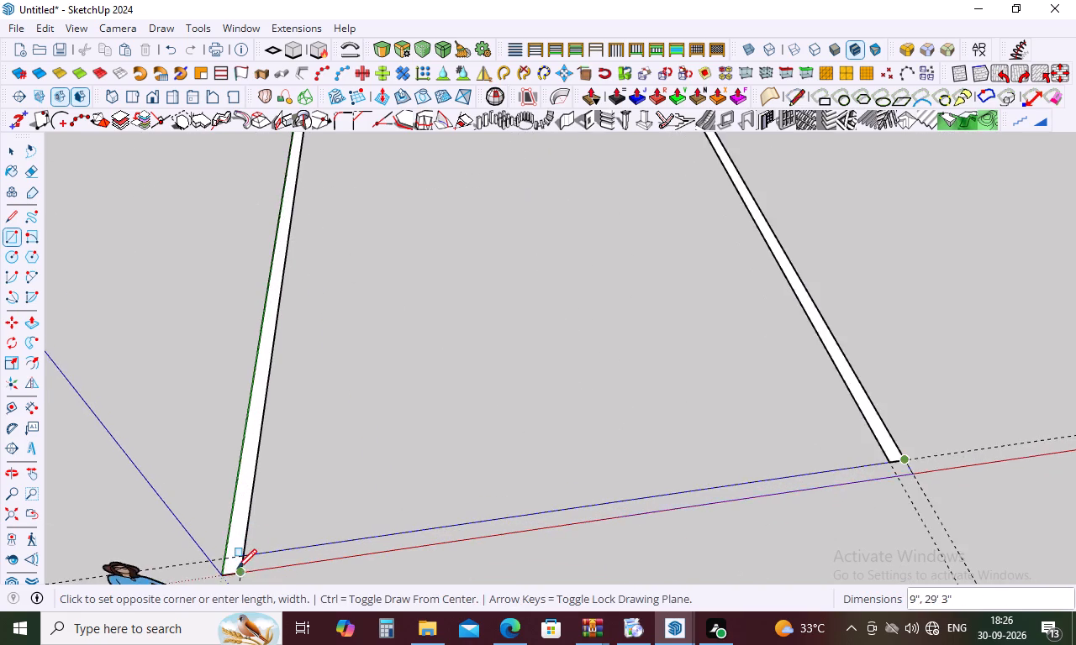
{"action": "scroll", "coordinate": [237, 569], "scroll_direction": "up", "scroll_amount": 6}
{"action": "left_click", "coordinate": [245, 575]}
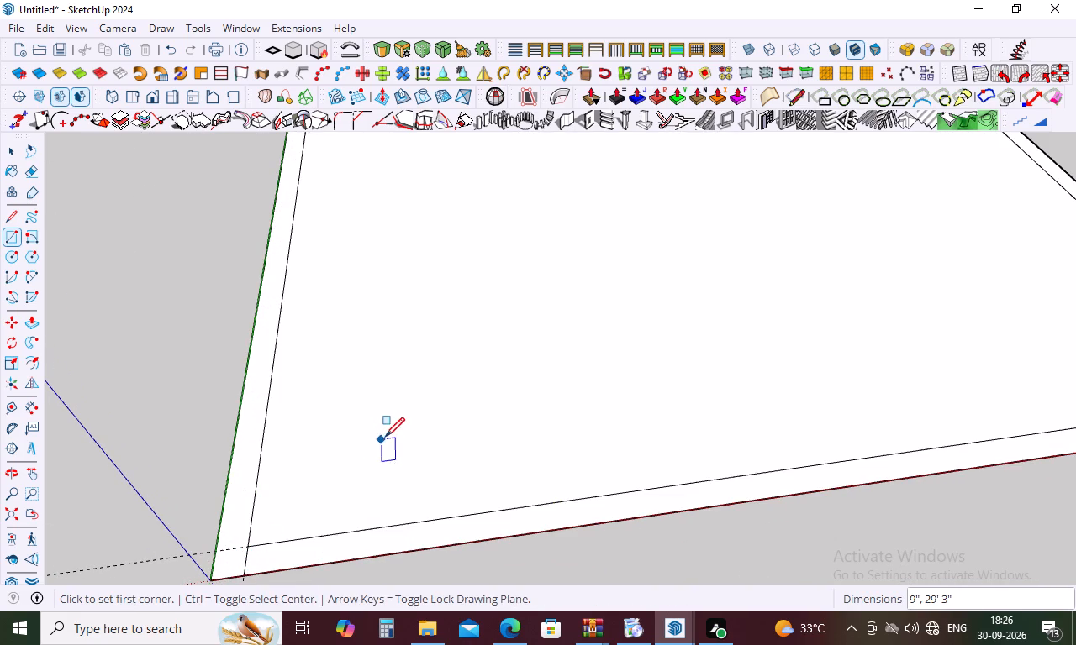
{"action": "key", "text": "Escape"}
Delete the large face enclosed by the four perimeter strips, keeping only the strips.
{"action": "key", "text": "space"}
{"action": "left_click", "coordinate": [438, 409]}
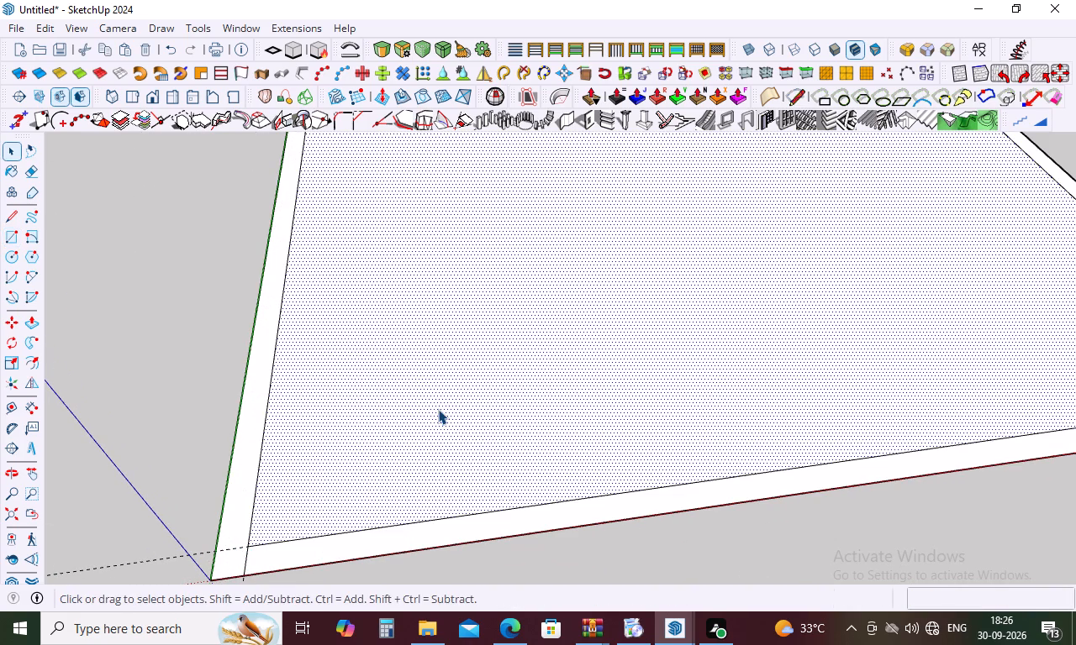
{"action": "key", "text": "Delete"}
Examine how the strips meet at the red axis's 30' corner and at both corners on the 50' side.
{"action": "scroll", "coordinate": [393, 459], "scroll_direction": "down", "scroll_amount": 6}
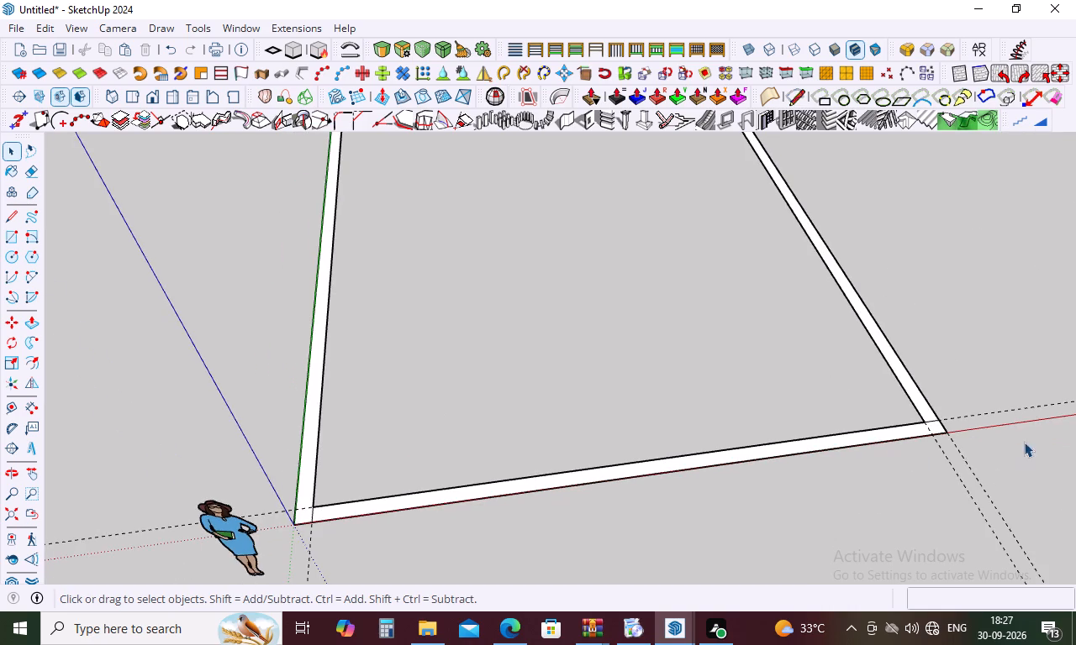
{"action": "scroll", "coordinate": [1035, 420], "scroll_direction": "up", "scroll_amount": 5}
{"action": "scroll", "coordinate": [933, 459], "scroll_direction": "up", "scroll_amount": 18}
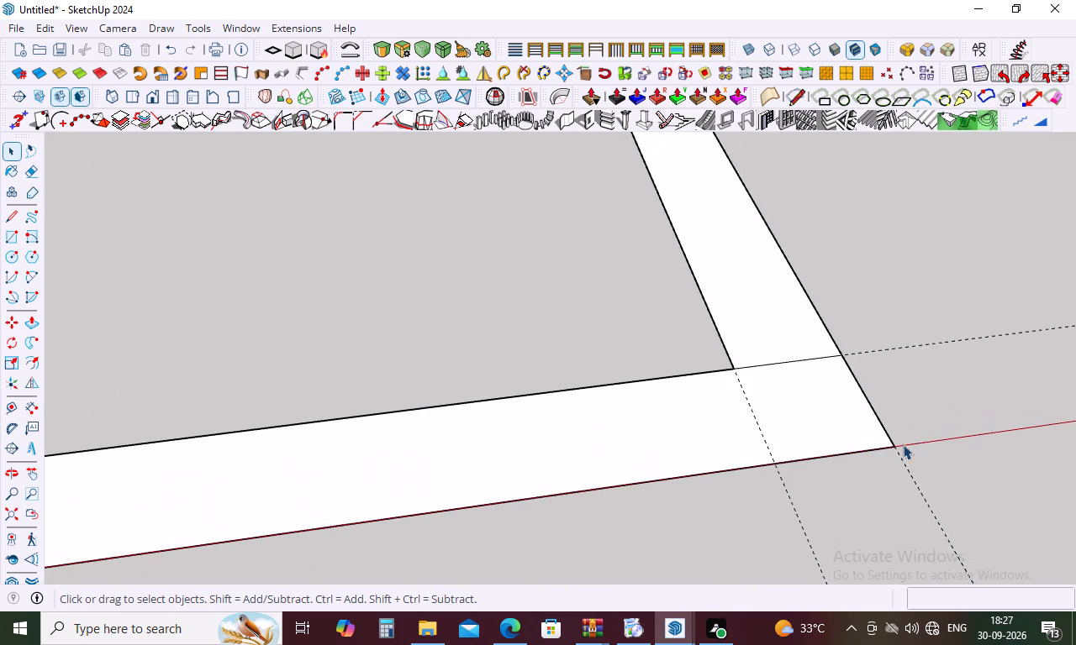
{"action": "scroll", "coordinate": [883, 449], "scroll_direction": "up", "scroll_amount": 6}
{"action": "scroll", "coordinate": [782, 395], "scroll_direction": "down", "scroll_amount": 12}
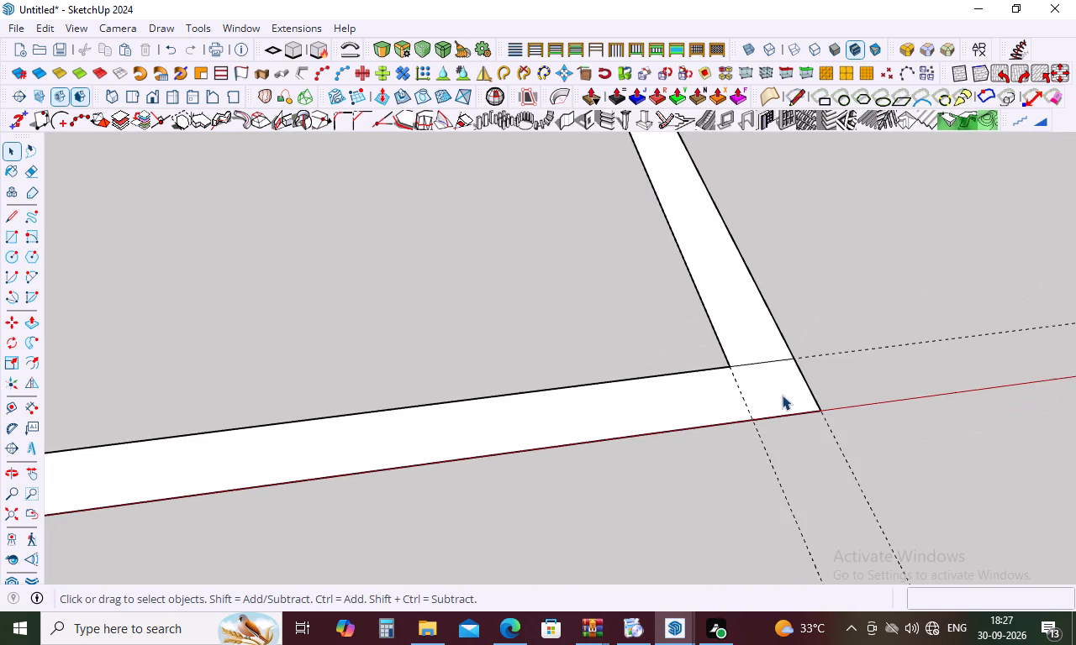
{"action": "scroll", "coordinate": [782, 395], "scroll_direction": "down", "scroll_amount": 18}
{"action": "scroll", "coordinate": [782, 395], "scroll_direction": "down", "scroll_amount": 11}
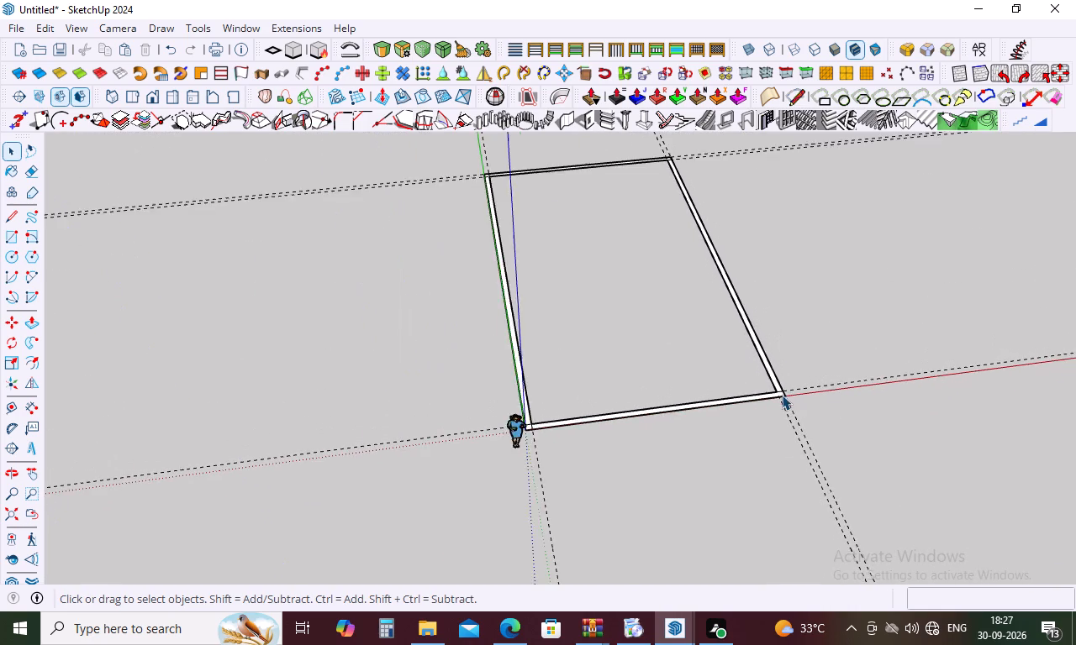
{"action": "scroll", "coordinate": [700, 172], "scroll_direction": "up", "scroll_amount": 19}
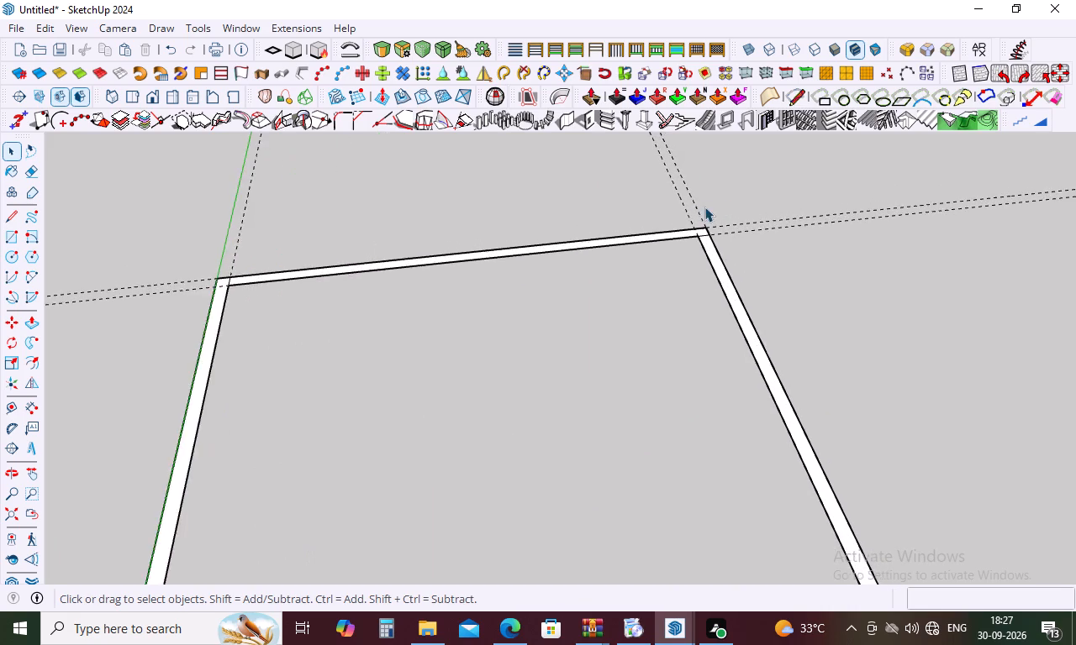
{"action": "scroll", "coordinate": [704, 207], "scroll_direction": "up", "scroll_amount": 10}
{"action": "scroll", "coordinate": [706, 276], "scroll_direction": "up", "scroll_amount": 17}
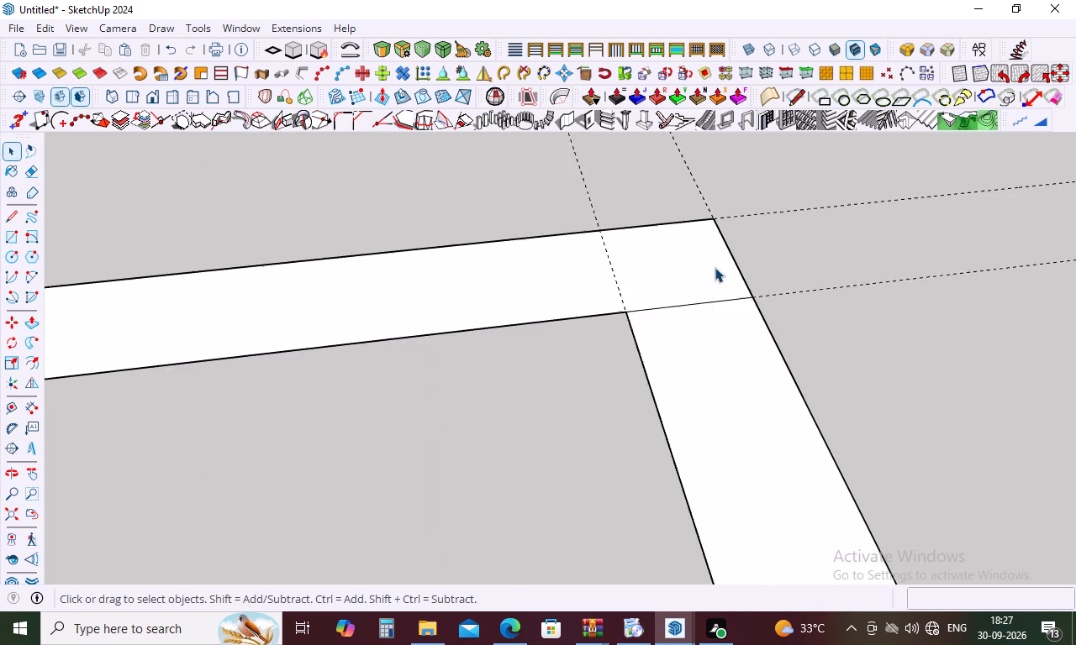
{"action": "scroll", "coordinate": [715, 267], "scroll_direction": "up", "scroll_amount": 1}
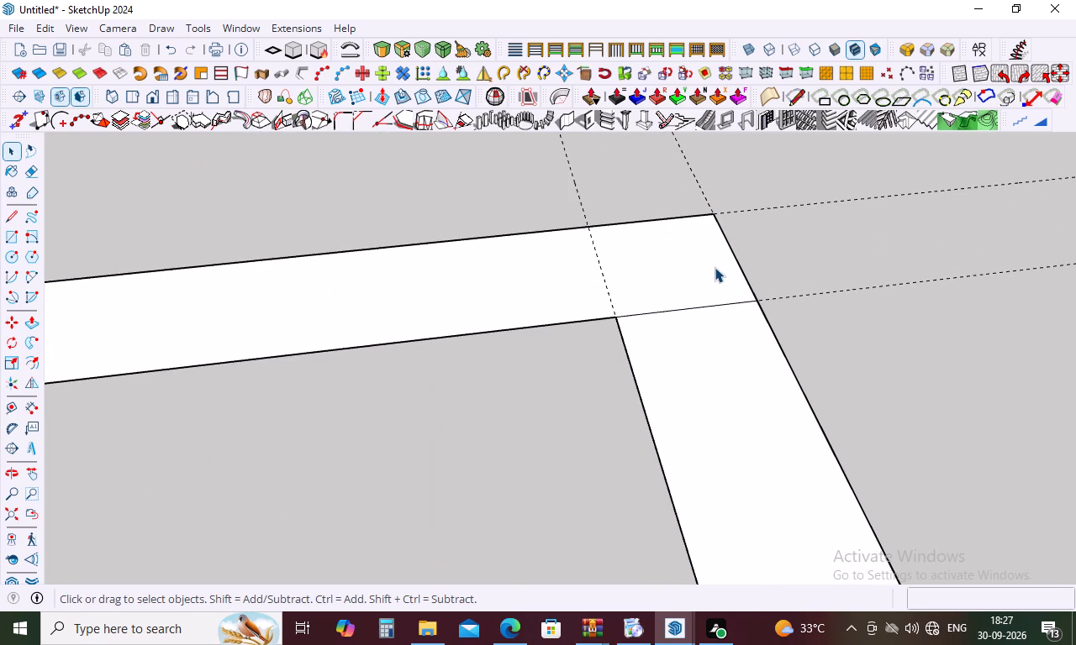
{"action": "scroll", "coordinate": [715, 267], "scroll_direction": "down", "scroll_amount": 16}
{"action": "scroll", "coordinate": [715, 267], "scroll_direction": "down", "scroll_amount": 5}
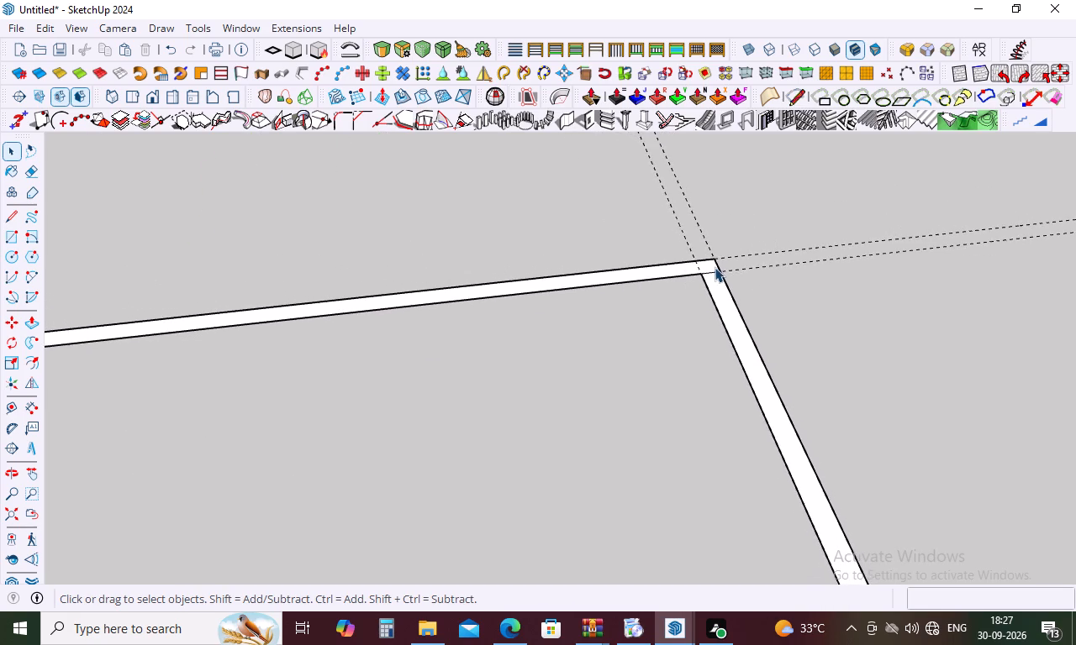
{"action": "scroll", "coordinate": [715, 267], "scroll_direction": "down", "scroll_amount": 9}
{"action": "scroll", "coordinate": [366, 281], "scroll_direction": "up", "scroll_amount": 5}
{"action": "scroll", "coordinate": [302, 314], "scroll_direction": "up", "scroll_amount": 6}
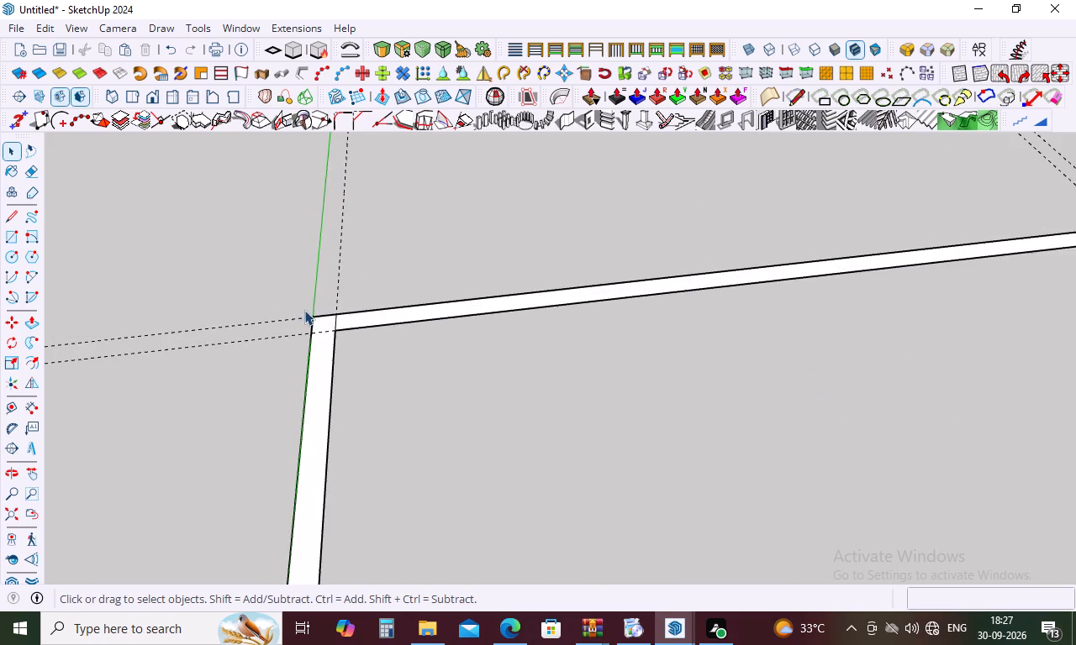
{"action": "scroll", "coordinate": [304, 310], "scroll_direction": "up", "scroll_amount": 12}
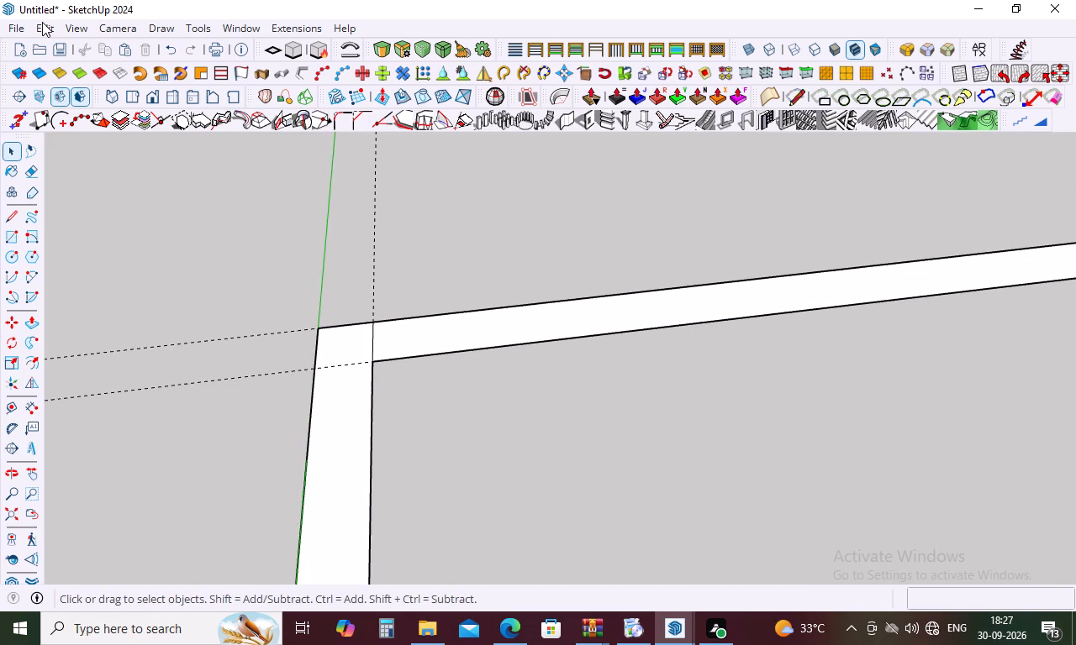
Delete all guide lines in the model.
{"action": "left_click", "coordinate": [42, 22]}
{"action": "left_click", "coordinate": [117, 193]}
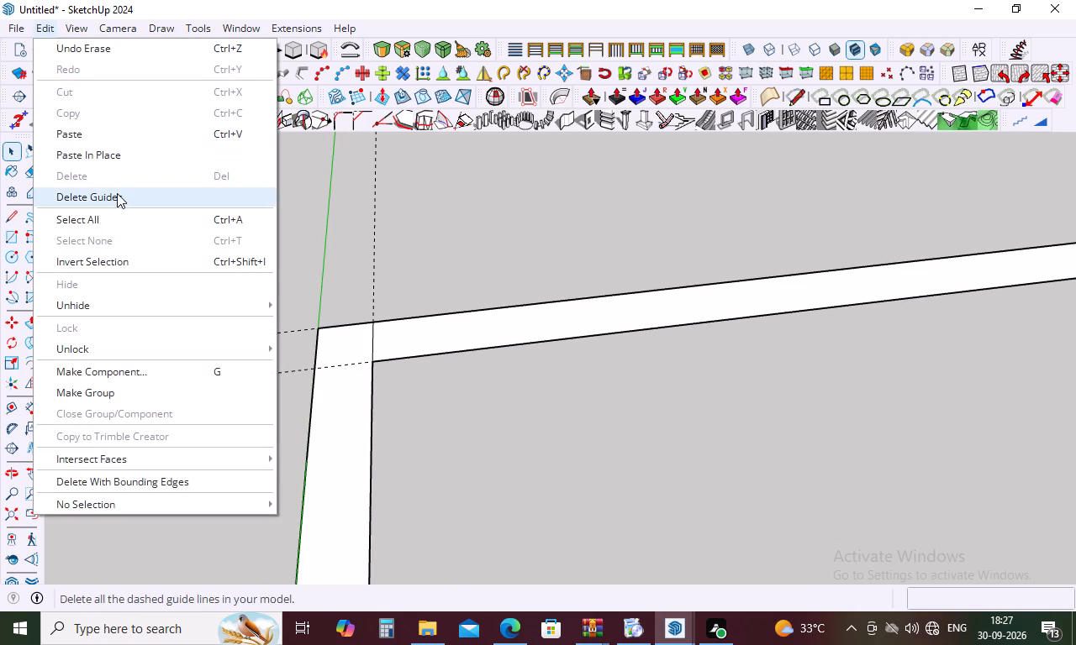
Erase the seam edges between the strips at the two corners on the 50' side.
{"action": "key", "text": "e"}
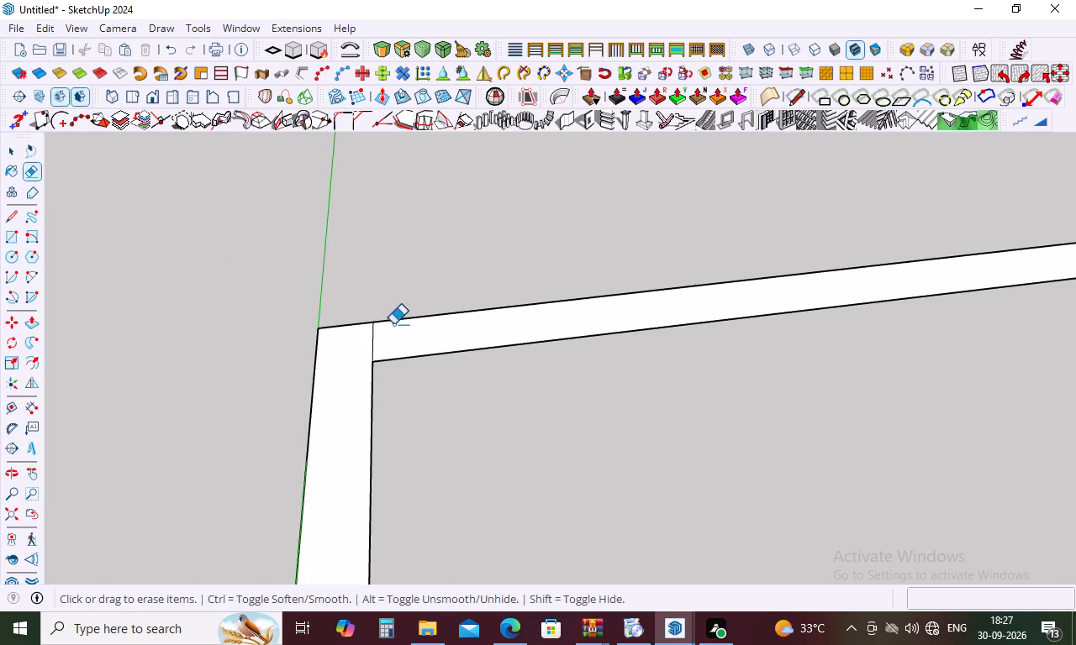
{"action": "left_click", "coordinate": [372, 338]}
{"action": "scroll", "coordinate": [343, 328], "scroll_direction": "down", "scroll_amount": 11}
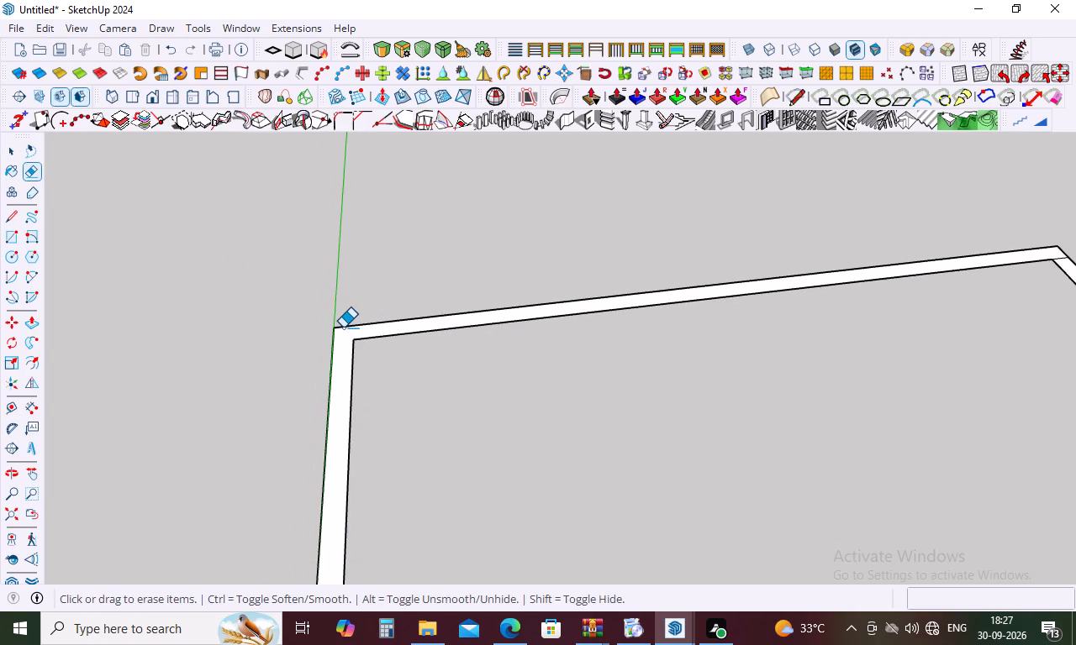
{"action": "scroll", "coordinate": [343, 328], "scroll_direction": "down", "scroll_amount": 11}
{"action": "scroll", "coordinate": [621, 284], "scroll_direction": "up", "scroll_amount": 7}
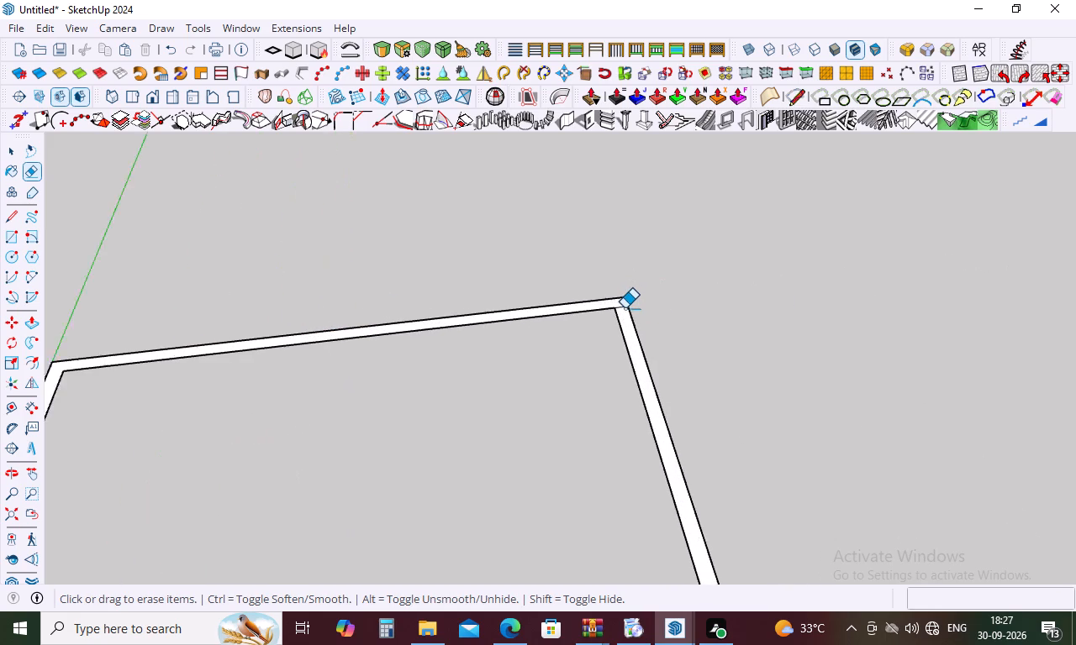
{"action": "scroll", "coordinate": [625, 308], "scroll_direction": "up", "scroll_amount": 10}
{"action": "left_click_drag", "start_coordinate": [620, 301], "coordinate": [620, 312]}
Erase the seam edges between the strips at the two red axis corners, at 30' and at the origin.
{"action": "scroll", "coordinate": [575, 302], "scroll_direction": "down", "scroll_amount": 10}
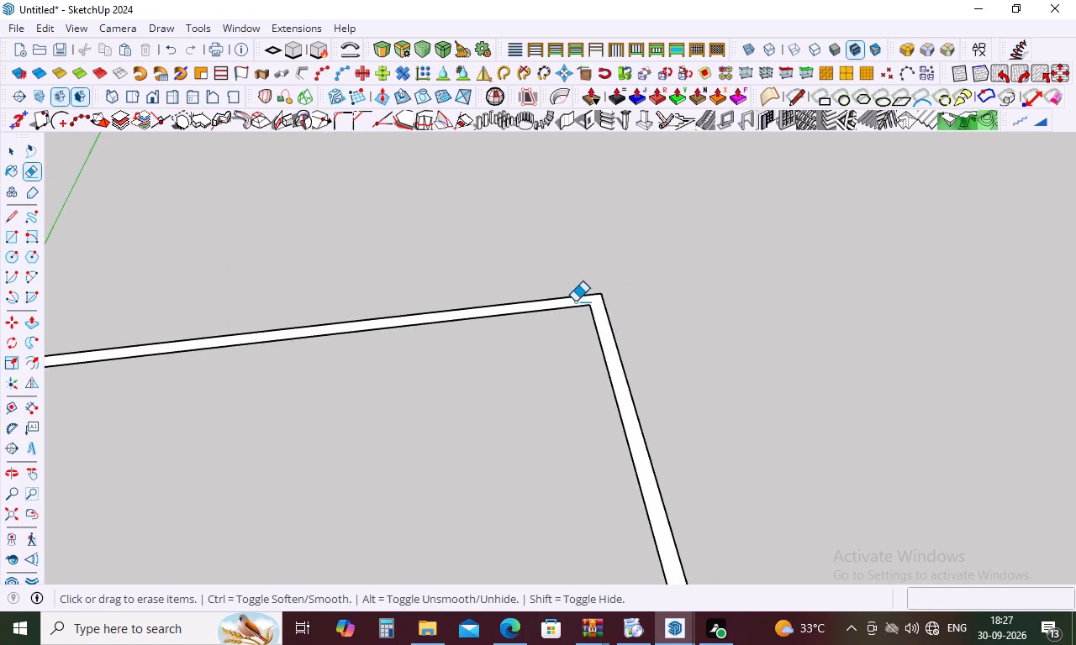
{"action": "scroll", "coordinate": [575, 302], "scroll_direction": "down", "scroll_amount": 14}
{"action": "scroll", "coordinate": [614, 471], "scroll_direction": "up", "scroll_amount": 6}
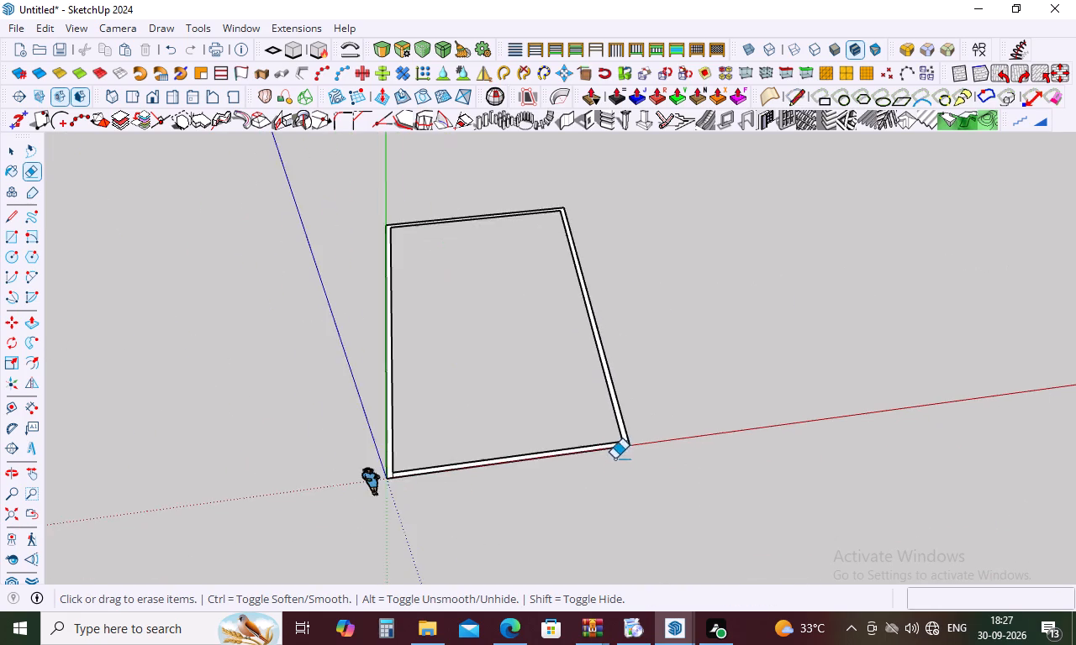
{"action": "scroll", "coordinate": [618, 446], "scroll_direction": "up", "scroll_amount": 18}
{"action": "left_click_drag", "start_coordinate": [636, 430], "coordinate": [636, 445]}
{"action": "scroll", "coordinate": [642, 441], "scroll_direction": "down", "scroll_amount": 17}
{"action": "scroll", "coordinate": [318, 489], "scroll_direction": "up", "scroll_amount": 2}
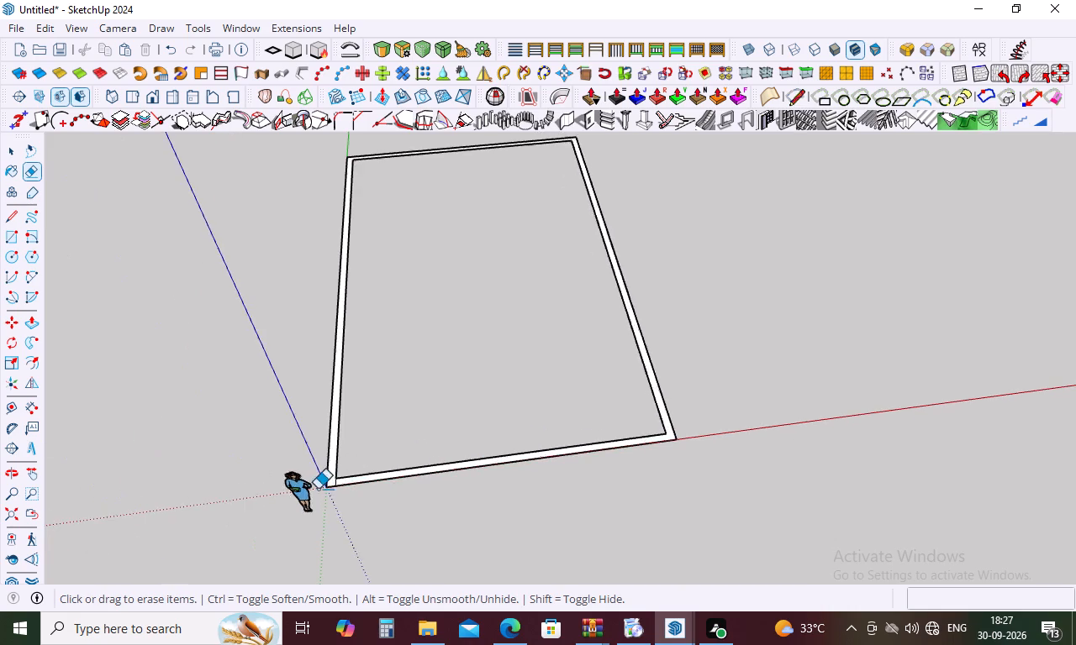
{"action": "scroll", "coordinate": [318, 489], "scroll_direction": "up", "scroll_amount": 16}
{"action": "left_click_drag", "start_coordinate": [340, 482], "coordinate": [313, 497]}
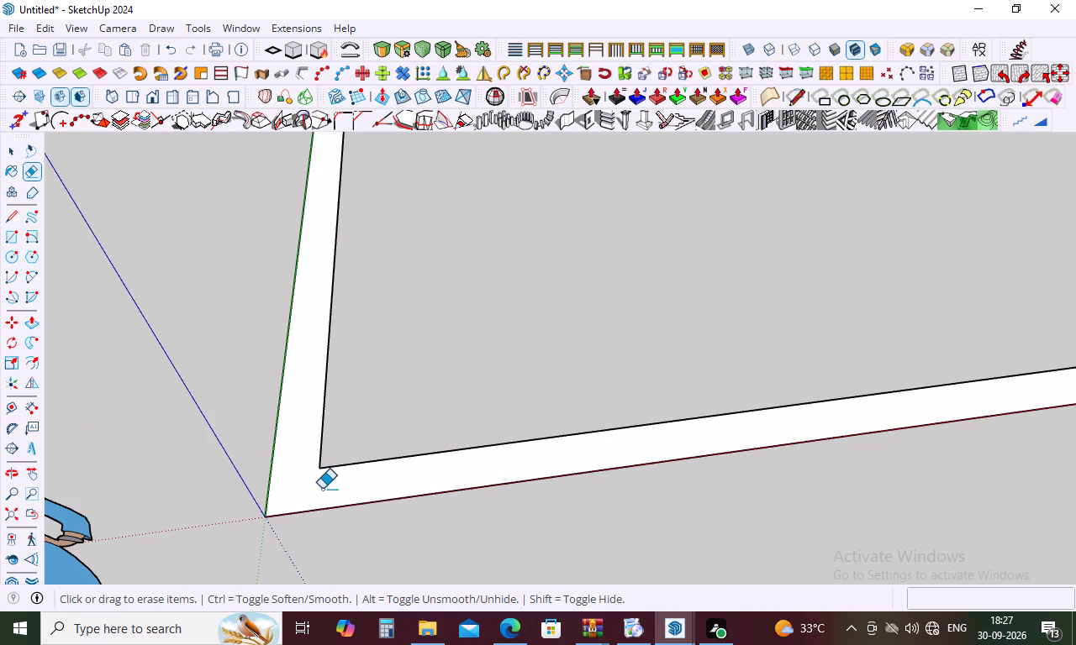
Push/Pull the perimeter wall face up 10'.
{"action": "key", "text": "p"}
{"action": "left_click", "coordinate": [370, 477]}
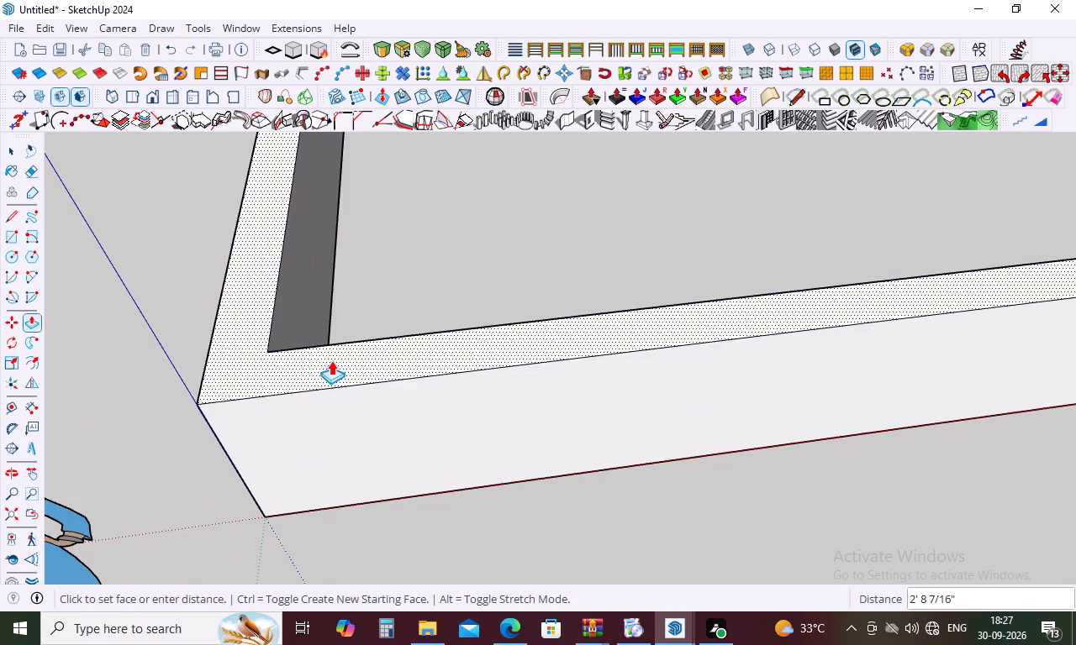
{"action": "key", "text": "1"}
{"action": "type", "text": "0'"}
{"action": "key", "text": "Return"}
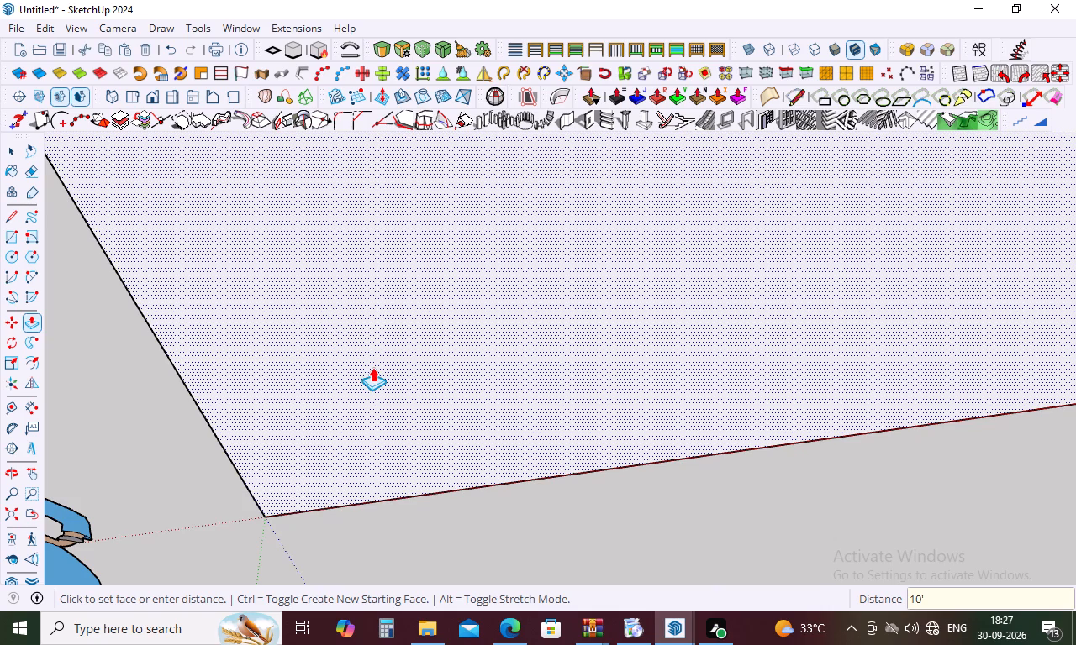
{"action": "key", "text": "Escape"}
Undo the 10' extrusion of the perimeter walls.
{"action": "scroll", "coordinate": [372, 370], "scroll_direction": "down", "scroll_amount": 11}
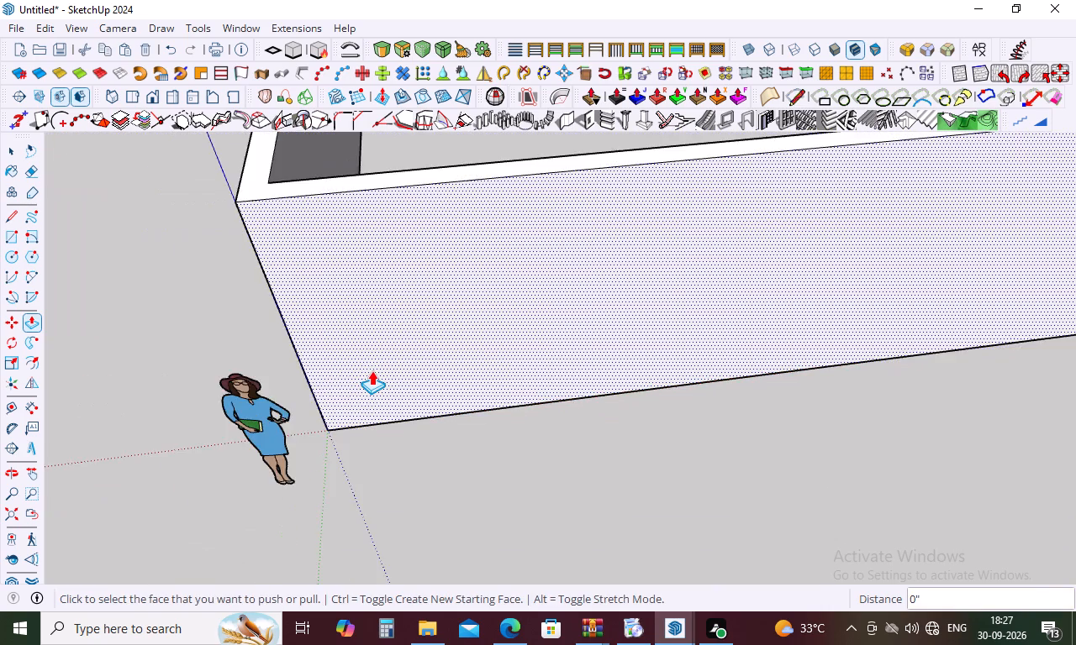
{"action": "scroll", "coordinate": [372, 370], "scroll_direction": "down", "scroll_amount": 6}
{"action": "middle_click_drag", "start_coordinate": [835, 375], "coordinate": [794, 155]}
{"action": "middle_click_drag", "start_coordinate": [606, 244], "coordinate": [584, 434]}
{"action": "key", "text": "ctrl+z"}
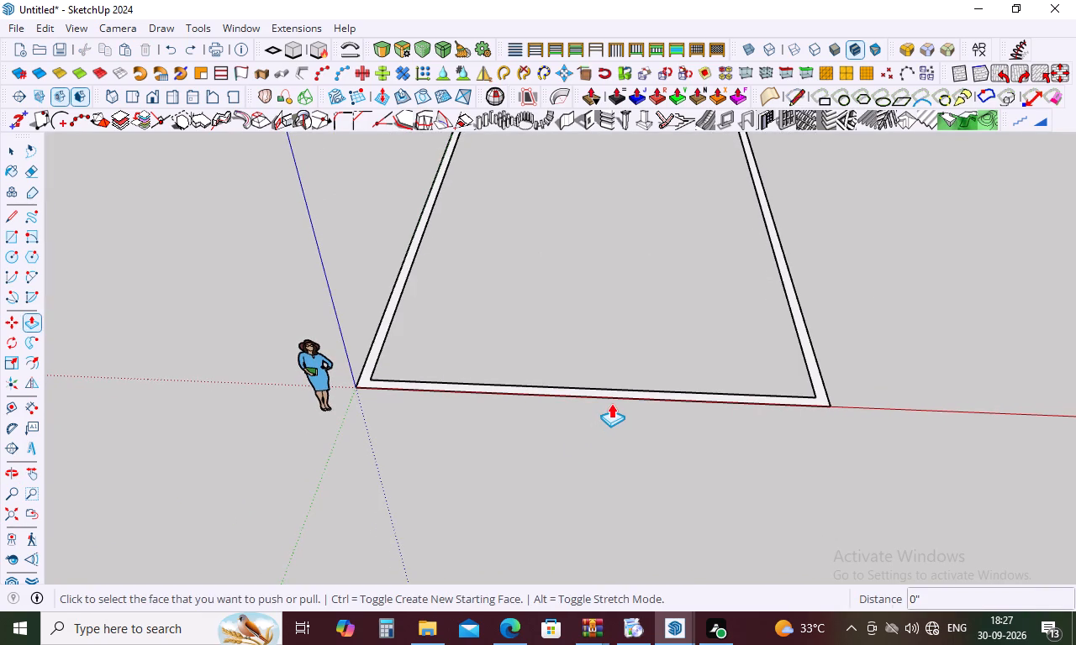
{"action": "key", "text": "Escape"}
Start a Tape Measure guide from the inner edge of the wall strip along the red axis.
{"action": "key", "text": "t"}
{"action": "left_click", "coordinate": [578, 384]}
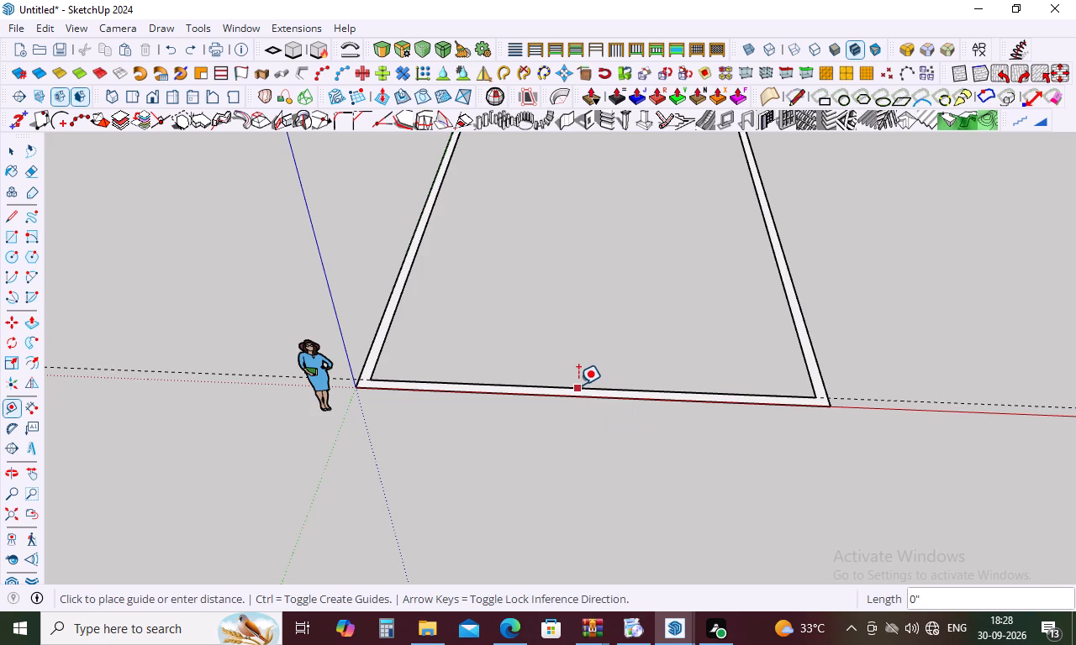
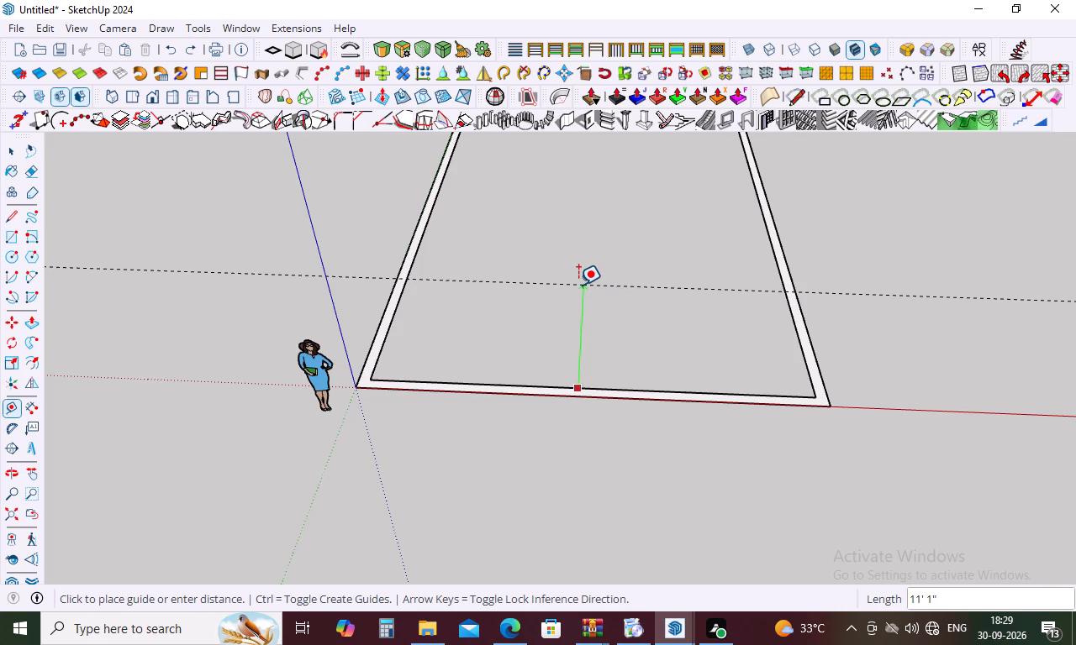
Place guides 15' inside the inner edges of the red-axis wall and the green-axis wall.
{"action": "type", "text": "15'"}
{"action": "key", "text": "Return"}
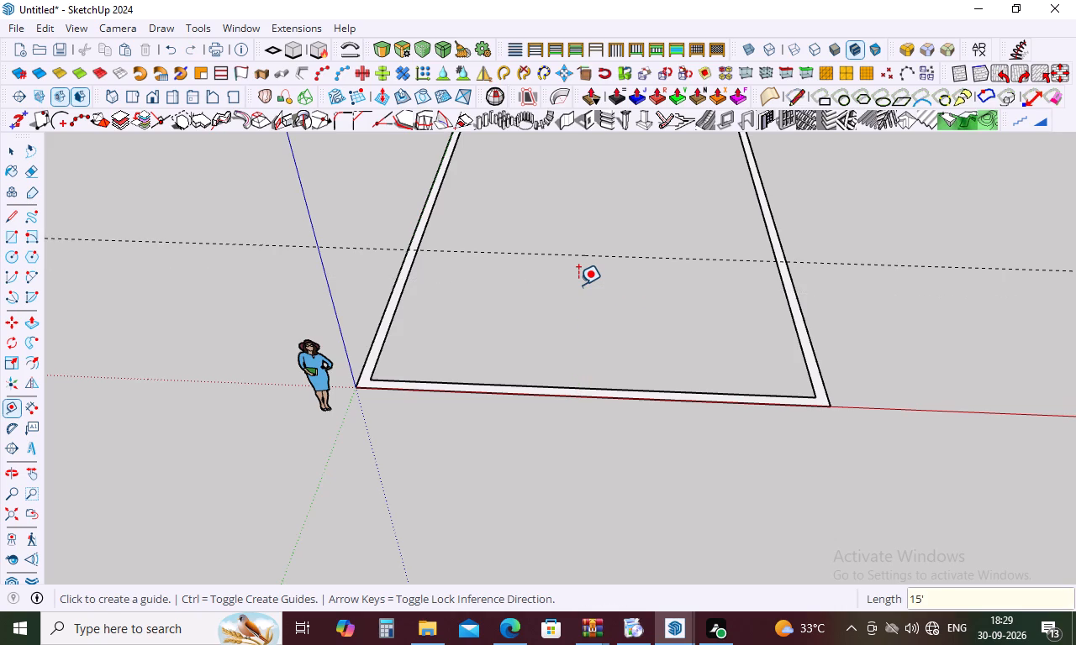
{"action": "left_click", "coordinate": [401, 294]}
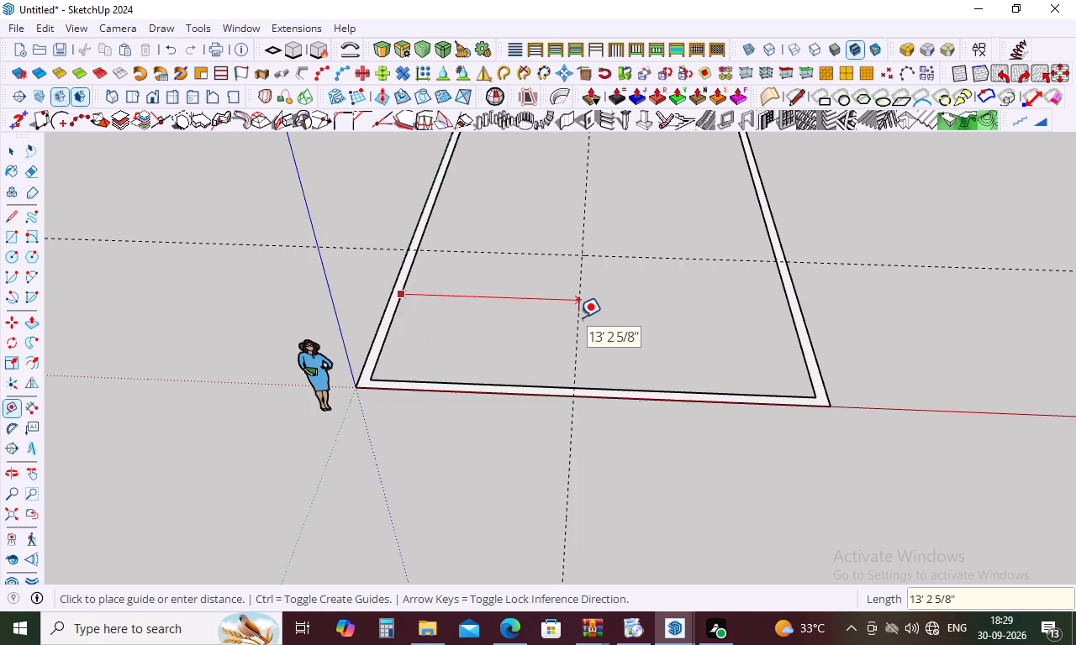
{"action": "type", "text": "15'"}
{"action": "key", "text": "Return"}
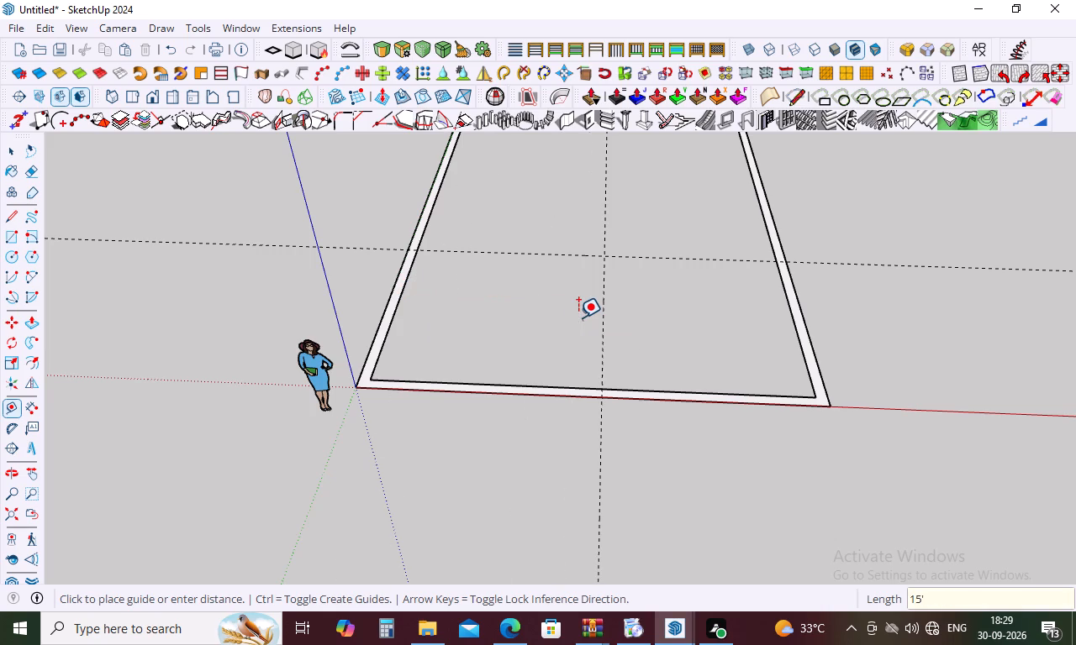
Add parallel guides 9" from each 15' guide, one toward the green-axis wall and one farther from the red-axis wall.
{"action": "left_click", "coordinate": [601, 308]}
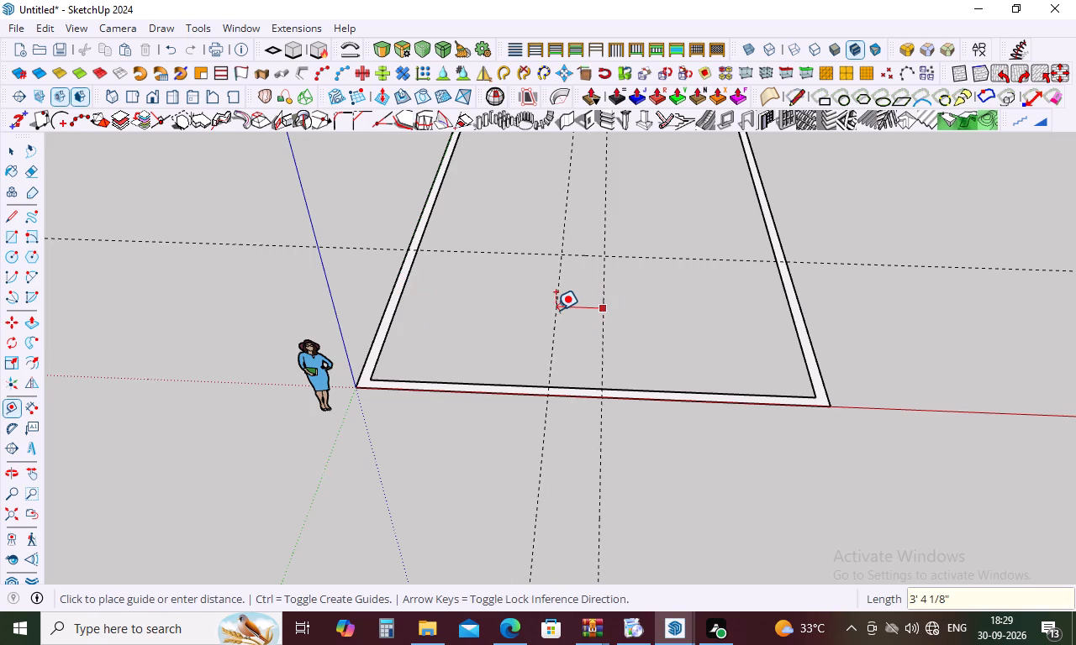
{"action": "key", "text": "9"}
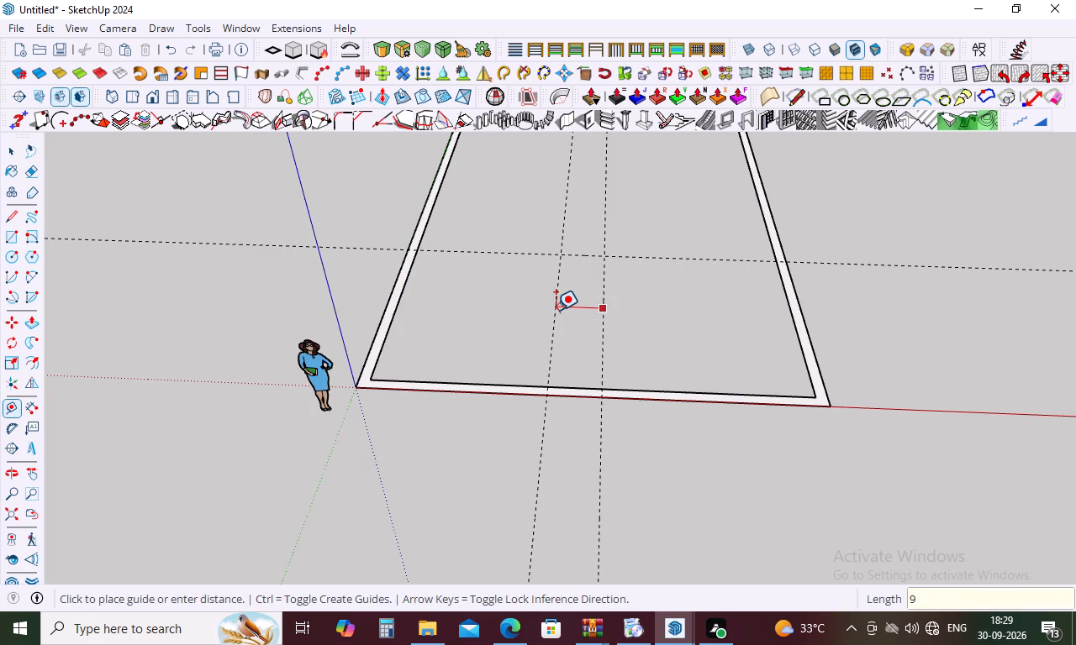
{"action": "key", "text": "Return"}
{"action": "left_click", "coordinate": [660, 258]}
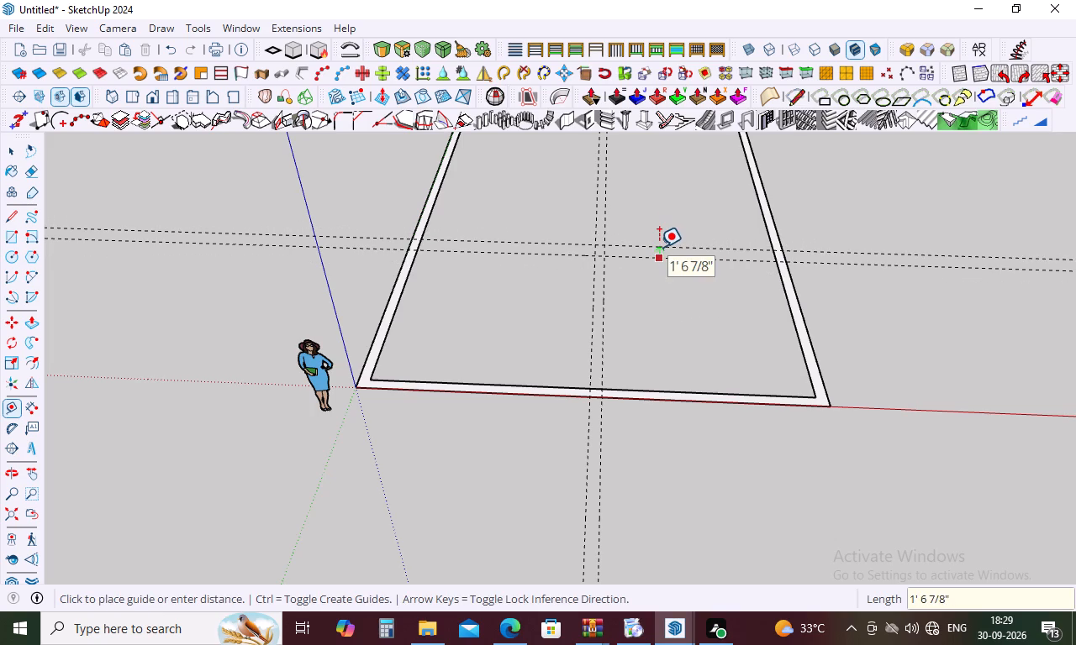
{"action": "key", "text": "9"}
{"action": "key", "text": "Return"}
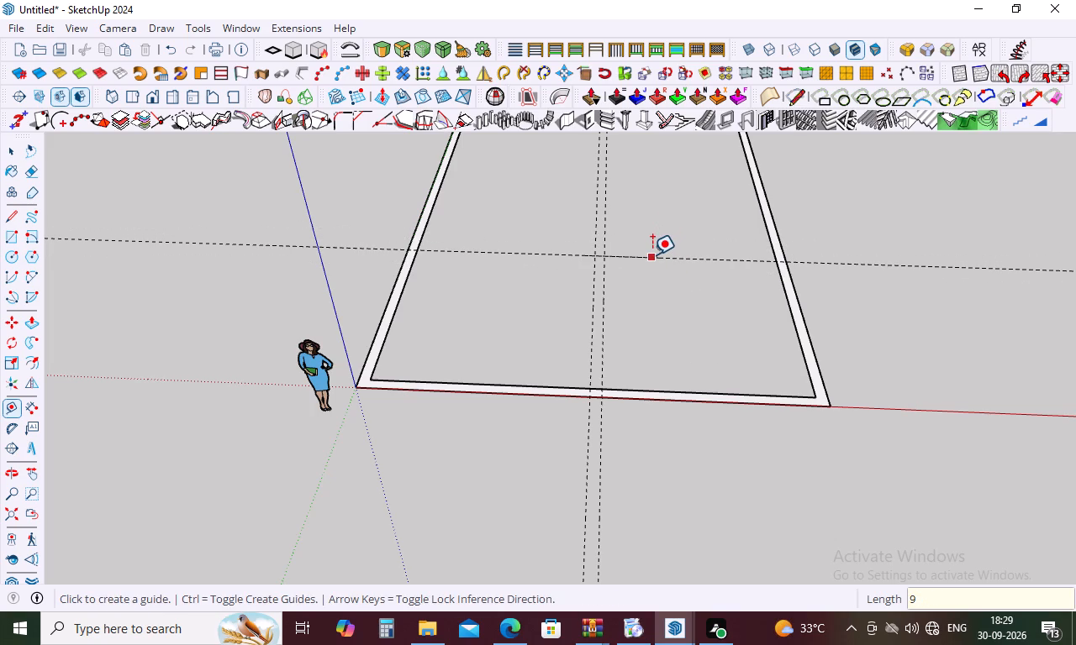
{"action": "left_click", "coordinate": [652, 254]}
{"action": "key", "text": "9"}
{"action": "key", "text": "Return"}
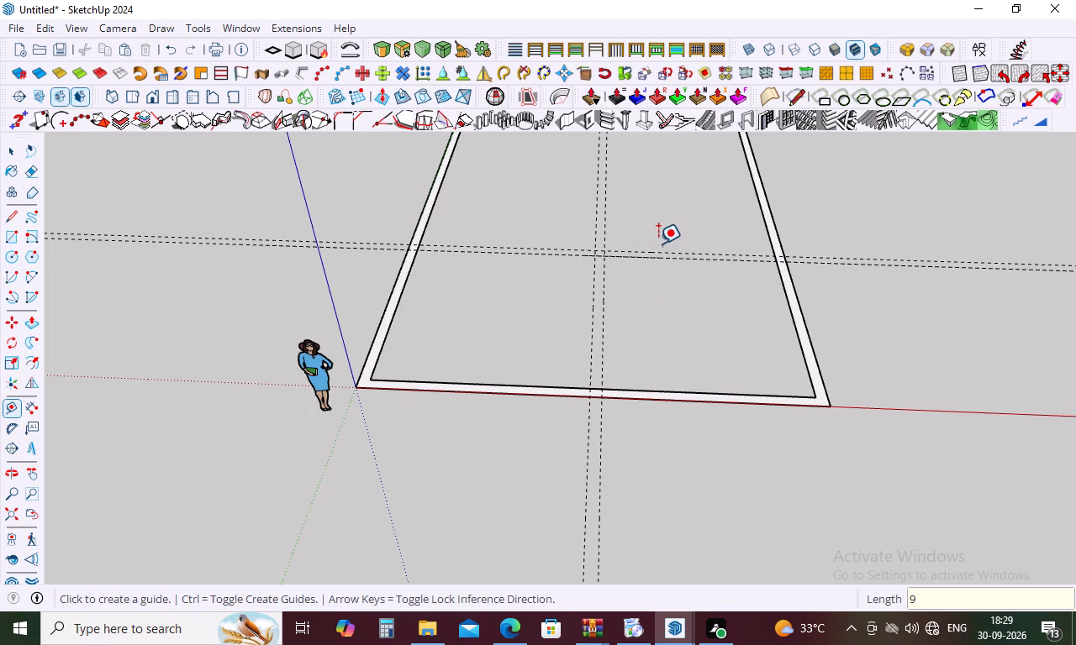
Draw a 9" by 14' 3" rectangle between the paired guides, from their crossing to the inner edge of the 30' side wall.
{"action": "middle_click_drag", "start_coordinate": [658, 244], "coordinate": [658, 333]}
{"action": "scroll", "coordinate": [650, 195], "scroll_direction": "up", "scroll_amount": 5}
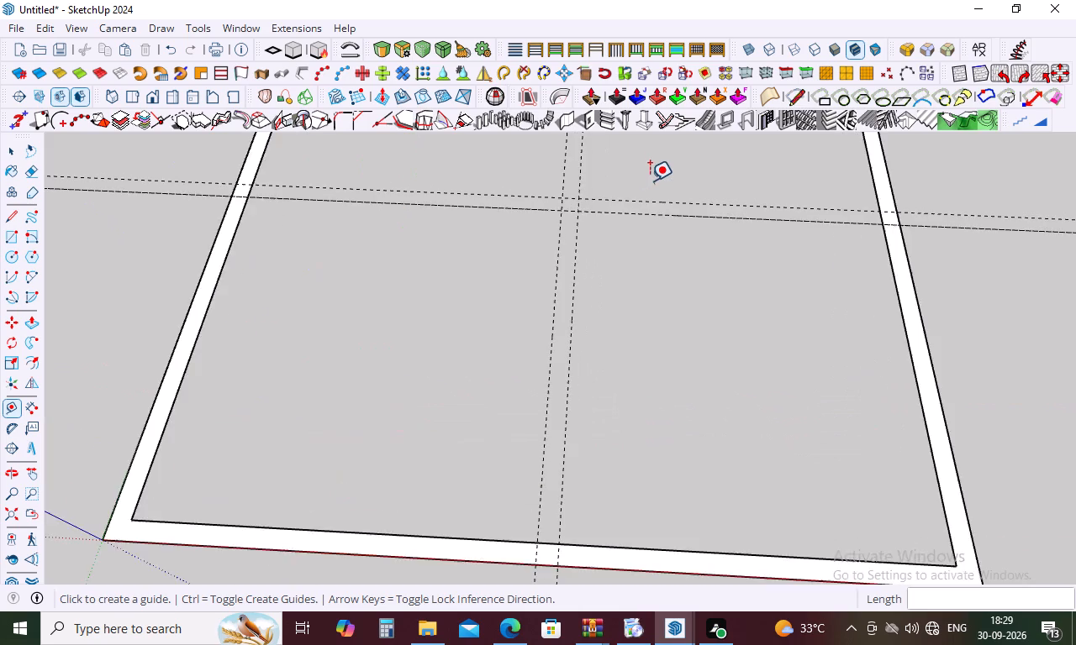
{"action": "scroll", "coordinate": [595, 208], "scroll_direction": "up", "scroll_amount": 10}
{"action": "key", "text": "Escape"}
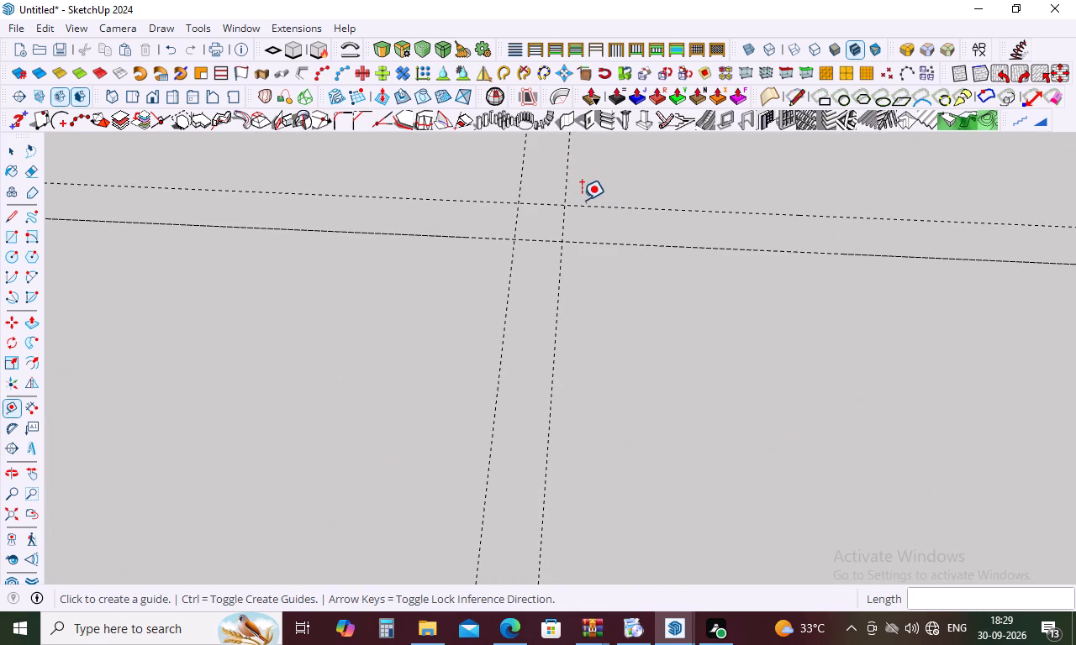
{"action": "key", "text": "r"}
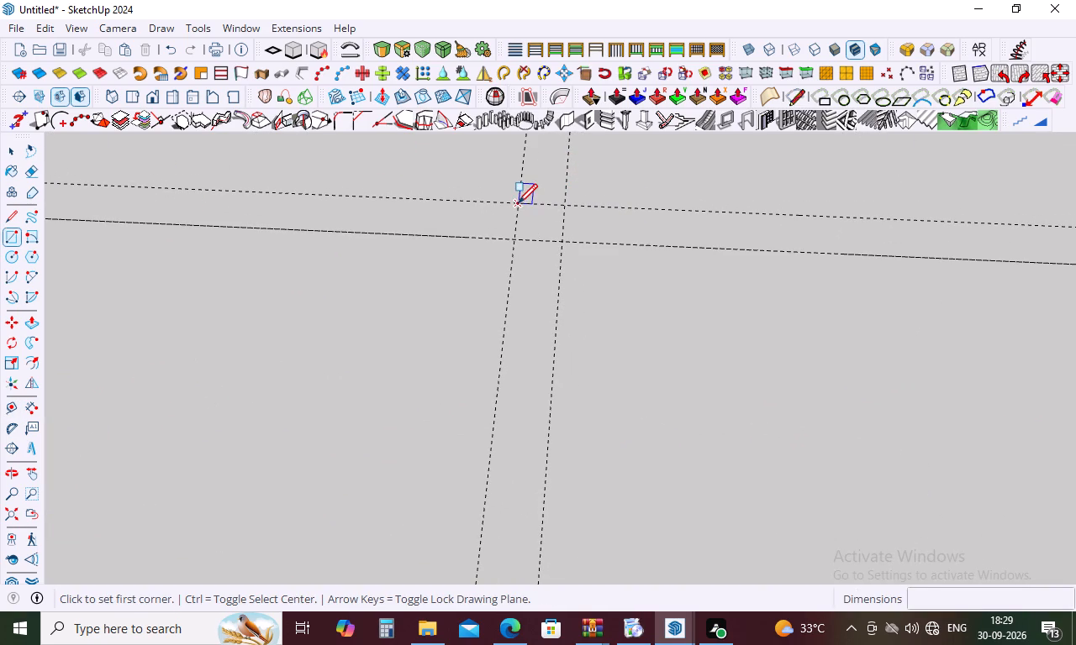
{"action": "left_click", "coordinate": [518, 203]}
{"action": "scroll", "coordinate": [517, 202], "scroll_direction": "down", "scroll_amount": 10}
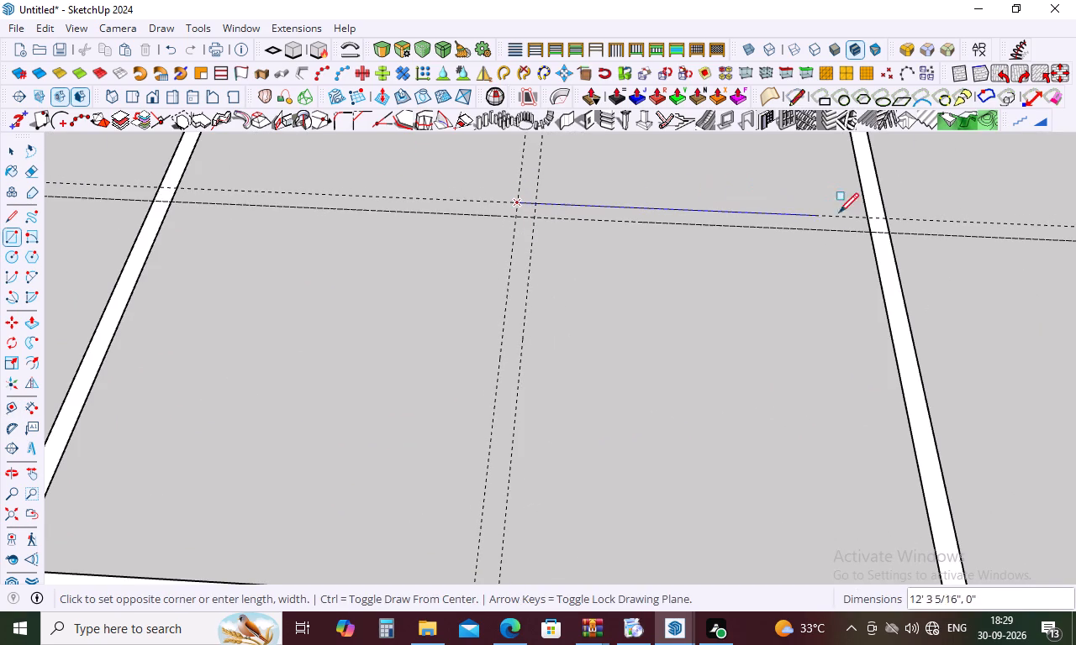
{"action": "scroll", "coordinate": [872, 225], "scroll_direction": "up", "scroll_amount": 4}
{"action": "left_click", "coordinate": [868, 233]}
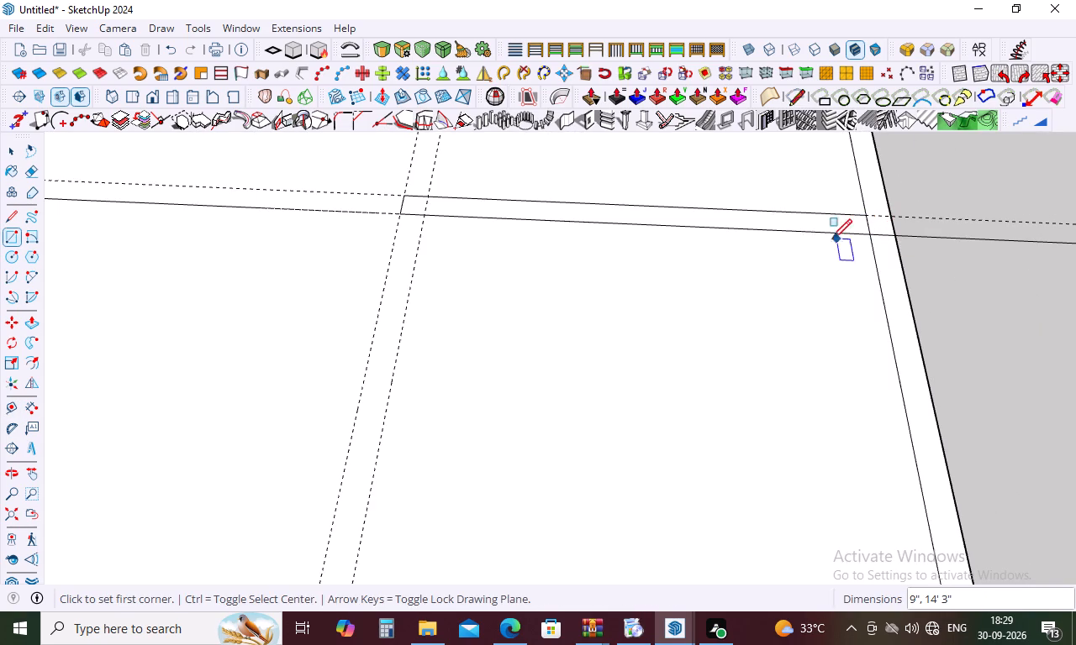
Draw a 9" by 15' rectangle between the other paired guides, from the cross wall to the red-axis wall's inner edge.
{"action": "scroll", "coordinate": [757, 227], "scroll_direction": "down", "scroll_amount": 5}
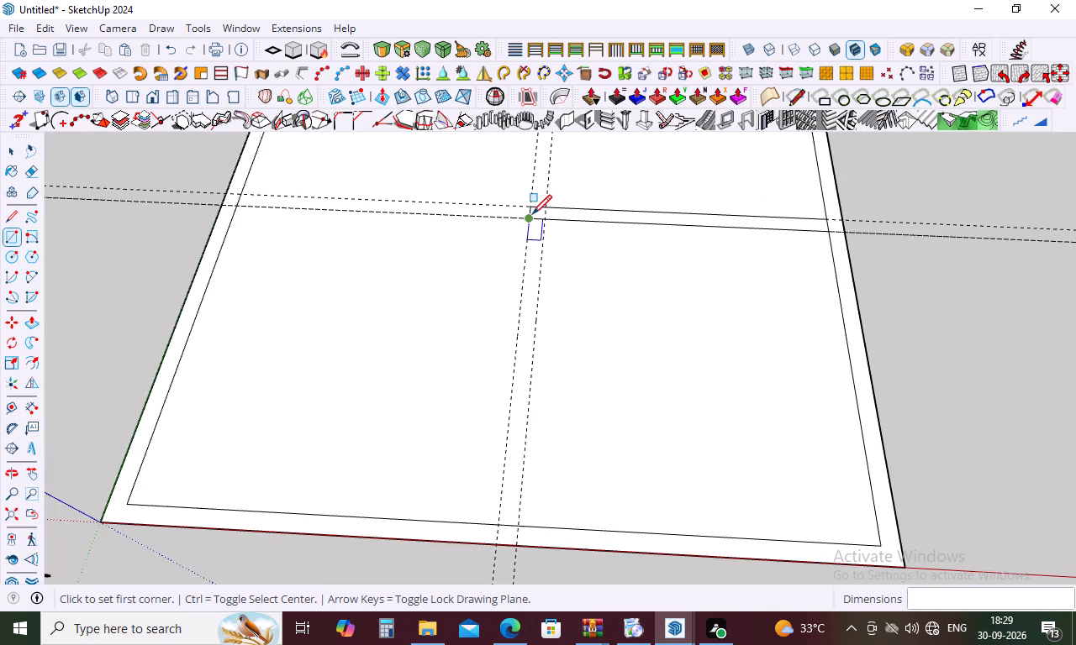
{"action": "left_click", "coordinate": [529, 216]}
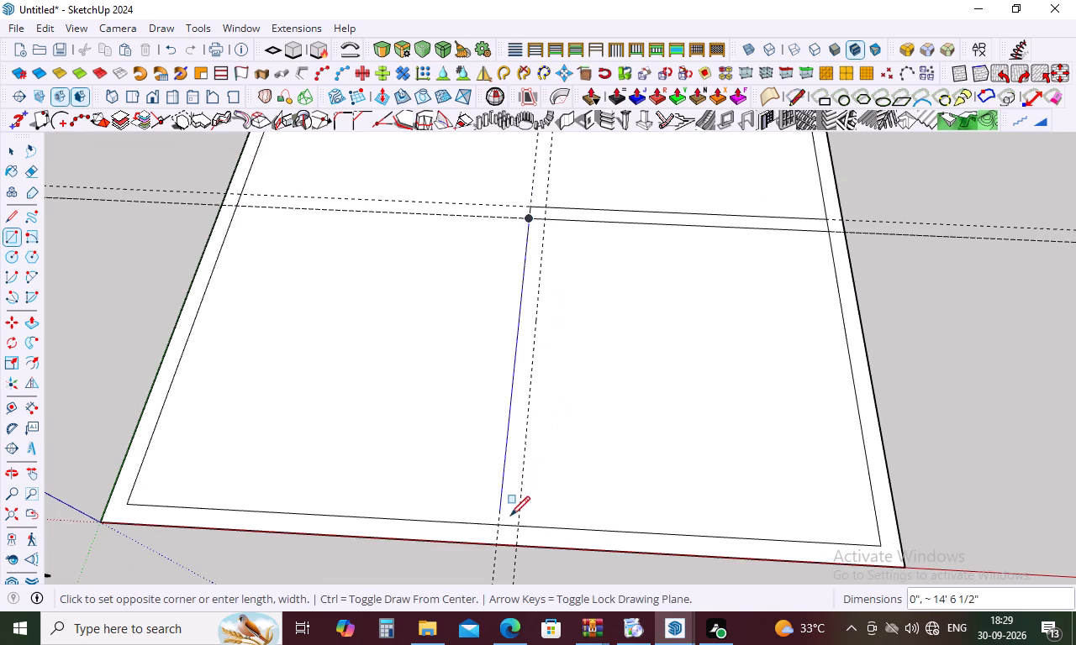
{"action": "left_click", "coordinate": [518, 528]}
{"action": "key", "text": "Escape"}
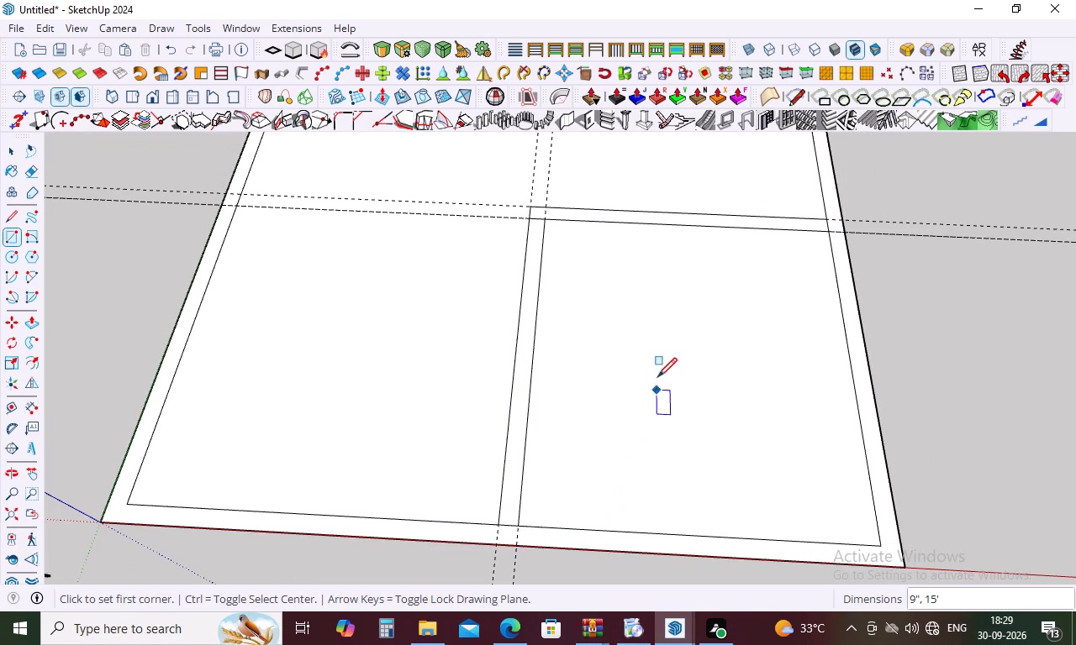
Delete the floor faces on both sides of the new partition, leaving only the wall strips.
{"action": "key", "text": "space"}
{"action": "left_click", "coordinate": [659, 366]}
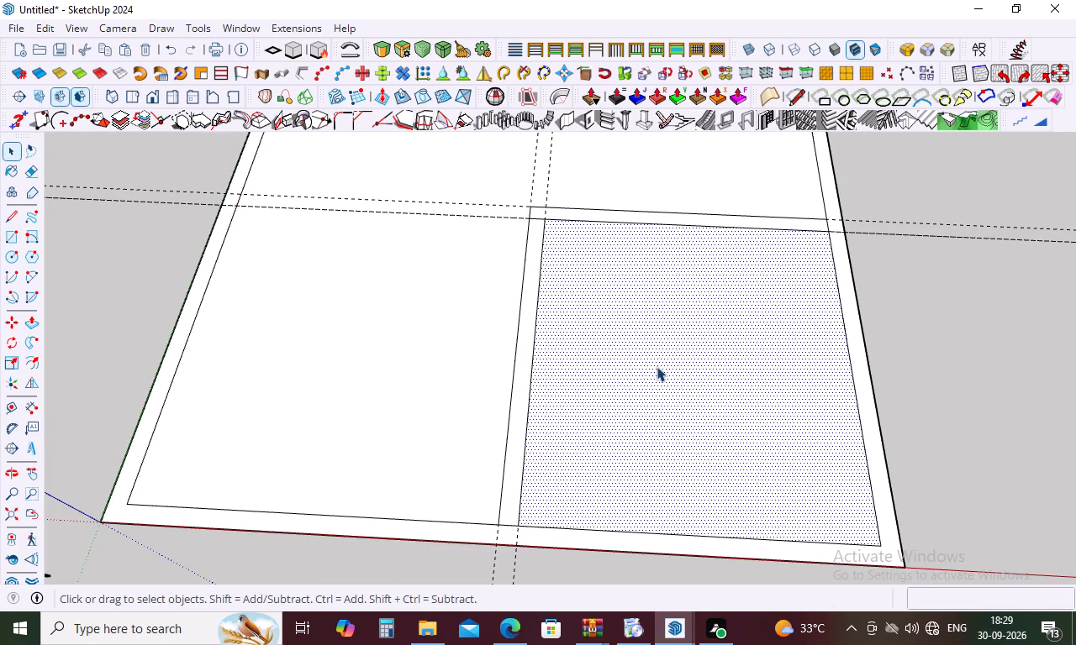
{"action": "key", "text": "Delete"}
{"action": "left_click", "coordinate": [443, 367]}
{"action": "key", "text": "Delete"}
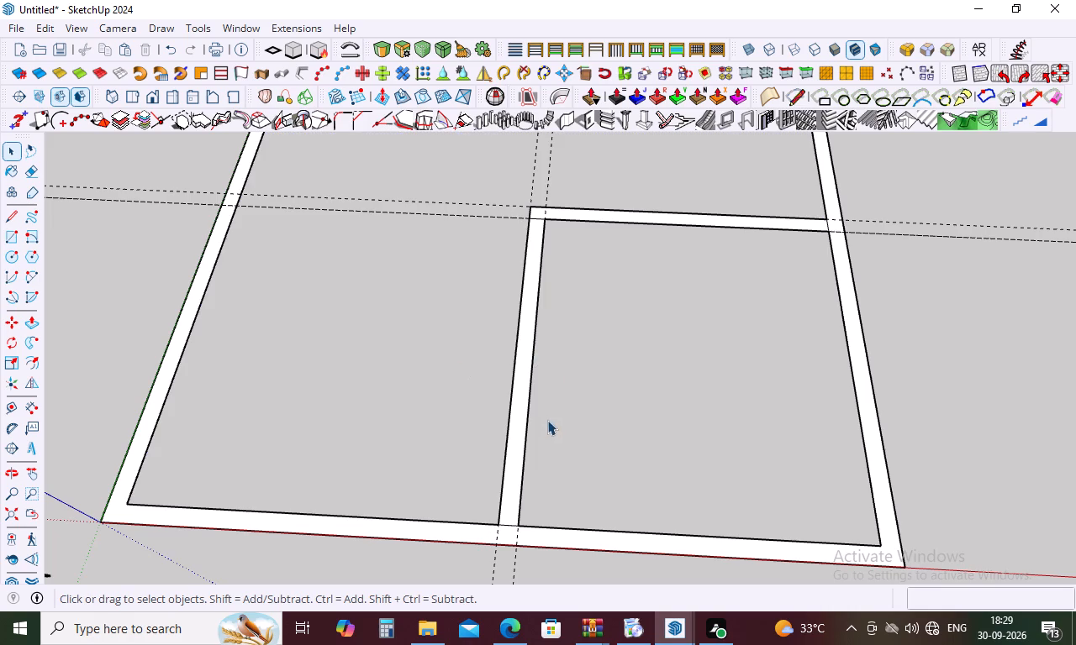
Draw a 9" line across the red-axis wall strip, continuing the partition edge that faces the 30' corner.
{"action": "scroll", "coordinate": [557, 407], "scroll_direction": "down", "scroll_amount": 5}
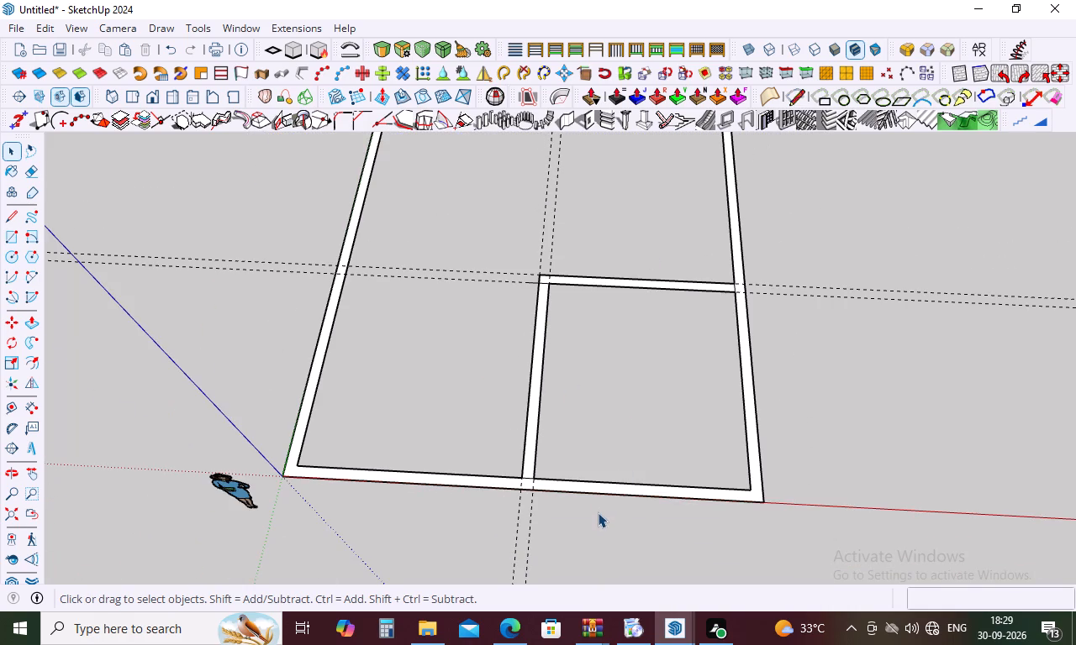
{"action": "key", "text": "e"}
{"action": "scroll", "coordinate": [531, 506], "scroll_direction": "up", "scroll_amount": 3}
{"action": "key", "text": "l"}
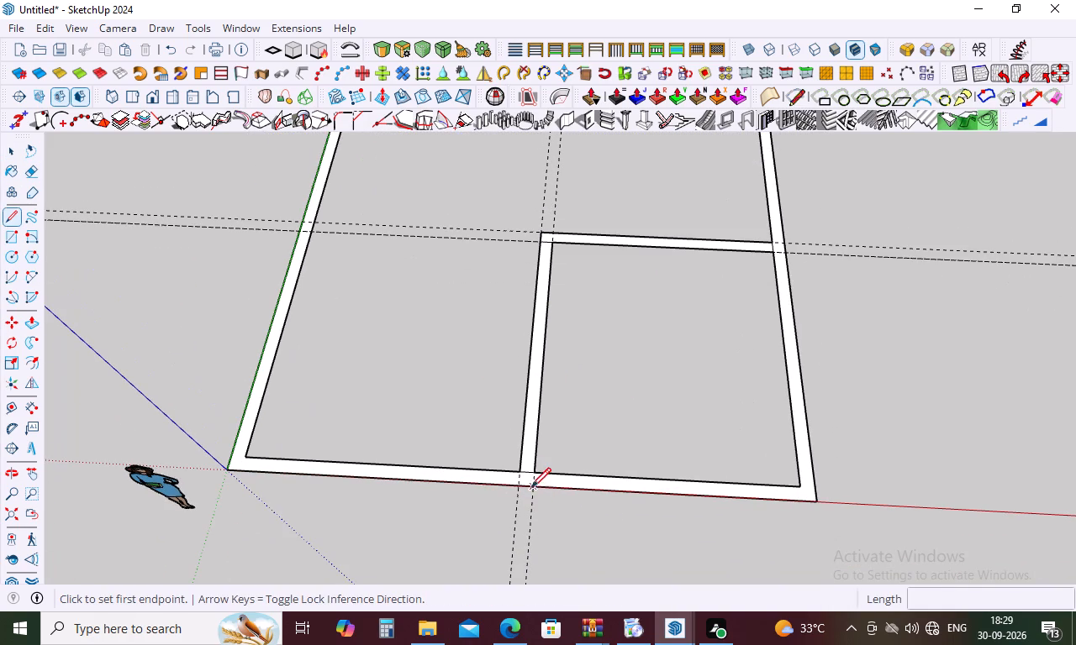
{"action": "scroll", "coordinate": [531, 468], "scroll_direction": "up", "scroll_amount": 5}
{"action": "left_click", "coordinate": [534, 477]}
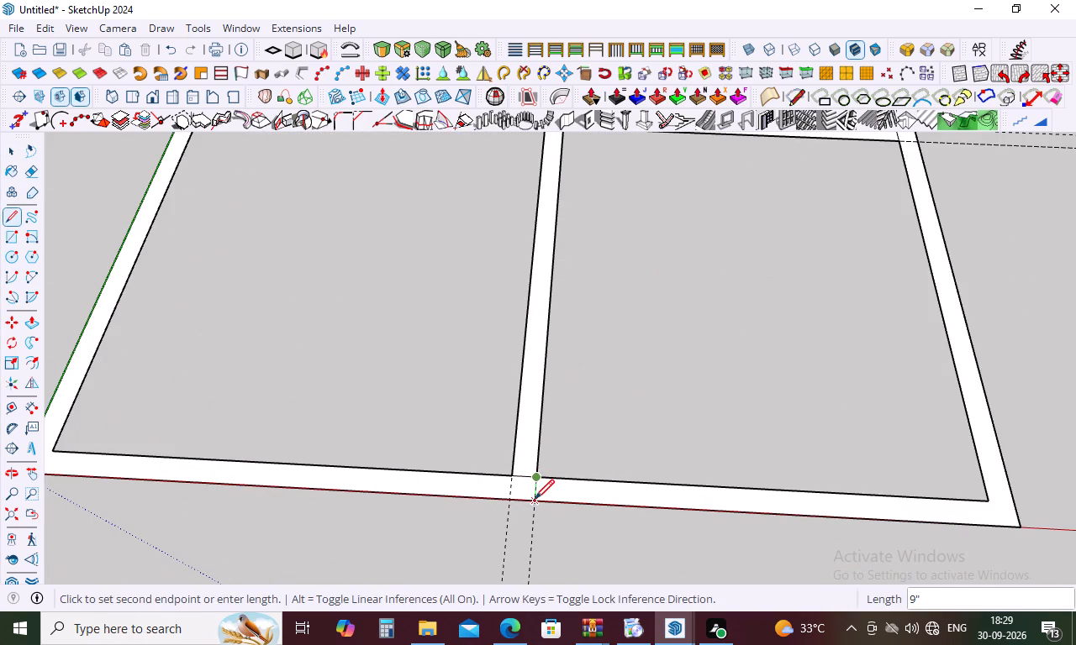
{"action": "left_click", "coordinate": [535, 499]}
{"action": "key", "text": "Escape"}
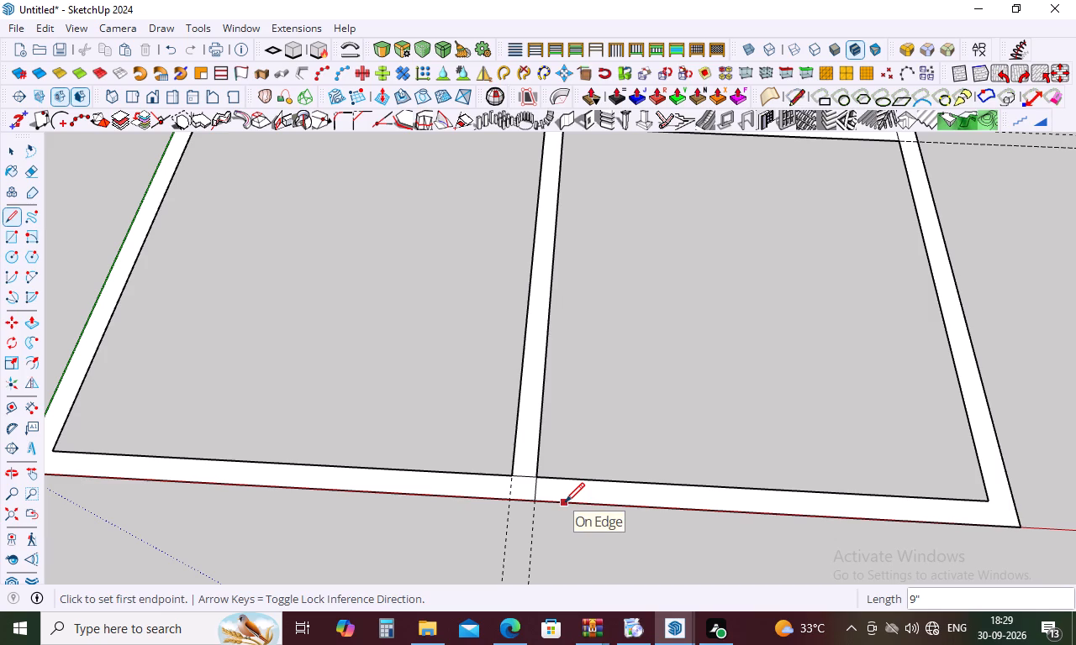
Delete all guides in the model.
{"action": "key", "text": "e"}
{"action": "key", "text": "Escape"}
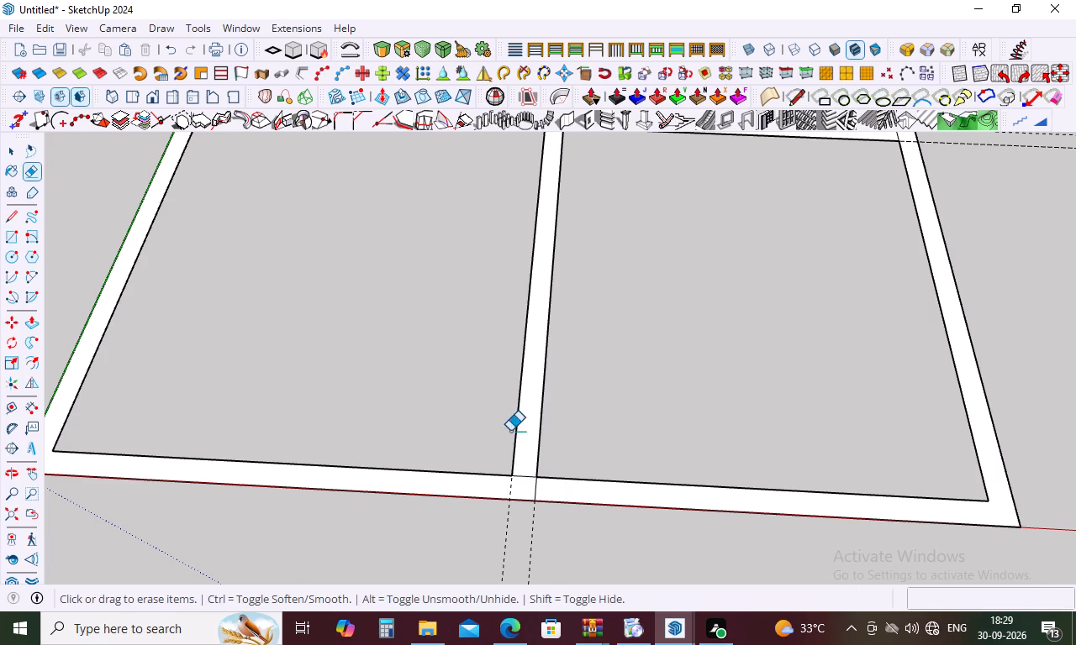
{"action": "left_click", "coordinate": [50, 29]}
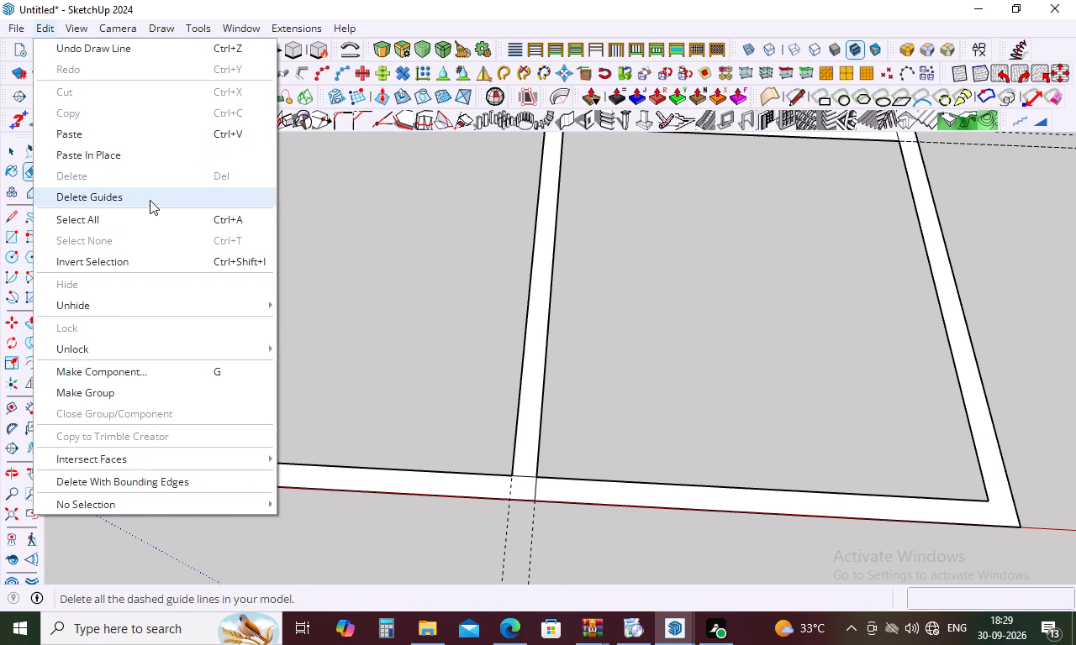
{"action": "left_click", "coordinate": [151, 199]}
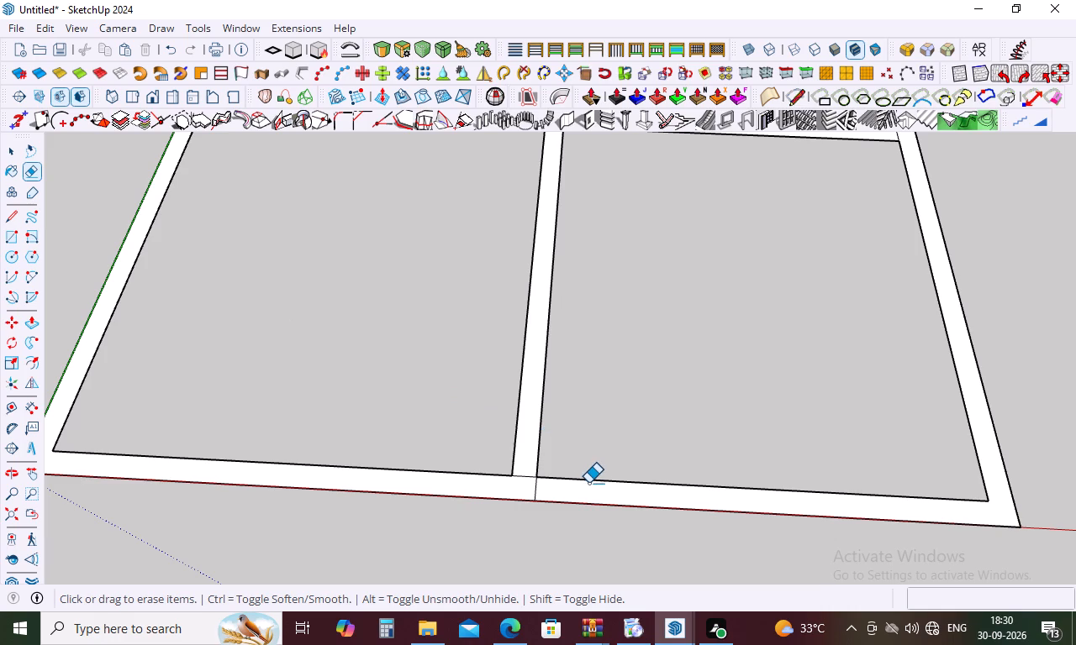
Erase the short line across the red-axis wall and the seam edge where the partition meets that wall.
{"action": "scroll", "coordinate": [530, 499], "scroll_direction": "up", "scroll_amount": 5}
{"action": "left_click", "coordinate": [543, 478]}
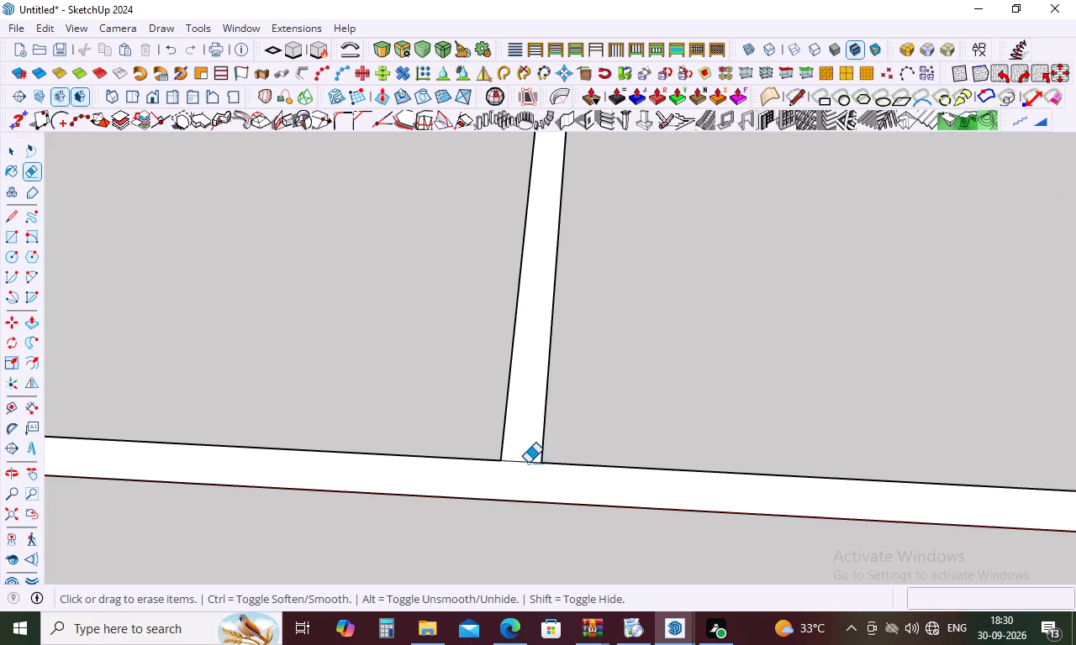
{"action": "left_click_drag", "start_coordinate": [525, 456], "coordinate": [521, 478]}
{"action": "scroll", "coordinate": [513, 483], "scroll_direction": "down", "scroll_amount": 15}
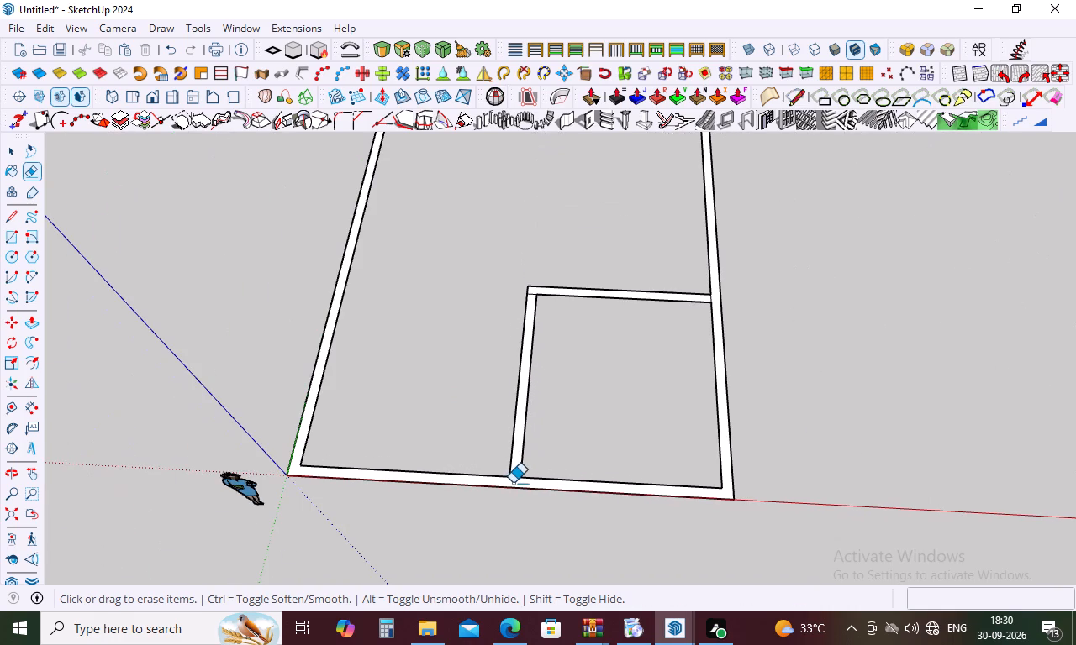
Draw a line across the red-axis wall strip from the partition's inside corner facing the 30' side to the outer edge.
{"action": "key", "text": "l"}
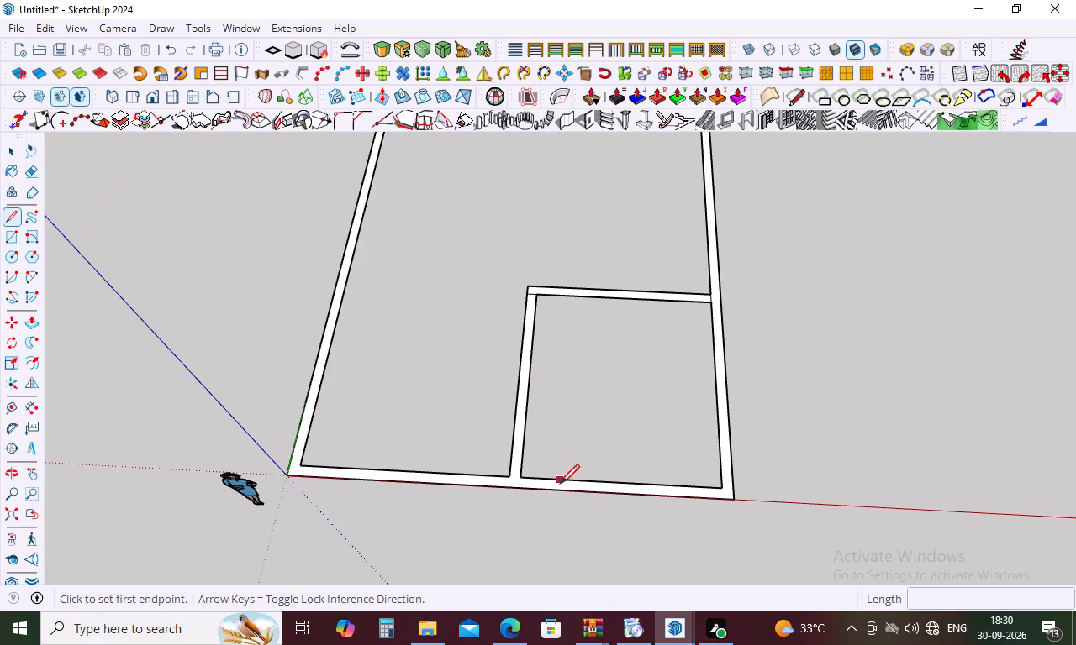
{"action": "scroll", "coordinate": [534, 479], "scroll_direction": "up", "scroll_amount": 9}
{"action": "left_click", "coordinate": [513, 483]}
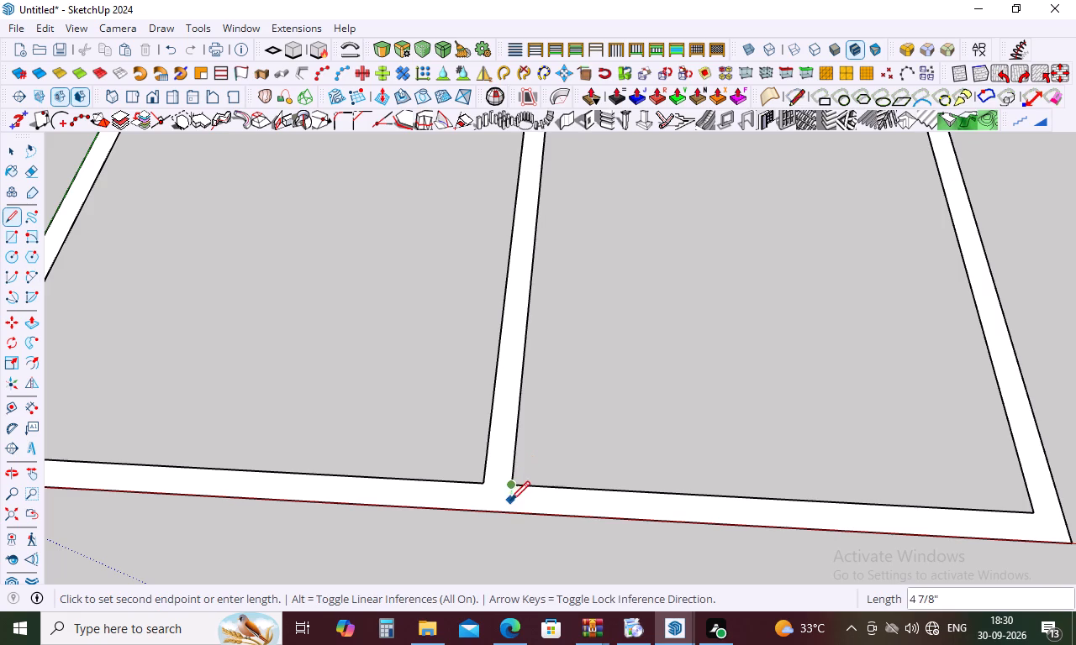
{"action": "left_click", "coordinate": [509, 513]}
{"action": "key", "text": "space"}
Draw a 9" line across the 30' side wall, continuing the cross wall edge nearer the red axis.
{"action": "scroll", "coordinate": [608, 497], "scroll_direction": "down", "scroll_amount": 6}
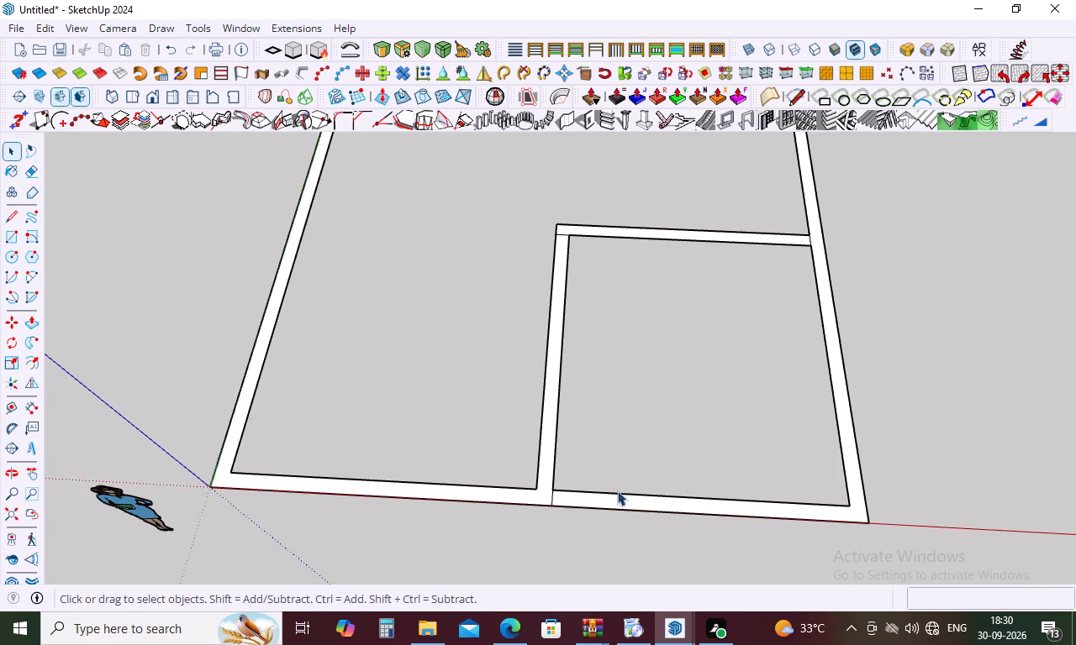
{"action": "key", "text": "l"}
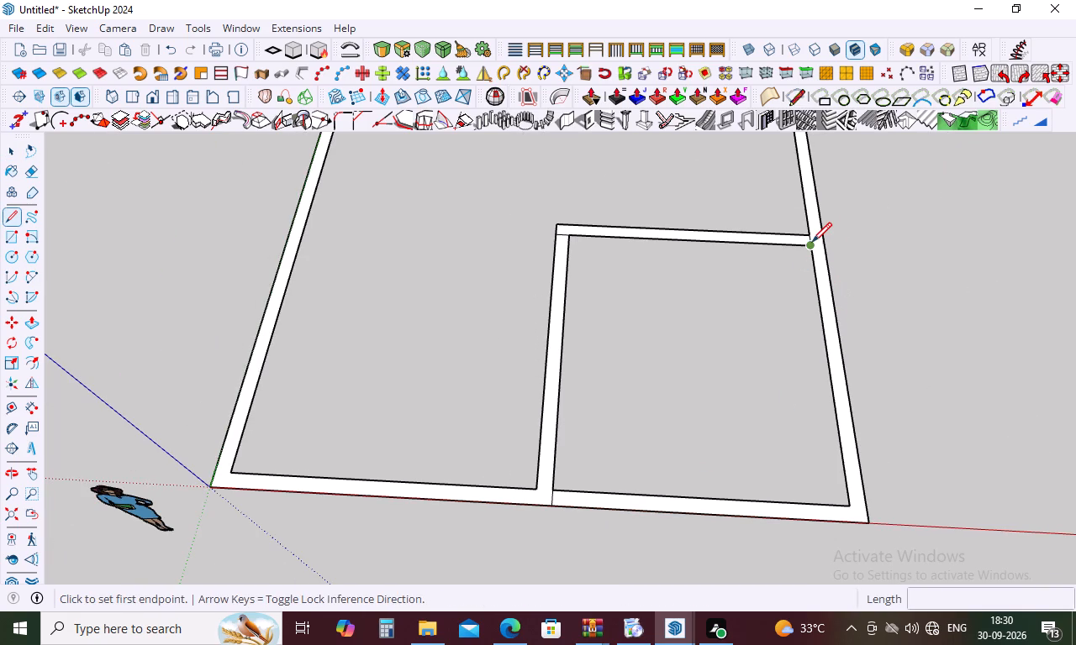
{"action": "left_click", "coordinate": [811, 244]}
{"action": "left_click", "coordinate": [827, 244]}
{"action": "key", "text": "Escape"}
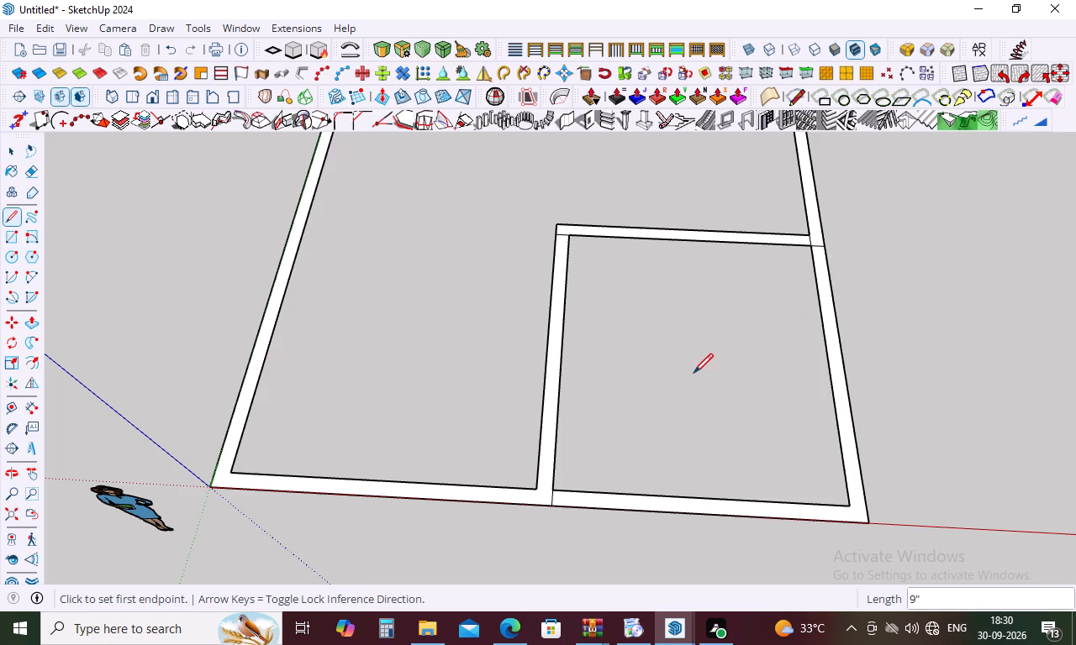
{"action": "key", "text": "Escape"}
Erase the inner and outer edges of the L-shaped wall piece around the 30' red-axis corner, between the two cut lines.
{"action": "key", "text": "e"}
{"action": "left_click_drag", "start_coordinate": [893, 343], "coordinate": [857, 371]}
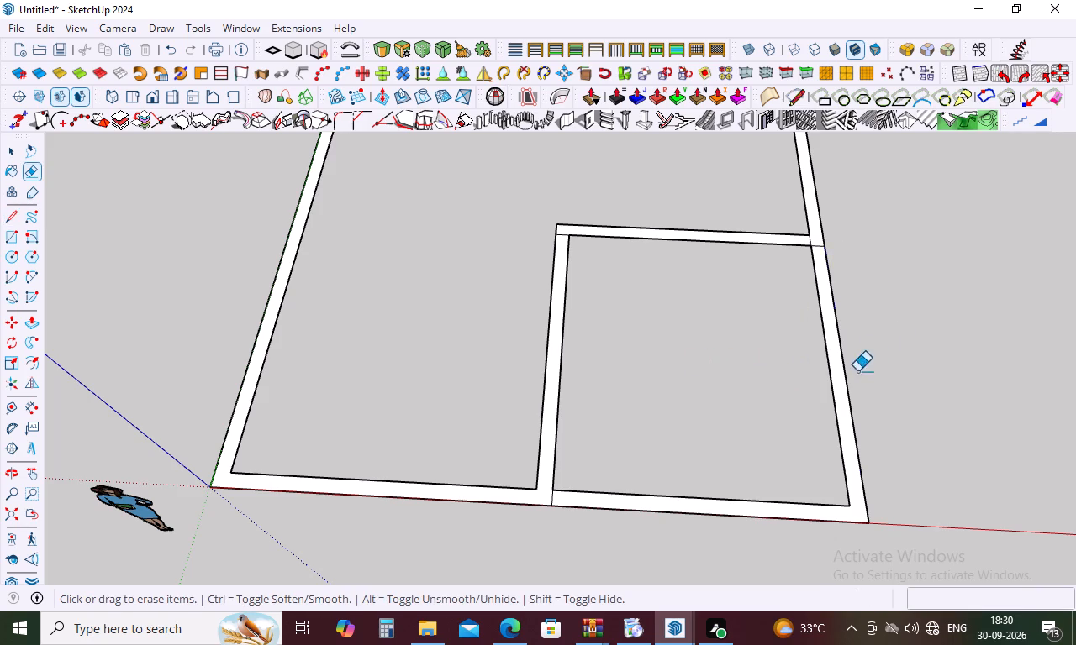
{"action": "left_click_drag", "start_coordinate": [857, 371], "coordinate": [812, 396]}
{"action": "left_click_drag", "start_coordinate": [794, 405], "coordinate": [717, 561]}
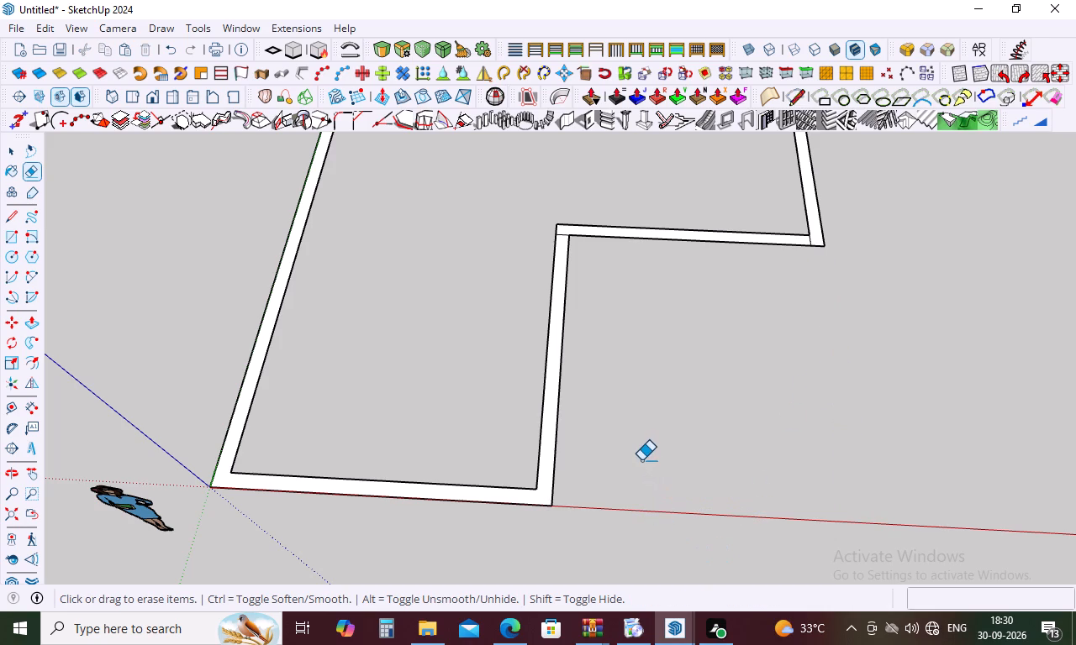
Erase the seam line across the wall at the inner corner where the partition meets the cross wall.
{"action": "scroll", "coordinate": [641, 455], "scroll_direction": "down", "scroll_amount": 4}
{"action": "scroll", "coordinate": [588, 307], "scroll_direction": "up", "scroll_amount": 7}
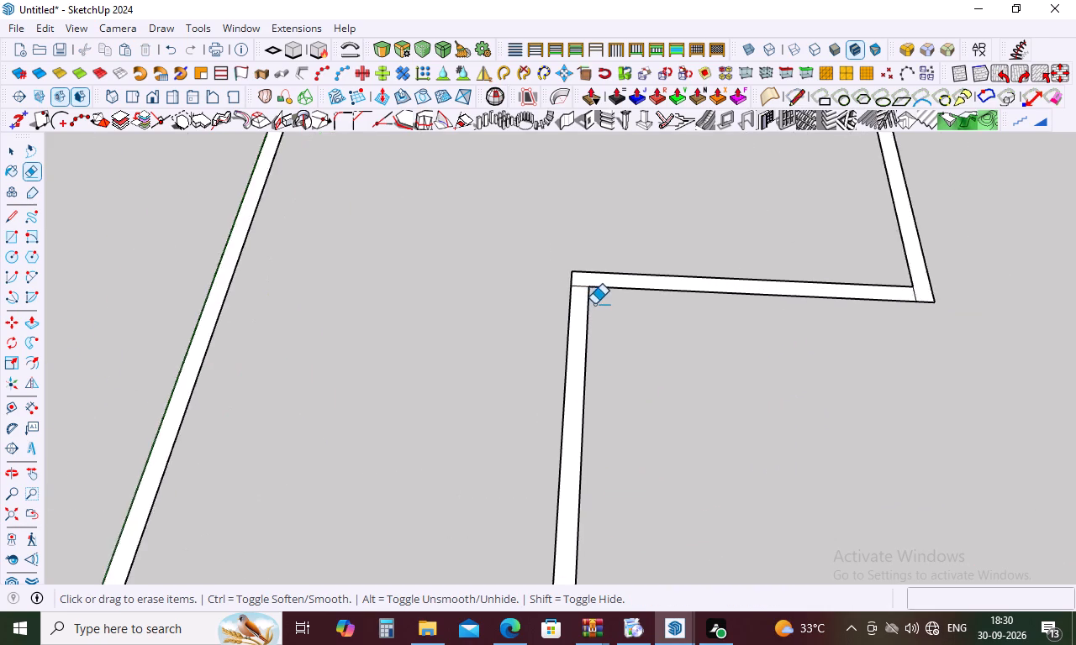
{"action": "scroll", "coordinate": [594, 304], "scroll_direction": "up", "scroll_amount": 7}
{"action": "left_click", "coordinate": [579, 280]}
{"action": "scroll", "coordinate": [570, 309], "scroll_direction": "down", "scroll_amount": 11}
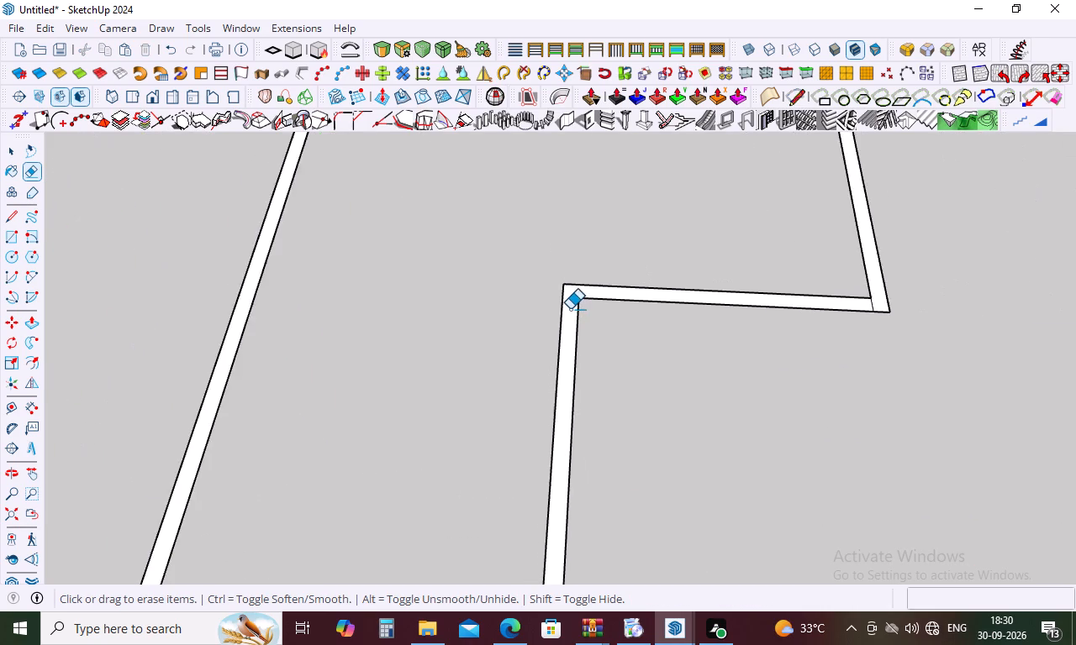
{"action": "scroll", "coordinate": [570, 309], "scroll_direction": "down", "scroll_amount": 5}
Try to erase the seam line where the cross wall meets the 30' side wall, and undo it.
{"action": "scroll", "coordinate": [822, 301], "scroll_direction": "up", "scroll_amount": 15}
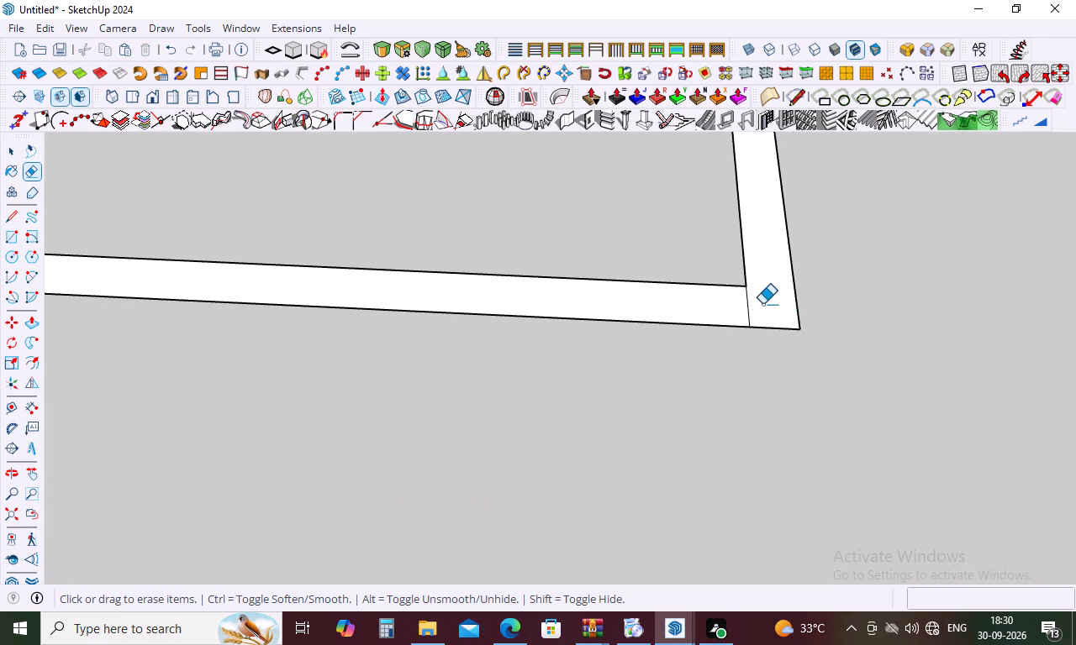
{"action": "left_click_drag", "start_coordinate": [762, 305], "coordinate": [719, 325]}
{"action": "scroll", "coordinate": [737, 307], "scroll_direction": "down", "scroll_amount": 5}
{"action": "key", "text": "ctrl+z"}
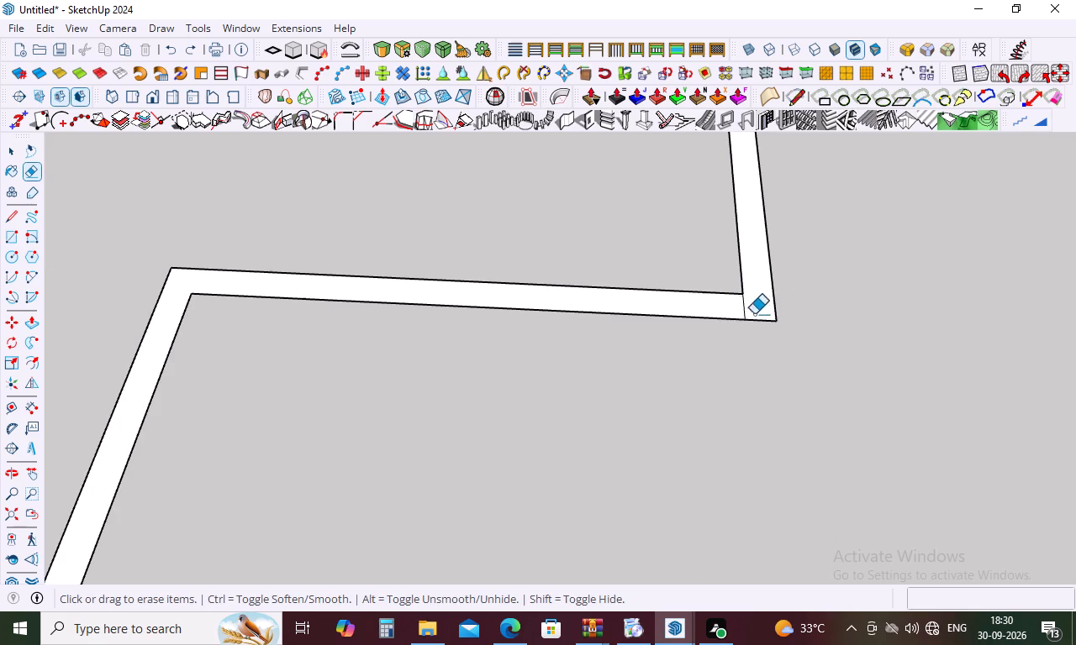
Erase the seam line where the cross wall meets the 30' side wall.
{"action": "scroll", "coordinate": [745, 303], "scroll_direction": "up", "scroll_amount": 4}
{"action": "left_click", "coordinate": [739, 307]}
{"action": "left_click_drag", "start_coordinate": [751, 304], "coordinate": [741, 308]}
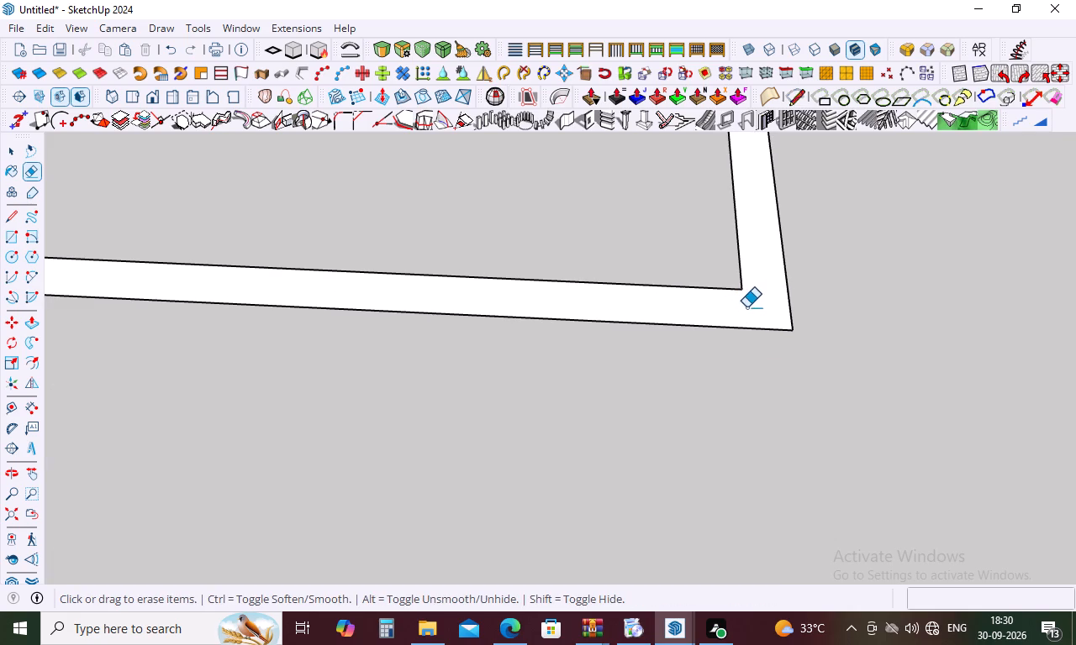
Push/Pull the joined wall outline face up to a height of 10'.
{"action": "scroll", "coordinate": [753, 302], "scroll_direction": "down", "scroll_amount": 16}
{"action": "scroll", "coordinate": [749, 334], "scroll_direction": "down", "scroll_amount": 6}
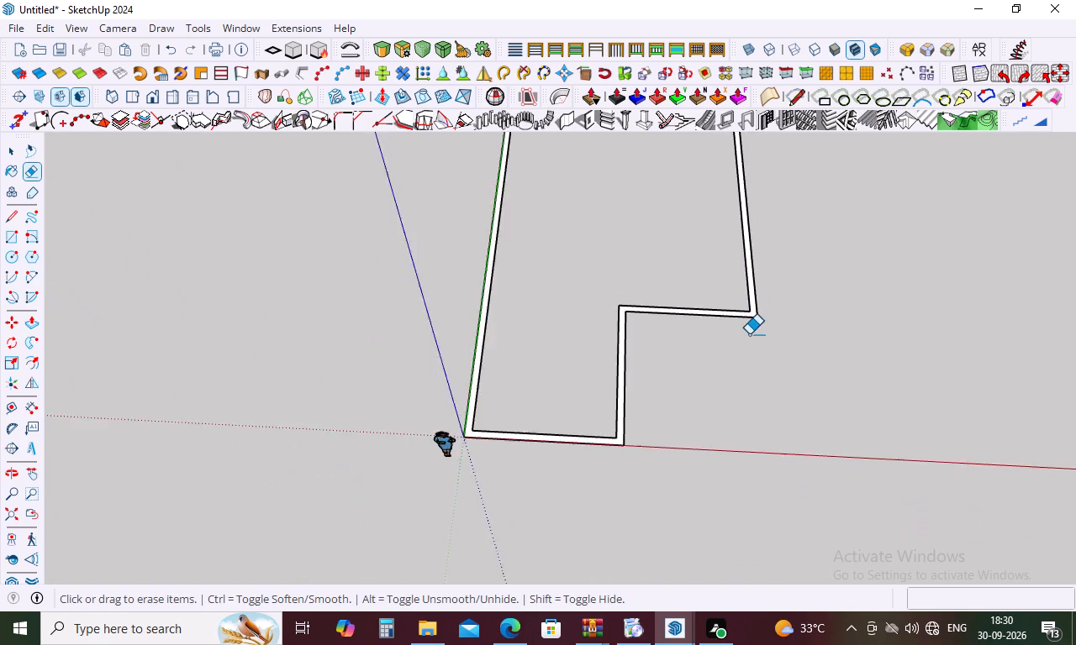
{"action": "middle_click_drag", "start_coordinate": [749, 334], "coordinate": [743, 322]}
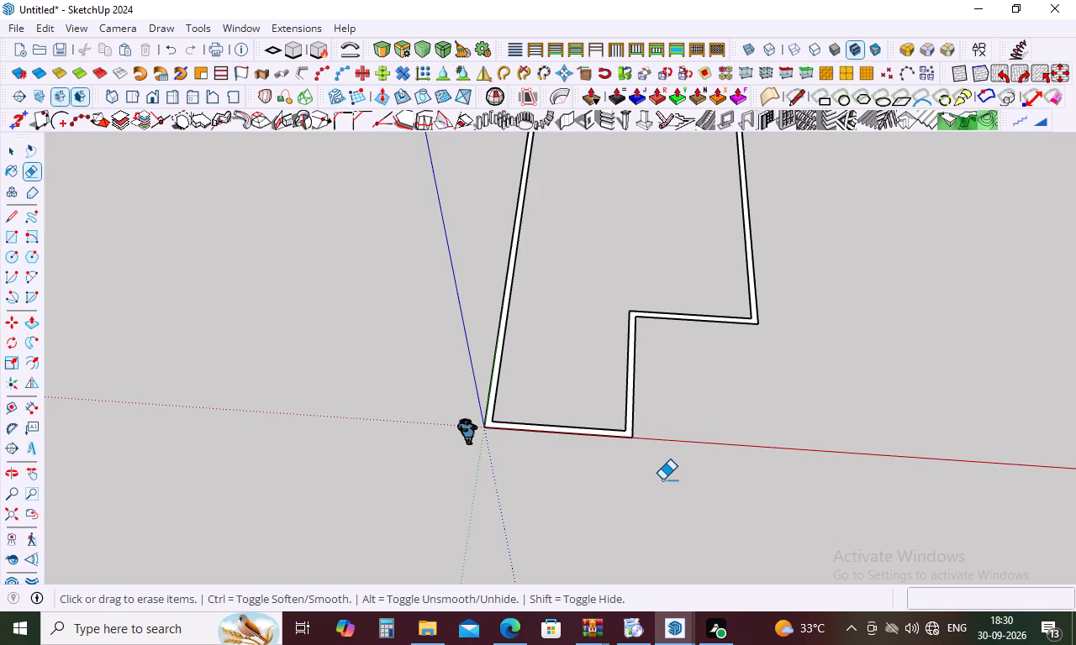
{"action": "key", "text": "Escape"}
{"action": "key", "text": "p"}
{"action": "left_click", "coordinate": [623, 428]}
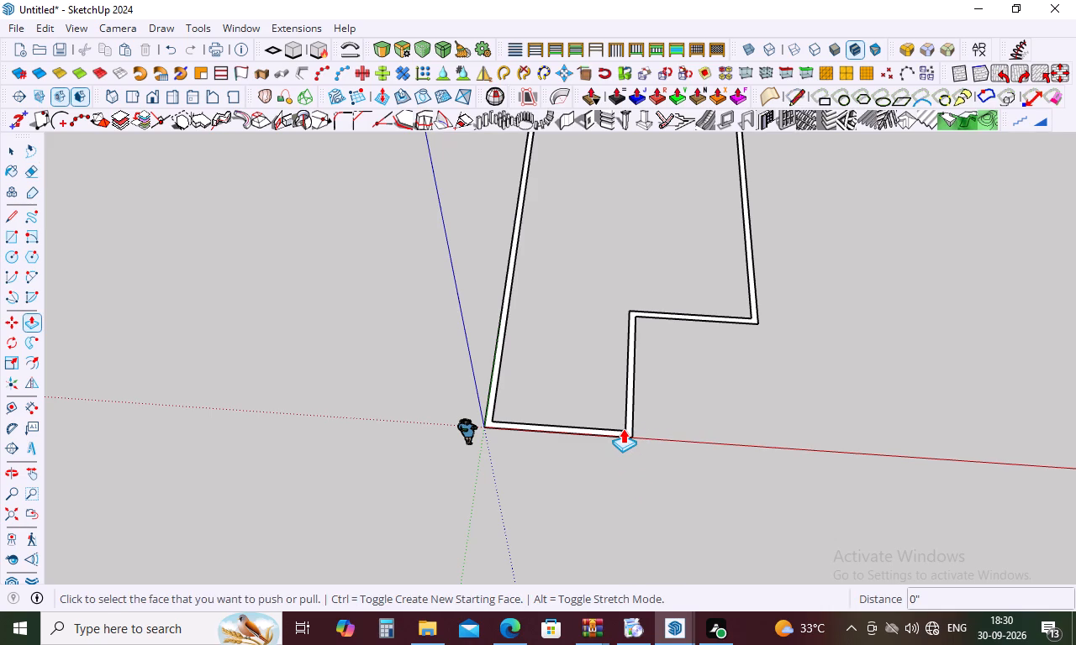
{"action": "left_click", "coordinate": [624, 433]}
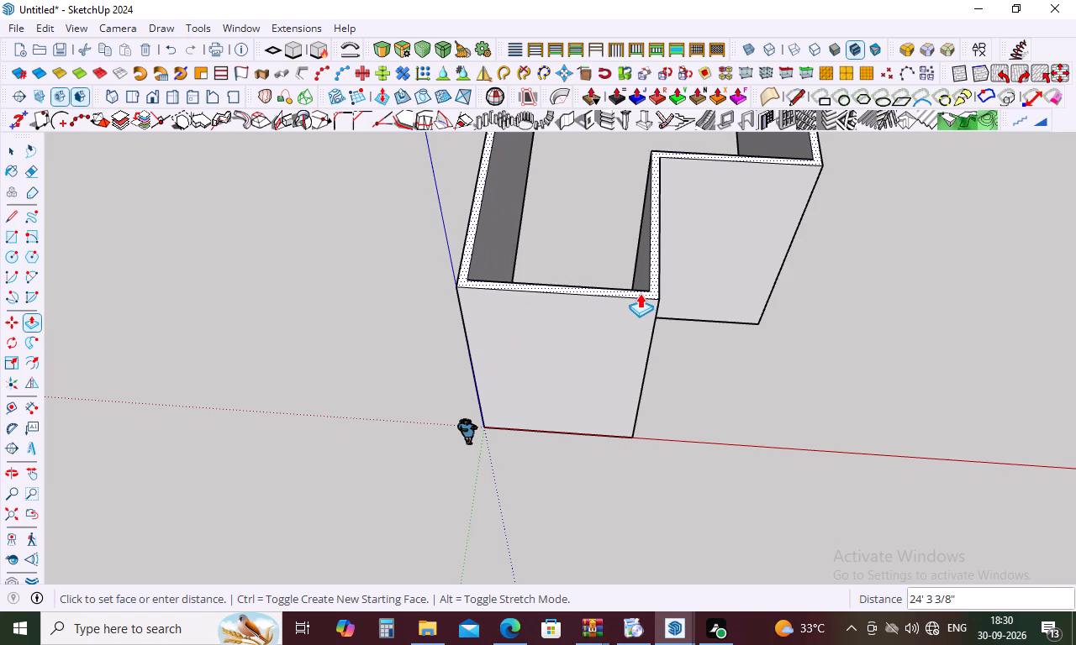
{"action": "key", "text": "1"}
{"action": "key", "text": "0"}
{"action": "key", "text": "apostrophe"}
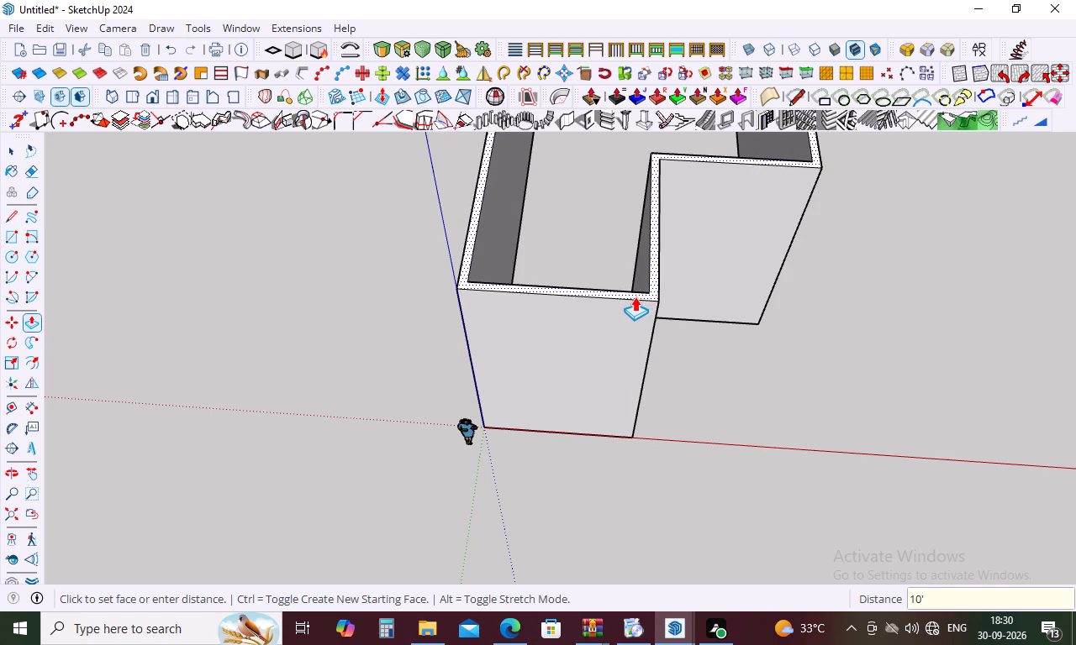
{"action": "key", "text": "Return"}
Select all the connected wall geometry and make it a group.
{"action": "middle_click_drag", "start_coordinate": [705, 392], "coordinate": [705, 219]}
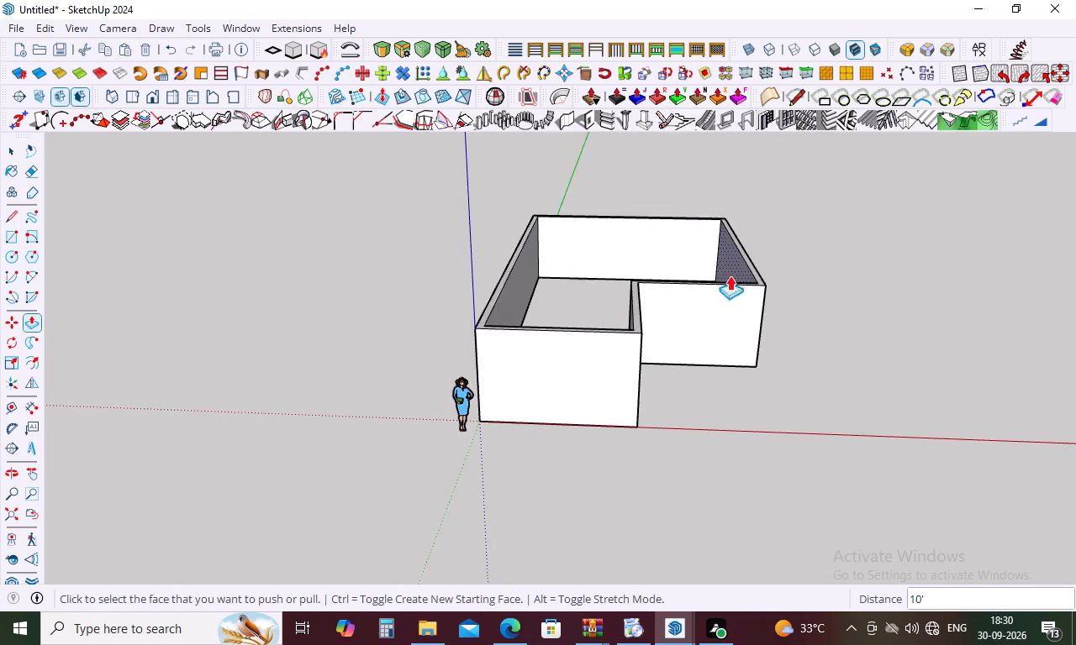
{"action": "scroll", "coordinate": [753, 293], "scroll_direction": "up", "scroll_amount": 6}
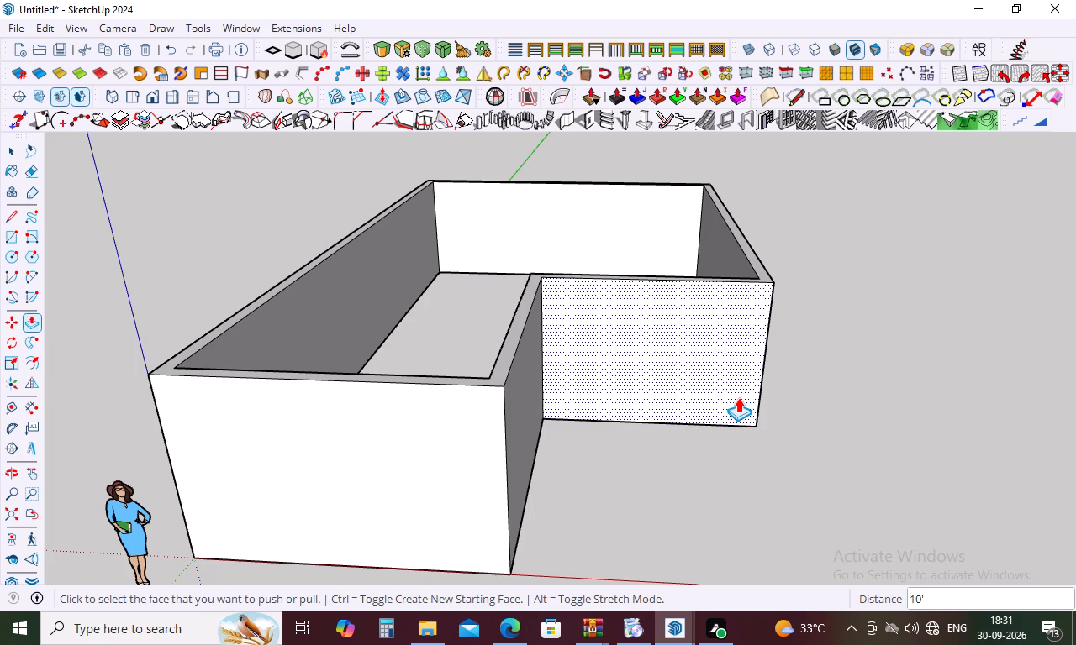
{"action": "scroll", "coordinate": [702, 391], "scroll_direction": "down", "scroll_amount": 4}
{"action": "middle_click_drag", "start_coordinate": [703, 372], "coordinate": [709, 315]}
{"action": "key", "text": "space"}
{"action": "left_click", "coordinate": [541, 427]}
{"action": "triple_click", "coordinate": [541, 427]}
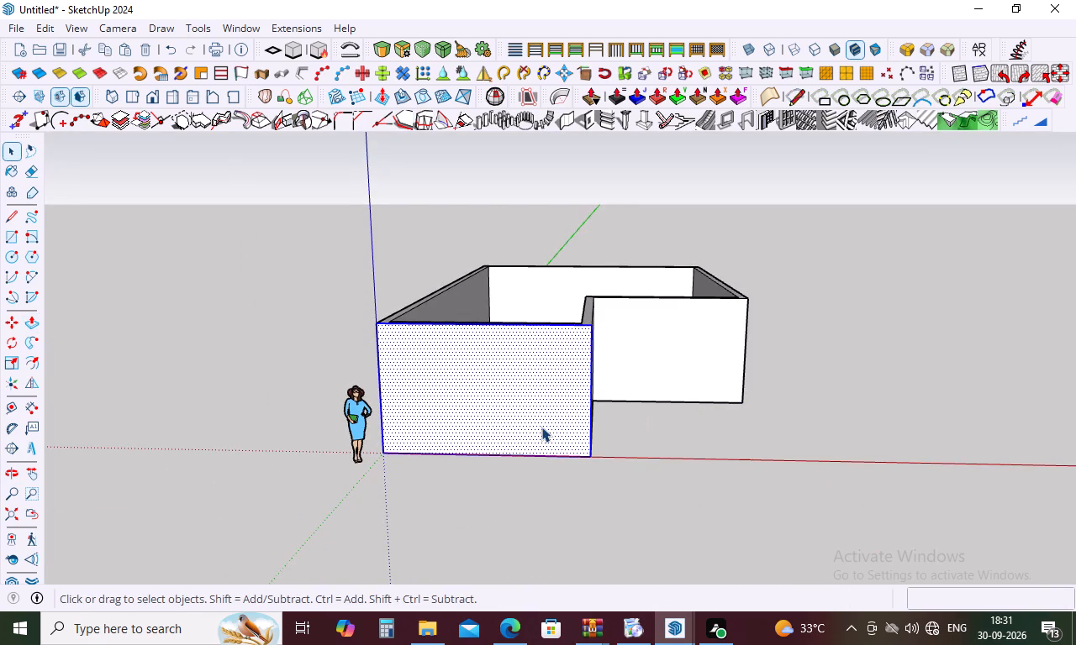
{"action": "right_click", "coordinate": [541, 427]}
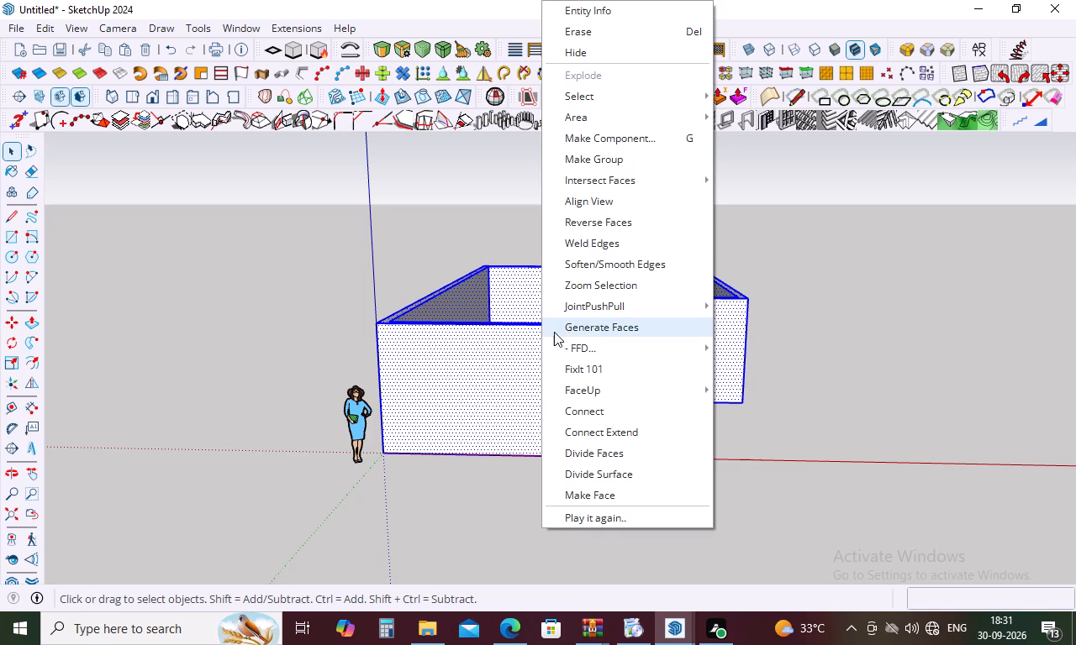
{"action": "left_click", "coordinate": [651, 165]}
{"action": "left_click", "coordinate": [799, 496]}
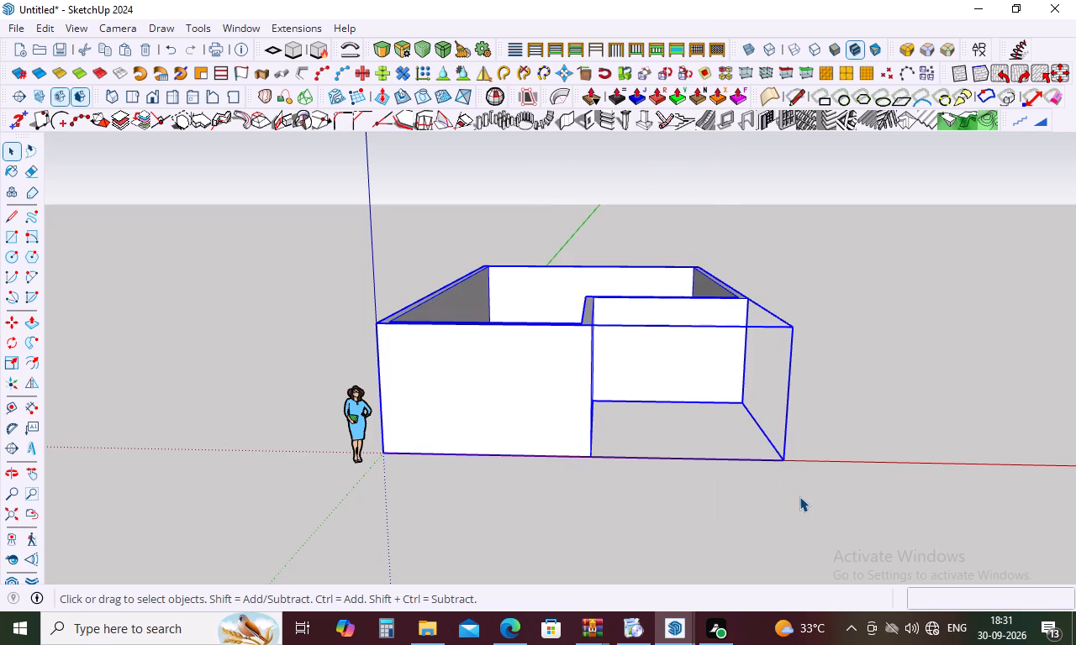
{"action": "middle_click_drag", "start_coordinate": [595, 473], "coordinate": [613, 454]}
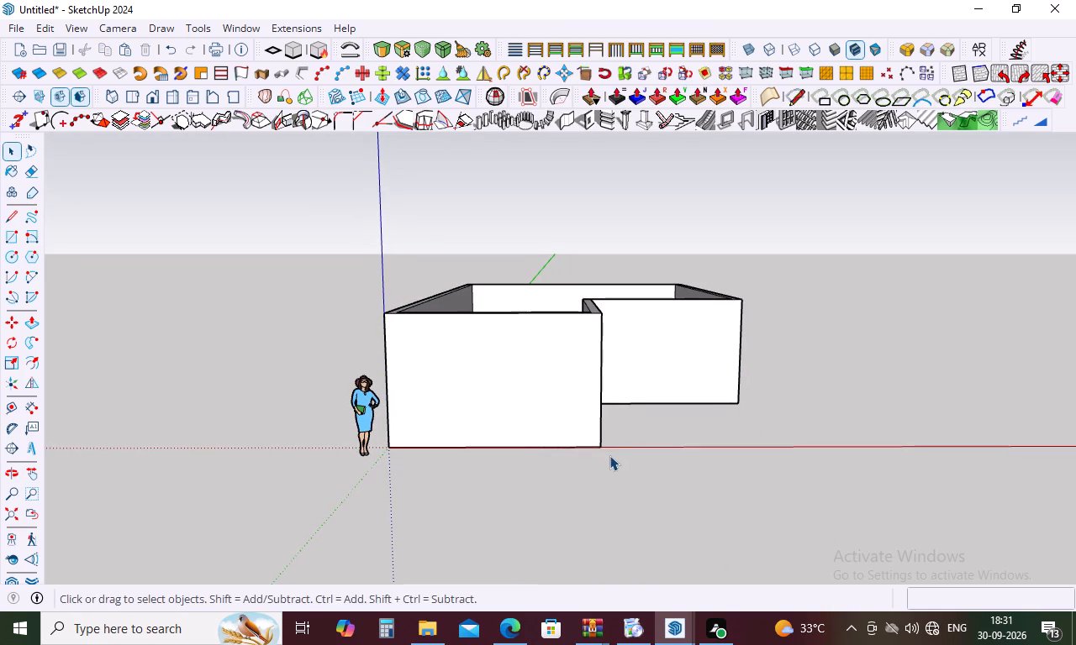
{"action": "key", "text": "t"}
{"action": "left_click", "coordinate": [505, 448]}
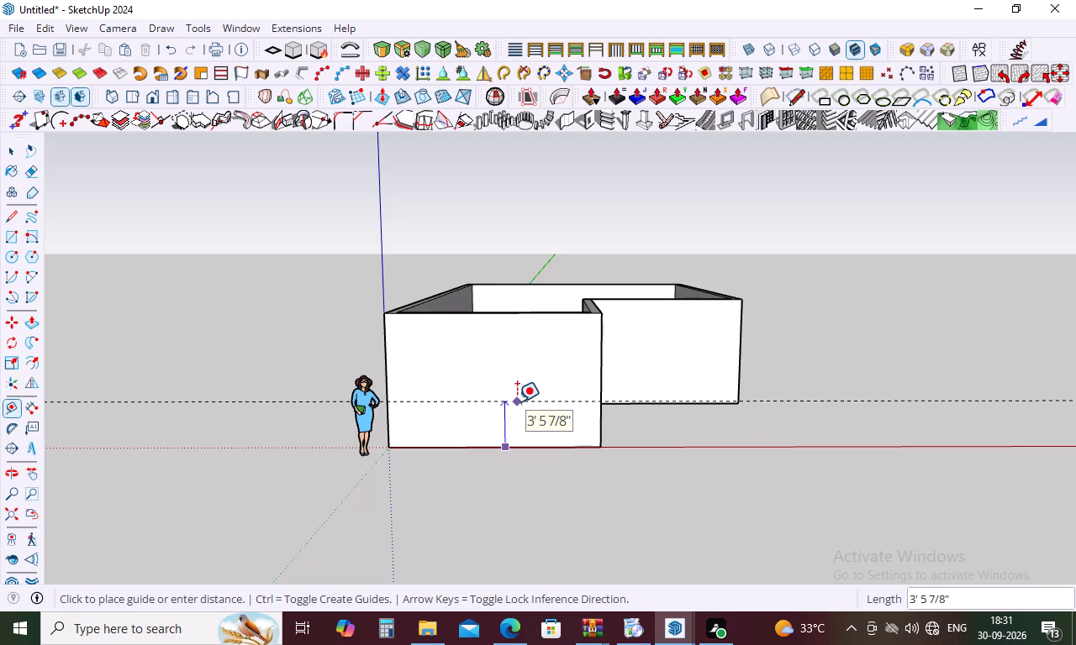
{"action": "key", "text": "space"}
Place a horizontal guide 3' below the top edge of the front wall on the red axis.
{"action": "key", "text": "t"}
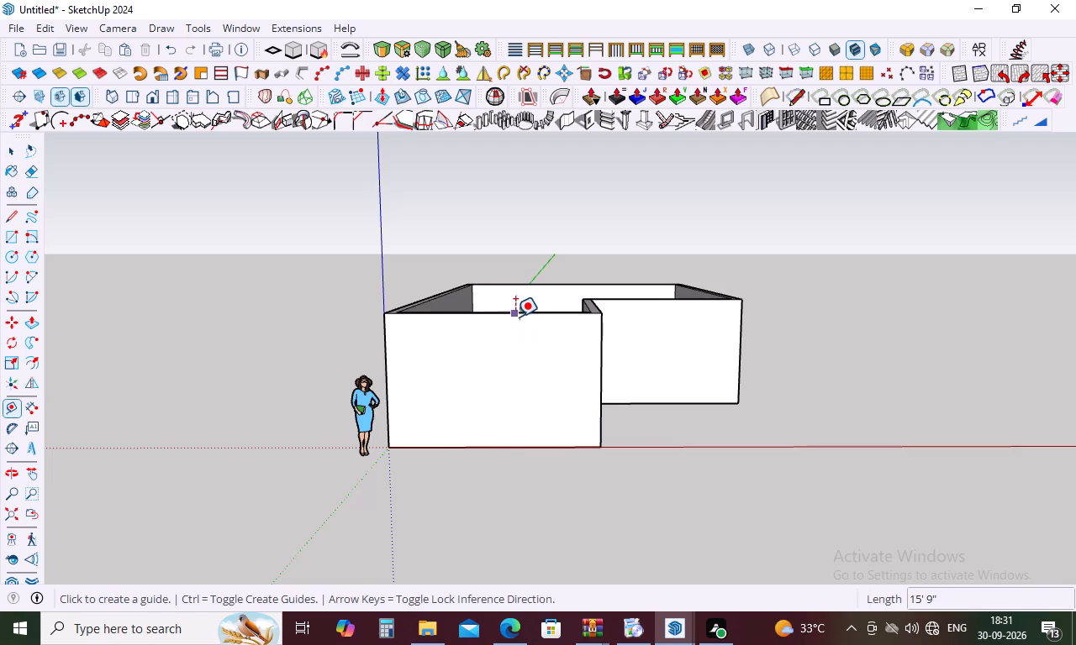
{"action": "left_click", "coordinate": [516, 315]}
{"action": "type", "text": "3'"}
{"action": "key", "text": "Return"}
Place a second horizontal guide on the front wall, 4' below the first one.
{"action": "middle_click_drag", "start_coordinate": [550, 438], "coordinate": [551, 386]}
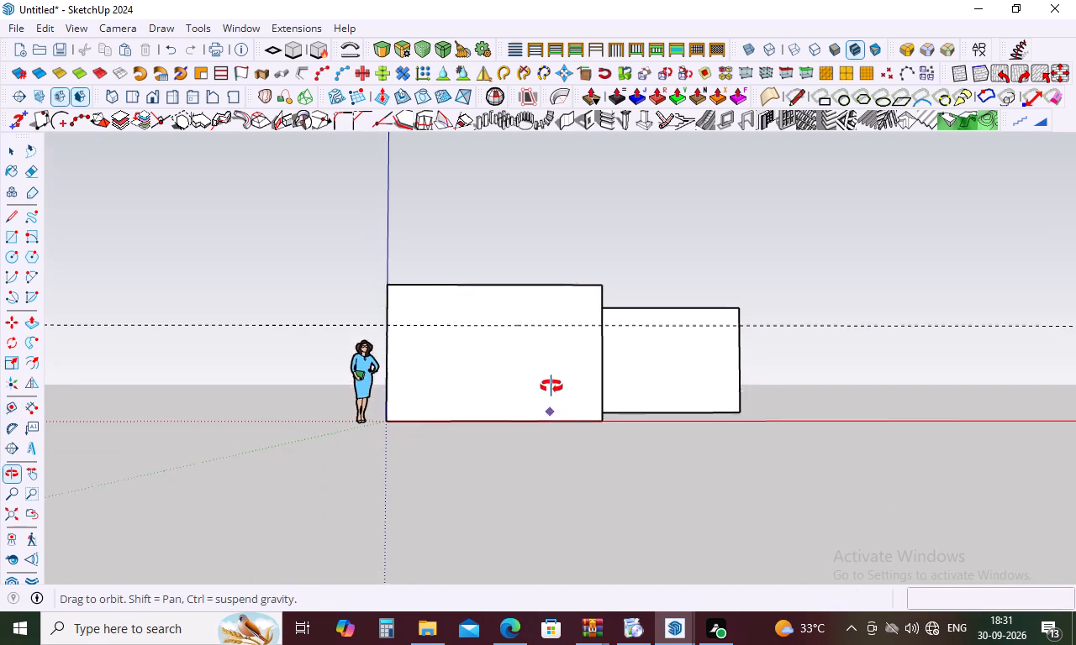
{"action": "middle_click_drag", "start_coordinate": [551, 386], "coordinate": [551, 385]}
{"action": "scroll", "coordinate": [520, 317], "scroll_direction": "up", "scroll_amount": 4}
{"action": "left_click", "coordinate": [512, 328]}
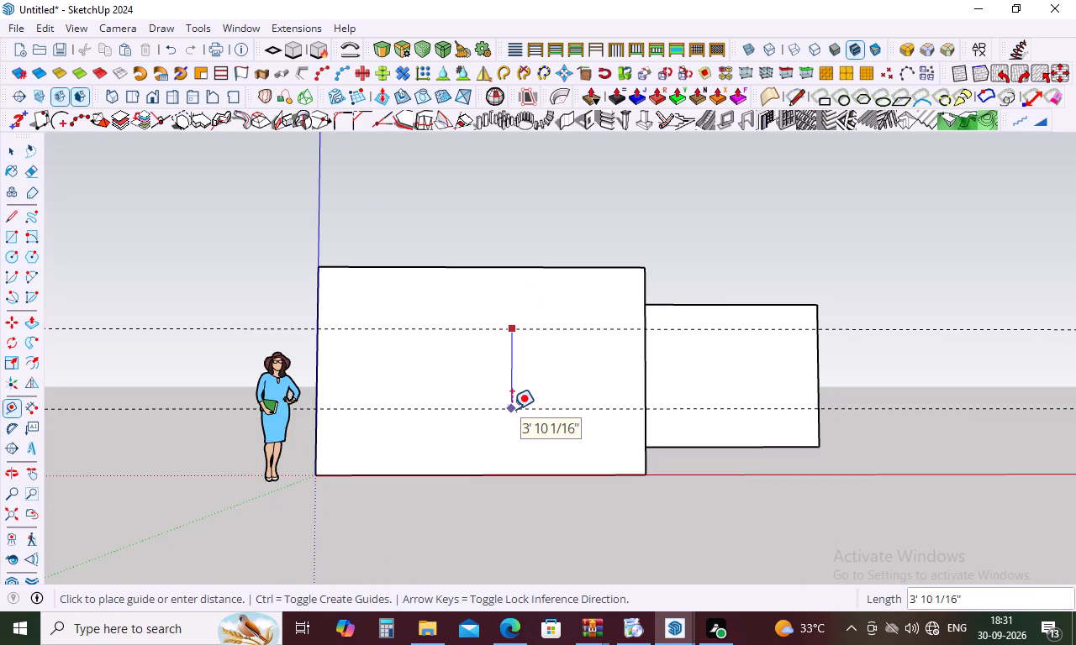
{"action": "type", "text": "4'"}
{"action": "key", "text": "Return"}
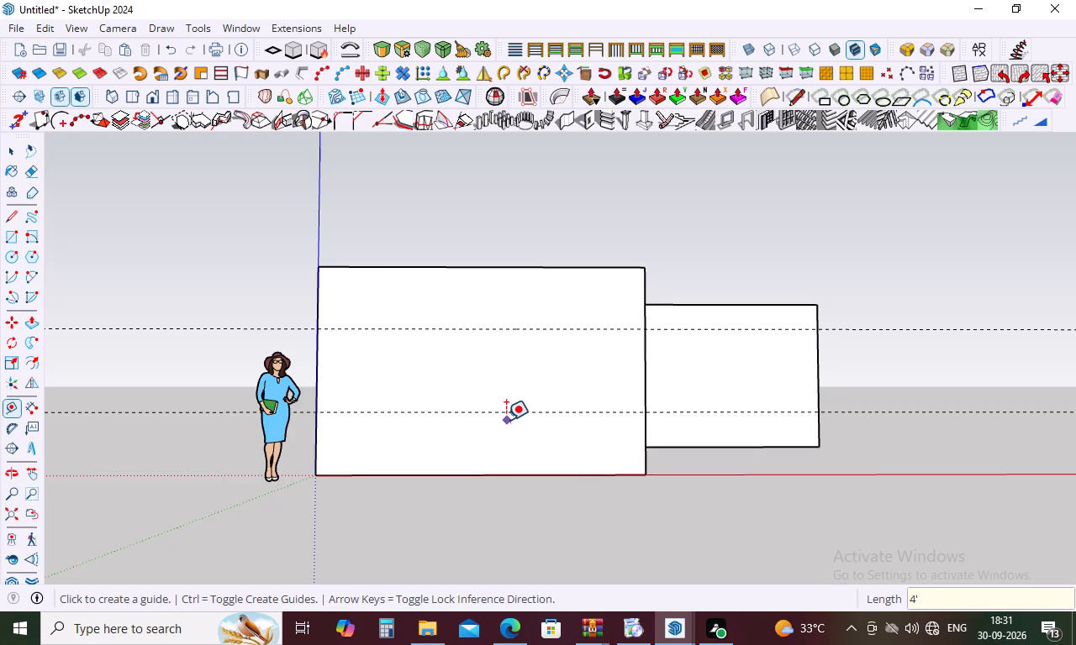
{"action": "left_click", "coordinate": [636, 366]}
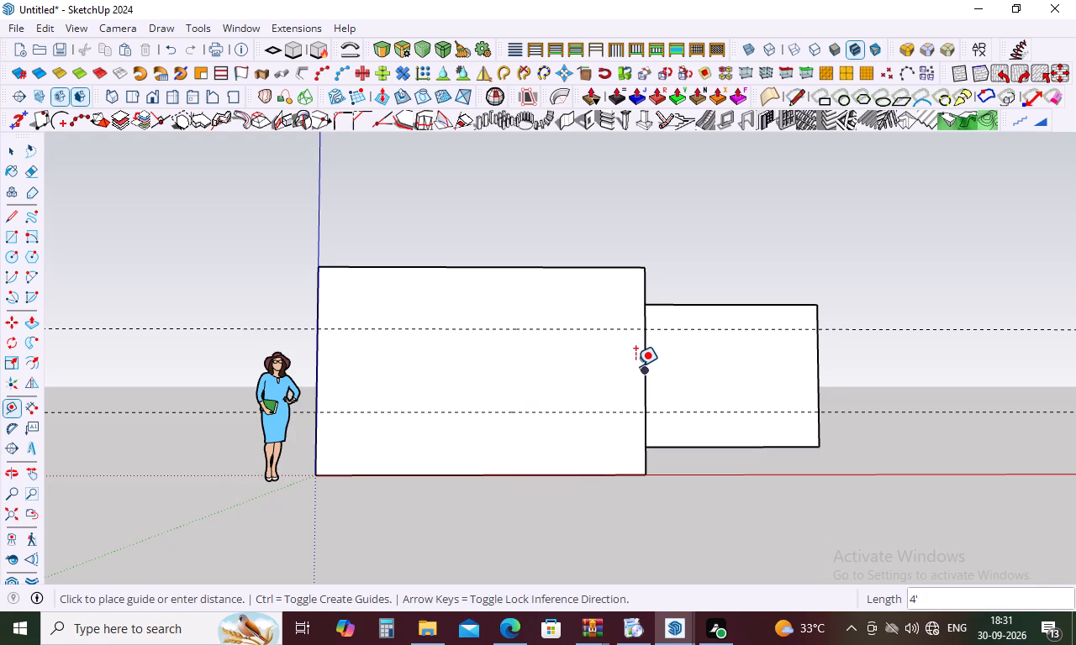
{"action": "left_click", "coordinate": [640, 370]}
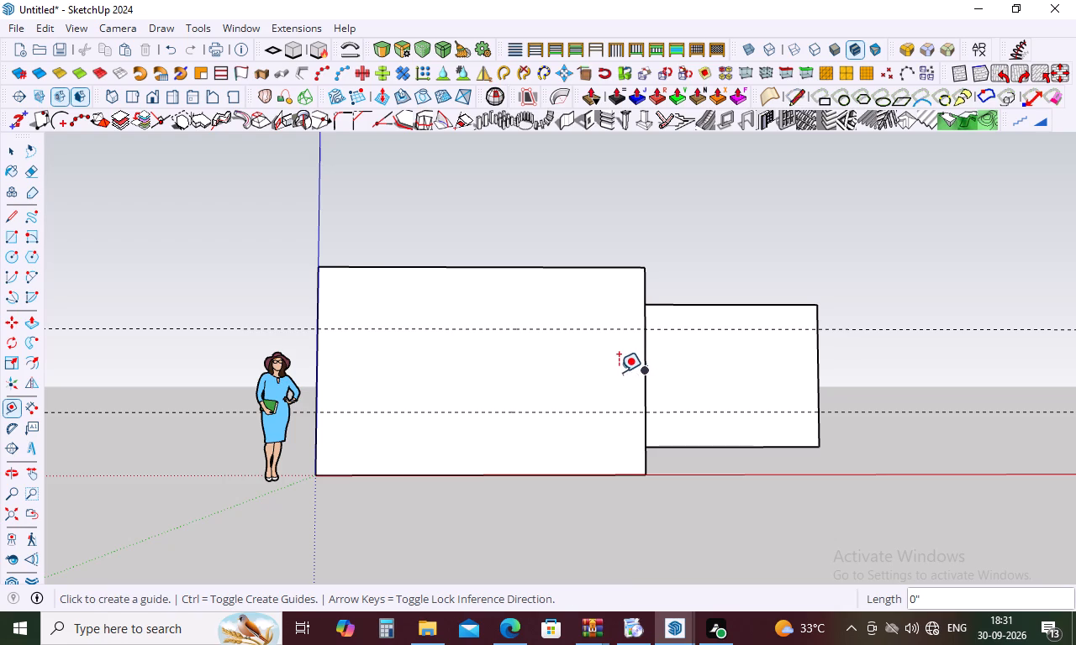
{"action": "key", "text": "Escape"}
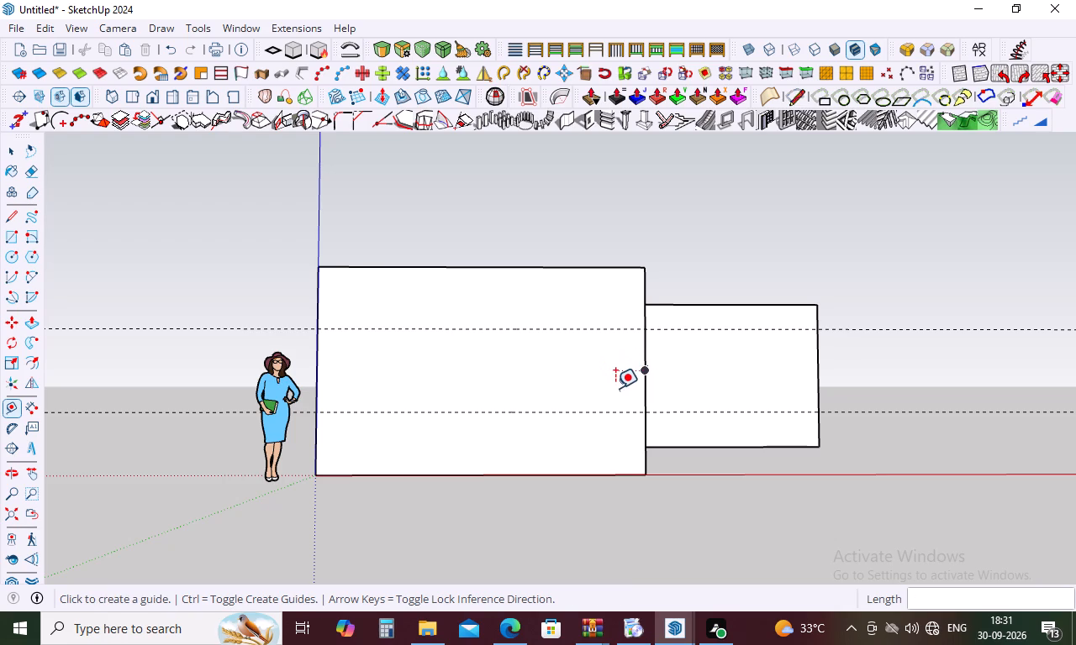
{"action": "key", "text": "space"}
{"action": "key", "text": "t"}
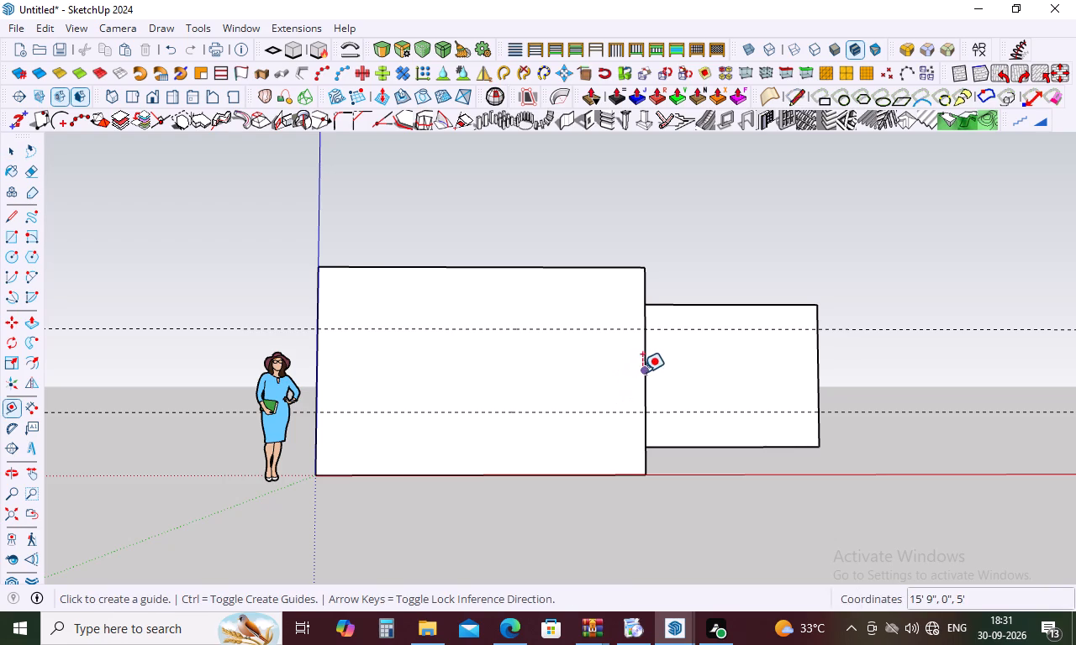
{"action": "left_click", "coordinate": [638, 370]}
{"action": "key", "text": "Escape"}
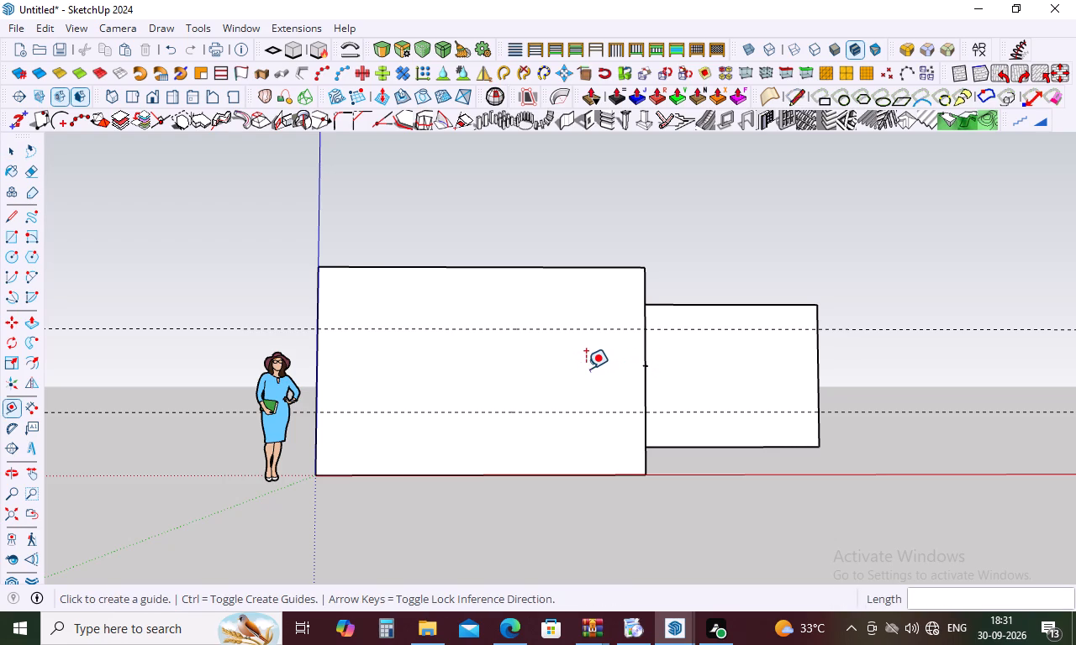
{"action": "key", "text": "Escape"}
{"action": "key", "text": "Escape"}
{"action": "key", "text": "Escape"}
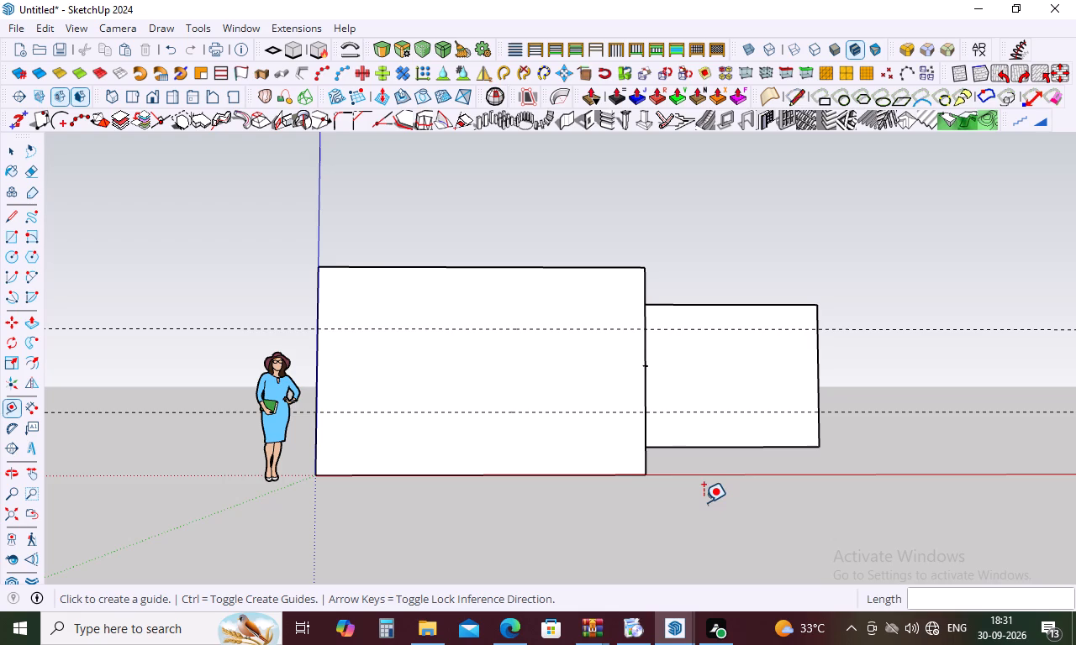
Place a vertical guide on the front wall, 3' in from its vertical edge at the recess.
{"action": "key", "text": "t"}
{"action": "left_click", "coordinate": [641, 401]}
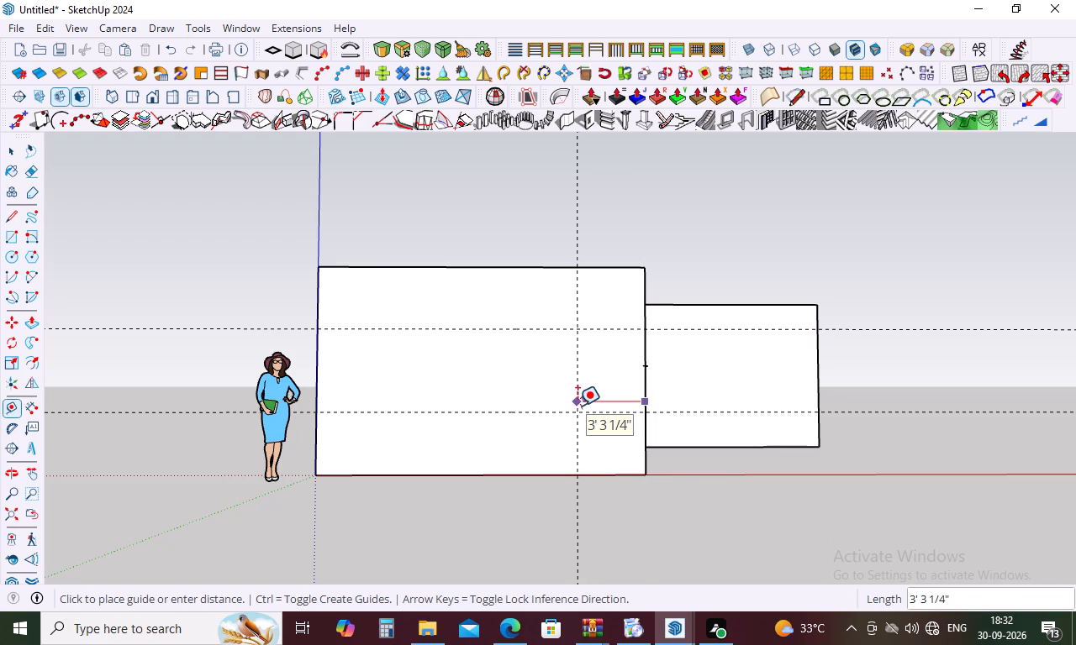
{"action": "key", "text": "3"}
{"action": "key", "text": "apostrophe"}
{"action": "key", "text": "Return"}
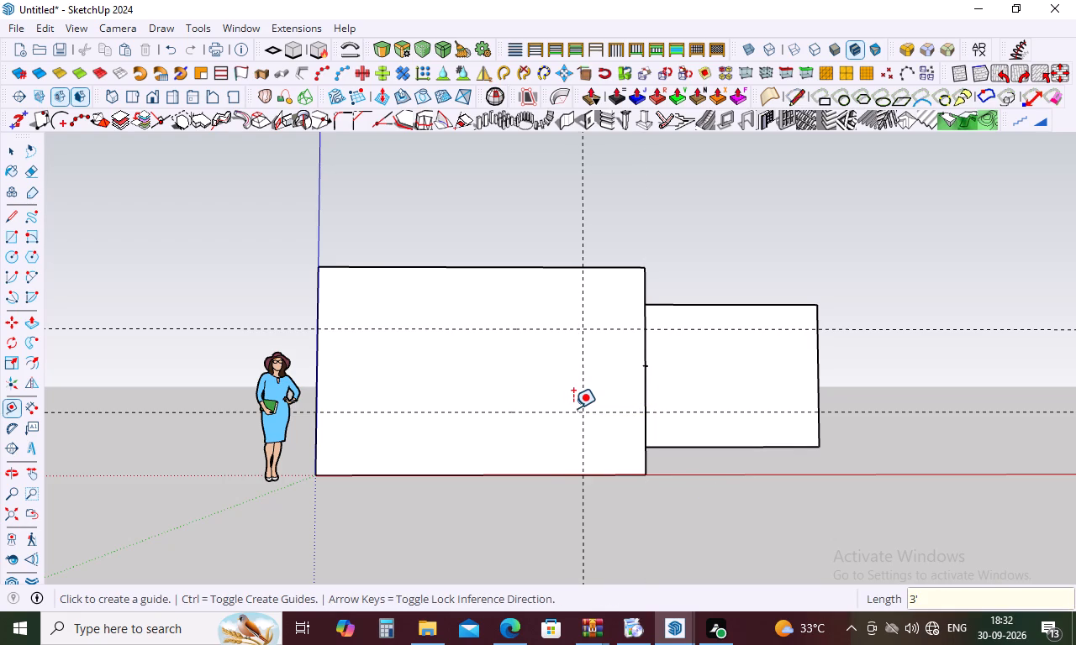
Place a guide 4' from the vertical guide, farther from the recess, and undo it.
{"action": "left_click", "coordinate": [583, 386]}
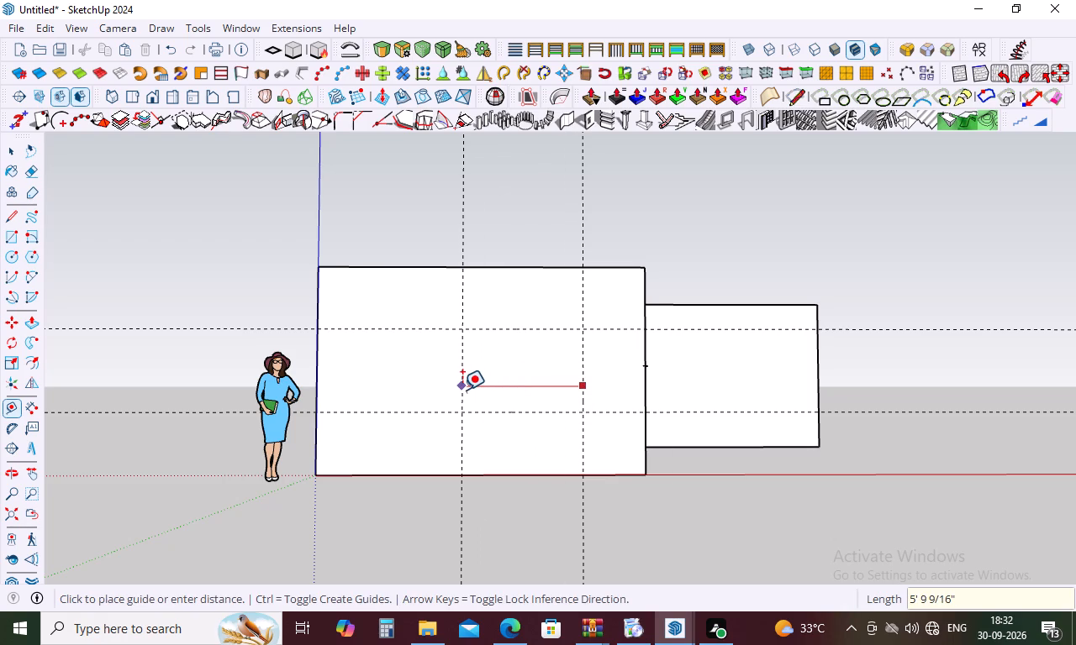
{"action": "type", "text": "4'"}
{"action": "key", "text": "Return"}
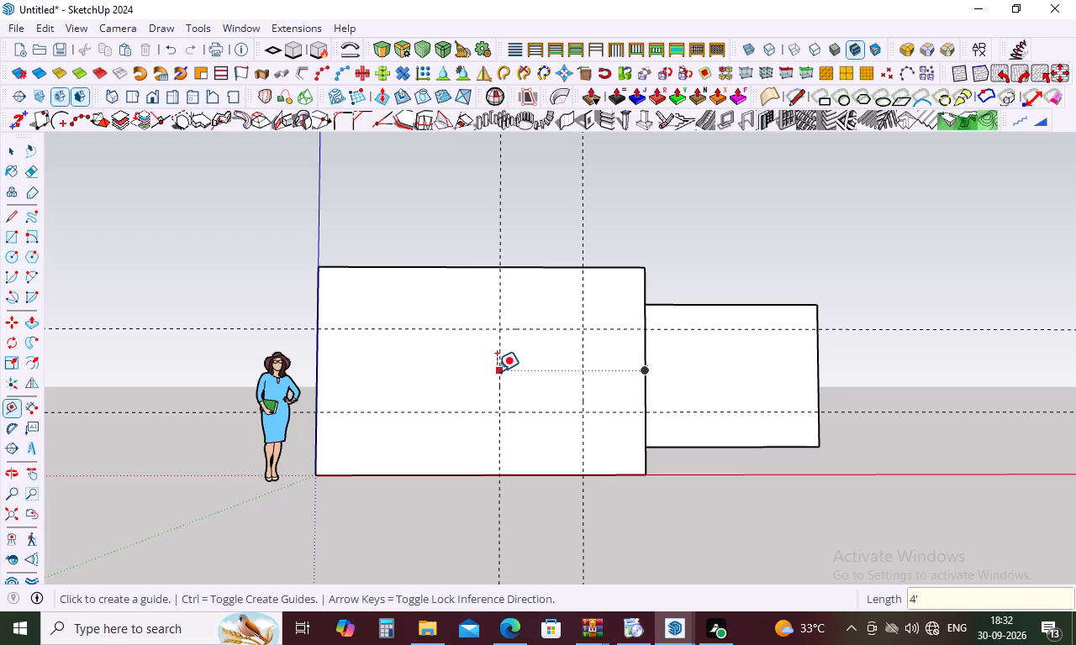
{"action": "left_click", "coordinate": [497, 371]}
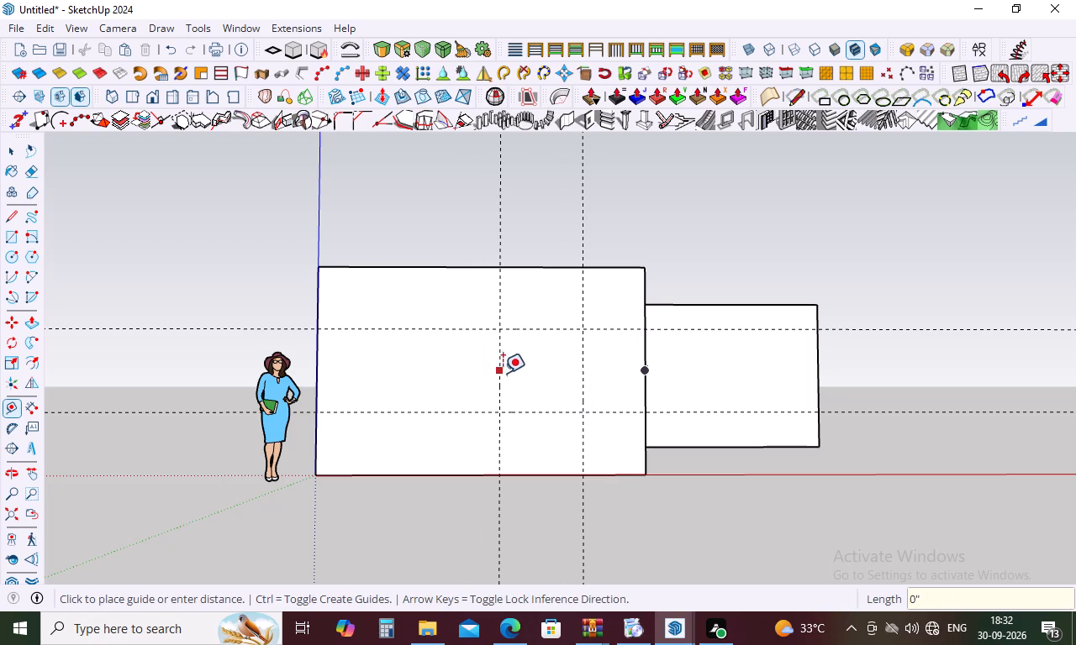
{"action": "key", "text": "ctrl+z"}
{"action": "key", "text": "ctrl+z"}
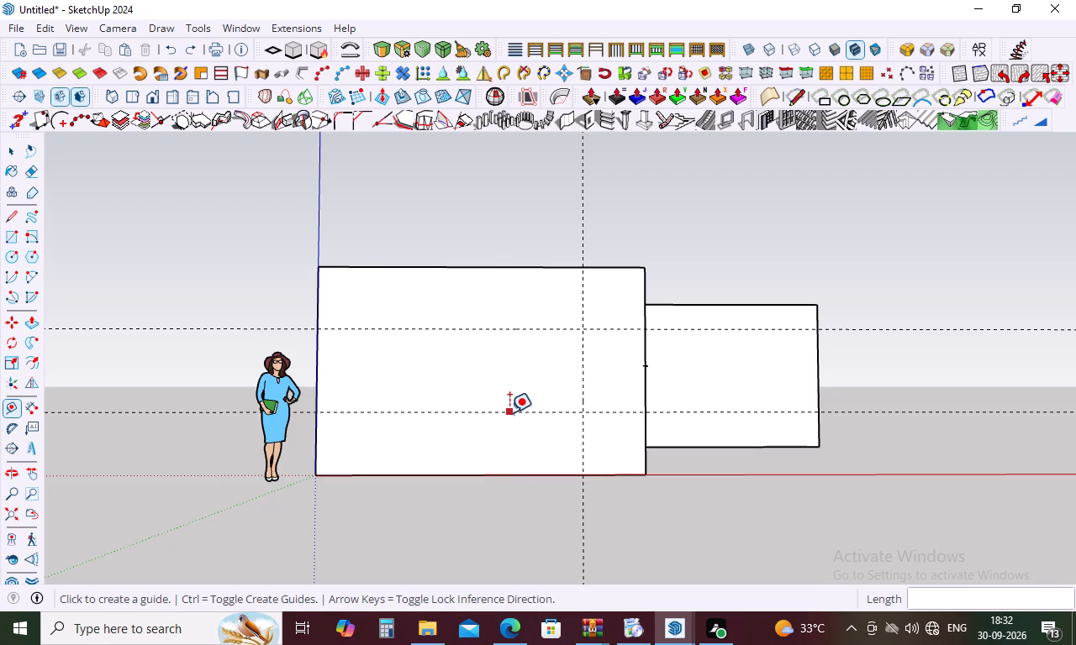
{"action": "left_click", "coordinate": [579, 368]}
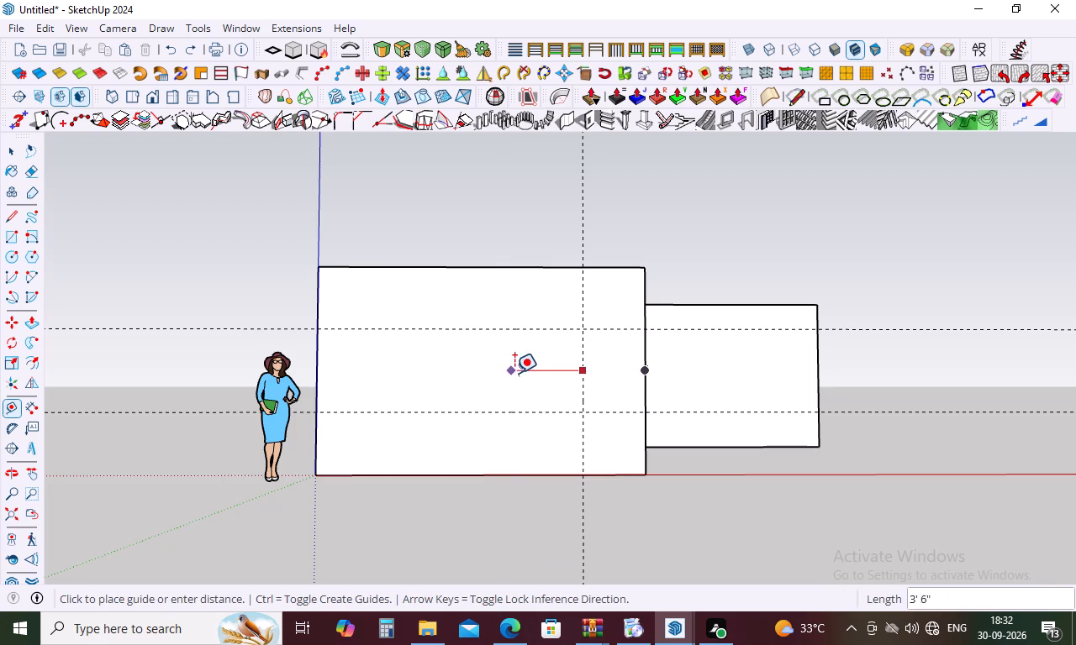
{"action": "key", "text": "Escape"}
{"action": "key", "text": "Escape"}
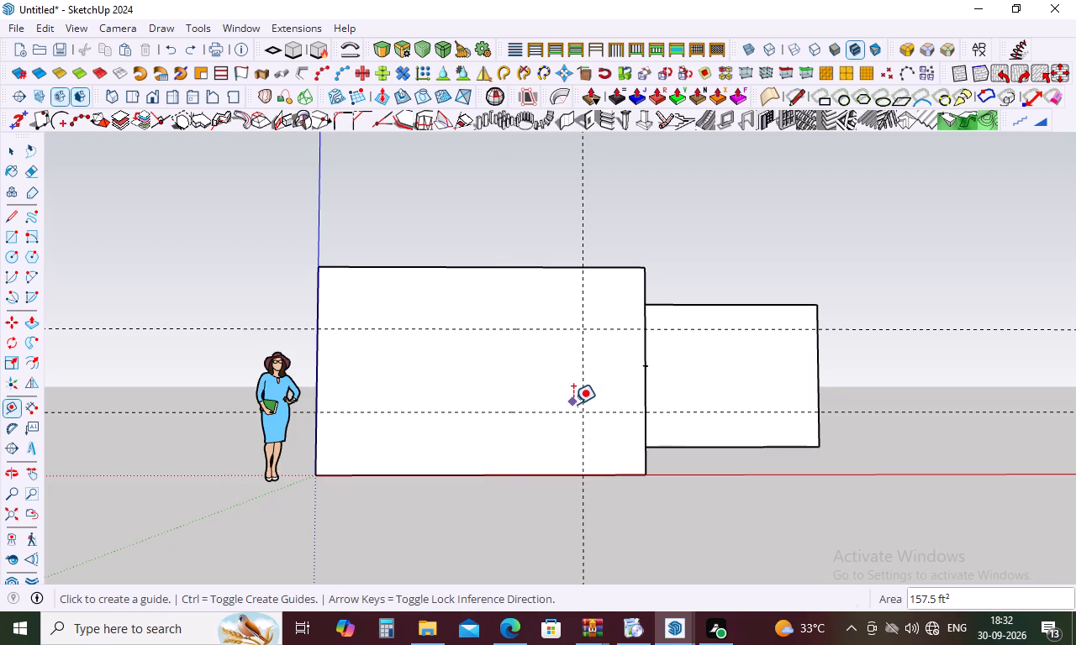
Place a second vertical guide on the front wall, 5' from the existing vertical guide and farther from the recess.
{"action": "key", "text": "space"}
{"action": "key", "text": "t"}
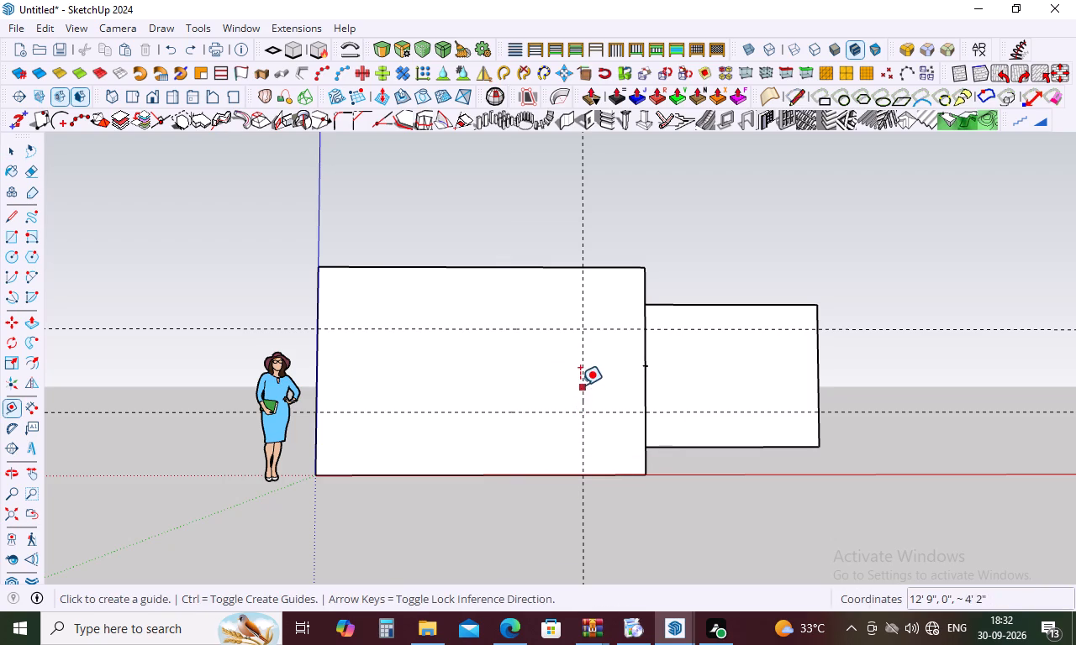
{"action": "left_click", "coordinate": [579, 385]}
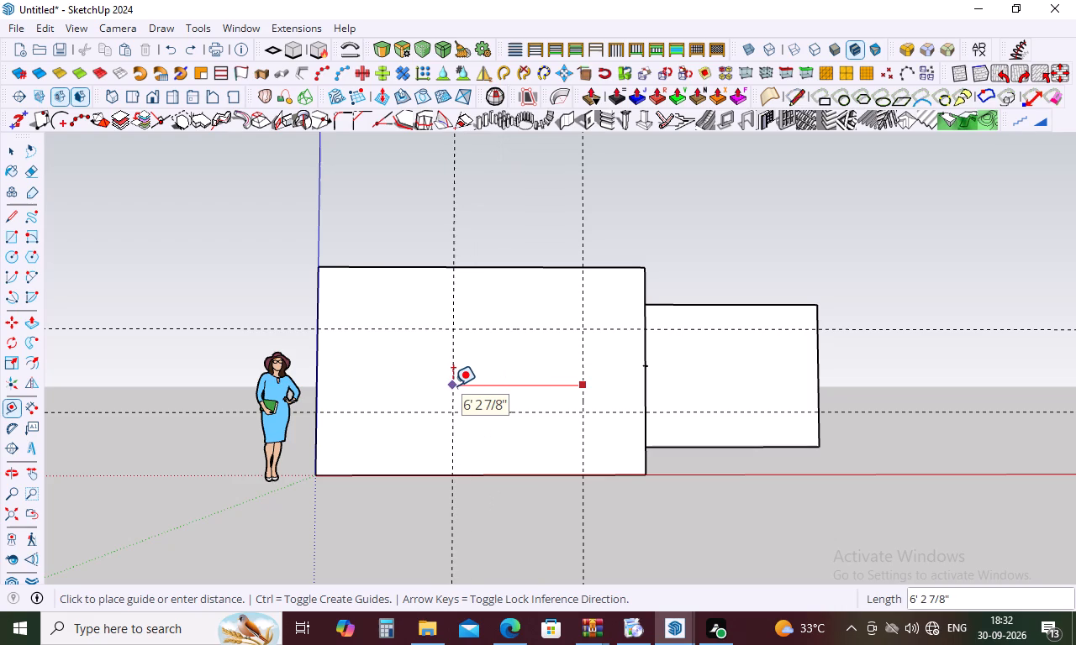
{"action": "type", "text": "5'"}
{"action": "key", "text": "Return"}
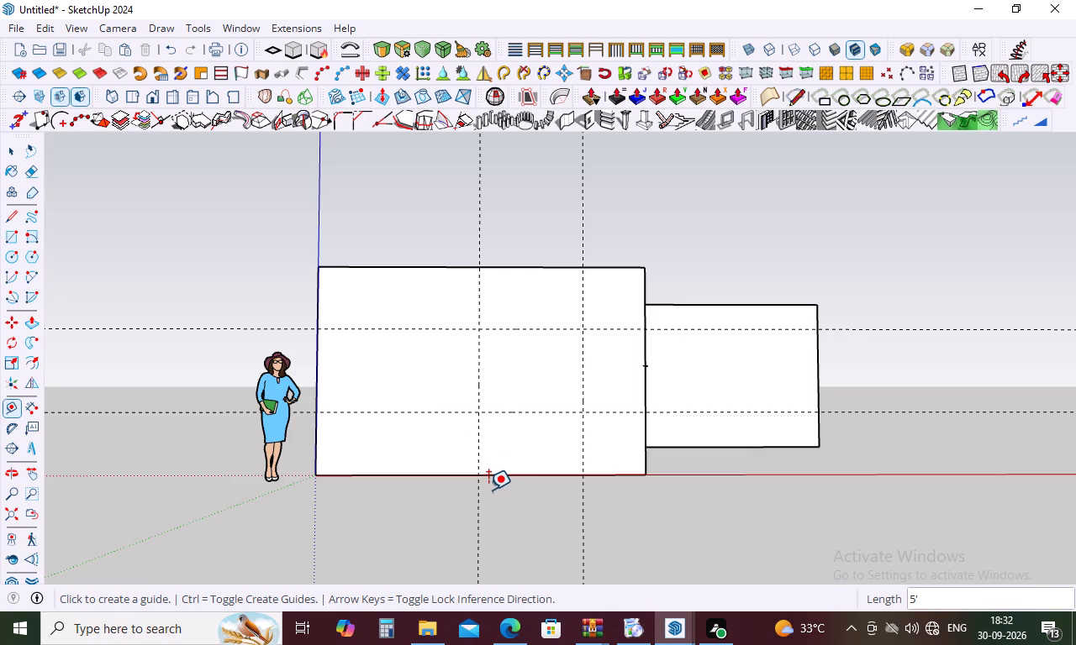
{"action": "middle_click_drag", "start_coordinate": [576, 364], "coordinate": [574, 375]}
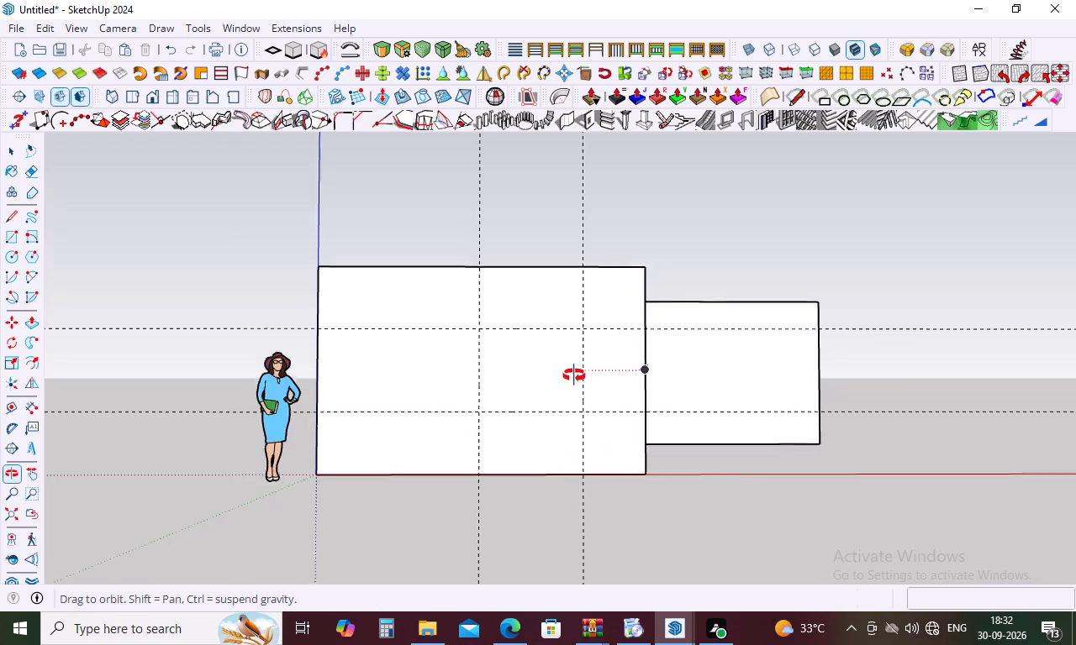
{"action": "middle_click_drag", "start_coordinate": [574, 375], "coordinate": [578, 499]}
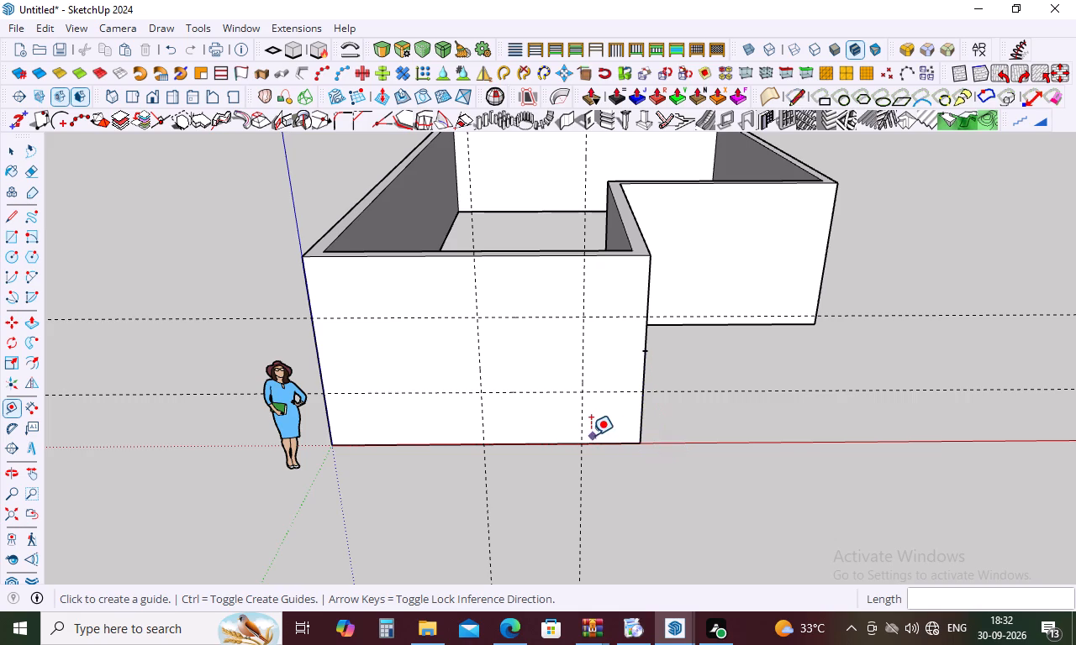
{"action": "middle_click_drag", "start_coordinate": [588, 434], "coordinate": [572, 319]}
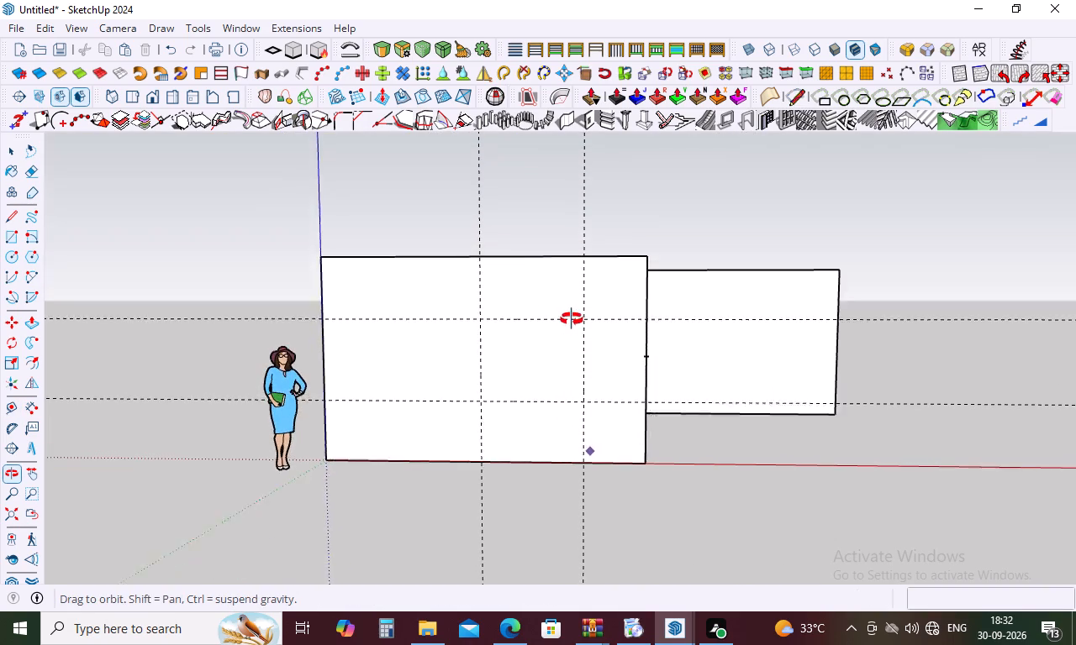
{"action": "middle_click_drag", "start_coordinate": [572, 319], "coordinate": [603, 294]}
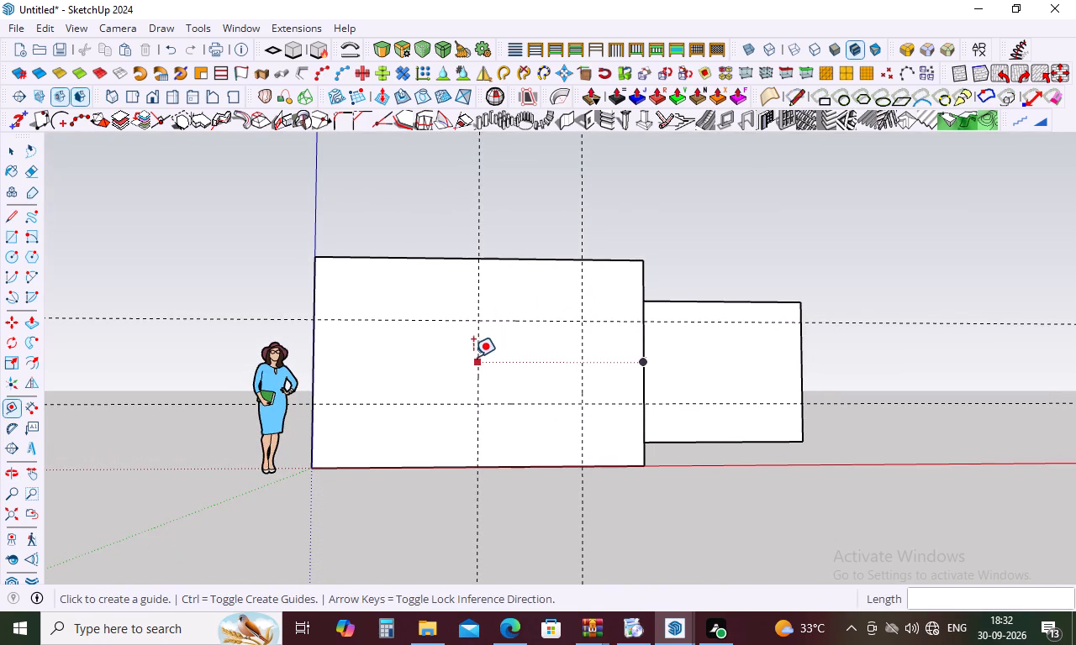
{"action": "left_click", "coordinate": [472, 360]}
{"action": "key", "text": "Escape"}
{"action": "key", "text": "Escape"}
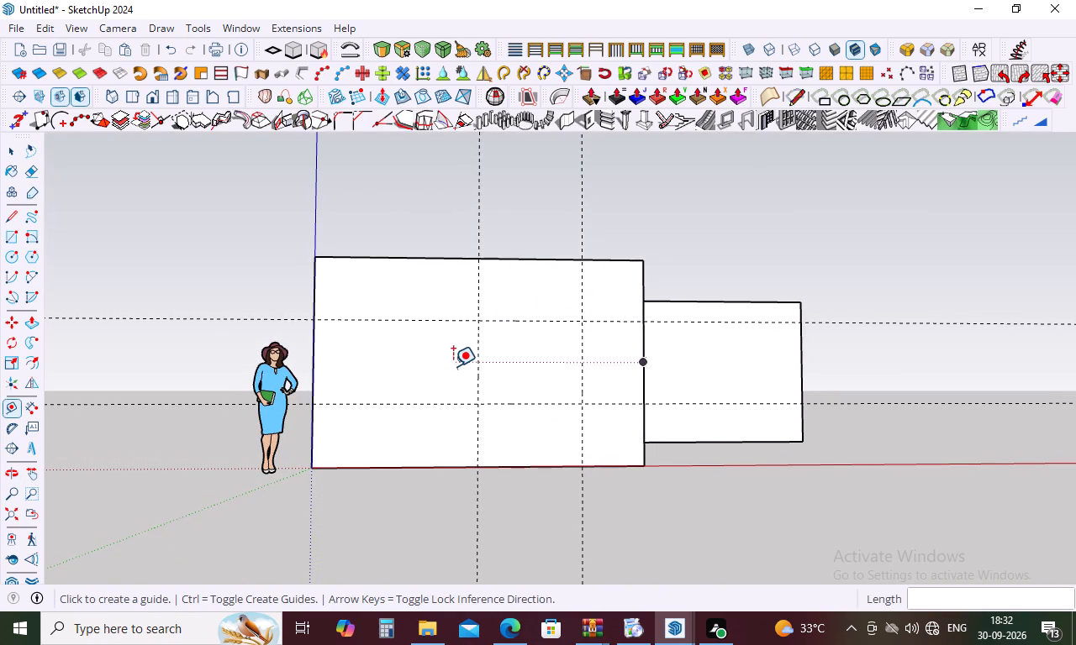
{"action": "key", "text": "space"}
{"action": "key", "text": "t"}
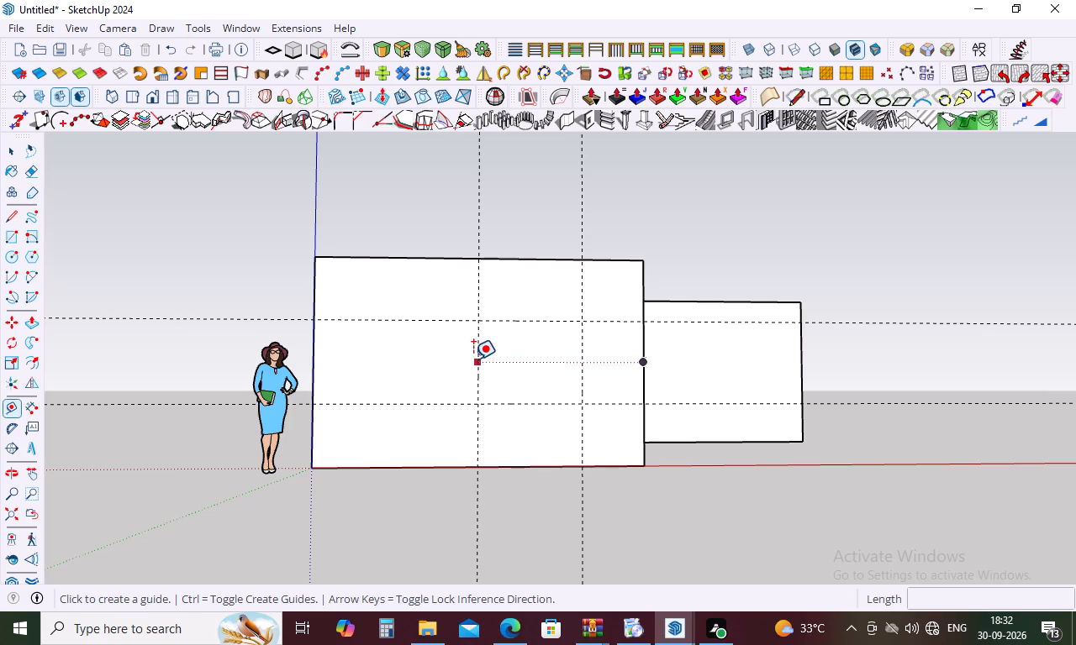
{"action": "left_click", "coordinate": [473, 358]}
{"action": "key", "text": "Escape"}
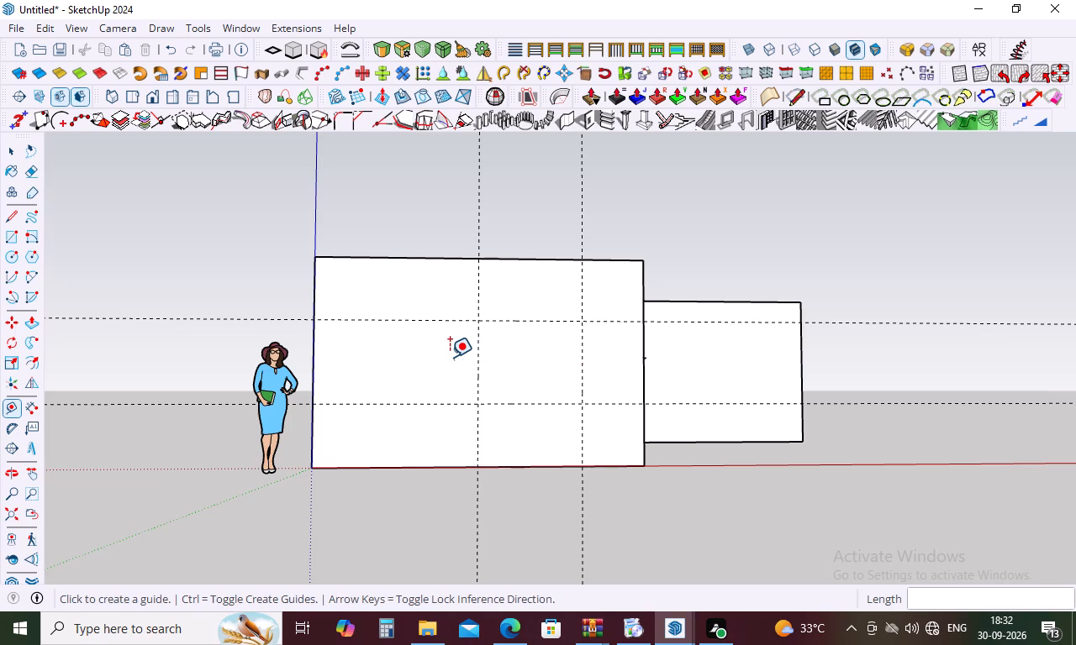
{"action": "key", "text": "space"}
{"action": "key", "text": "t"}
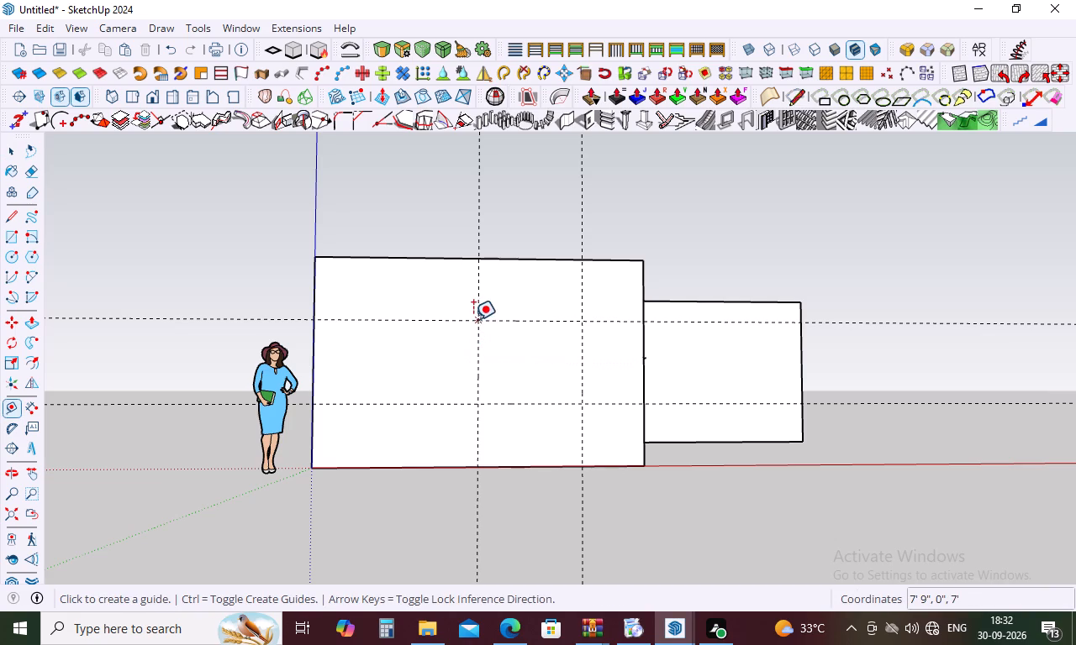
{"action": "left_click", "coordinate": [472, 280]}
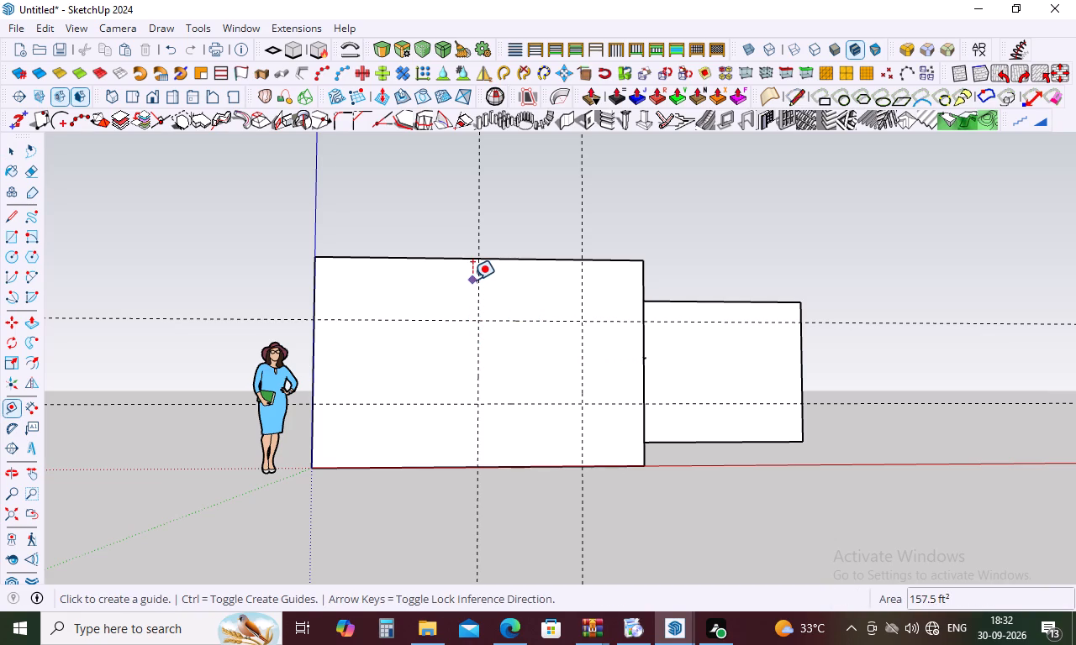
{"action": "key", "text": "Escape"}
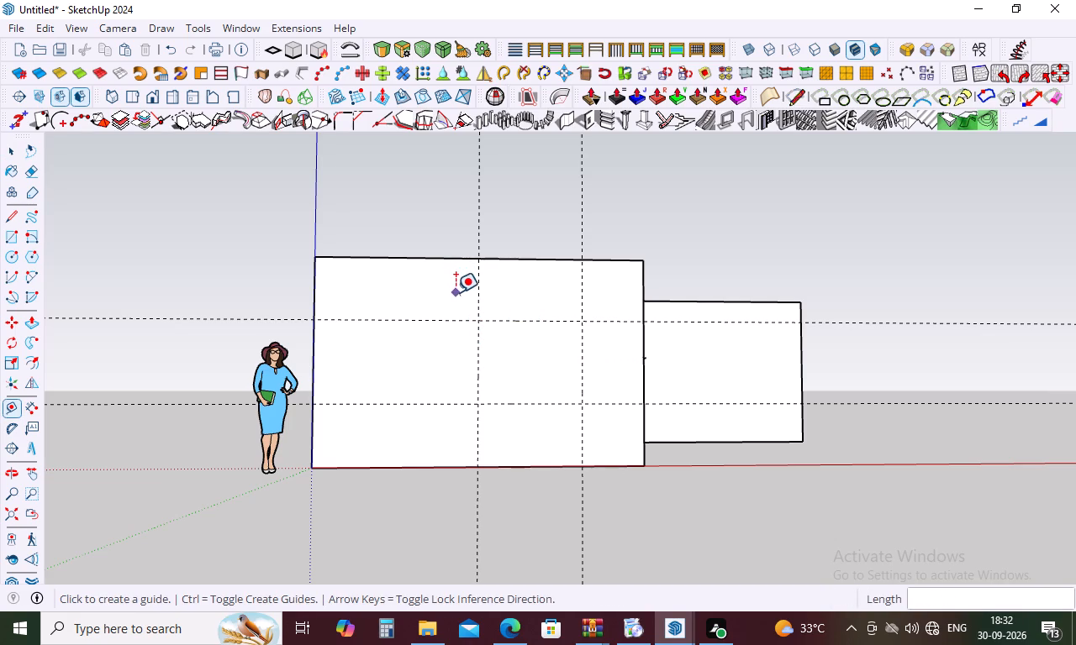
Place a vertical guide 1' from the vertical guide farthest from the recess, continuing away from the recess.
{"action": "key", "text": "t"}
{"action": "left_click", "coordinate": [477, 238]}
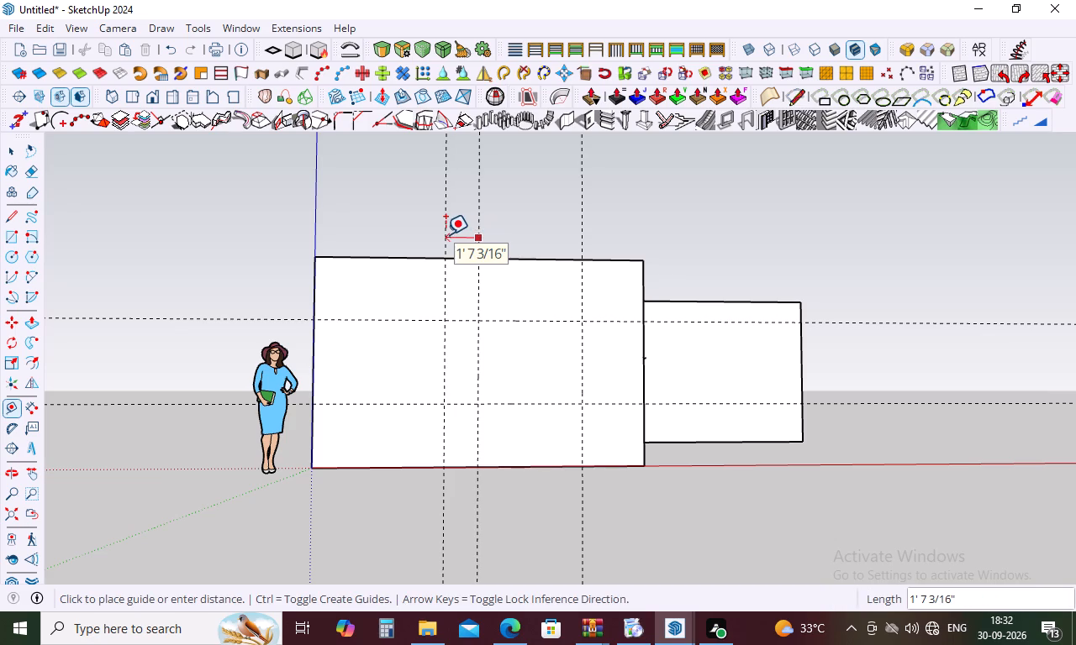
{"action": "type", "text": "1'"}
{"action": "key", "text": "Return"}
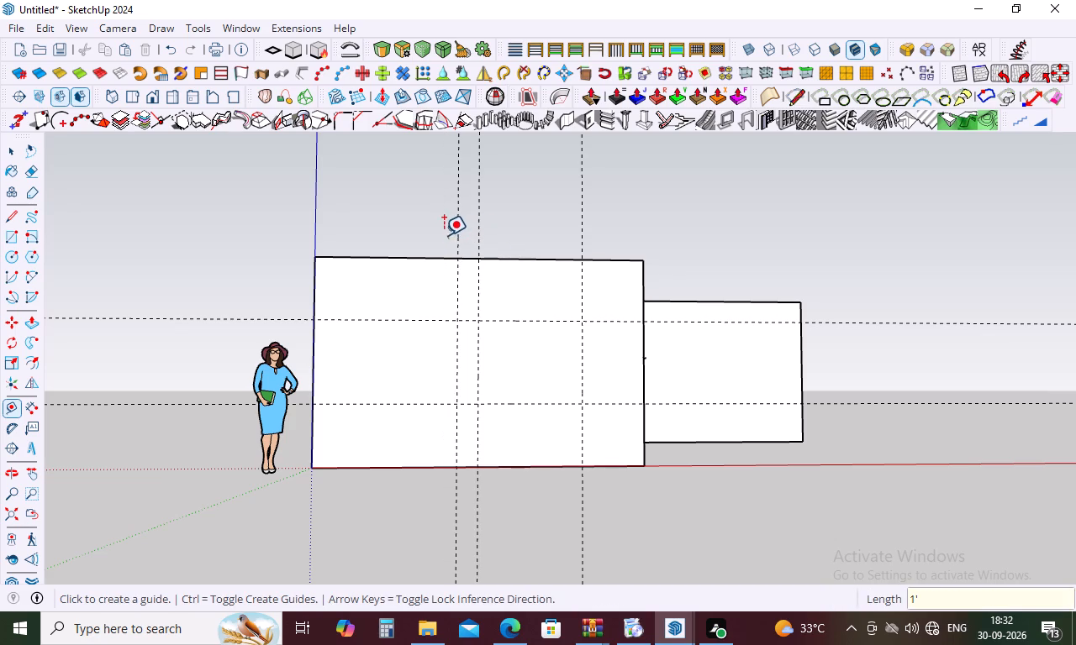
{"action": "key", "text": "Escape"}
Delete the middle one of the three vertical guides on the front wall.
{"action": "key", "text": "space"}
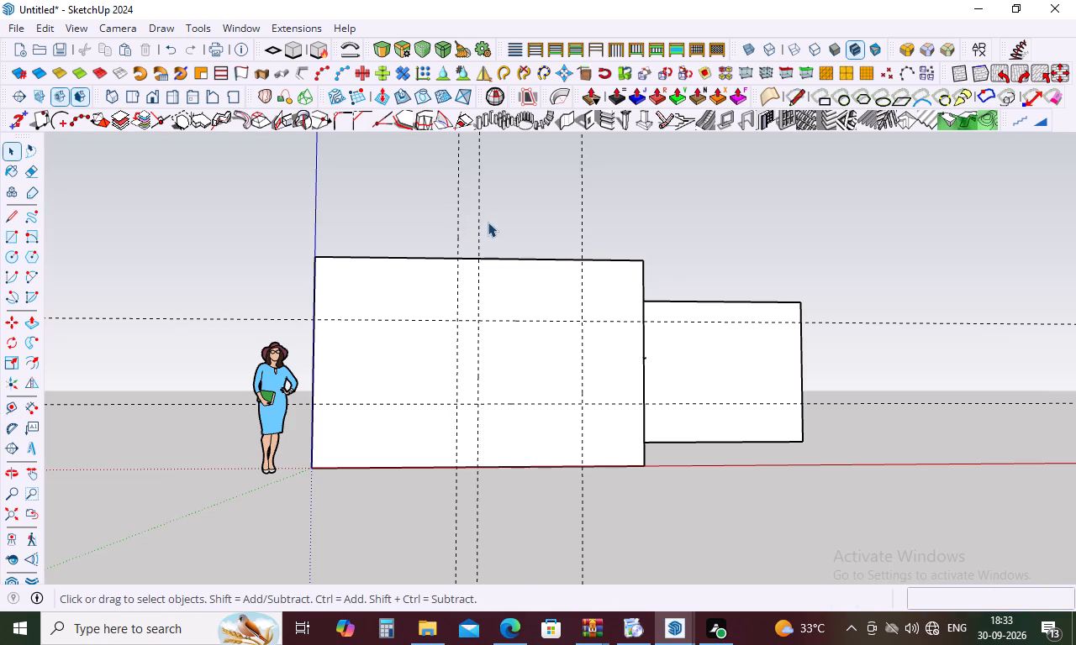
{"action": "left_click_drag", "start_coordinate": [488, 219], "coordinate": [473, 224]}
{"action": "key", "text": "Delete"}
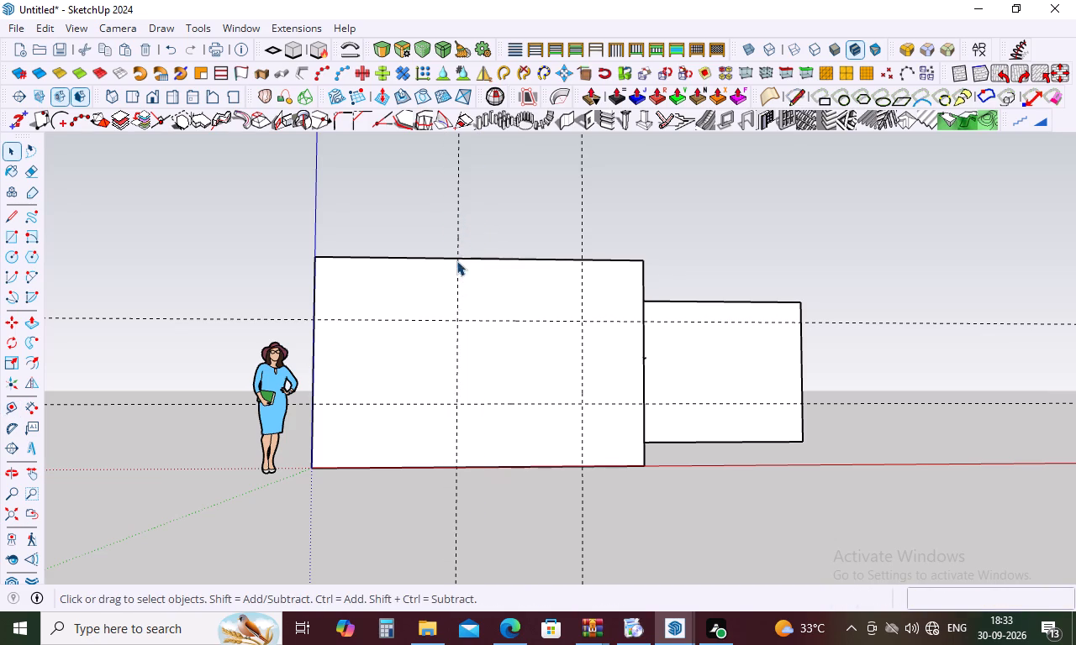
Insert a Type B MajWindow, 48" high with a 36" floor gap, in the front wall, spanning the 6' between the vertical guides.
{"action": "scroll", "coordinate": [513, 244], "scroll_direction": "down", "scroll_amount": 3}
{"action": "middle_click_drag", "start_coordinate": [513, 244], "coordinate": [470, 422]}
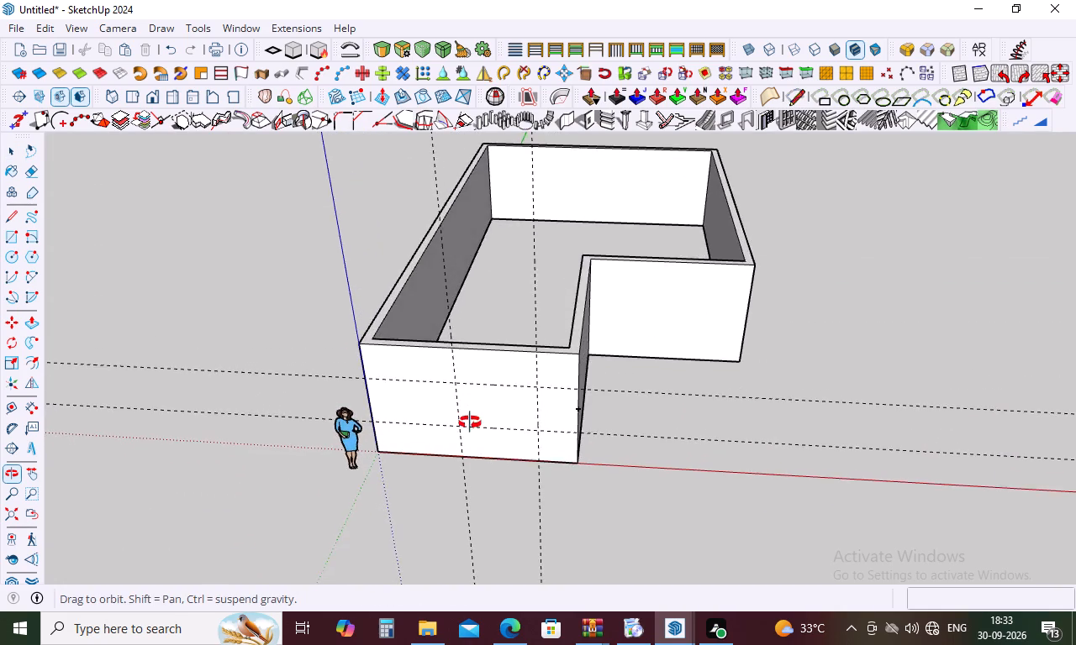
{"action": "middle_click_drag", "start_coordinate": [470, 422], "coordinate": [521, 290]}
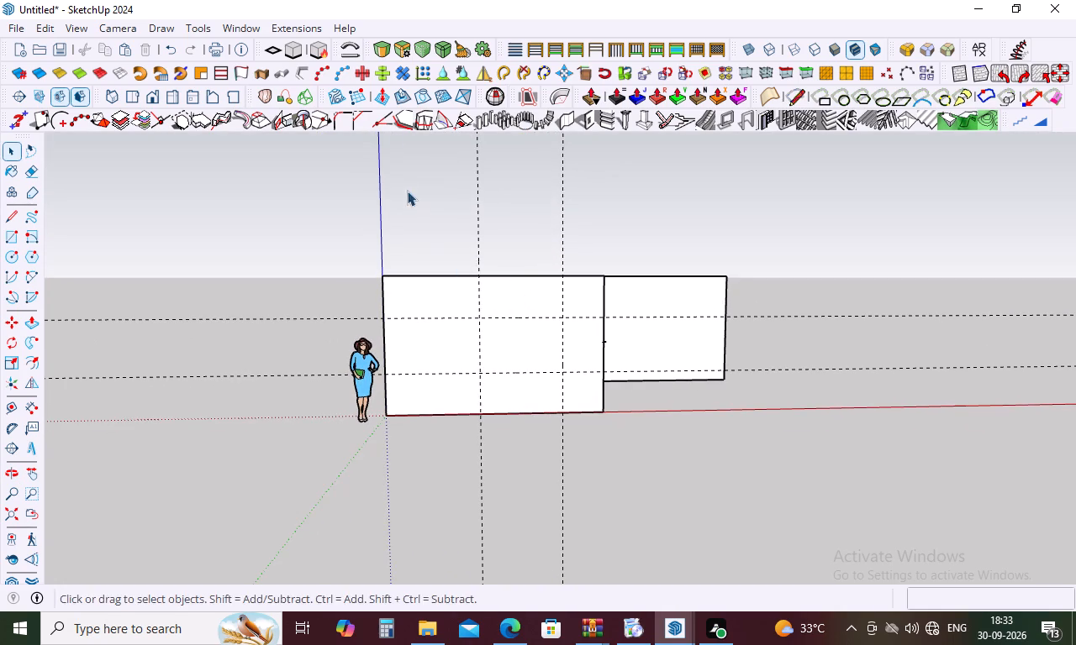
{"action": "left_click", "coordinate": [313, 29]}
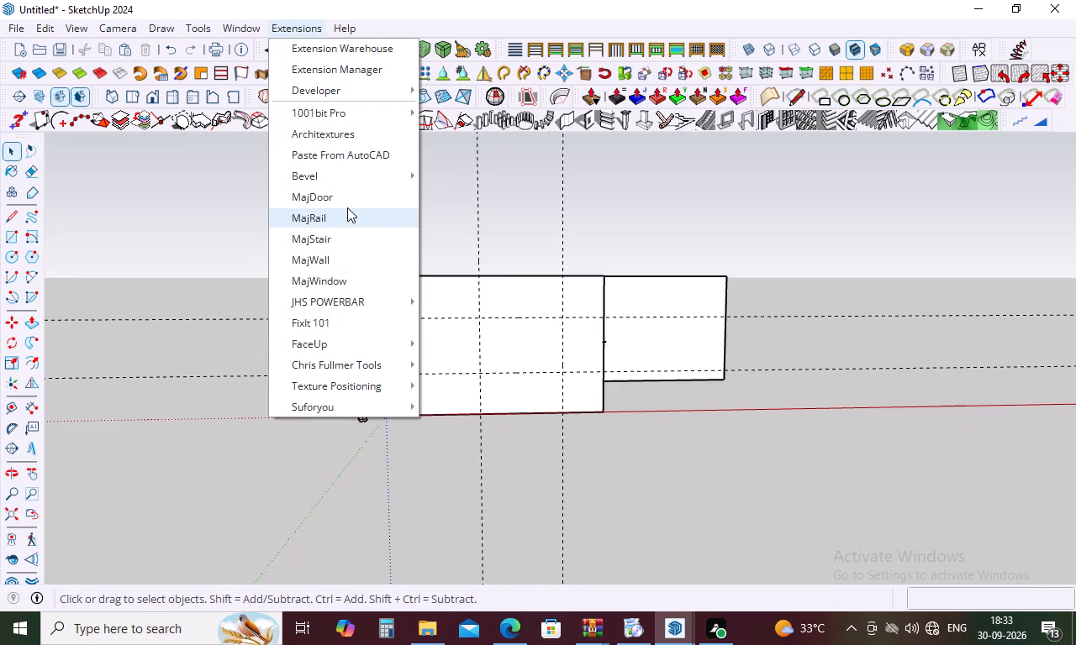
{"action": "left_click", "coordinate": [355, 286]}
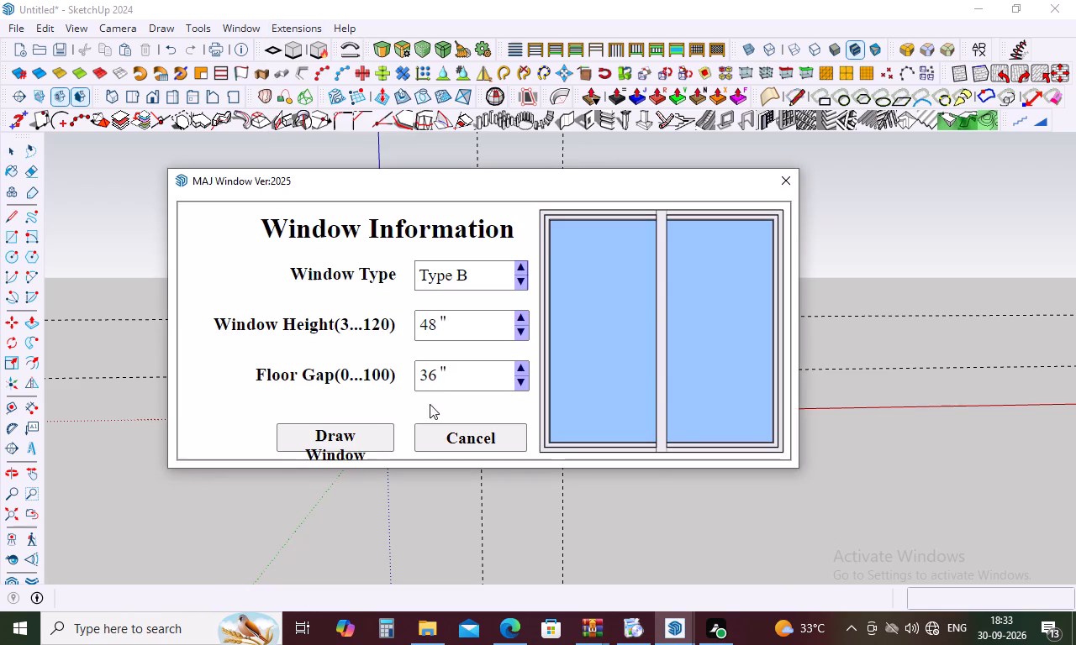
{"action": "left_click", "coordinate": [362, 444]}
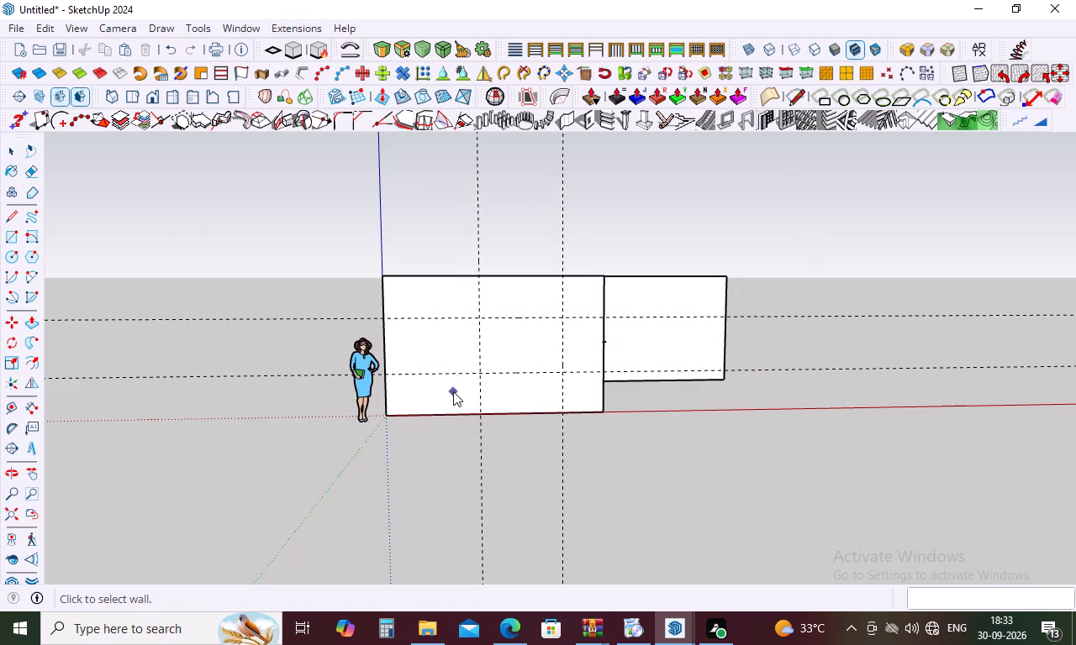
{"action": "left_click", "coordinate": [453, 391]}
{"action": "left_click", "coordinate": [479, 370]}
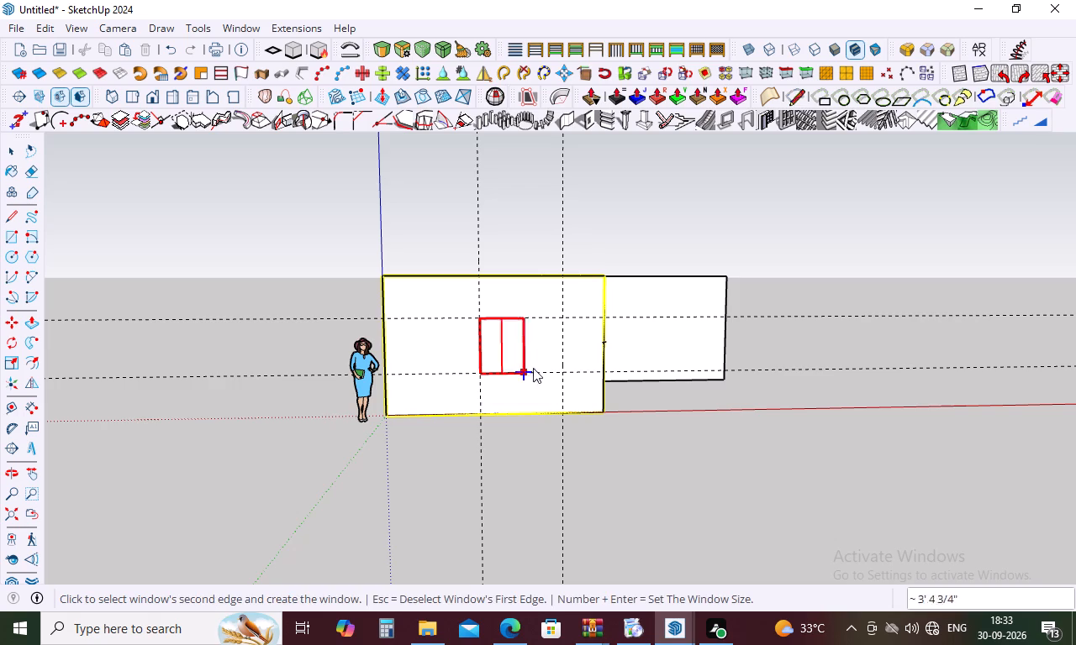
{"action": "left_click", "coordinate": [564, 370]}
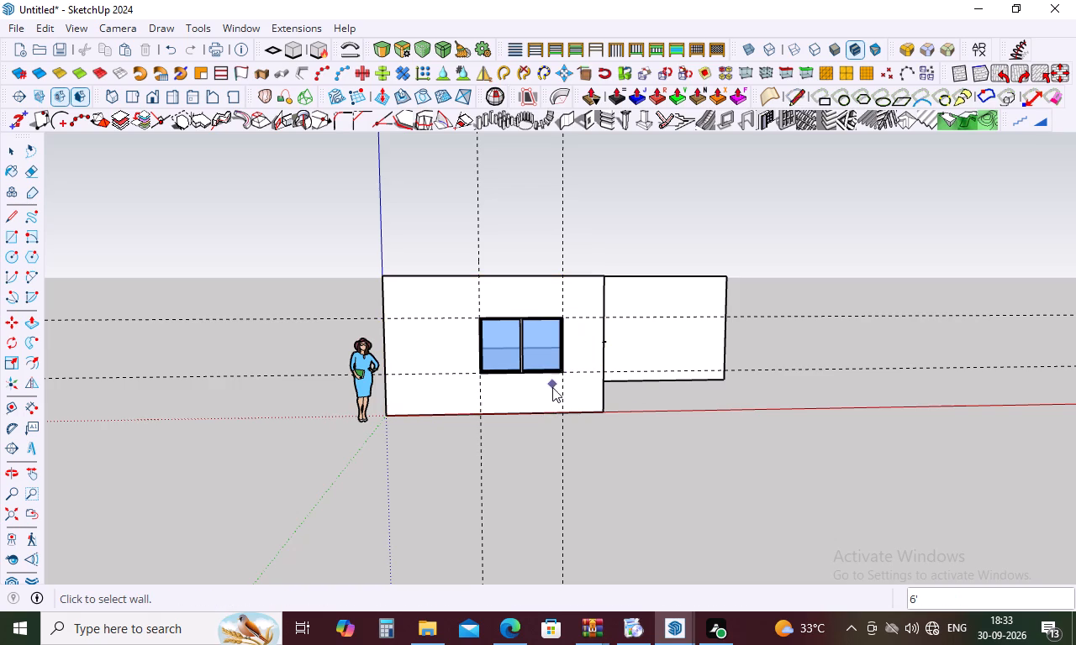
{"action": "key", "text": "space"}
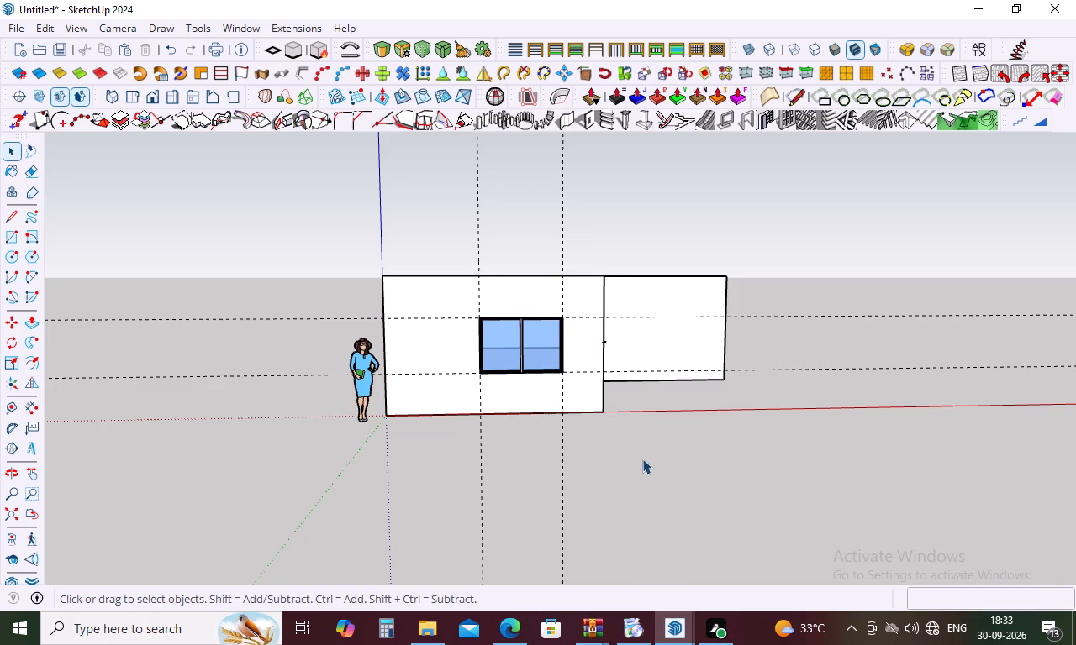
{"action": "left_click", "coordinate": [641, 460]}
Examine the window's frame, glass and alignment with the guides from above and below.
{"action": "scroll", "coordinate": [517, 313], "scroll_direction": "up", "scroll_amount": 4}
{"action": "scroll", "coordinate": [562, 395], "scroll_direction": "up", "scroll_amount": 5}
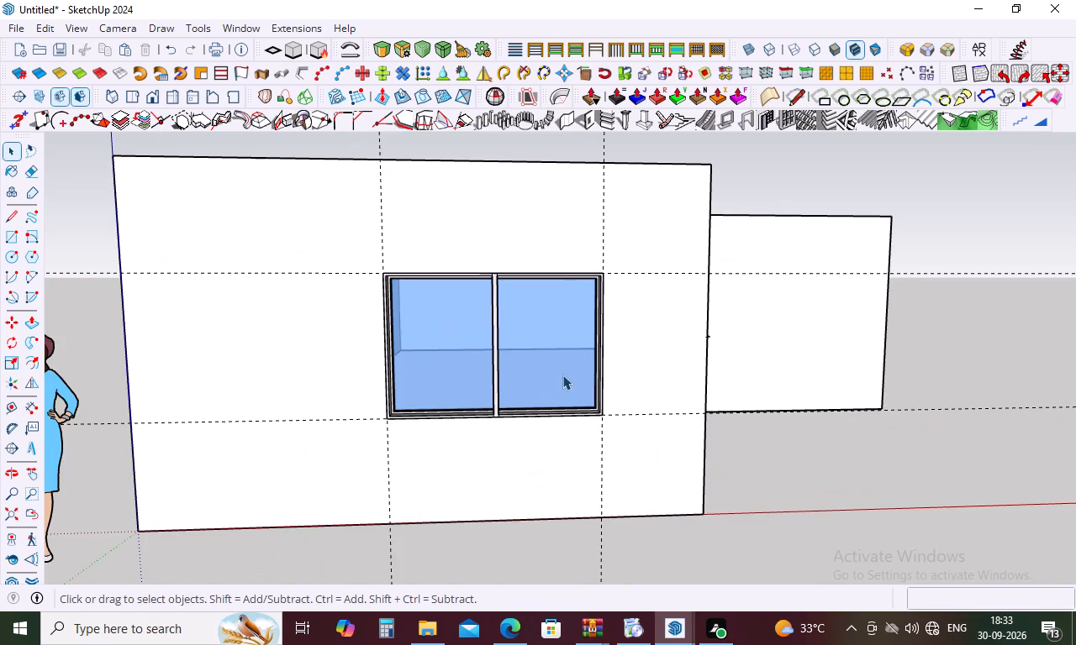
{"action": "middle_click_drag", "start_coordinate": [558, 381], "coordinate": [551, 287]}
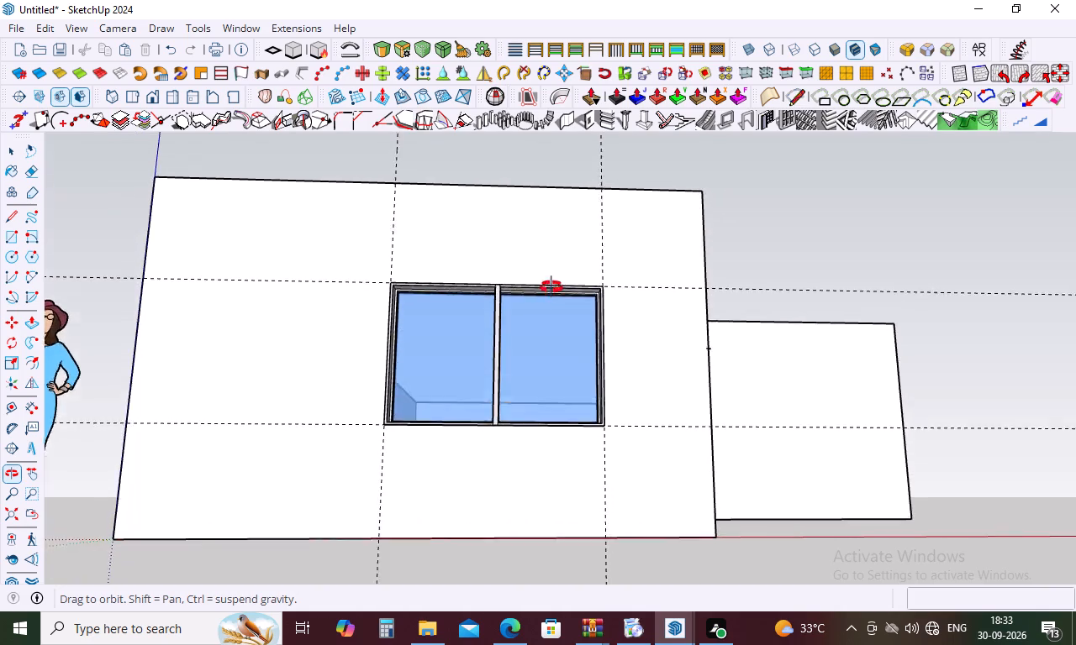
{"action": "middle_click_drag", "start_coordinate": [551, 287], "coordinate": [560, 270]}
{"action": "scroll", "coordinate": [543, 278], "scroll_direction": "up", "scroll_amount": 8}
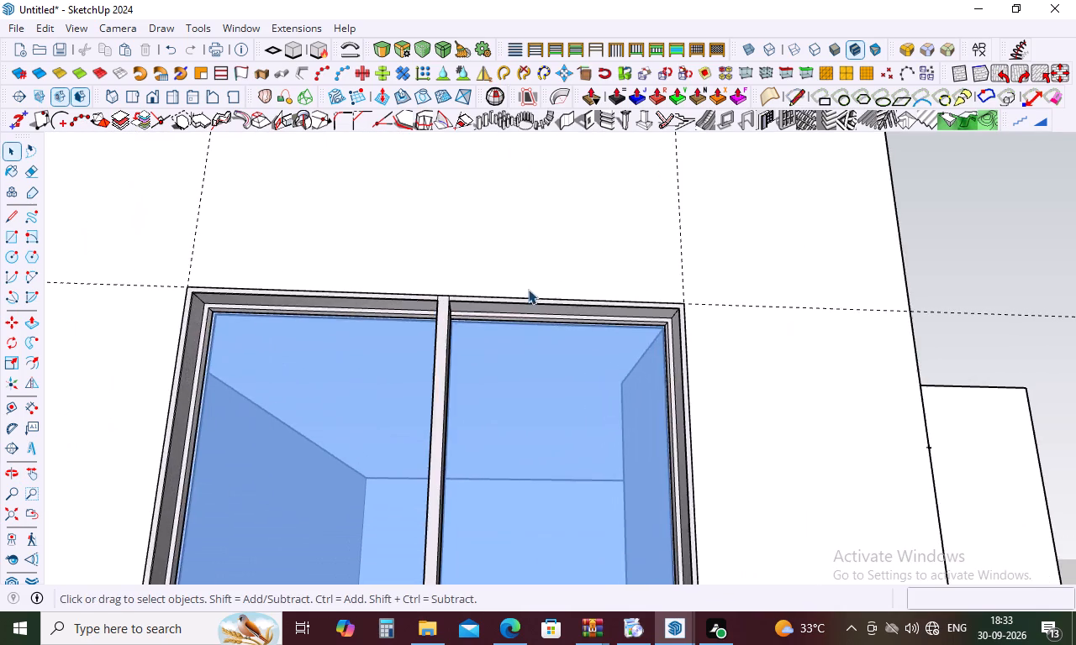
{"action": "middle_click_drag", "start_coordinate": [528, 289], "coordinate": [524, 418]}
{"action": "scroll", "coordinate": [509, 296], "scroll_direction": "down", "scroll_amount": 4}
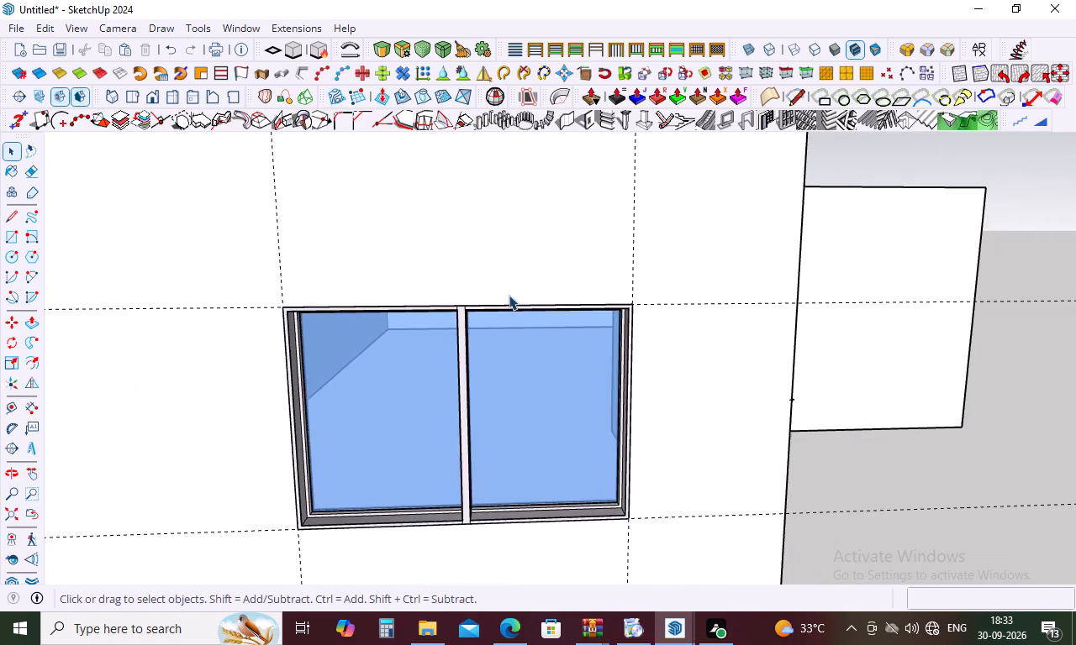
{"action": "scroll", "coordinate": [509, 295], "scroll_direction": "down", "scroll_amount": 4}
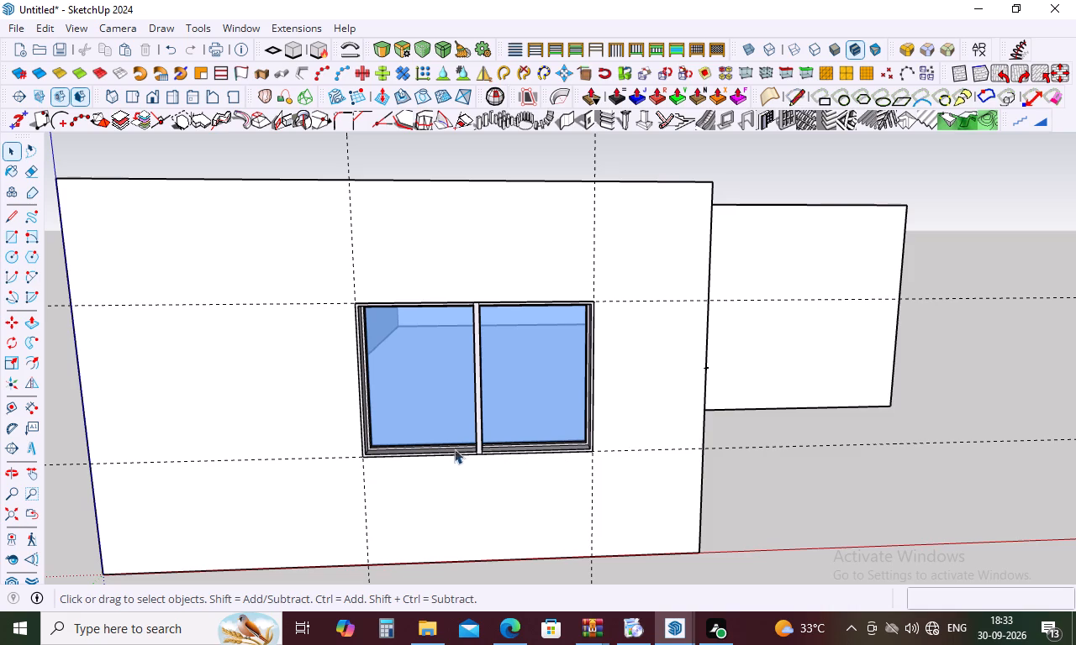
Draw a rectangle about 6' by 4' over the front-wall window, between opposite guide intersections.
{"action": "key", "text": "Escape"}
{"action": "key", "text": "r"}
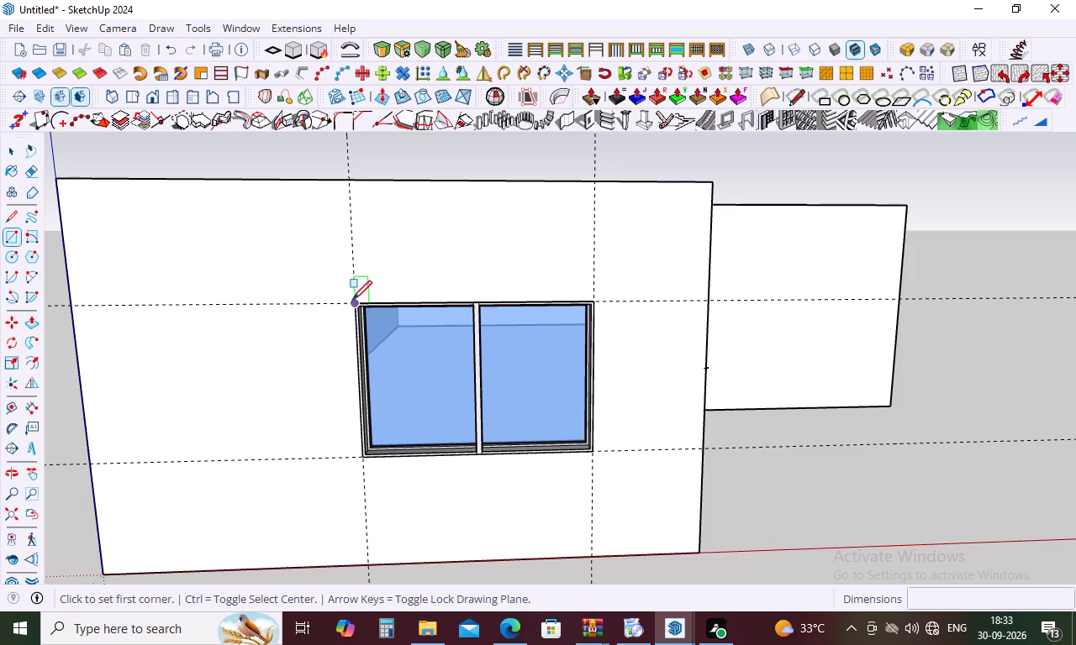
{"action": "left_click", "coordinate": [352, 300]}
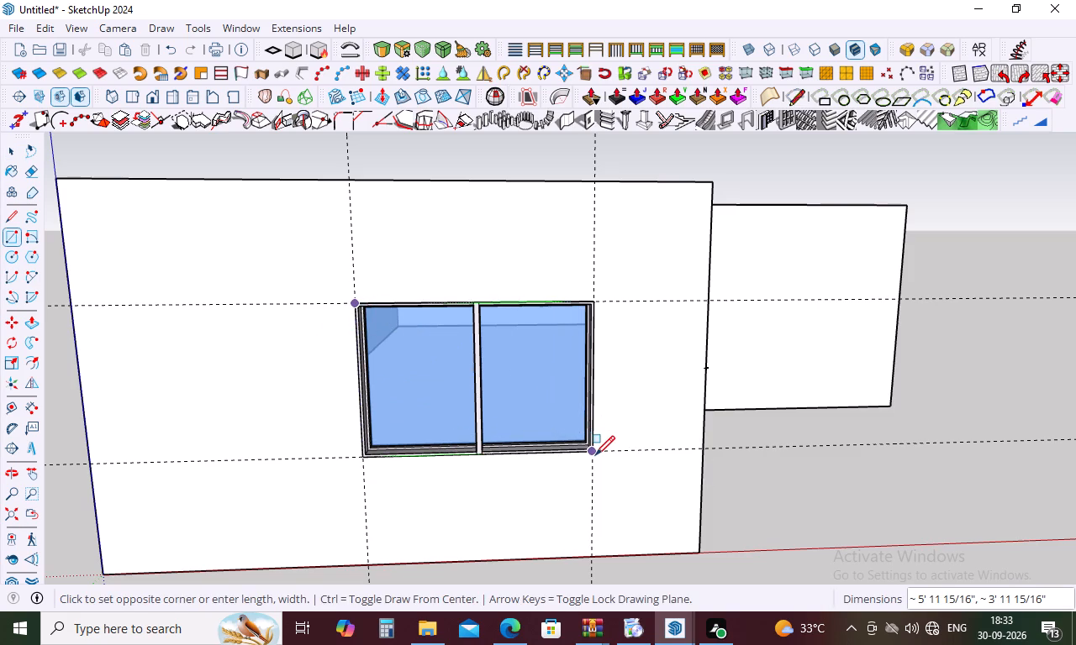
{"action": "left_click", "coordinate": [595, 455]}
{"action": "key", "text": "space"}
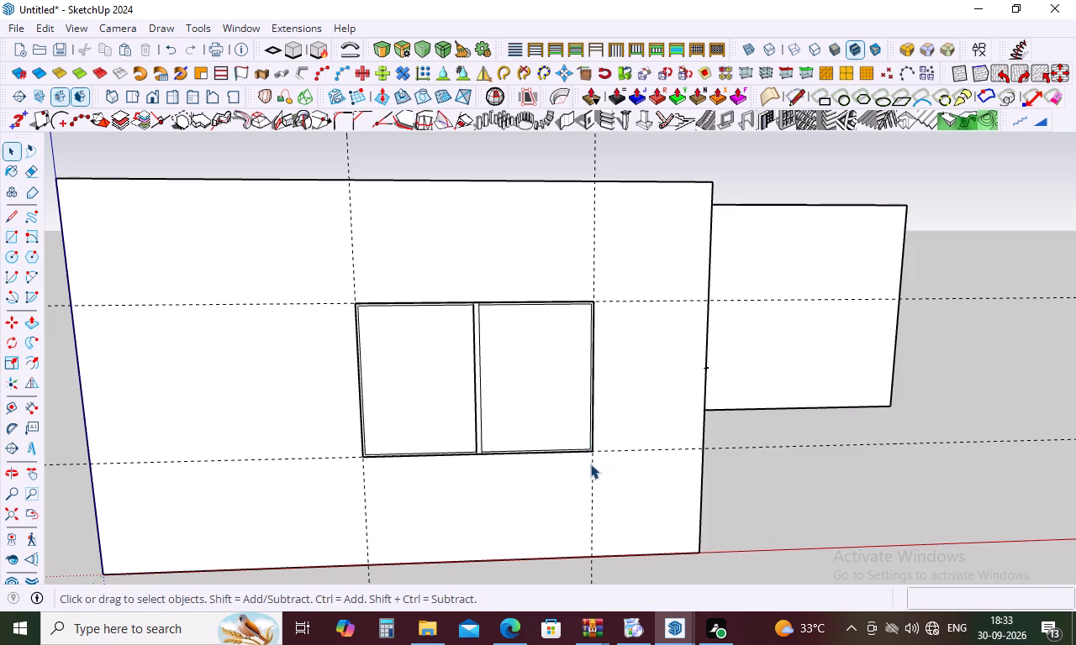
Offset the window rectangle outward by about 5" to outline a surround on the front wall.
{"action": "key", "text": "f"}
{"action": "left_click", "coordinate": [445, 385]}
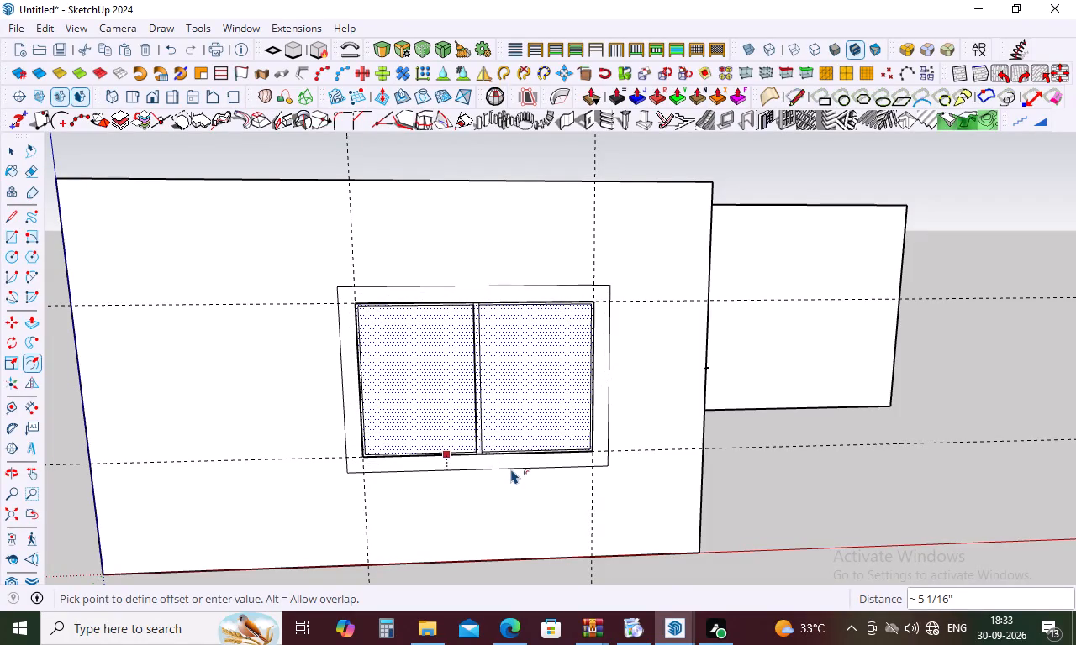
{"action": "left_click", "coordinate": [511, 469]}
{"action": "key", "text": "space"}
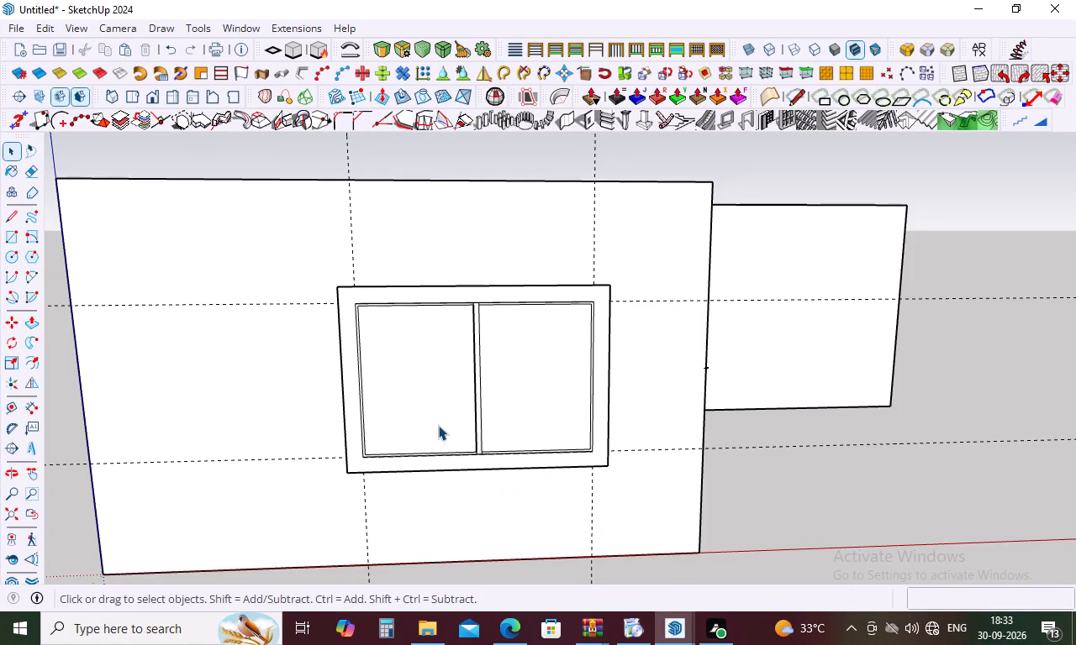
Delete the inner rectangular face covering the window.
{"action": "left_click", "coordinate": [438, 424]}
{"action": "key", "text": "Delete"}
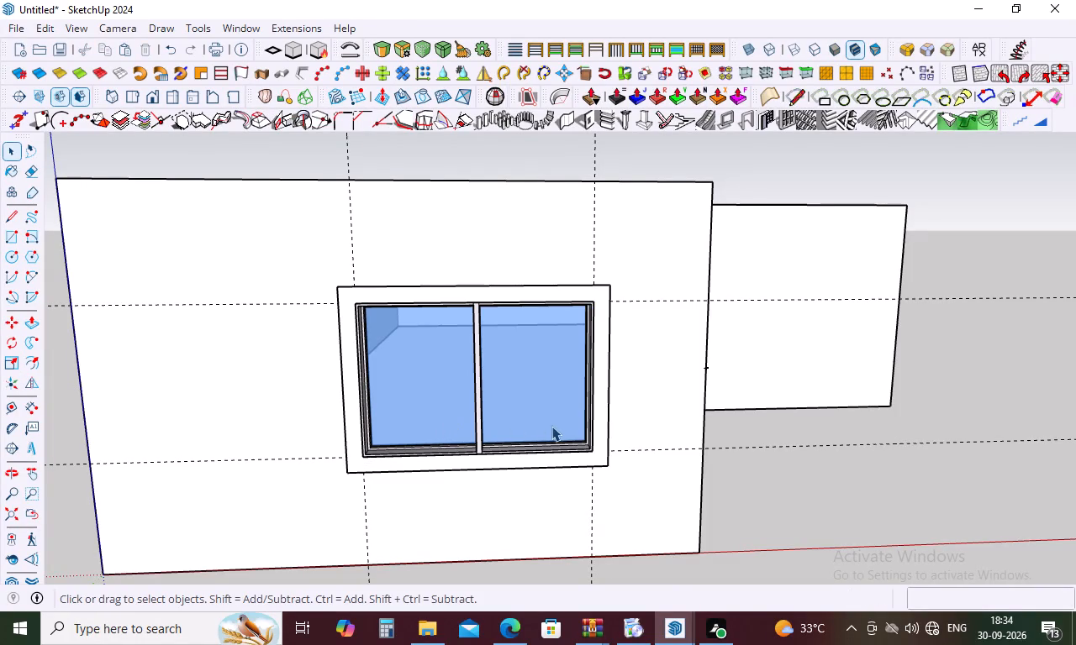
Push/Pull the border face around the window outward by 1".
{"action": "key", "text": "p"}
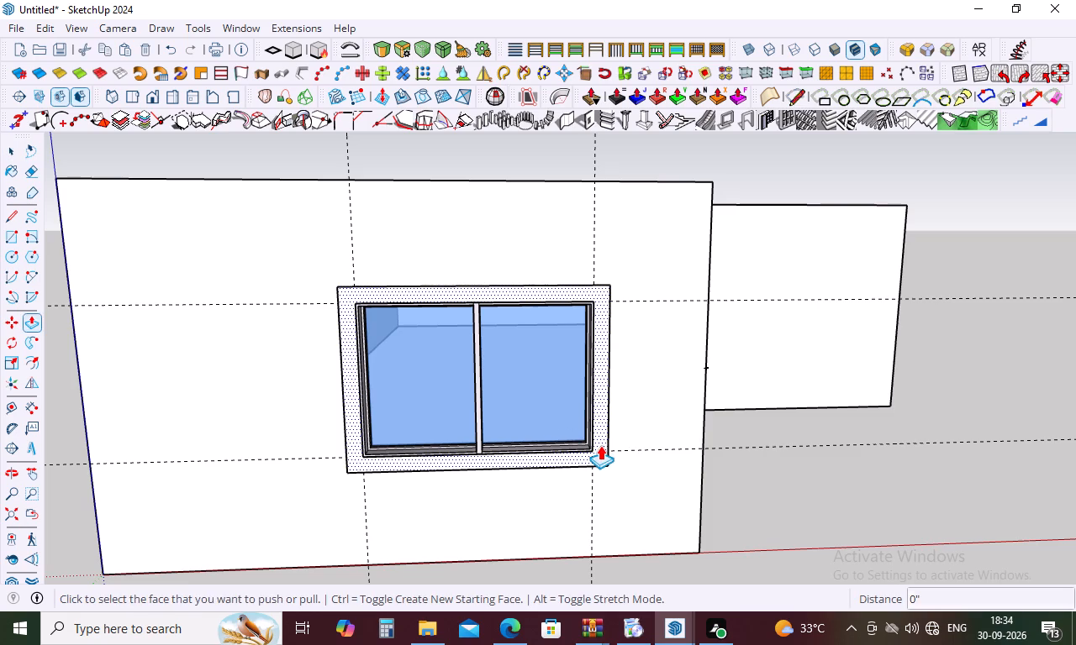
{"action": "left_click", "coordinate": [600, 445]}
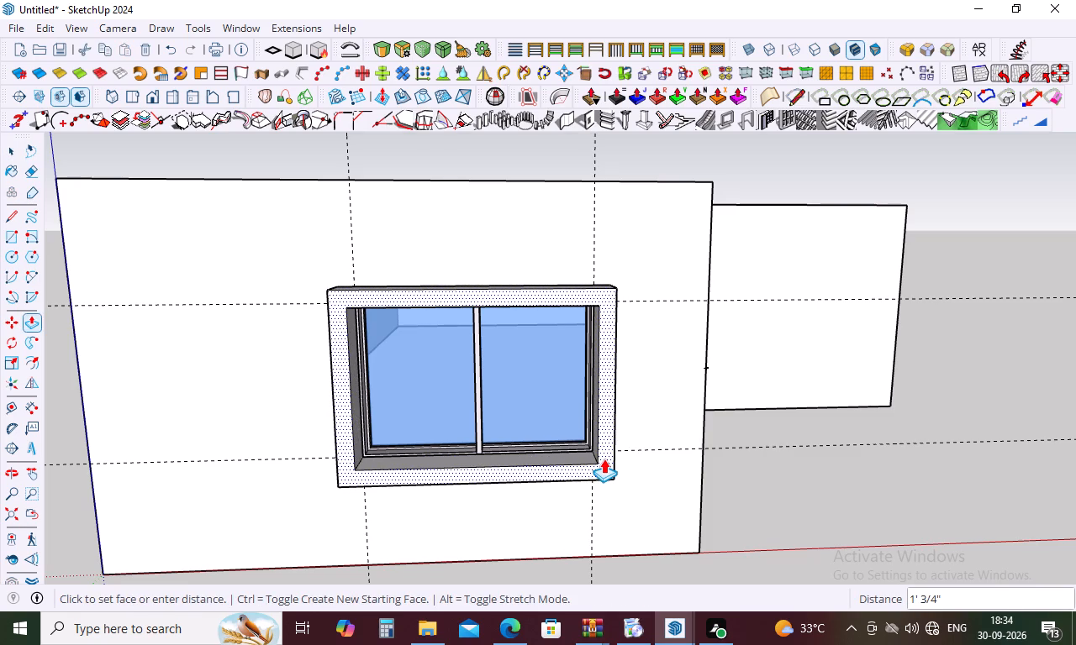
{"action": "key", "text": "1"}
{"action": "key", "text": "Return"}
{"action": "key", "text": "space"}
Delete all guides in the model.
{"action": "middle_click_drag", "start_coordinate": [612, 488], "coordinate": [591, 354]}
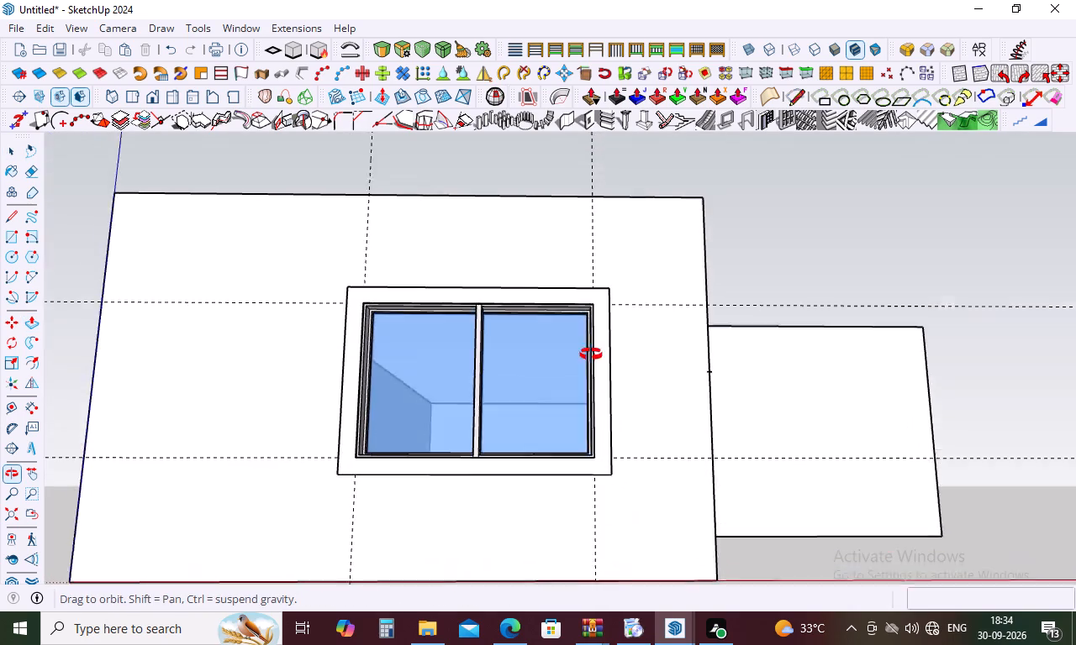
{"action": "middle_click_drag", "start_coordinate": [591, 354], "coordinate": [552, 477]}
{"action": "scroll", "coordinate": [572, 359], "scroll_direction": "down", "scroll_amount": 5}
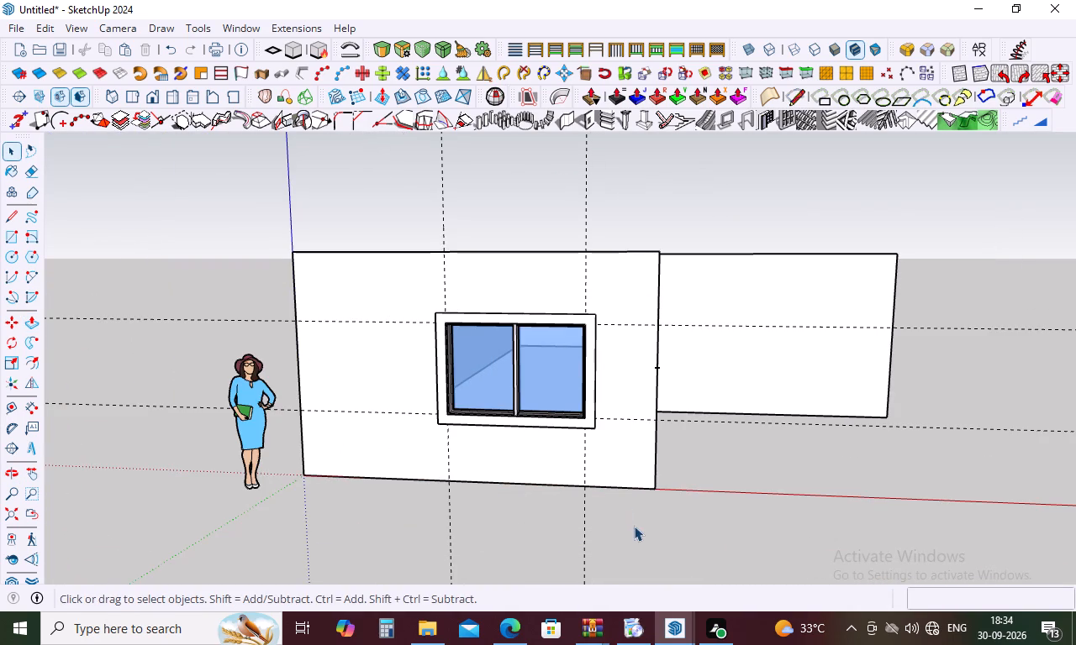
{"action": "key", "text": "space"}
{"action": "left_click", "coordinate": [641, 553]}
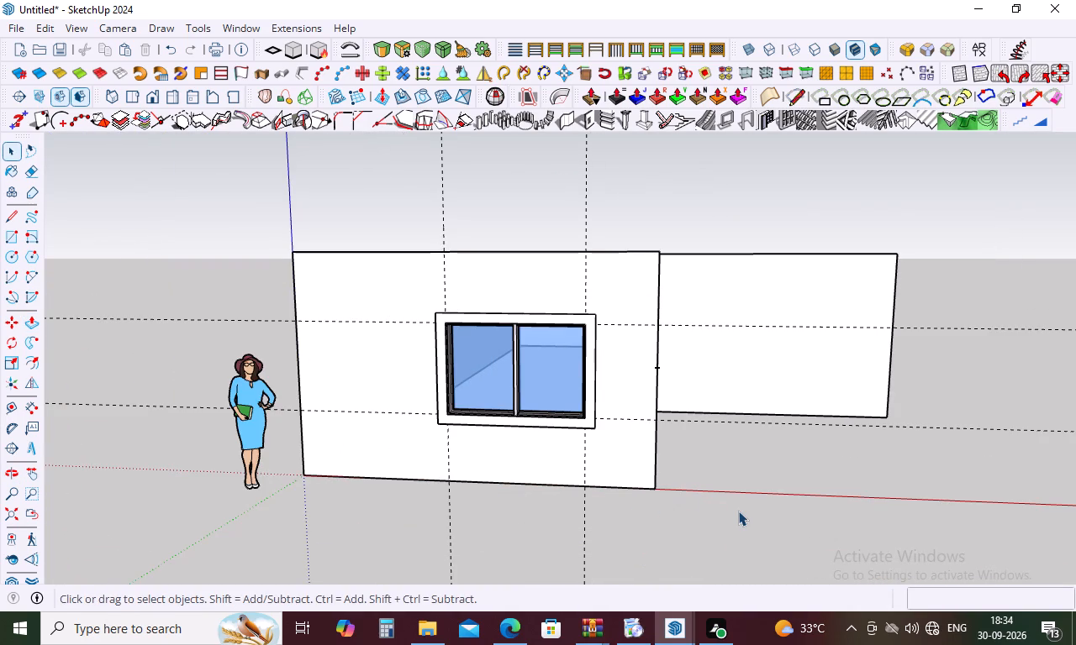
{"action": "left_click", "coordinate": [738, 511]}
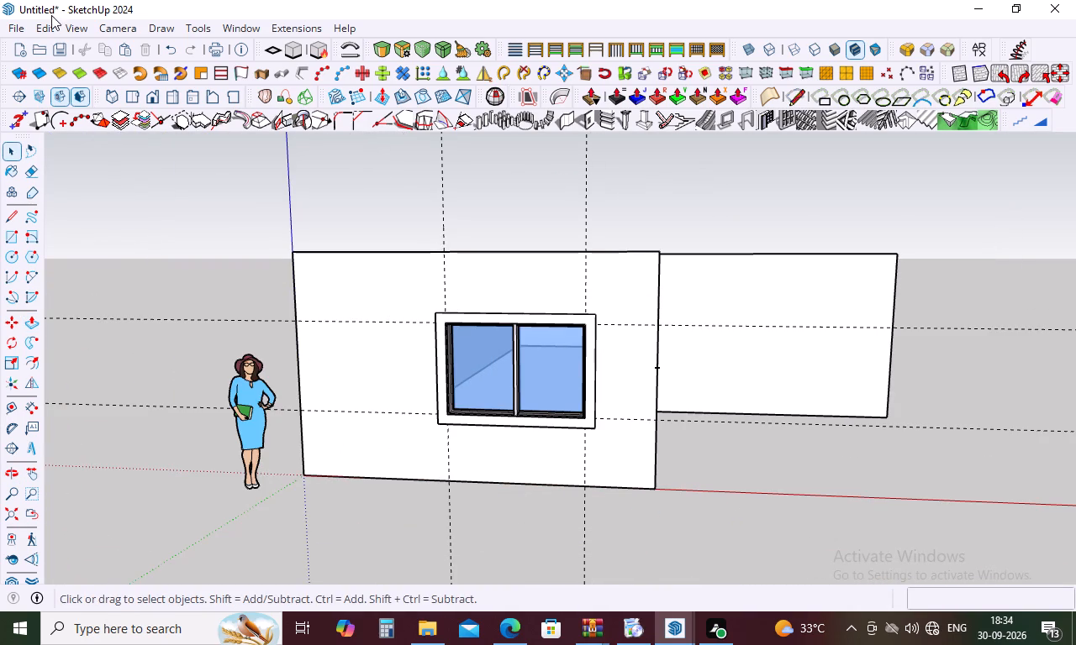
{"action": "left_click", "coordinate": [50, 24]}
{"action": "left_click", "coordinate": [103, 191]}
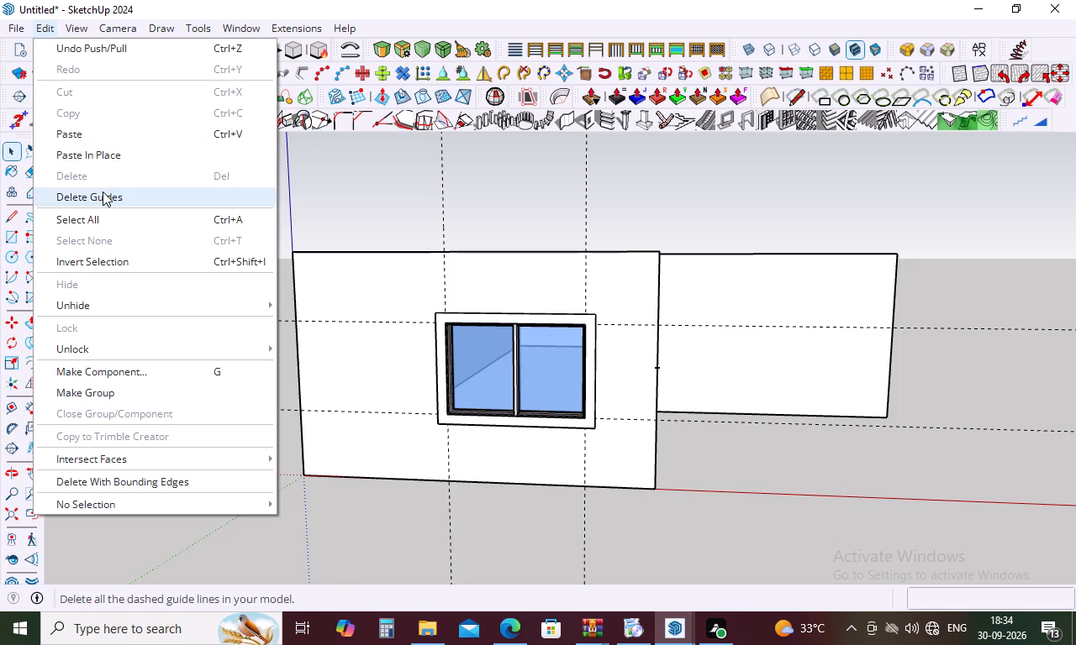
Examine the window surround, the front wall and the recessed corner from several angles.
{"action": "middle_click_drag", "start_coordinate": [681, 408], "coordinate": [862, 412]}
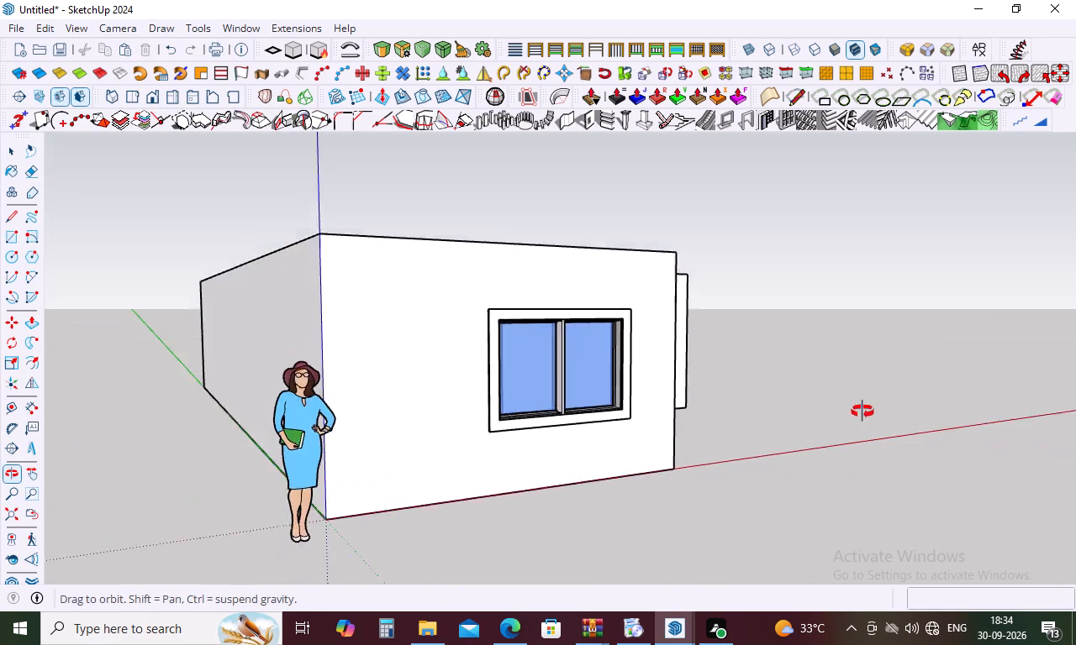
{"action": "middle_click_drag", "start_coordinate": [862, 412], "coordinate": [756, 419]}
{"action": "scroll", "coordinate": [841, 348], "scroll_direction": "up", "scroll_amount": 2}
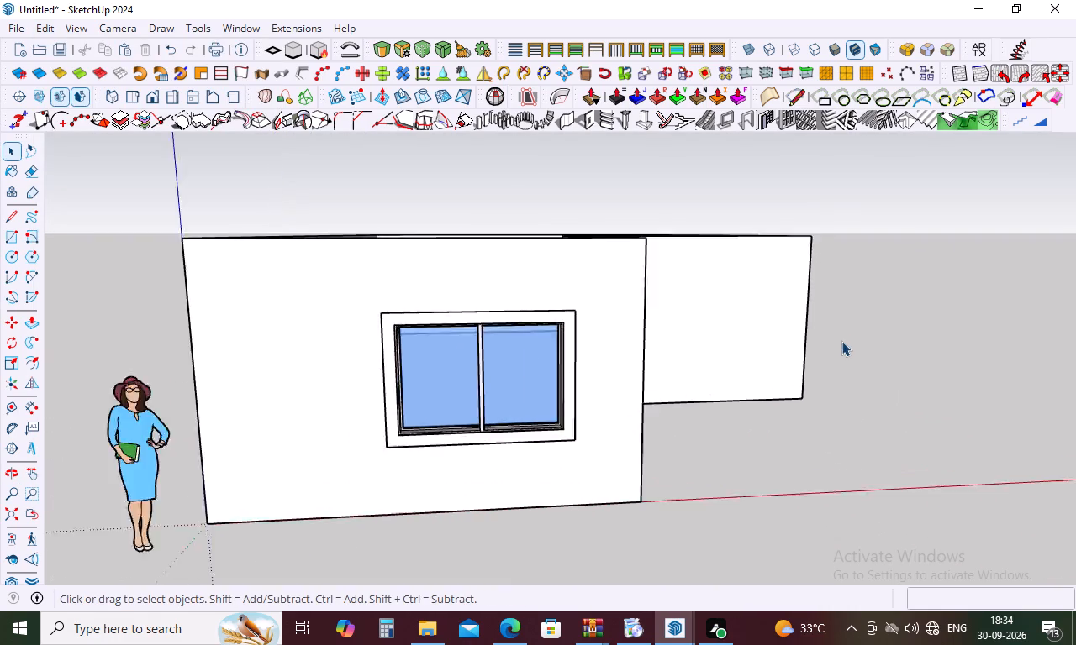
{"action": "scroll", "coordinate": [841, 341], "scroll_direction": "up", "scroll_amount": 2}
{"action": "scroll", "coordinate": [789, 330], "scroll_direction": "down", "scroll_amount": 4}
{"action": "middle_click_drag", "start_coordinate": [826, 310], "coordinate": [622, 333]}
{"action": "scroll", "coordinate": [787, 328], "scroll_direction": "down", "scroll_amount": 4}
{"action": "middle_click_drag", "start_coordinate": [1052, 344], "coordinate": [1075, 343]}
{"action": "middle_click_drag", "start_coordinate": [963, 333], "coordinate": [1019, 311]}
{"action": "scroll", "coordinate": [1005, 290], "scroll_direction": "up", "scroll_amount": 4}
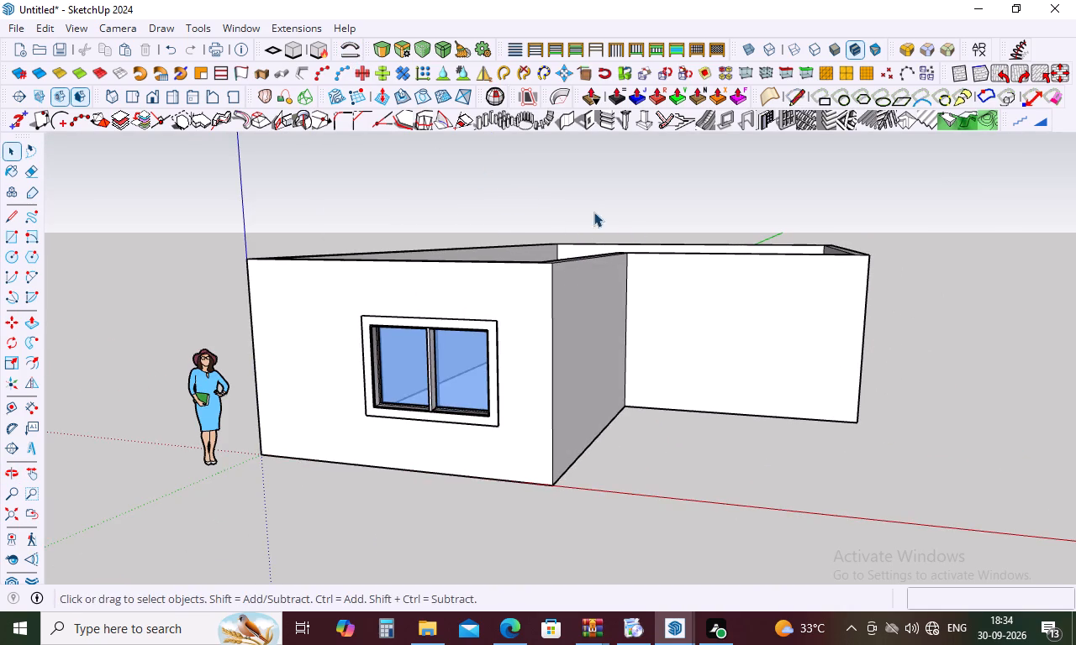
Place a horizontal guide 3' below the top edge of the recessed front wall.
{"action": "key", "text": "t"}
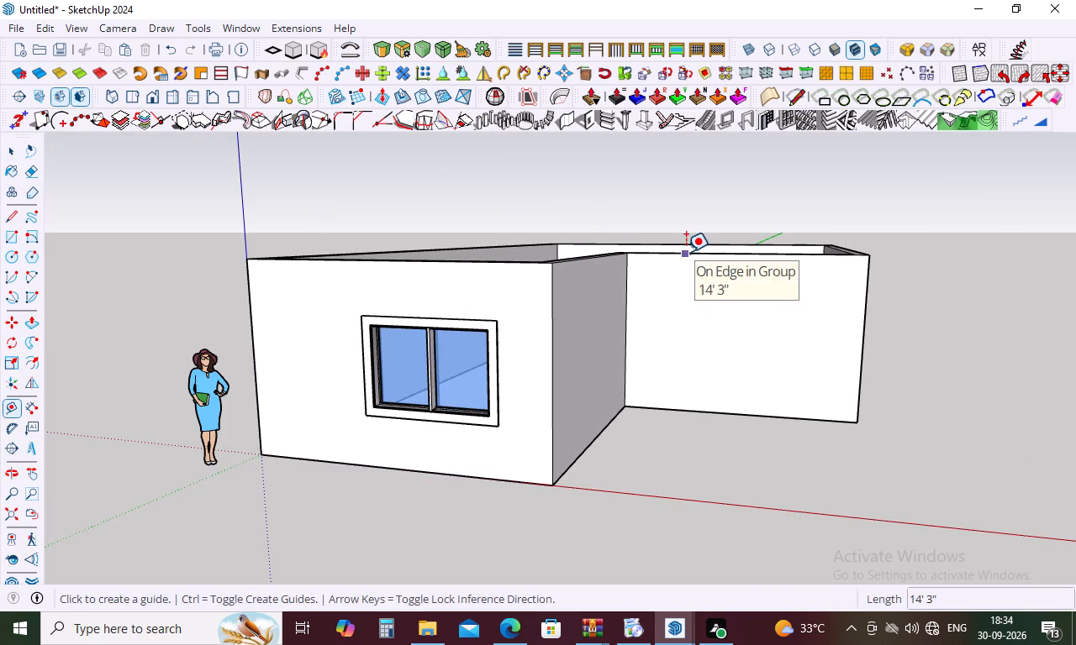
{"action": "left_click", "coordinate": [686, 252]}
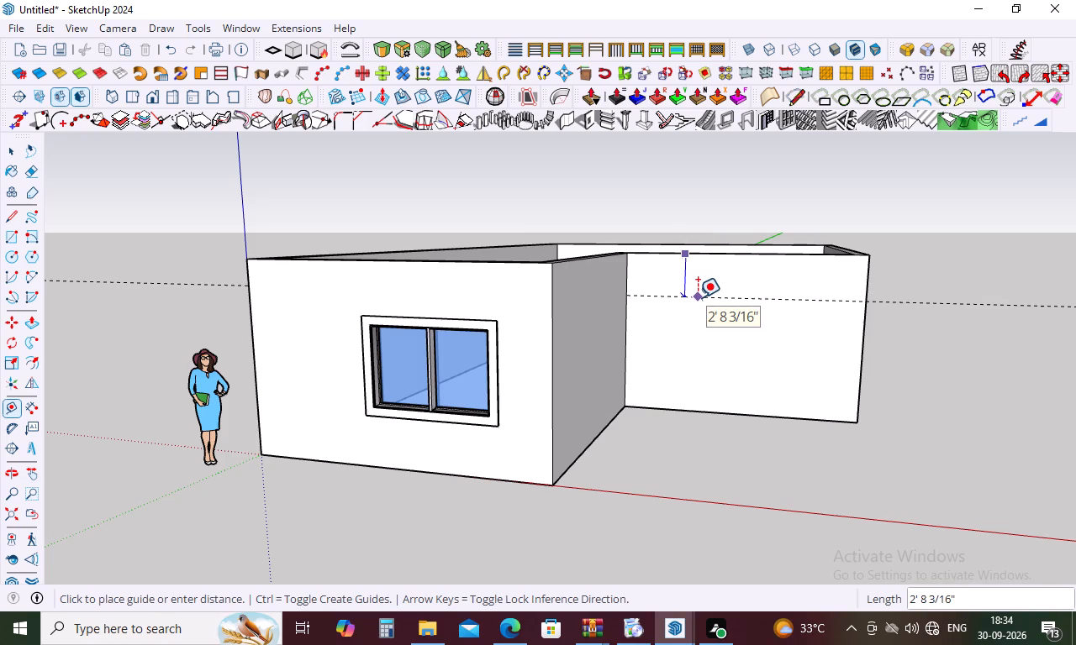
{"action": "key", "text": "3"}
{"action": "key", "text": "apostrophe"}
{"action": "key", "text": "Return"}
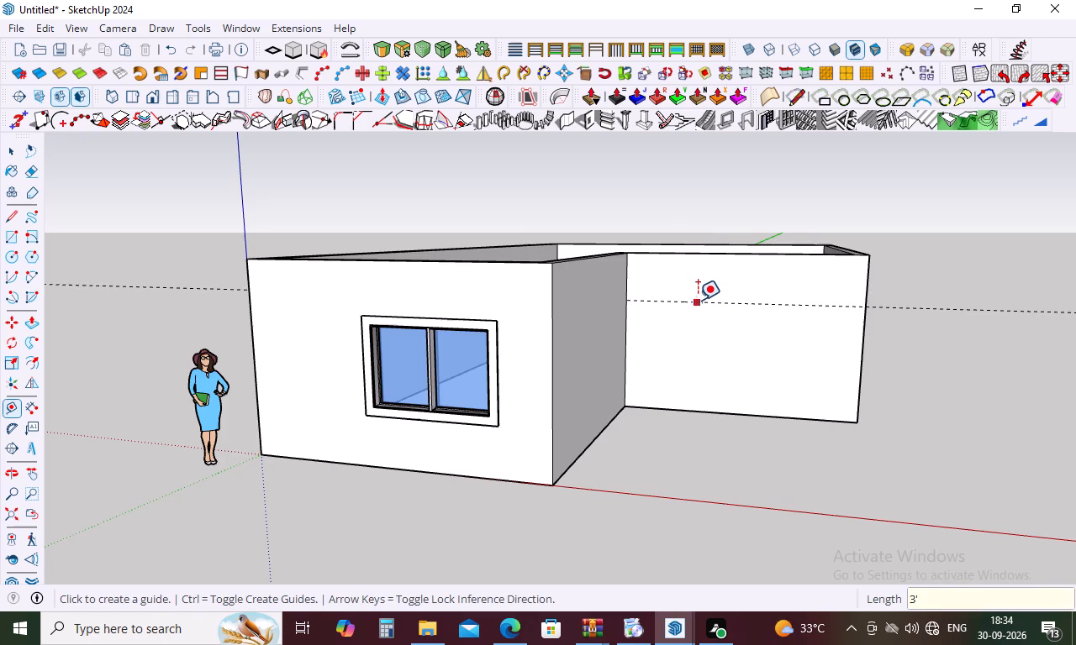
Place a vertical guide on the recessed front wall, 2' from the inner corner of the recess.
{"action": "left_click", "coordinate": [624, 331]}
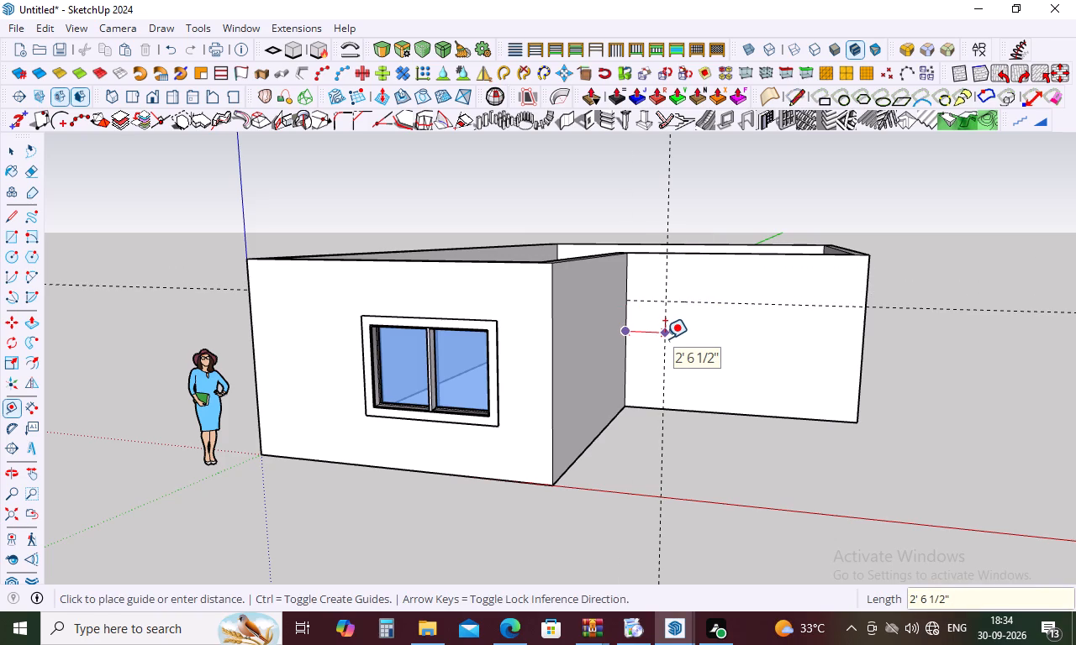
{"action": "type", "text": "2'"}
{"action": "key", "text": "Return"}
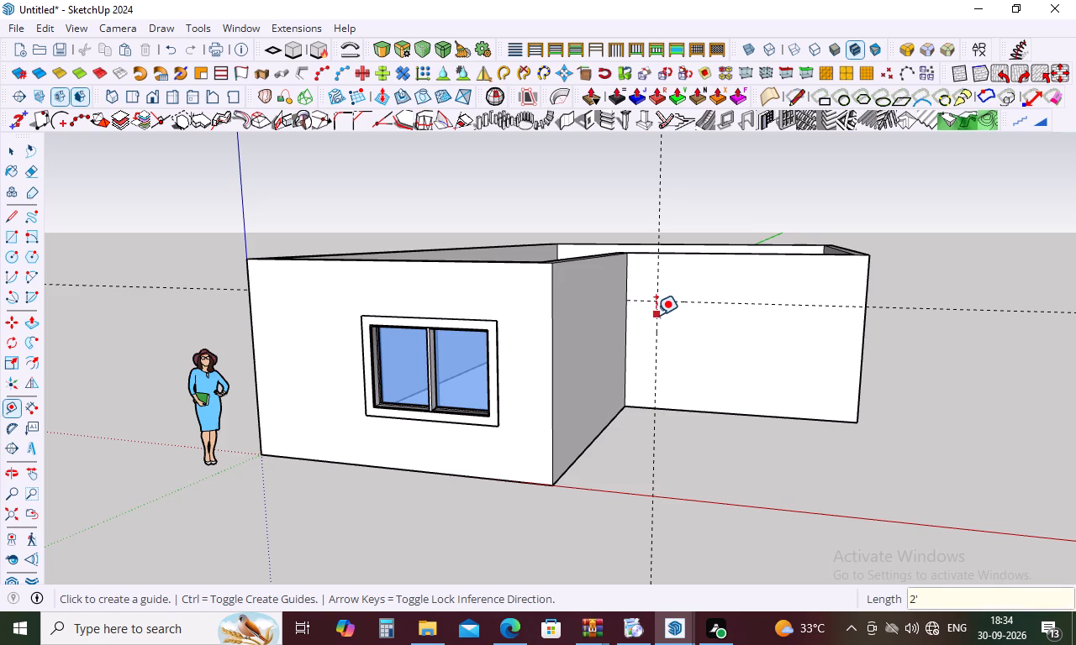
Place a second vertical guide 3' from the first one, farther from the recess's inner corner.
{"action": "left_click", "coordinate": [656, 315]}
{"action": "type", "text": "3'"}
{"action": "key", "text": "Return"}
{"action": "key", "text": "Escape"}
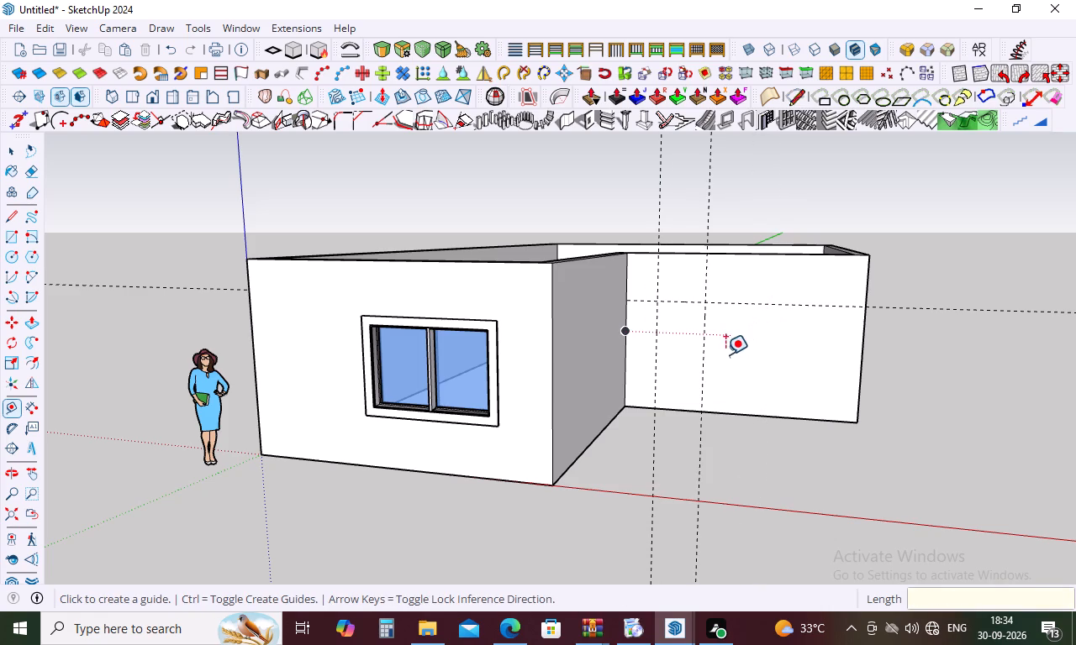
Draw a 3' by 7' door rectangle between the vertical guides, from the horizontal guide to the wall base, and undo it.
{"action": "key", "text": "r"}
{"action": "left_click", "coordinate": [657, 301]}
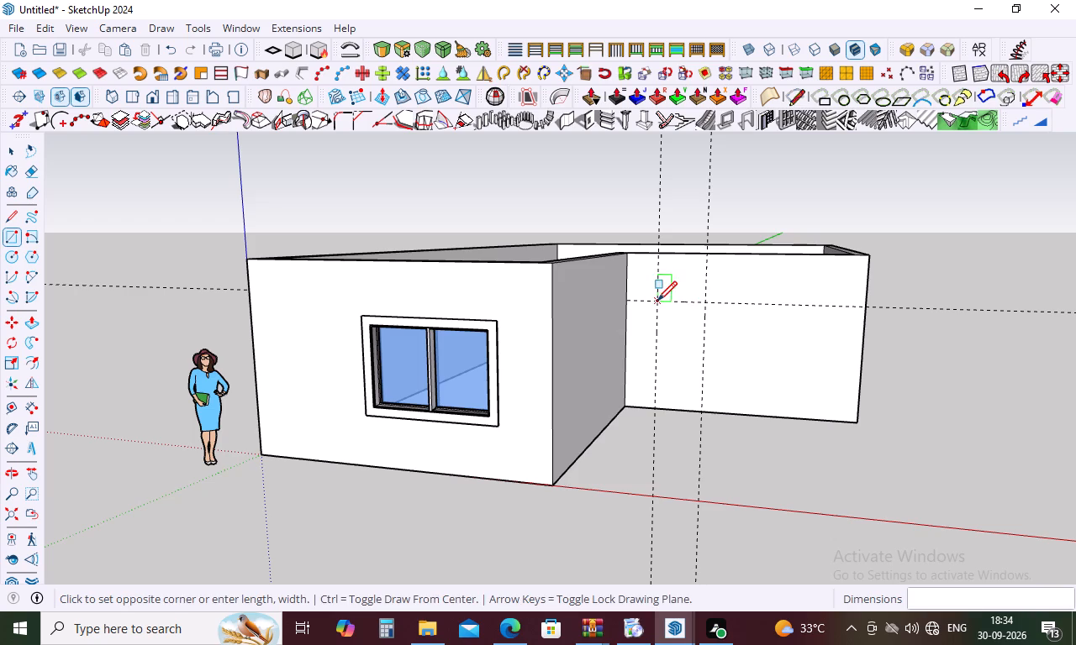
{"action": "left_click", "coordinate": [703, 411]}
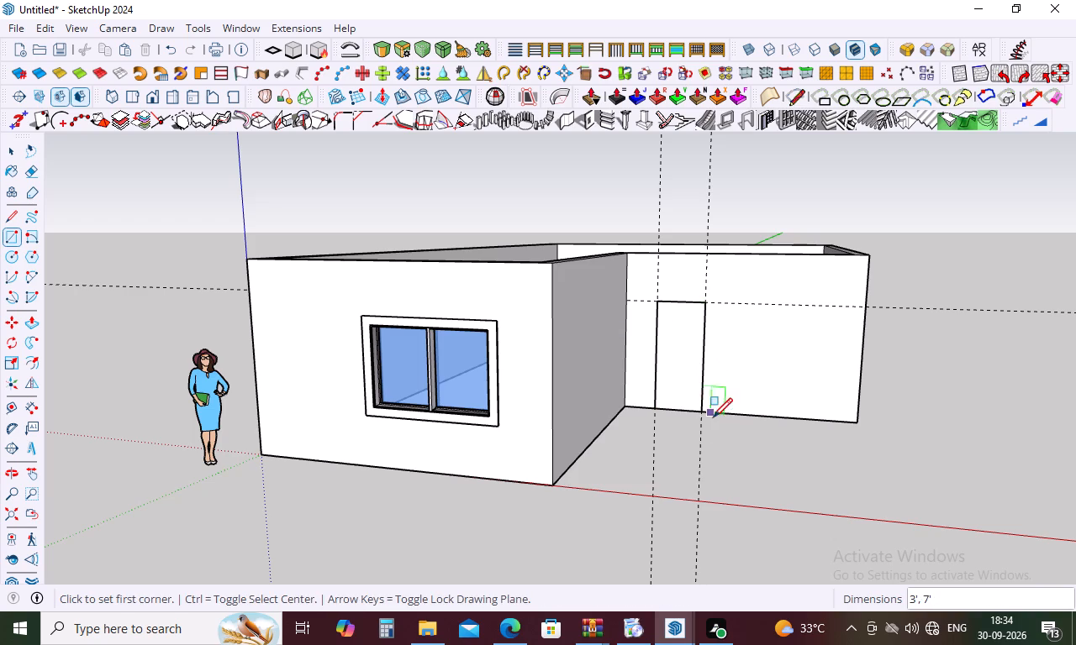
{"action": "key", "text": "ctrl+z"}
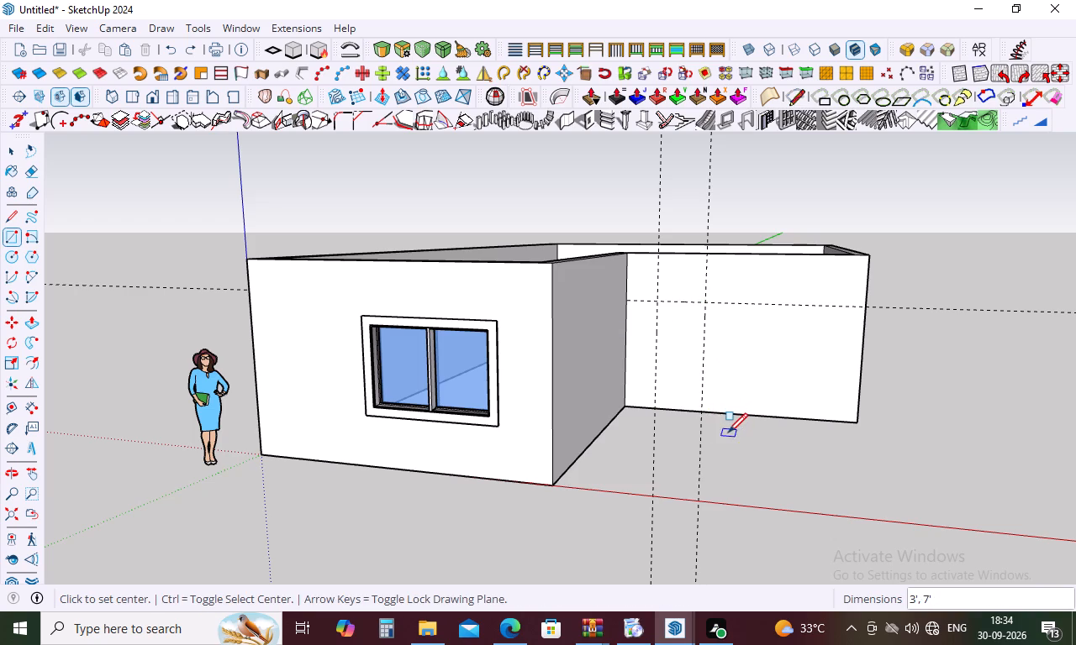
Browse the MajDoor door types from Type A to Type E, and close the settings without drawing a door.
{"action": "middle_click_drag", "start_coordinate": [727, 429], "coordinate": [832, 443]}
{"action": "scroll", "coordinate": [775, 374], "scroll_direction": "up", "scroll_amount": 5}
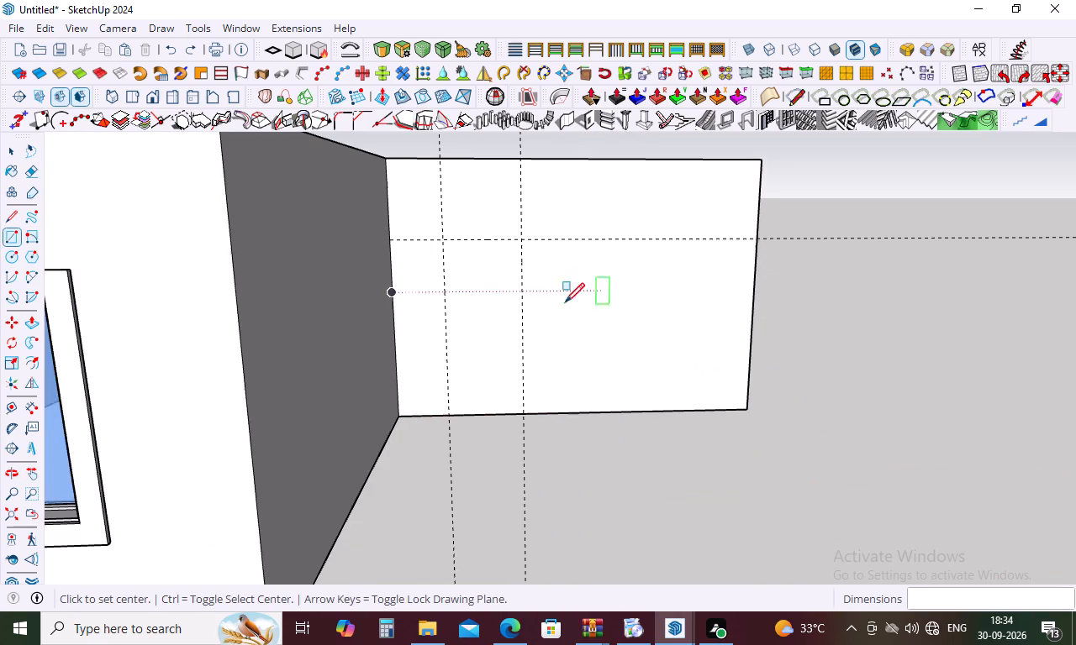
{"action": "left_click", "coordinate": [308, 29]}
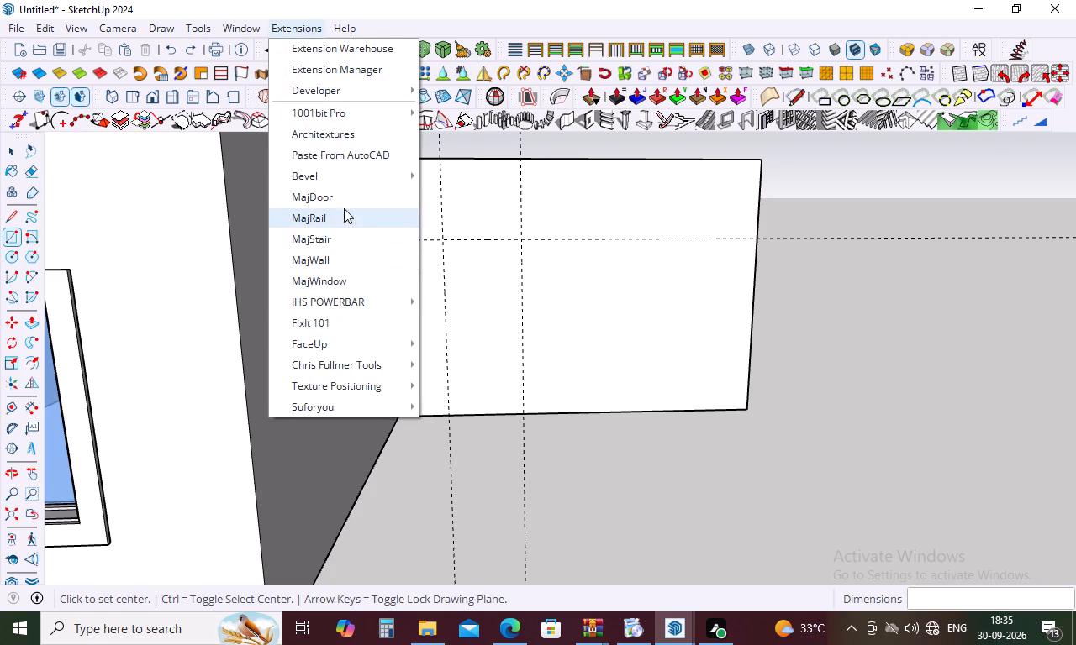
{"action": "left_click", "coordinate": [347, 197]}
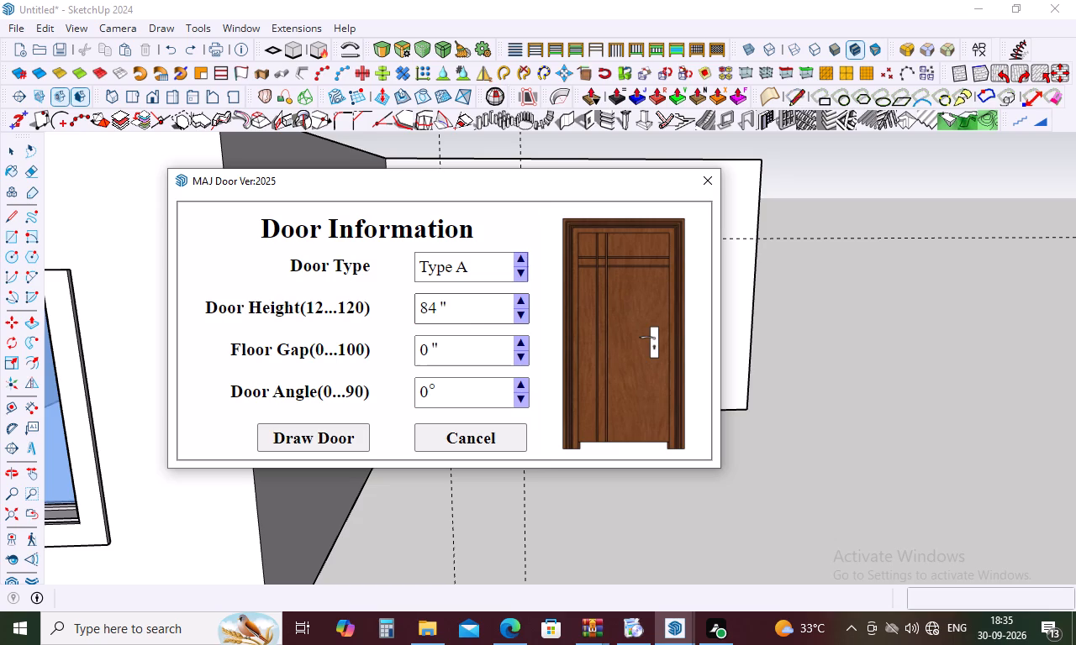
{"action": "left_click", "coordinate": [521, 260]}
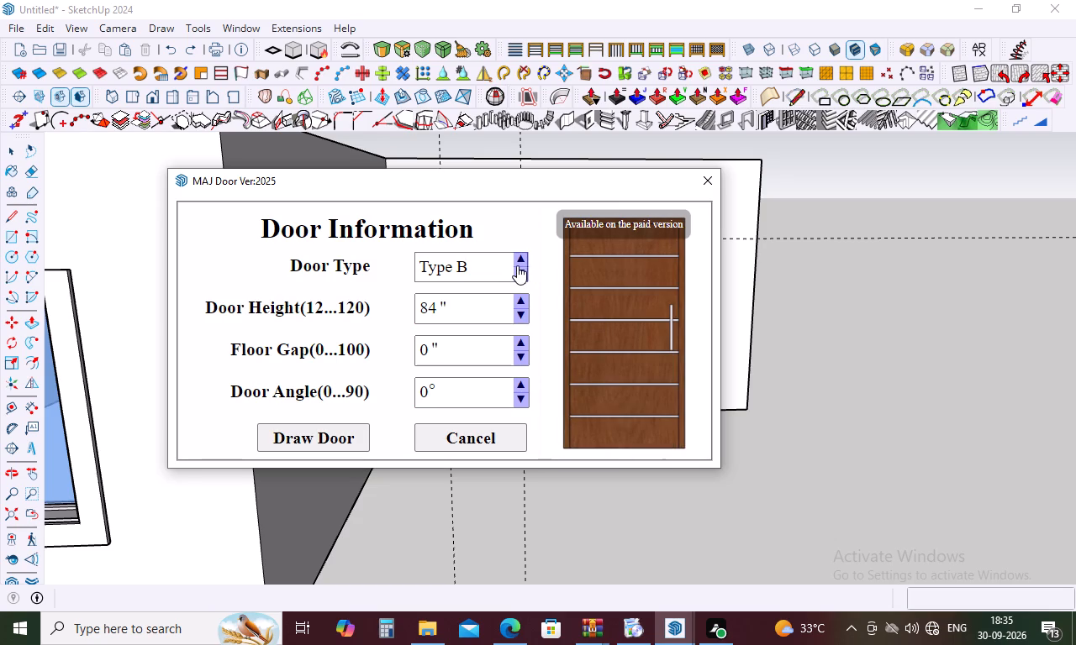
{"action": "left_click", "coordinate": [521, 257]}
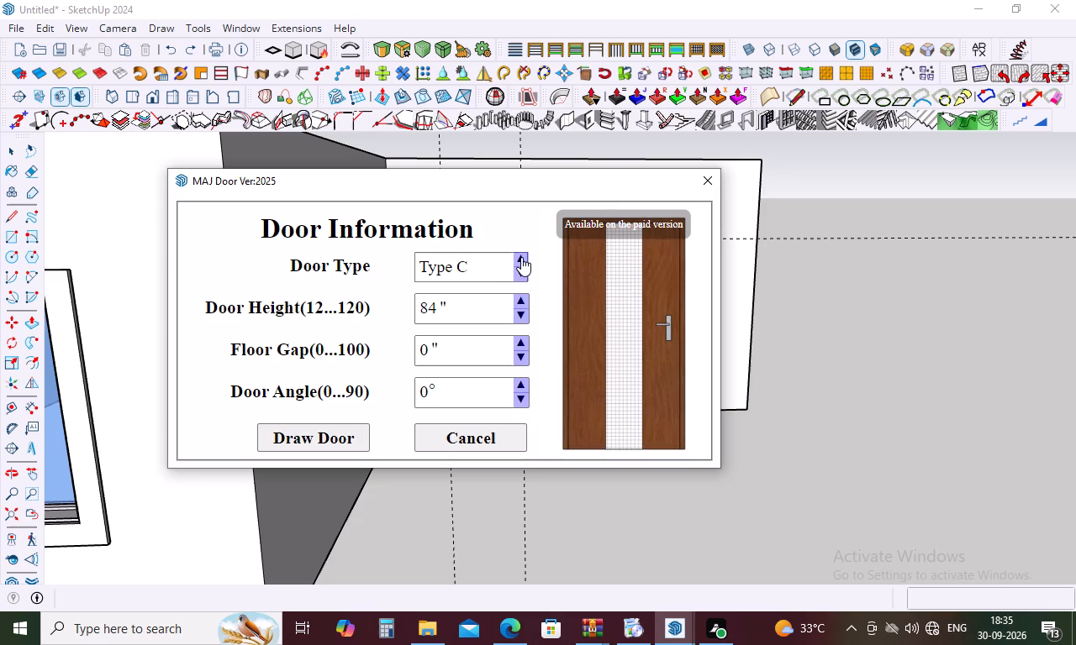
{"action": "left_click", "coordinate": [521, 257]}
{"action": "left_click", "coordinate": [521, 257]}
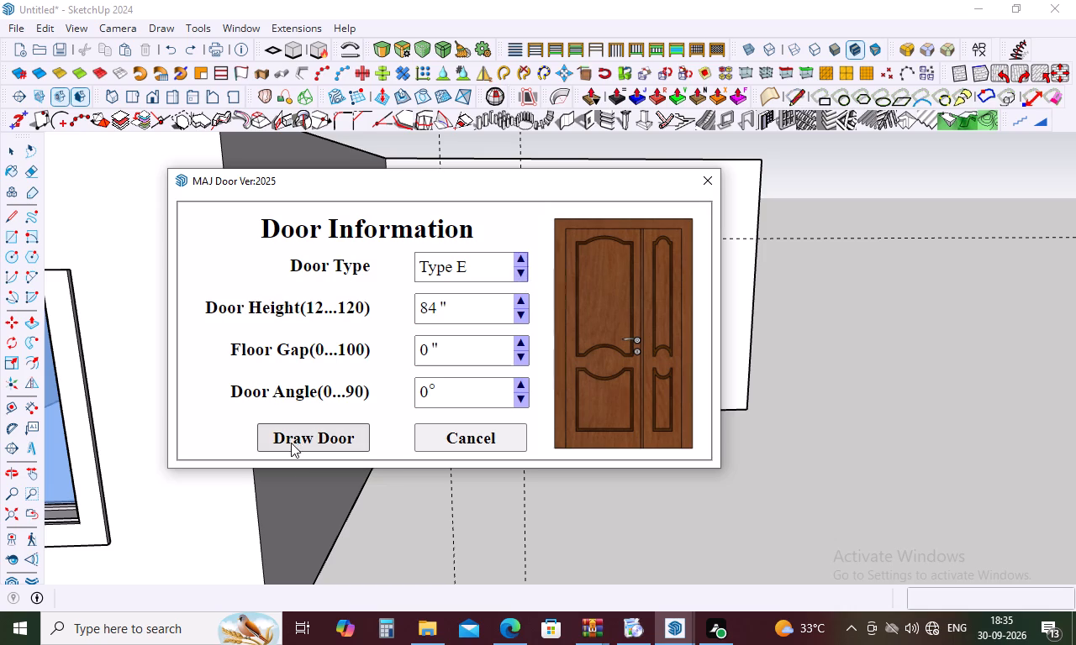
{"action": "left_click", "coordinate": [715, 176]}
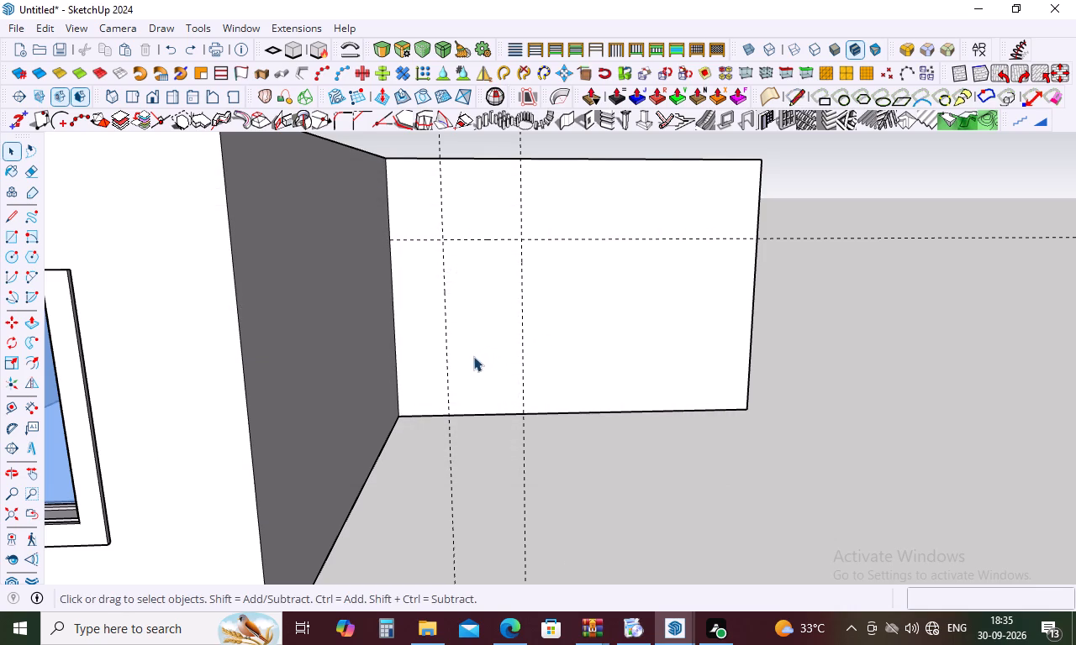
Place a vertical guide 3.5' from the guide nearest the recess's inner corner, toward the wall's outer end.
{"action": "key", "text": "t"}
{"action": "left_click", "coordinate": [446, 331]}
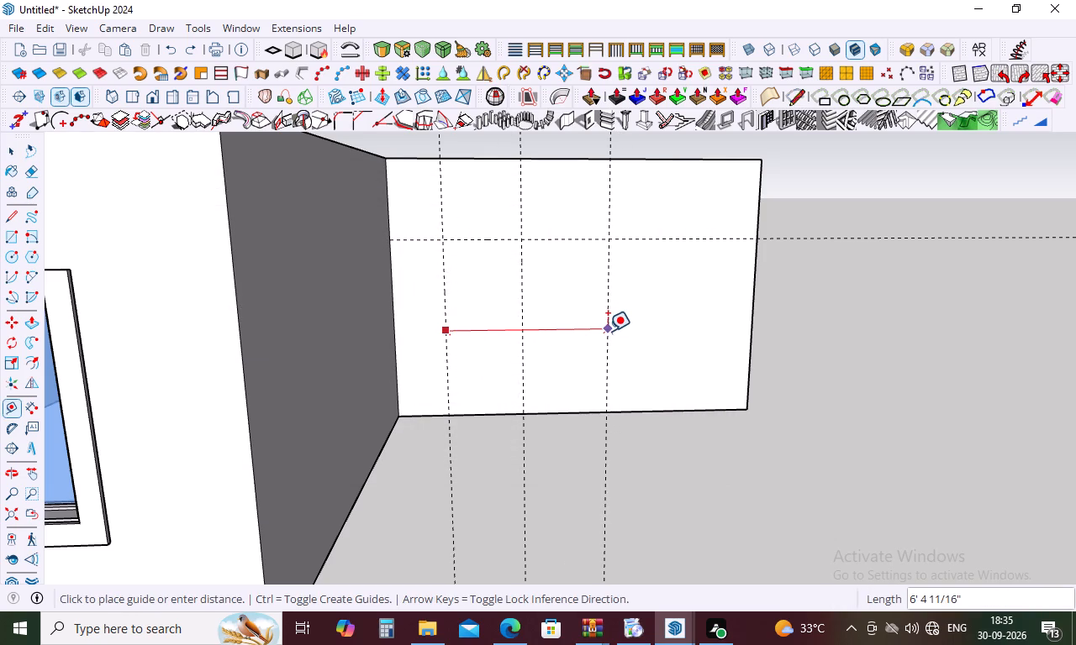
{"action": "type", "text": "3."}
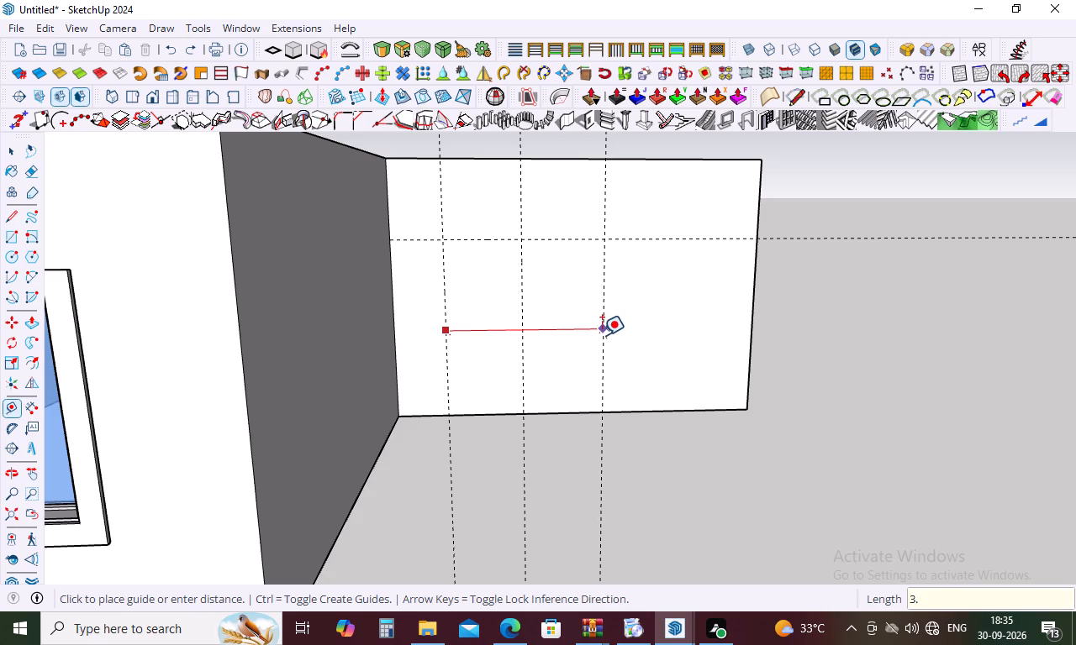
{"action": "key", "text": "5"}
{"action": "key", "text": "apostrophe"}
{"action": "key", "text": "Return"}
{"action": "key", "text": "Escape"}
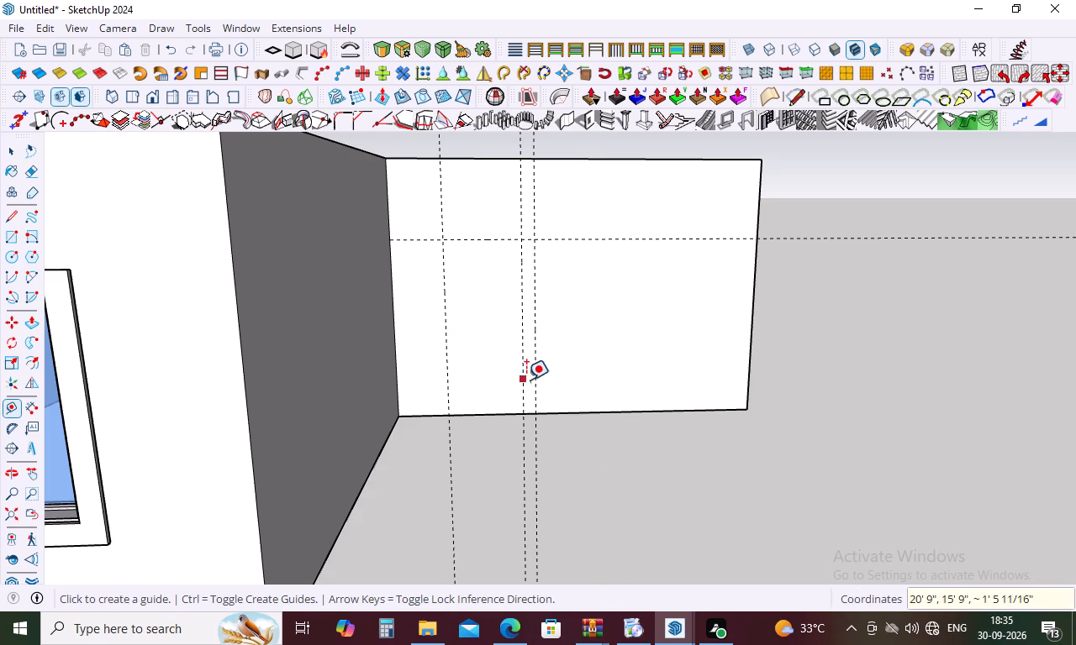
Delete the vertical guide 3' from the one nearest the recess's inner corner.
{"action": "key", "text": "space"}
{"action": "left_click", "coordinate": [523, 455]}
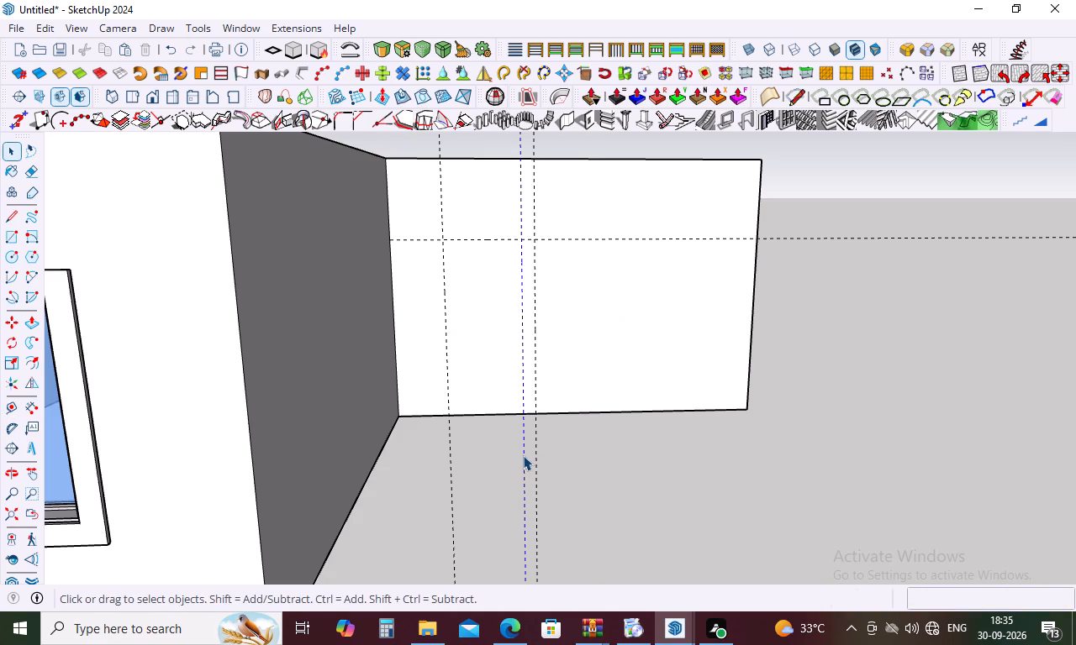
{"action": "key", "text": "Delete"}
{"action": "key", "text": "t"}
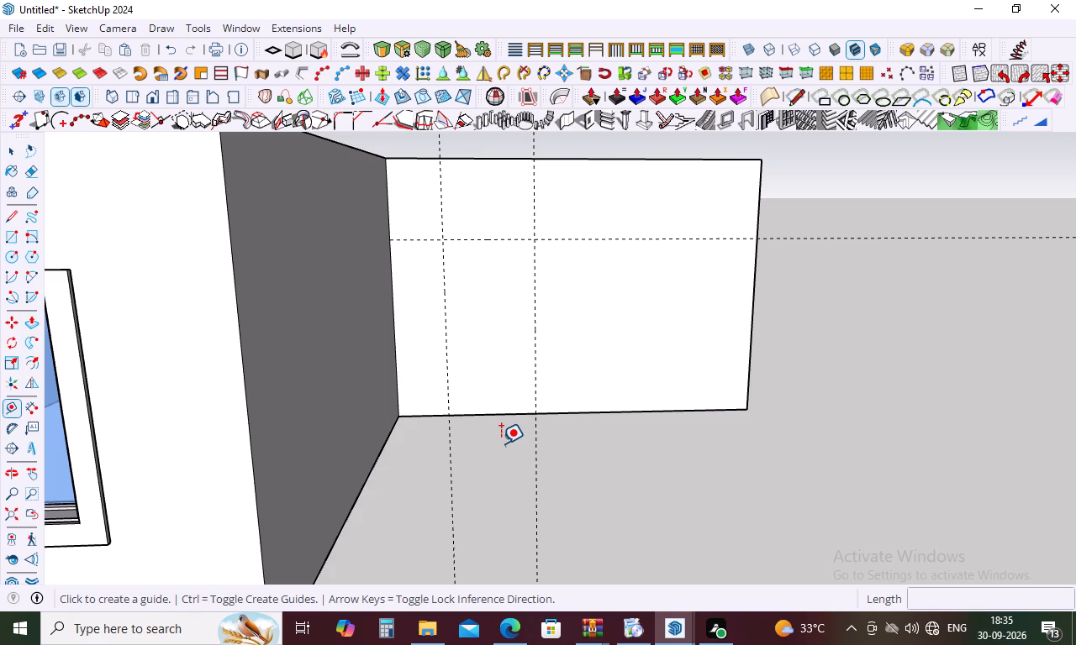
{"action": "key", "text": "Escape"}
Draw a MajDoor Type E door, 84" high with no floor gap, between the two vertical guides at the recessed wall's base.
{"action": "left_click", "coordinate": [280, 29]}
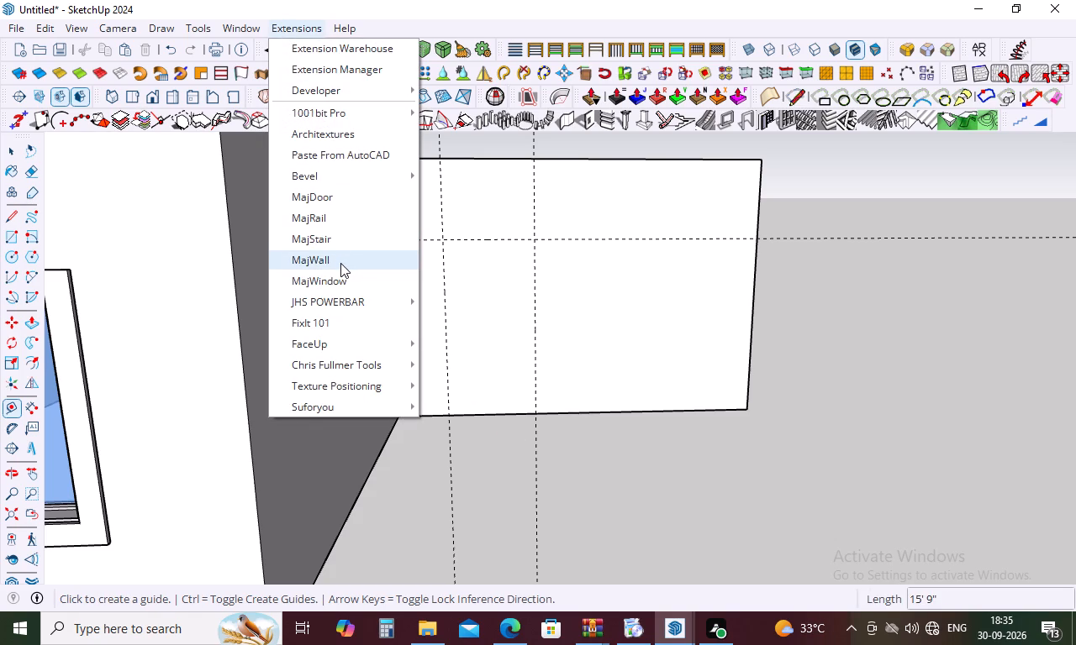
{"action": "left_click", "coordinate": [342, 201]}
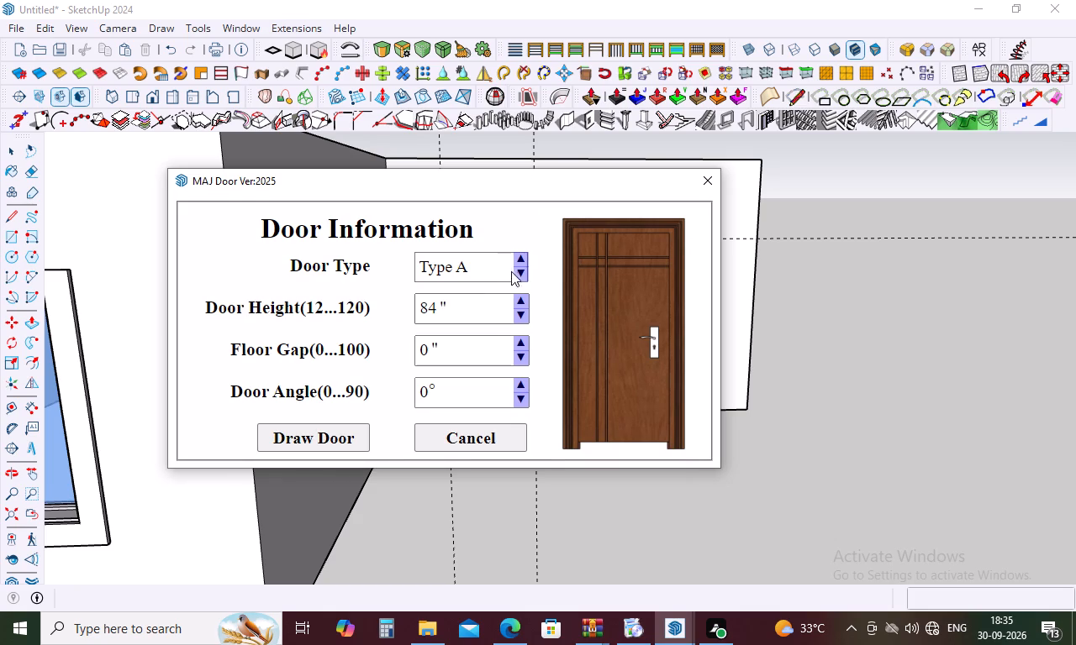
{"action": "left_click", "coordinate": [518, 257]}
{"action": "left_click", "coordinate": [518, 257]}
{"action": "left_click", "coordinate": [518, 257]}
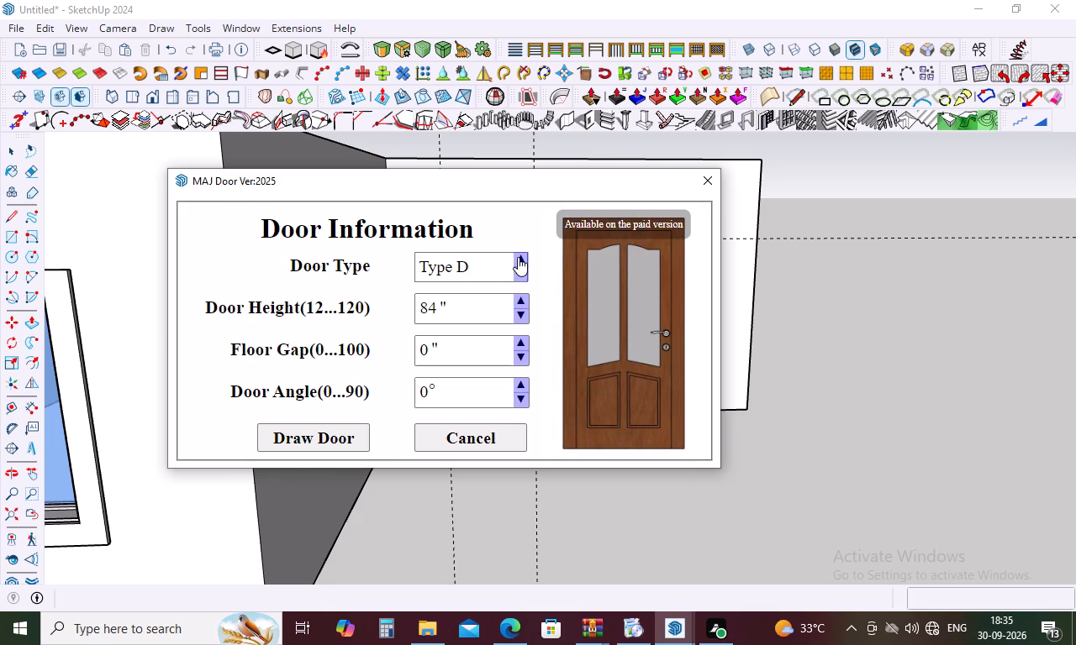
{"action": "left_click", "coordinate": [518, 257]}
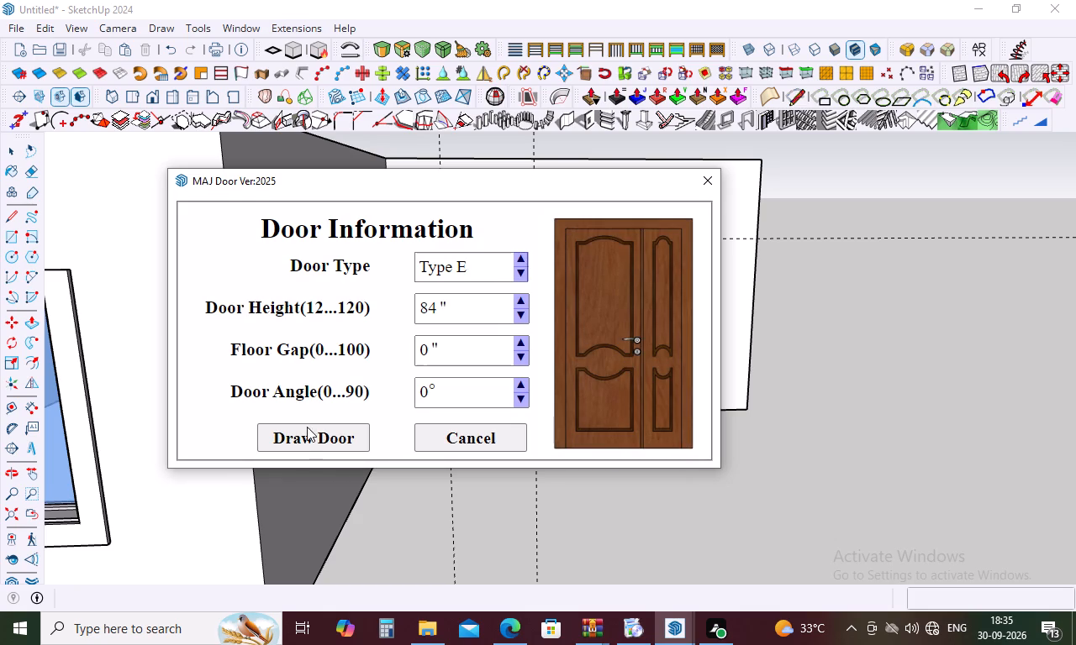
{"action": "left_click", "coordinate": [305, 434]}
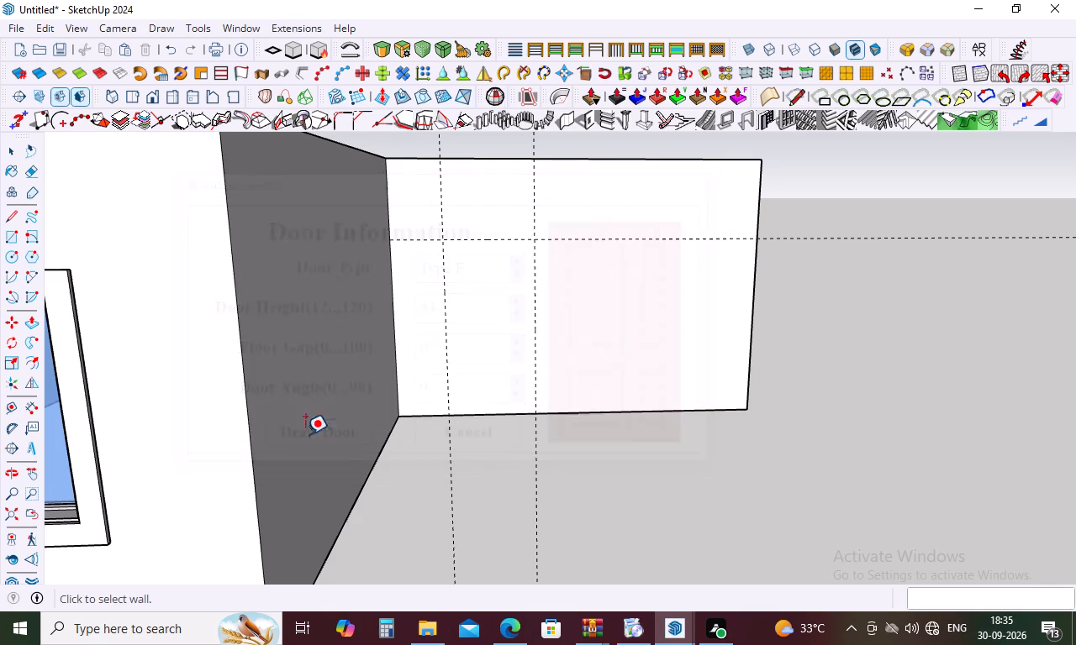
{"action": "scroll", "coordinate": [446, 249], "scroll_direction": "down", "scroll_amount": 4}
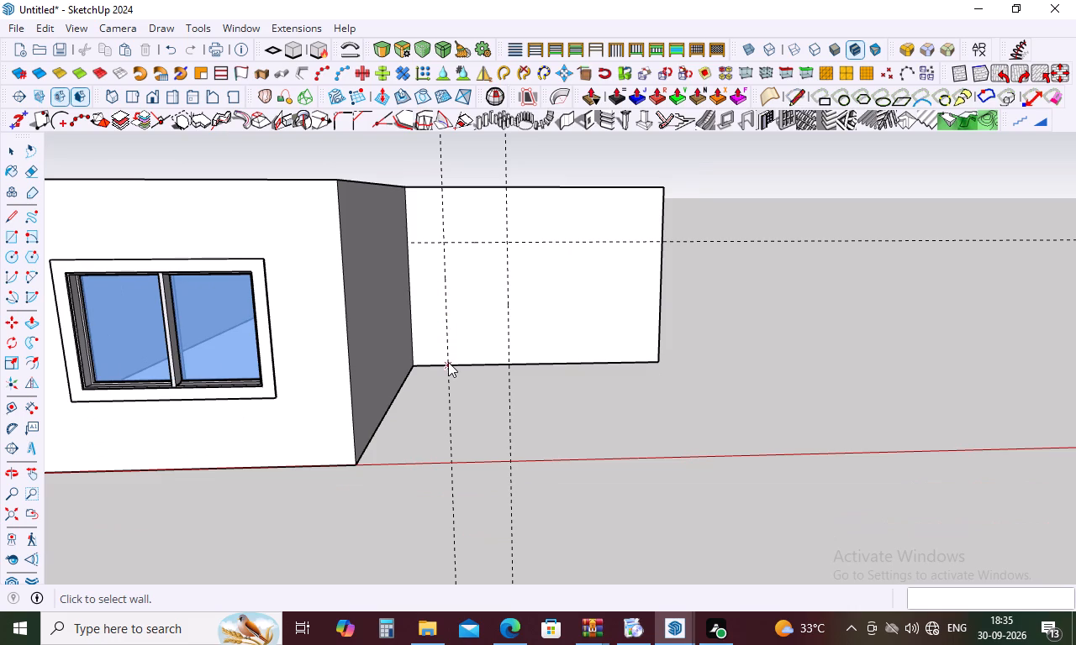
{"action": "scroll", "coordinate": [454, 359], "scroll_direction": "up", "scroll_amount": 4}
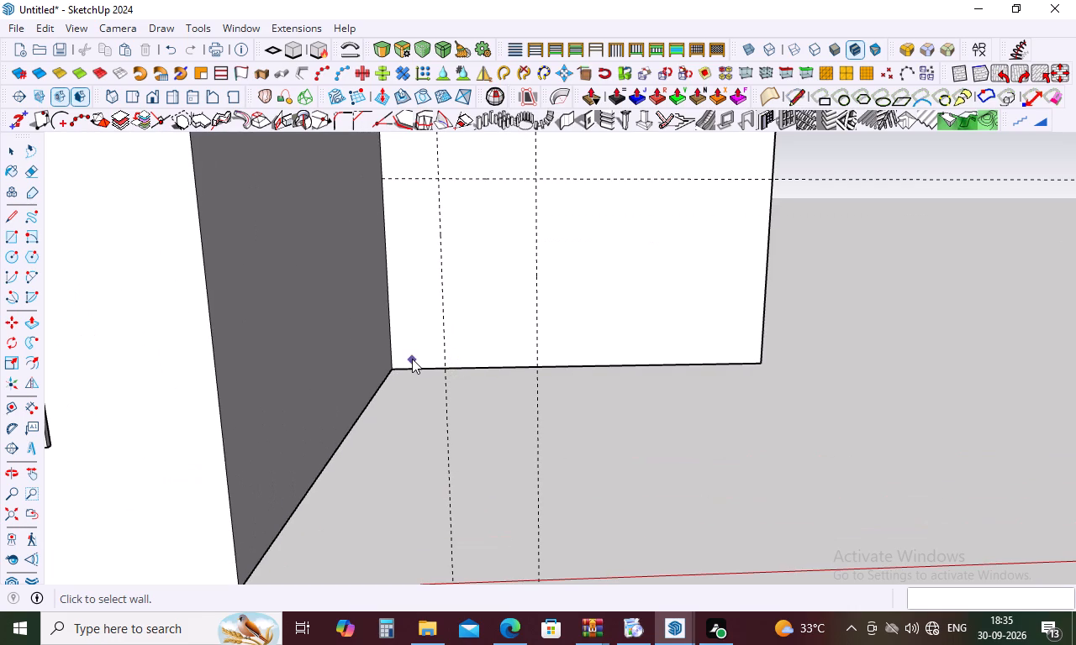
{"action": "left_click", "coordinate": [412, 359]}
{"action": "left_click", "coordinate": [444, 370]}
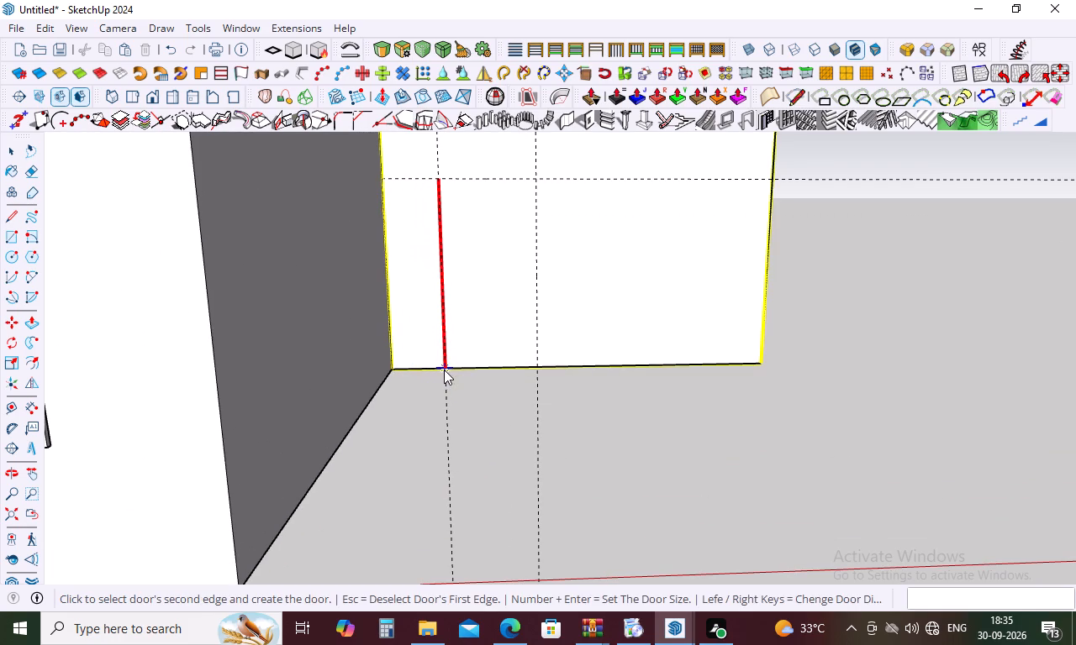
{"action": "left_click", "coordinate": [542, 367]}
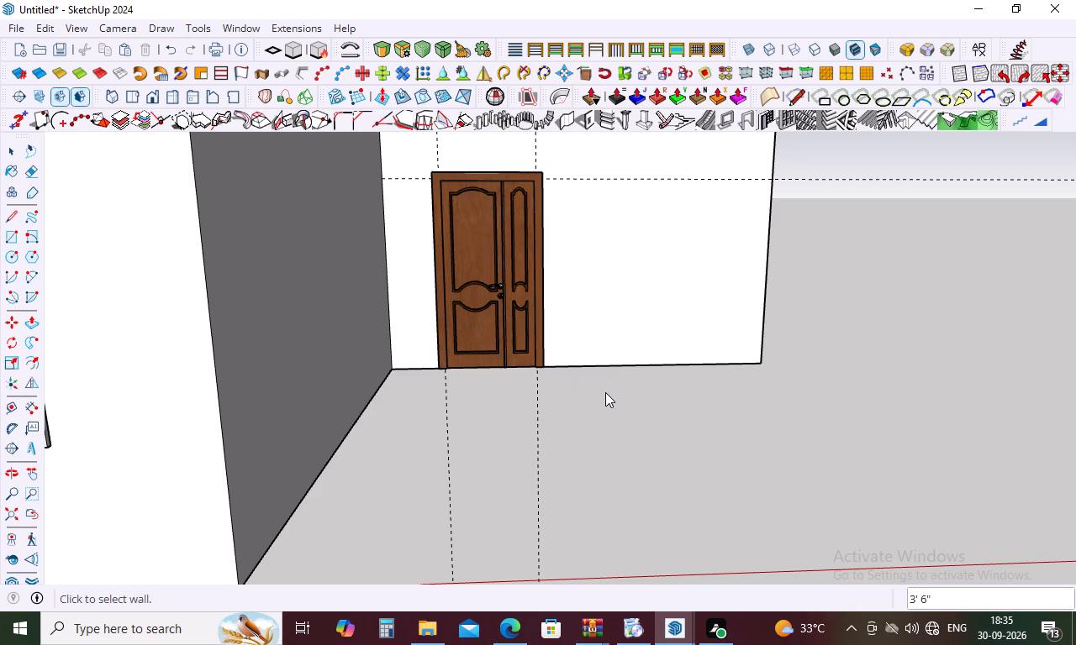
{"action": "key", "text": "space"}
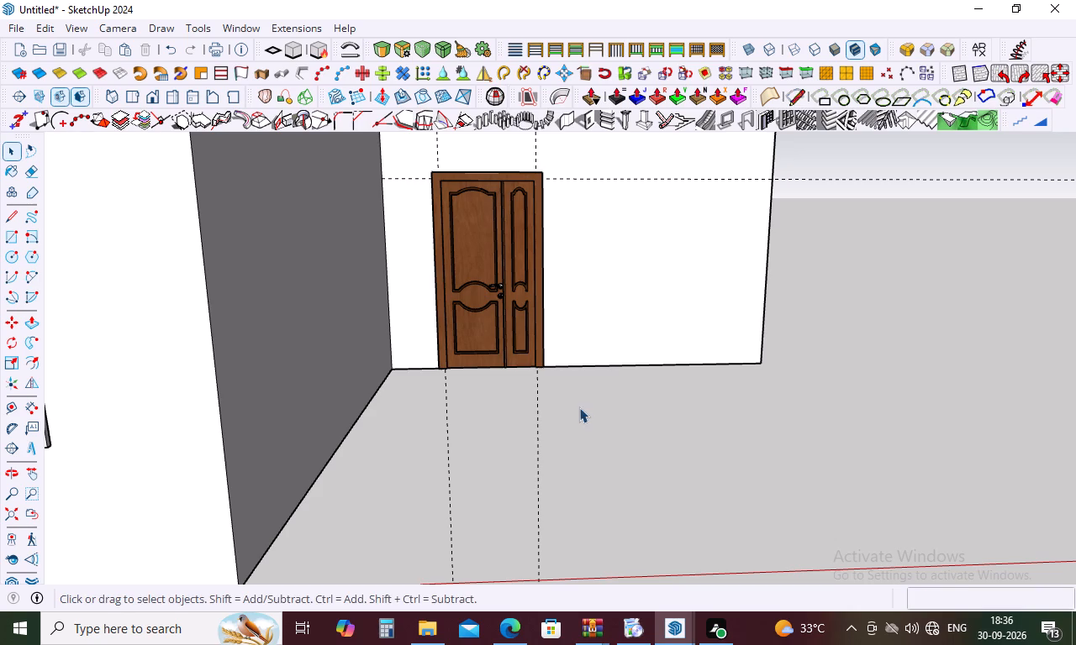
Delete all guides in the model.
{"action": "scroll", "coordinate": [527, 303], "scroll_direction": "down", "scroll_amount": 4}
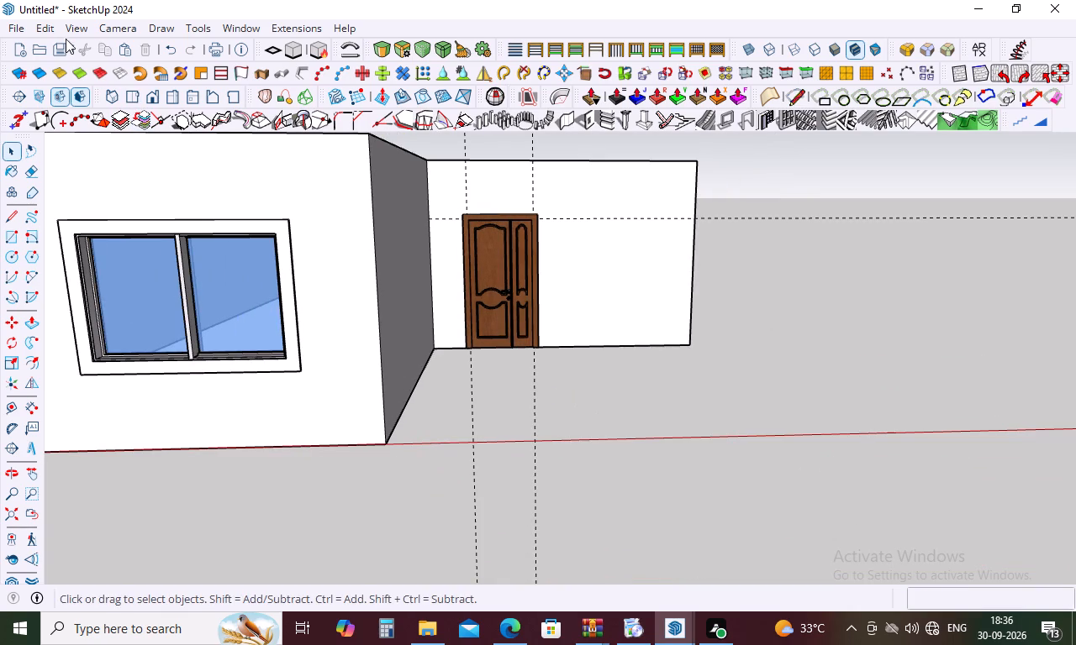
{"action": "left_click", "coordinate": [34, 26]}
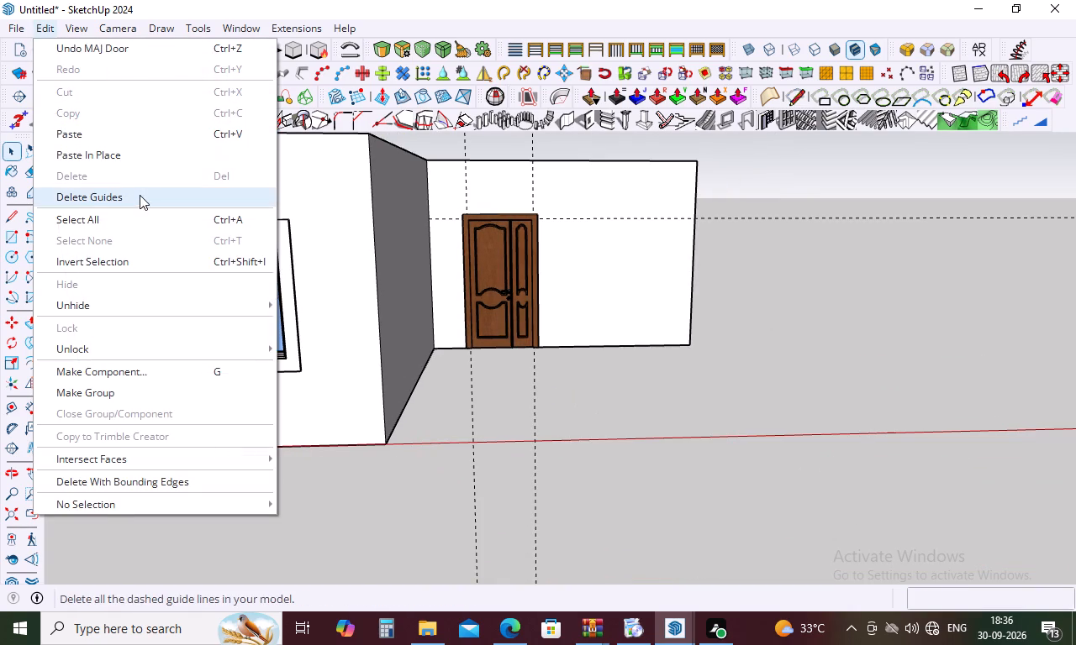
{"action": "left_click", "coordinate": [142, 197]}
Place a horizontal guide 3' below the top edge of the recessed front wall.
{"action": "scroll", "coordinate": [567, 286], "scroll_direction": "down", "scroll_amount": 4}
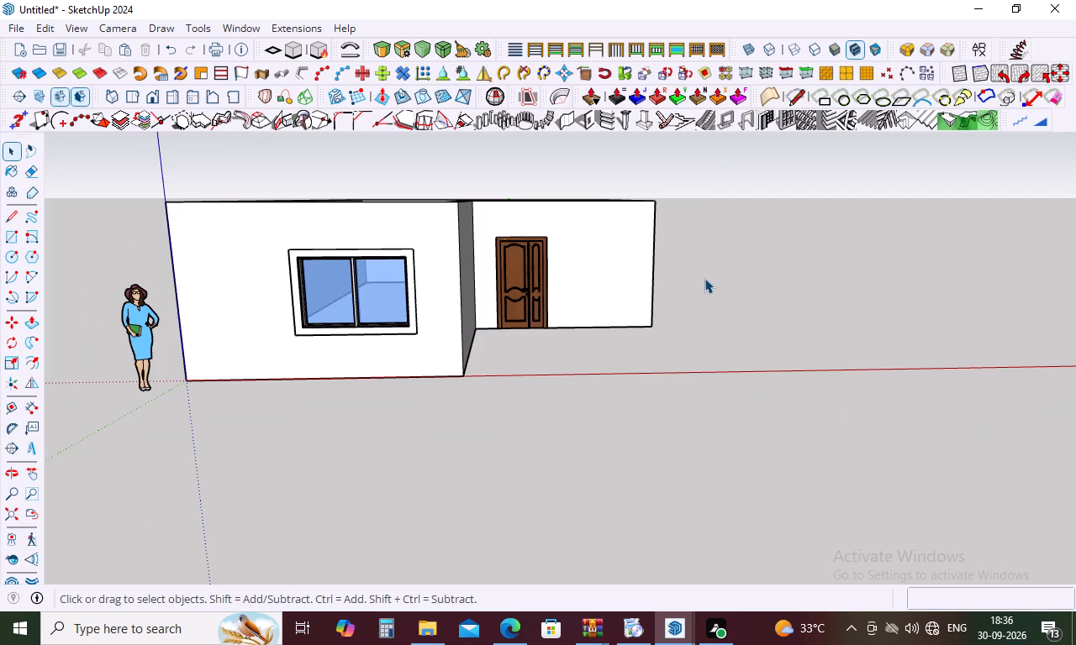
{"action": "scroll", "coordinate": [715, 244], "scroll_direction": "up", "scroll_amount": 4}
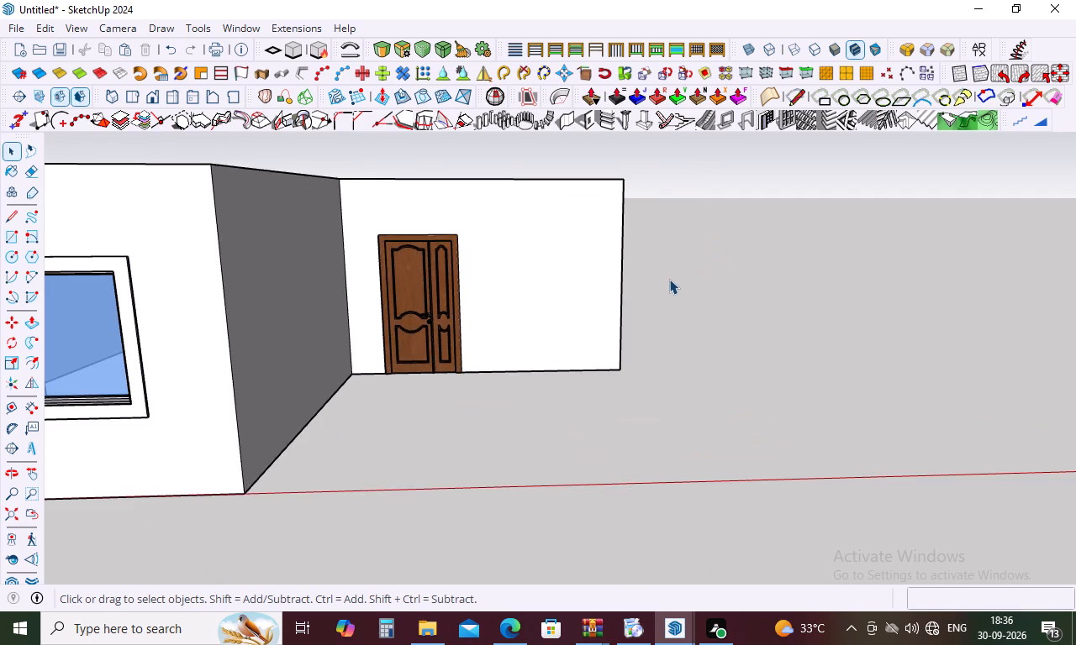
{"action": "key", "text": "t"}
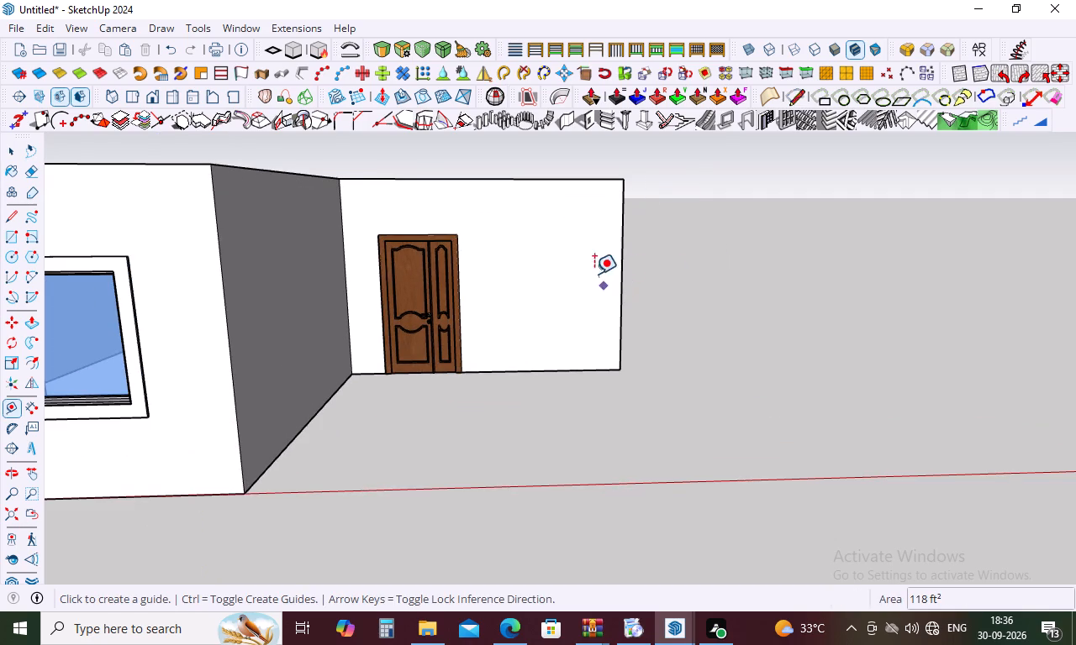
{"action": "left_click", "coordinate": [530, 179]}
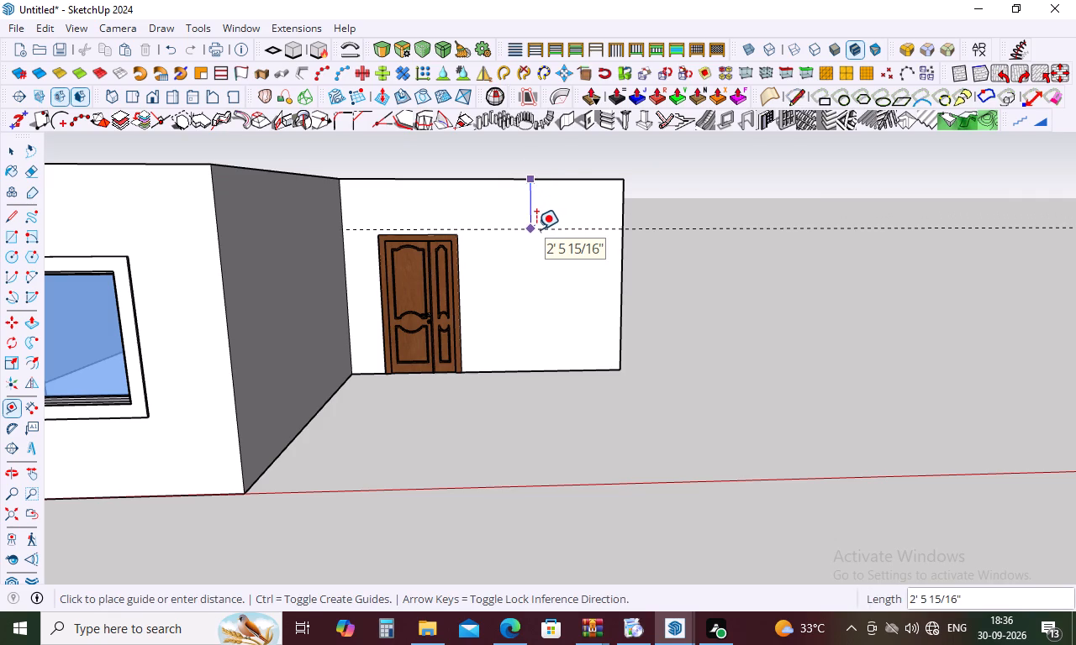
{"action": "type", "text": "3'"}
{"action": "key", "text": "Return"}
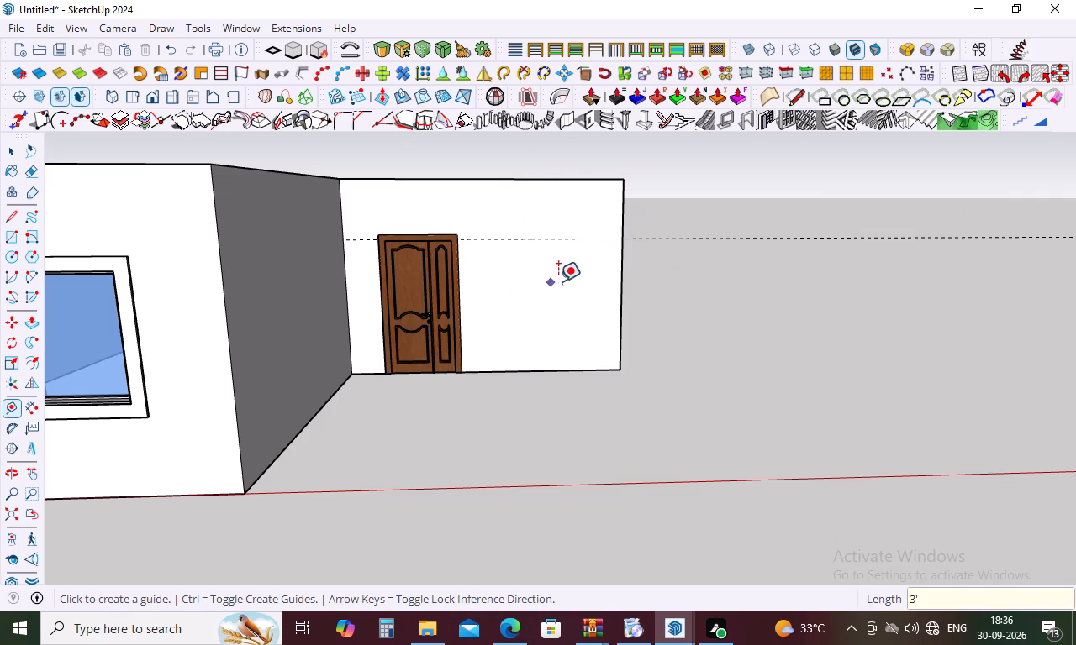
Place a vertical guide on the recessed front wall, 3' in from its outer edge.
{"action": "left_click", "coordinate": [618, 254]}
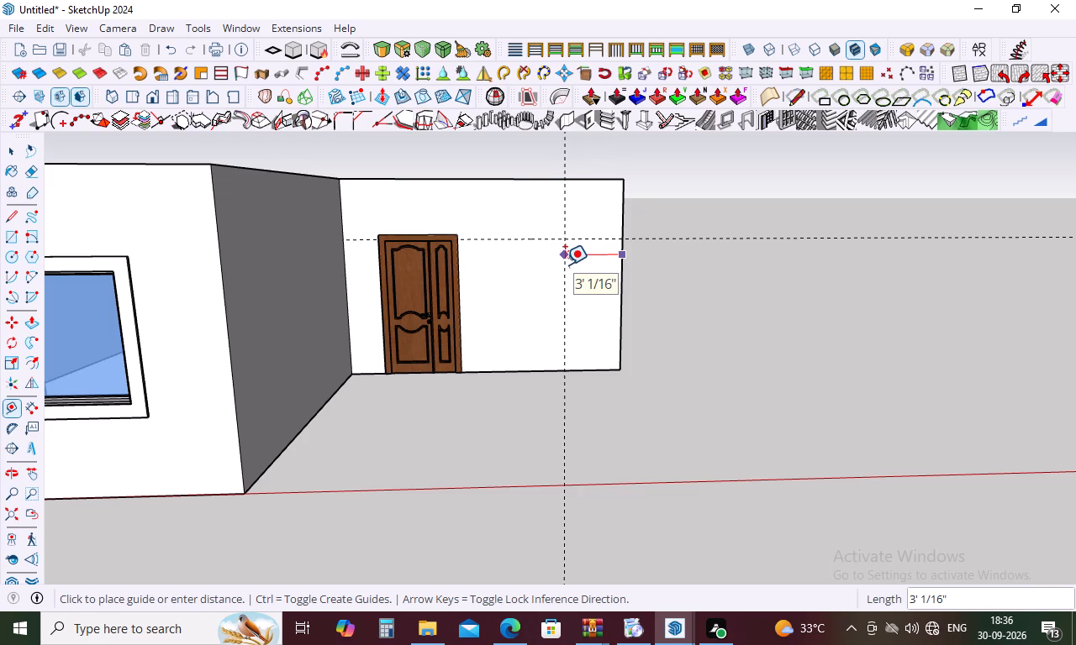
{"action": "key", "text": "3"}
{"action": "key", "text": "apostrophe"}
{"action": "key", "text": "Return"}
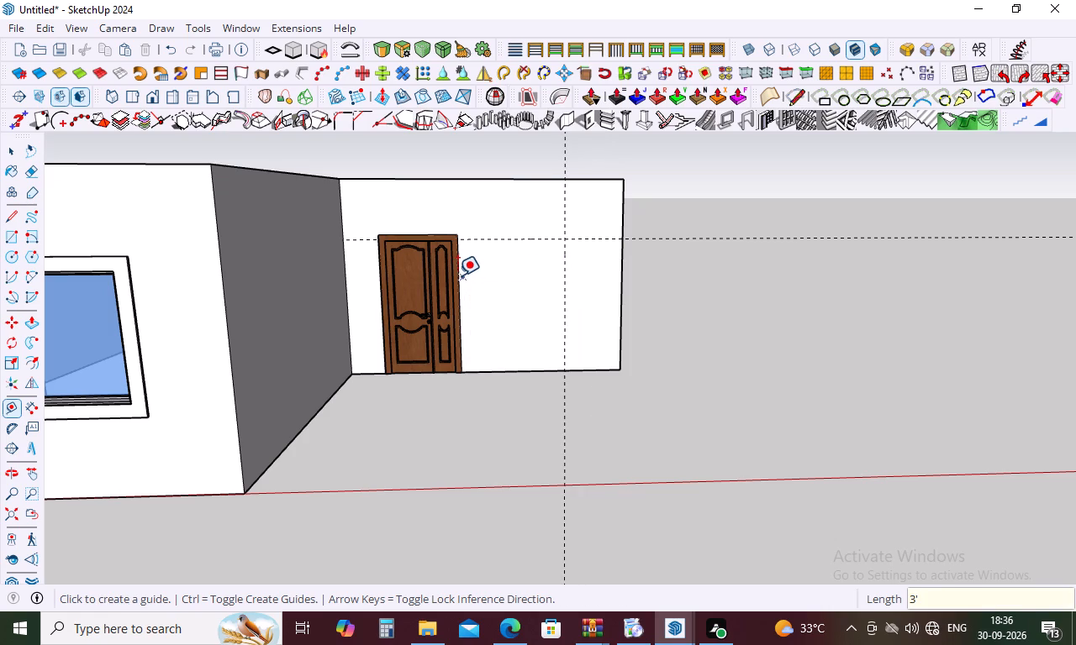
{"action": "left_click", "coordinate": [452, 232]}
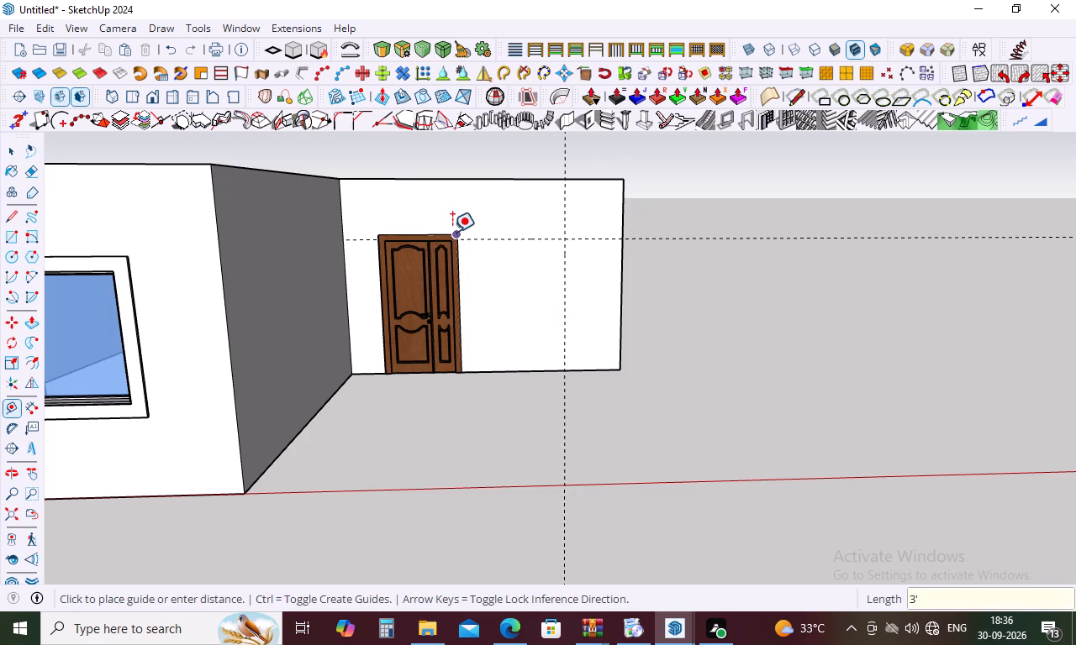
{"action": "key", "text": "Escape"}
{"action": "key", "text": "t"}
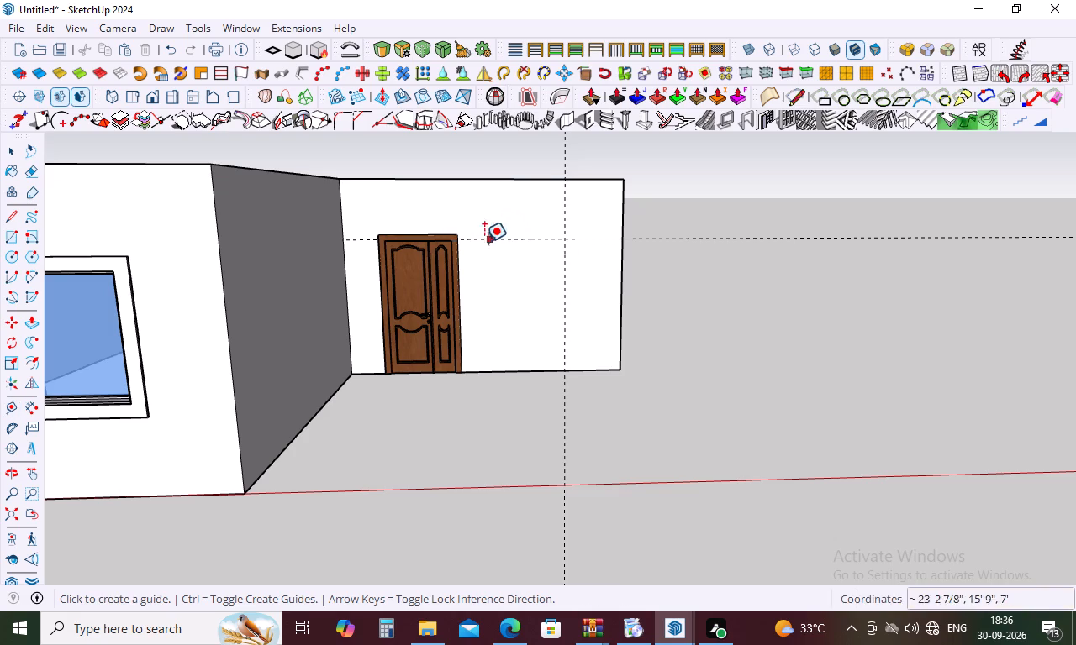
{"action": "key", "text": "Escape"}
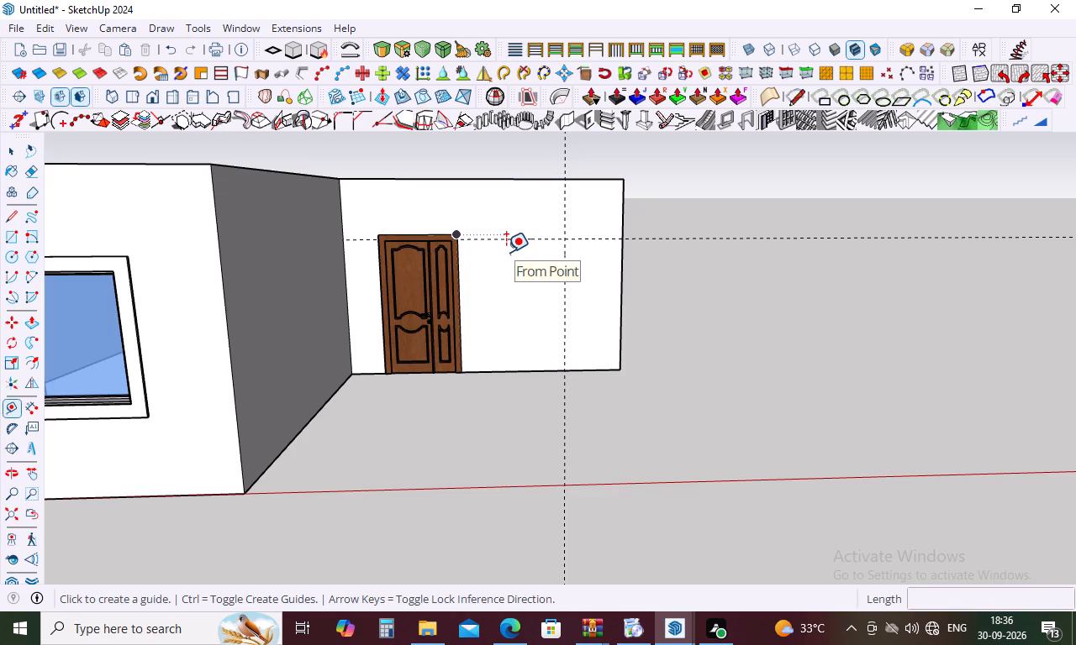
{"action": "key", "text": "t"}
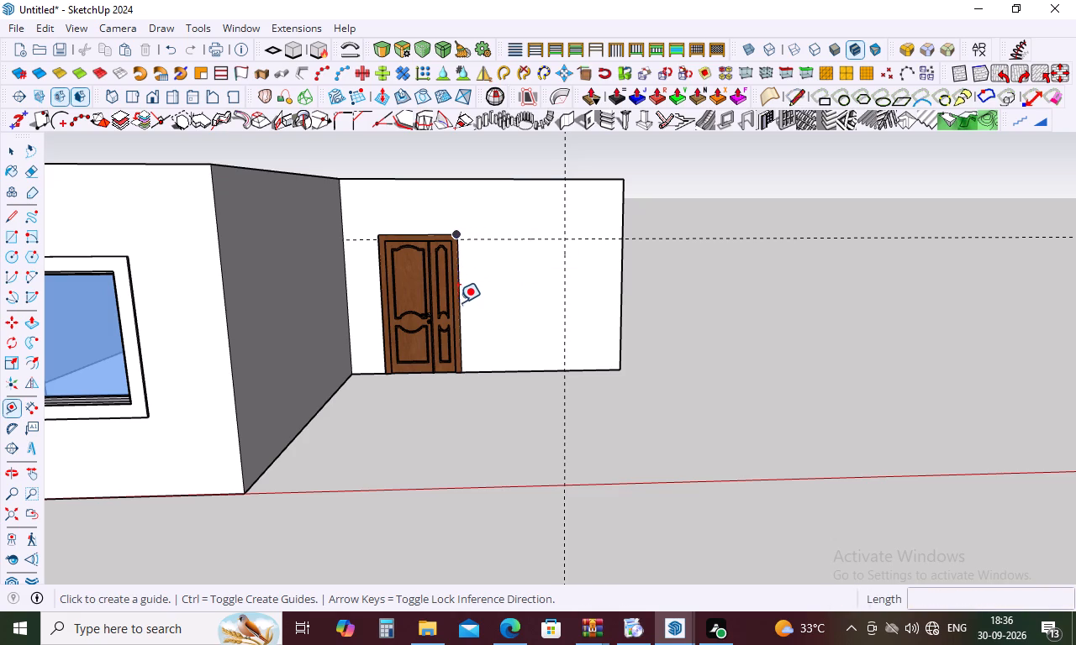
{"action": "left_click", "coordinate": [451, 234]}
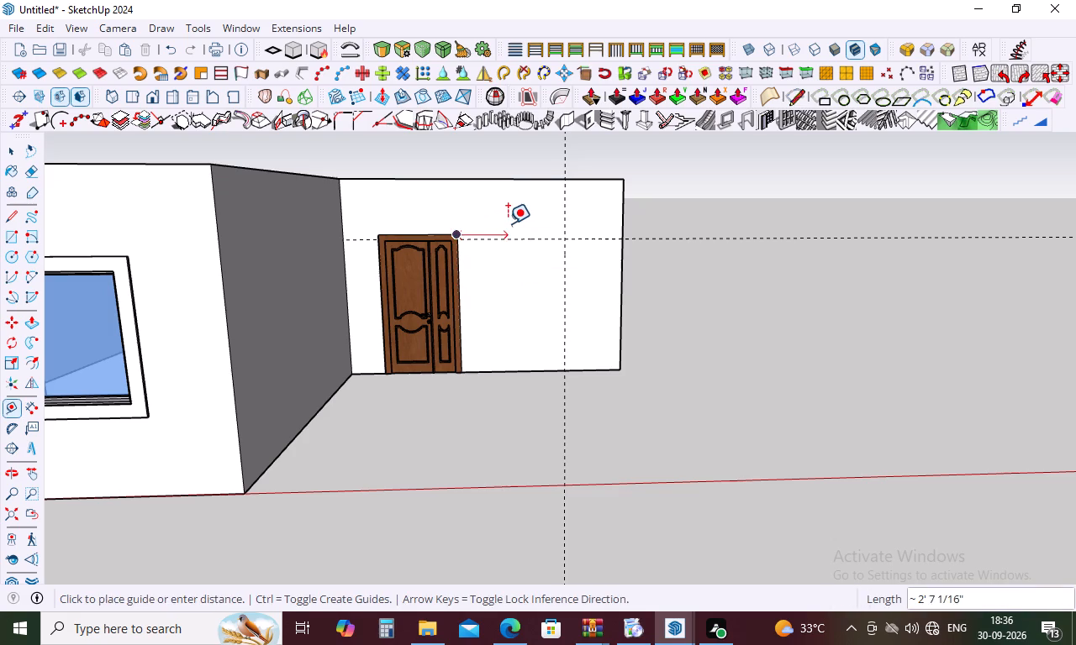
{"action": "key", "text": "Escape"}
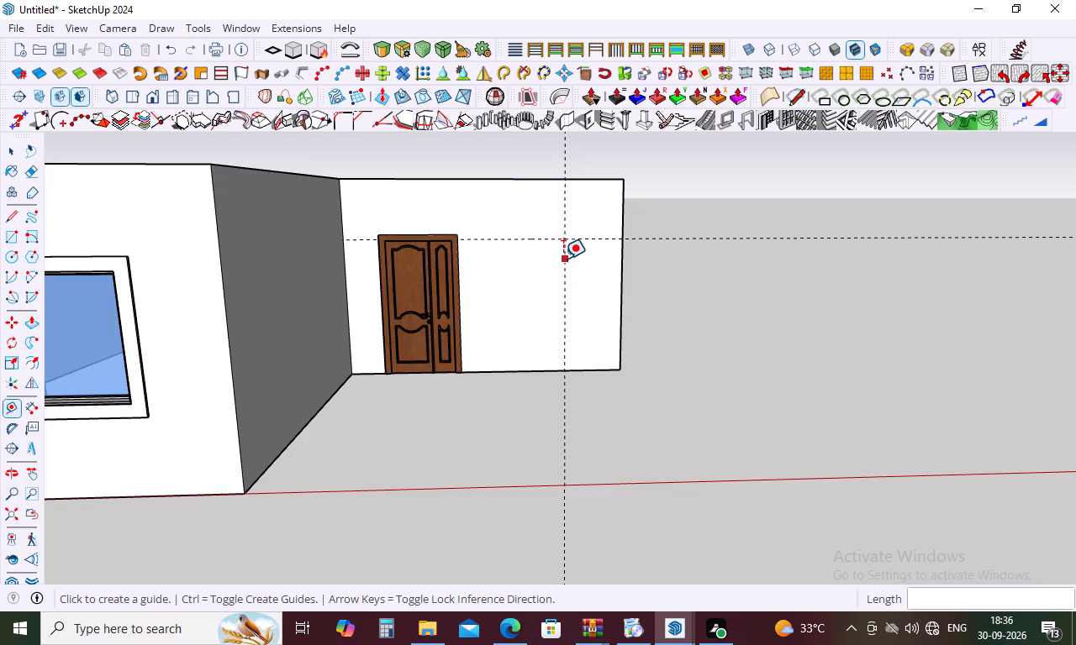
Place a second vertical guide 3' from the first one, toward the door.
{"action": "left_click", "coordinate": [563, 257]}
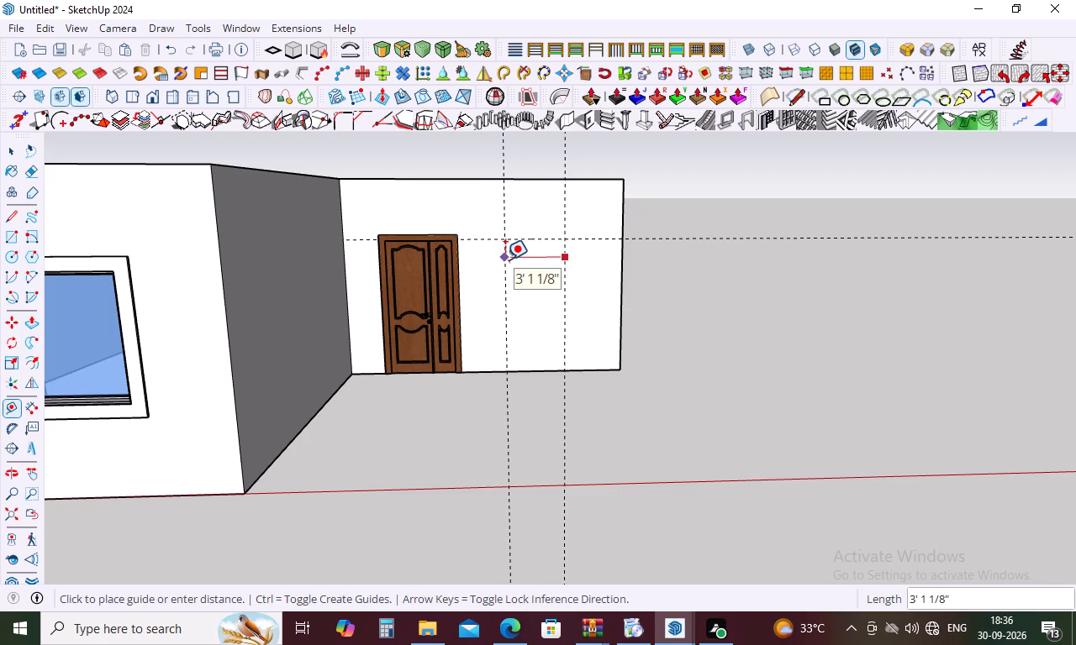
{"action": "type", "text": "3'"}
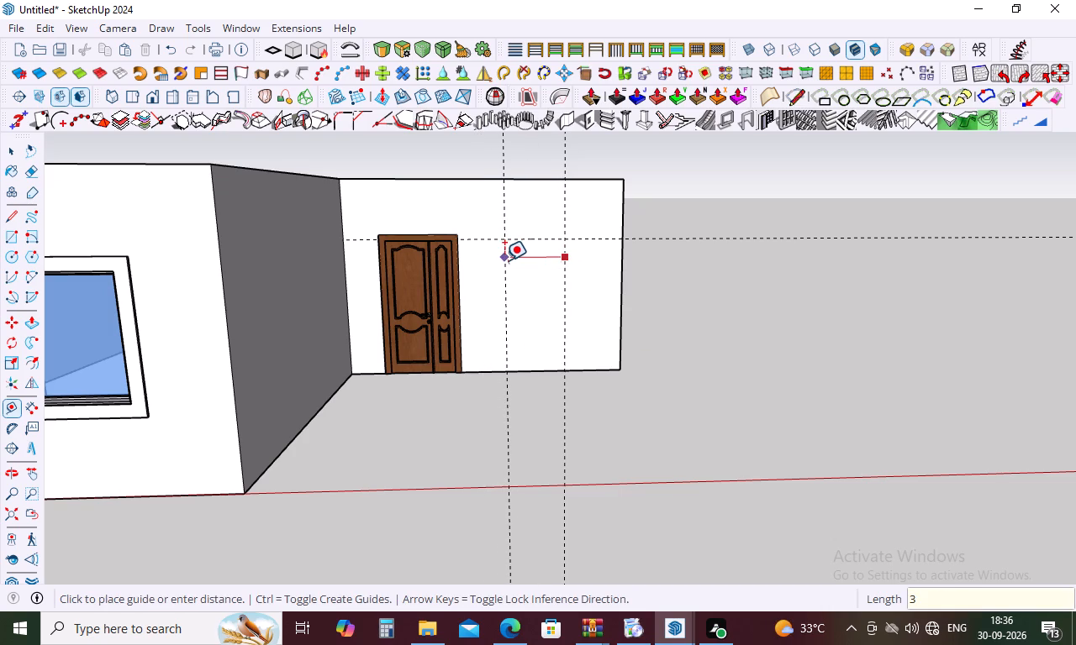
{"action": "key", "text": "Return"}
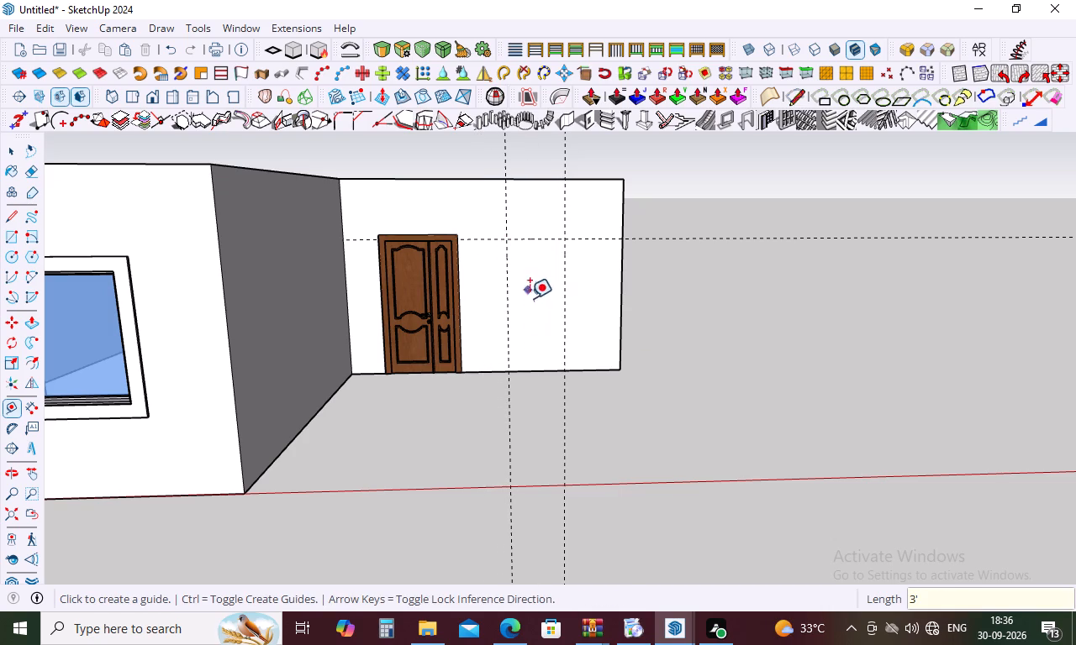
Place a horizontal guide 4' below the existing horizontal guide on the recessed front wall.
{"action": "left_click", "coordinate": [527, 236]}
{"action": "type", "text": "4'"}
{"action": "key", "text": "Return"}
{"action": "key", "text": "Escape"}
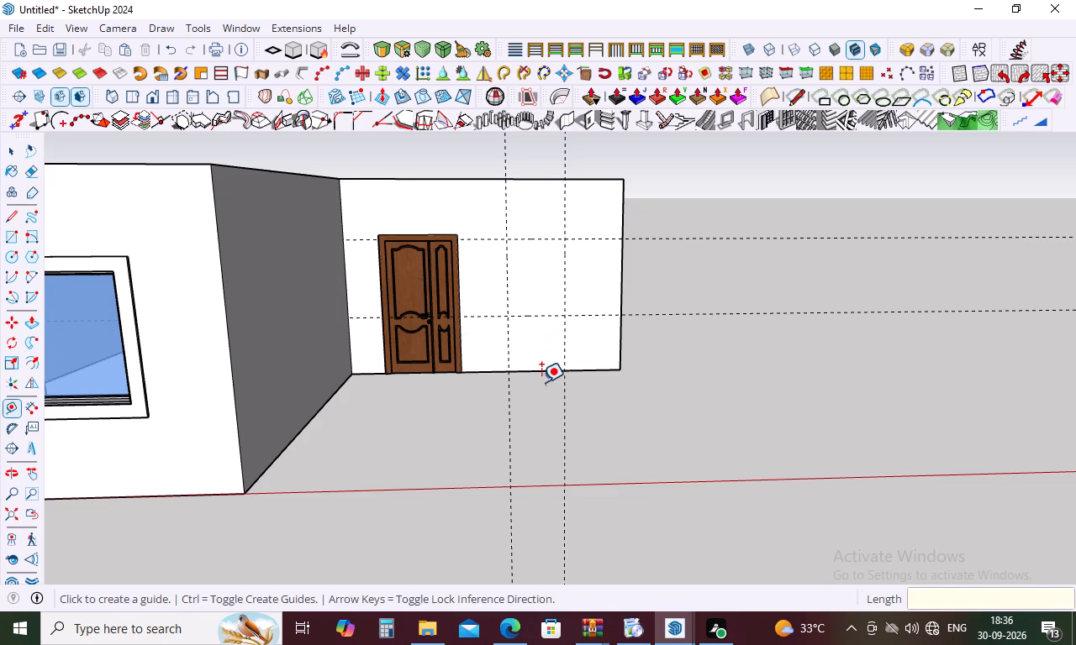
Insert a Type B MajWindow, 48" high and 3' wide, on the recessed front wall between the guide intersections.
{"action": "left_click", "coordinate": [279, 24]}
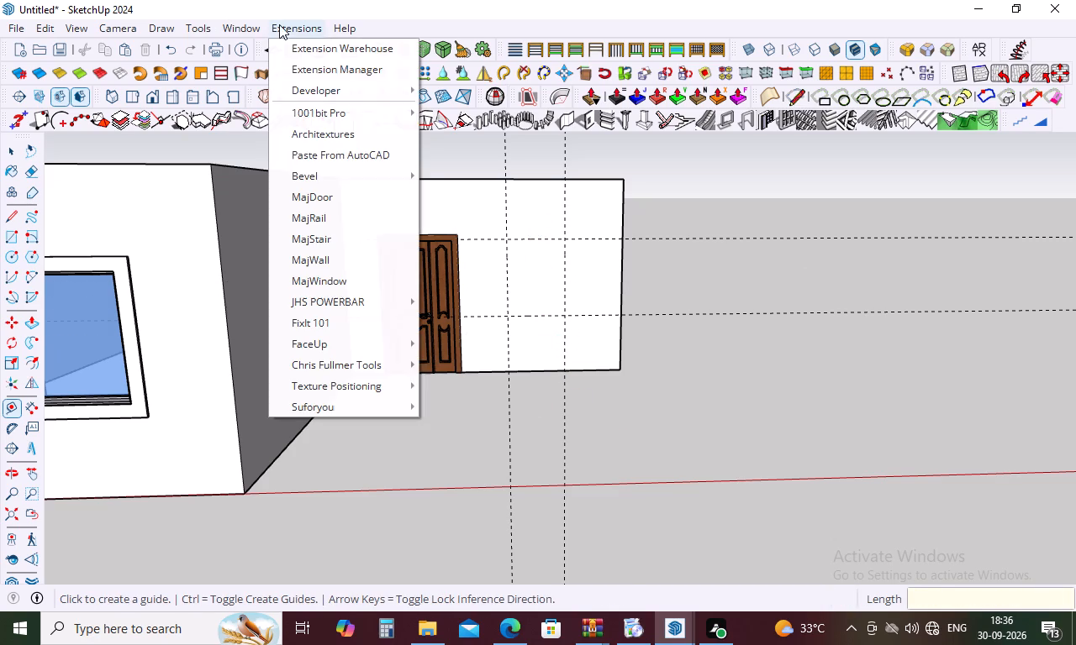
{"action": "left_click", "coordinate": [329, 283]}
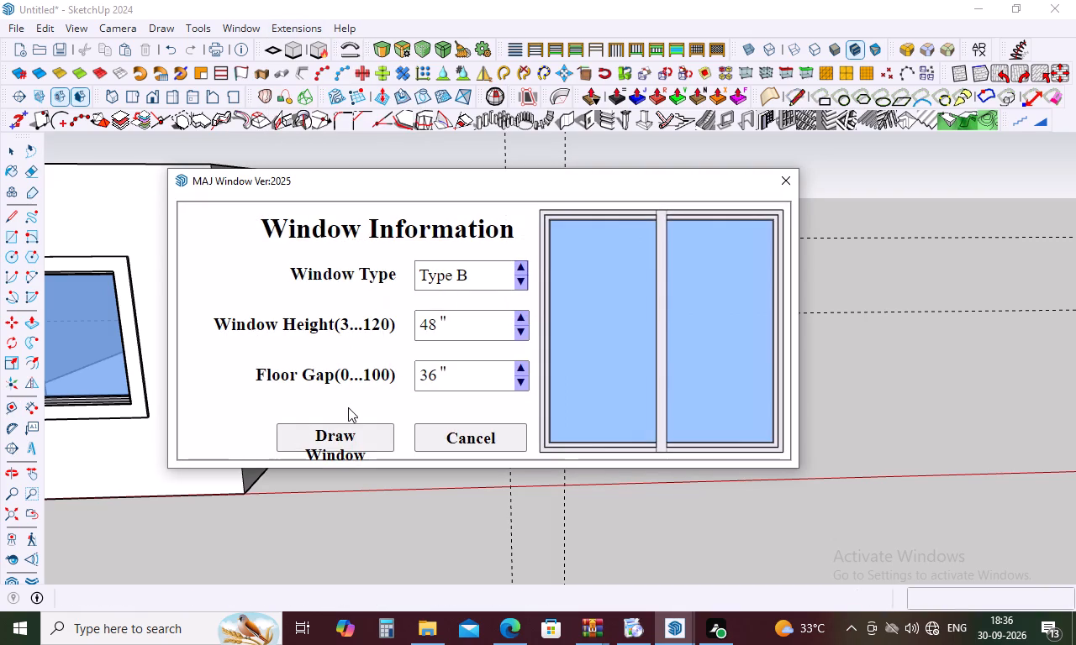
{"action": "left_click", "coordinate": [344, 438]}
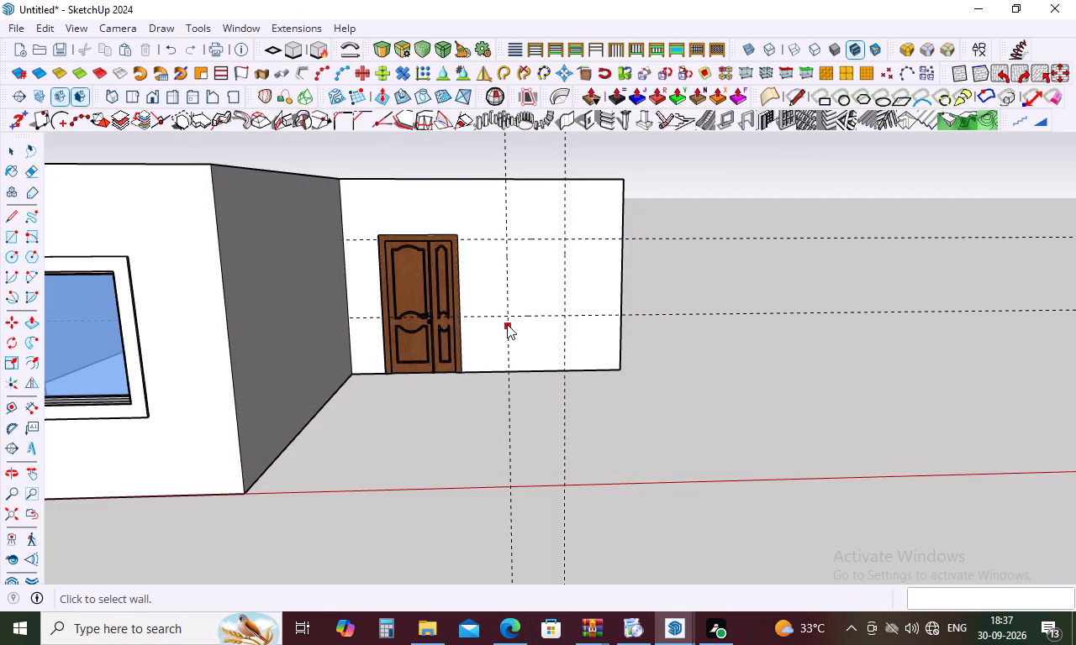
{"action": "left_click", "coordinate": [493, 339]}
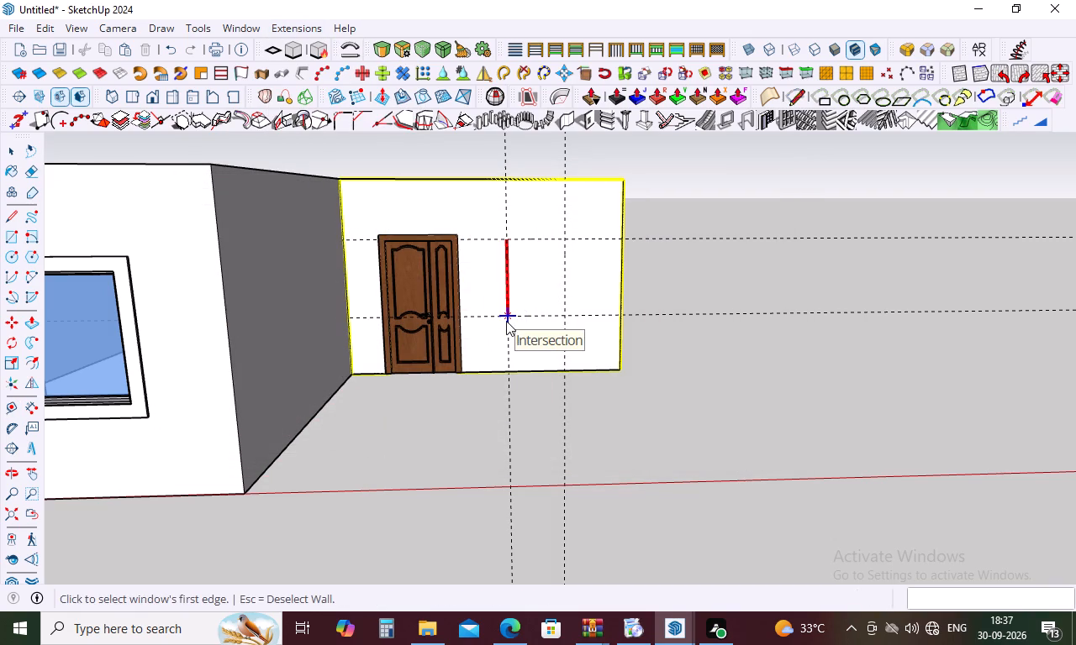
{"action": "left_click", "coordinate": [506, 321]}
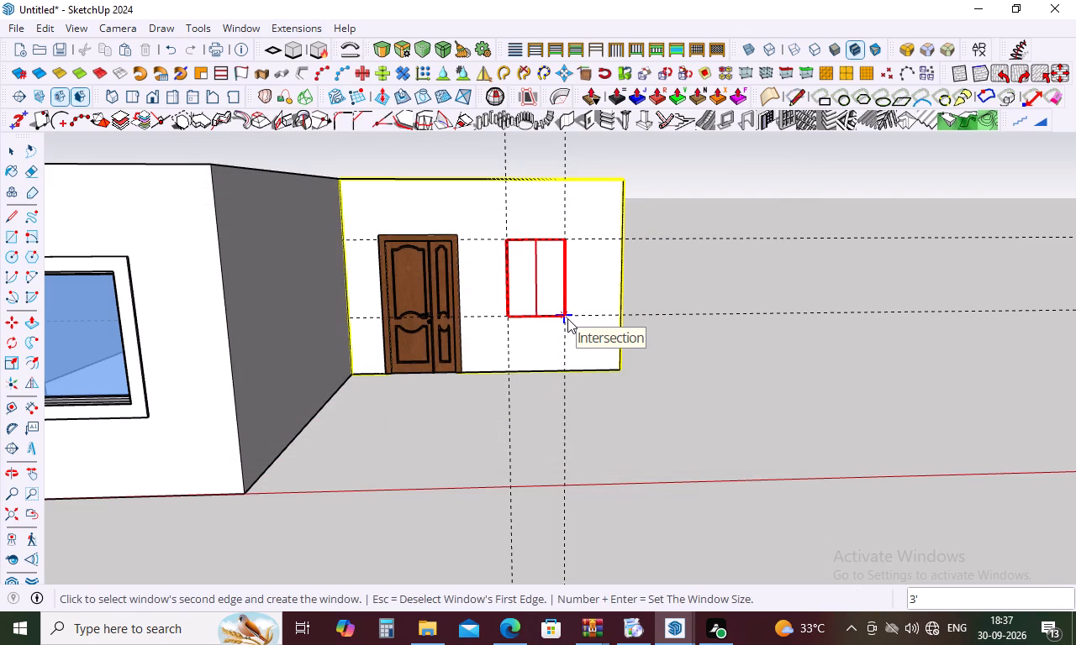
{"action": "left_click", "coordinate": [567, 318]}
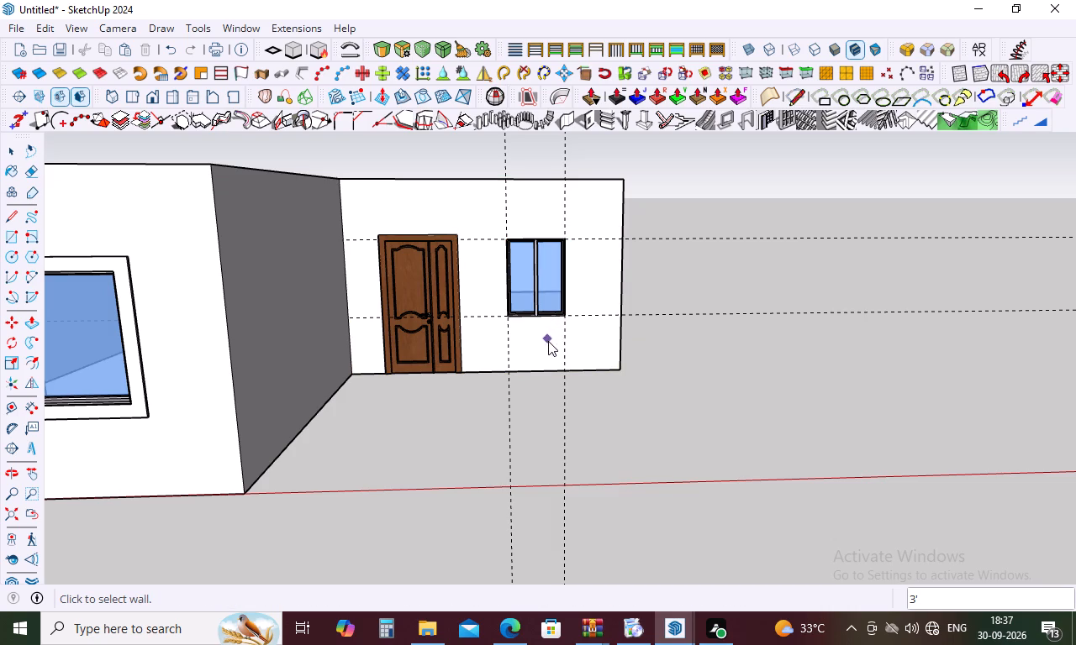
{"action": "key", "text": "space"}
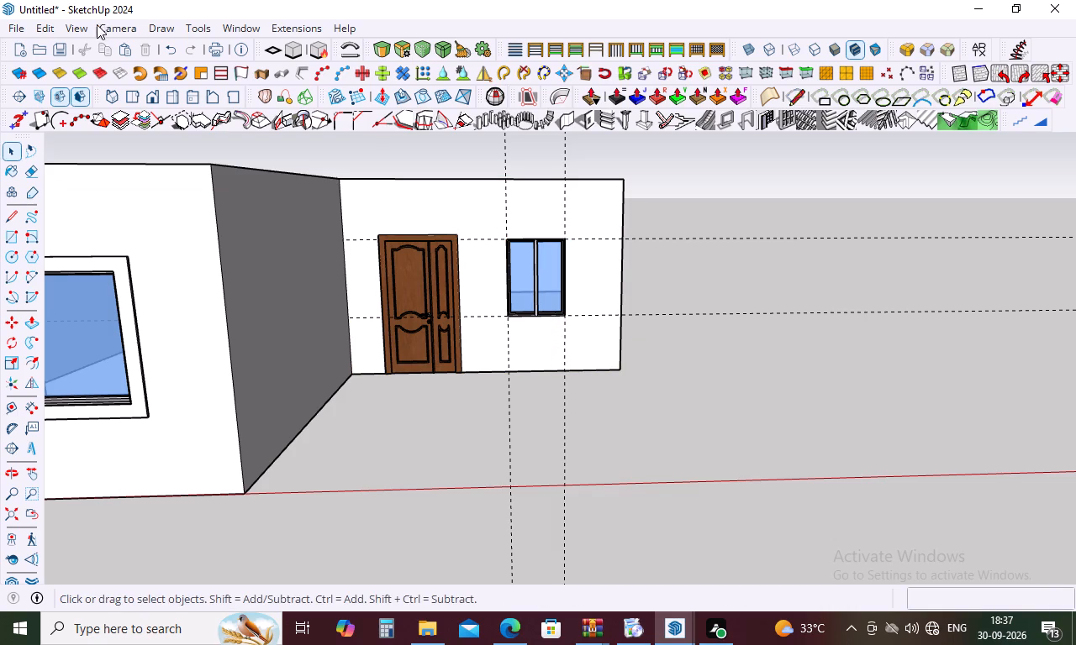
Delete all guides in the model.
{"action": "left_click", "coordinate": [45, 30]}
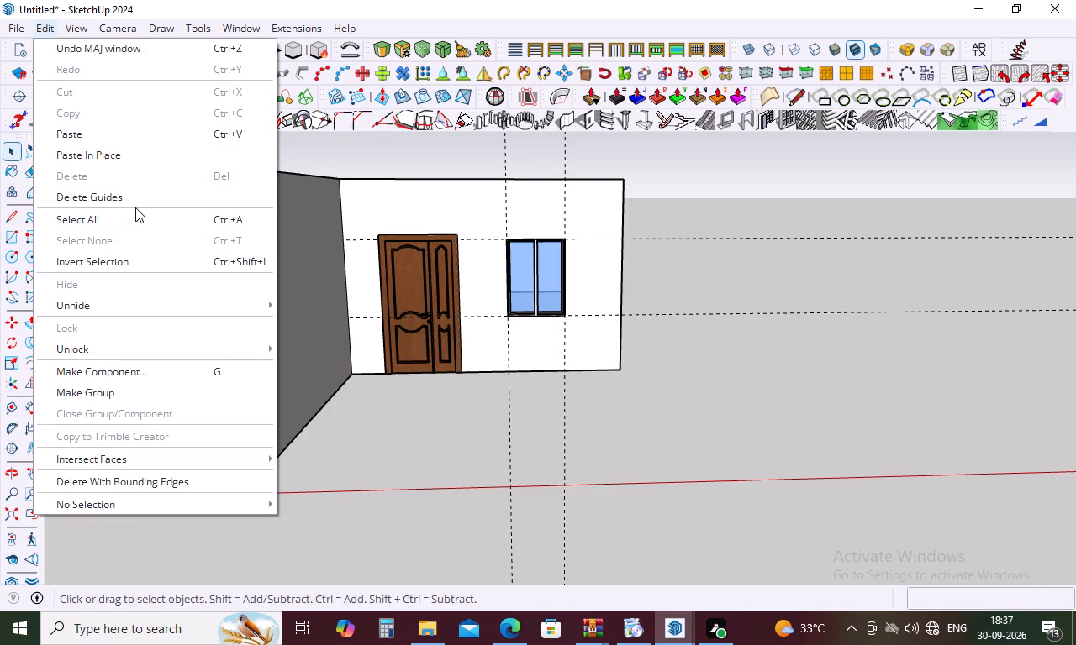
{"action": "left_click", "coordinate": [141, 200]}
Draw a rectangle about 3' by 4' over the new window, from its upper corner to the opposite lower corner.
{"action": "scroll", "coordinate": [584, 215], "scroll_direction": "up", "scroll_amount": 5}
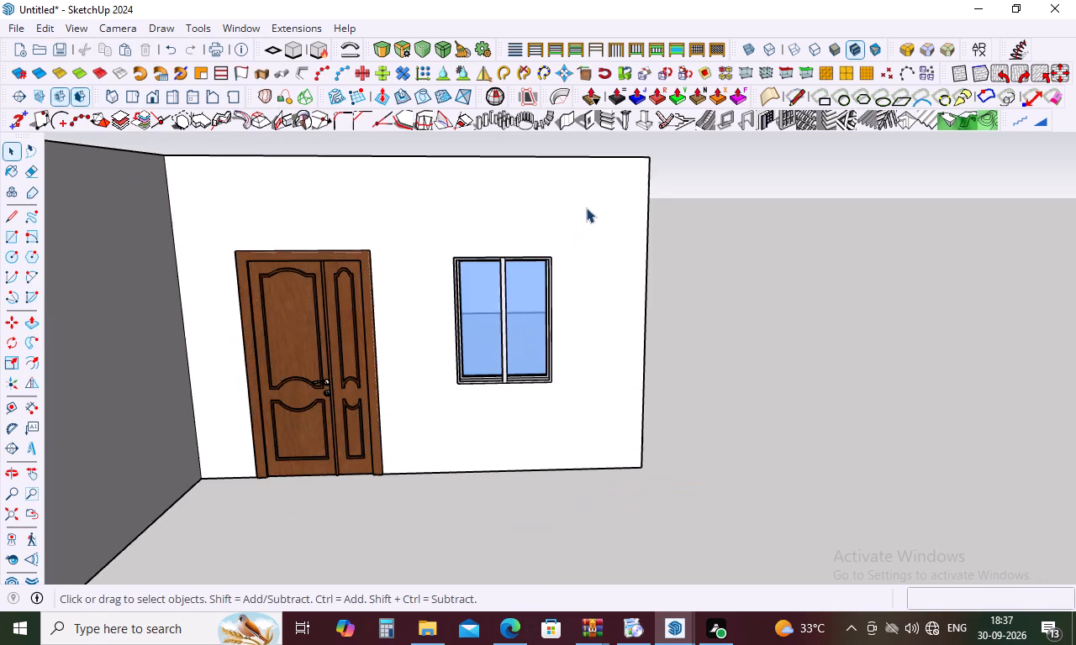
{"action": "scroll", "coordinate": [586, 241], "scroll_direction": "up", "scroll_amount": 5}
{"action": "key", "text": "r"}
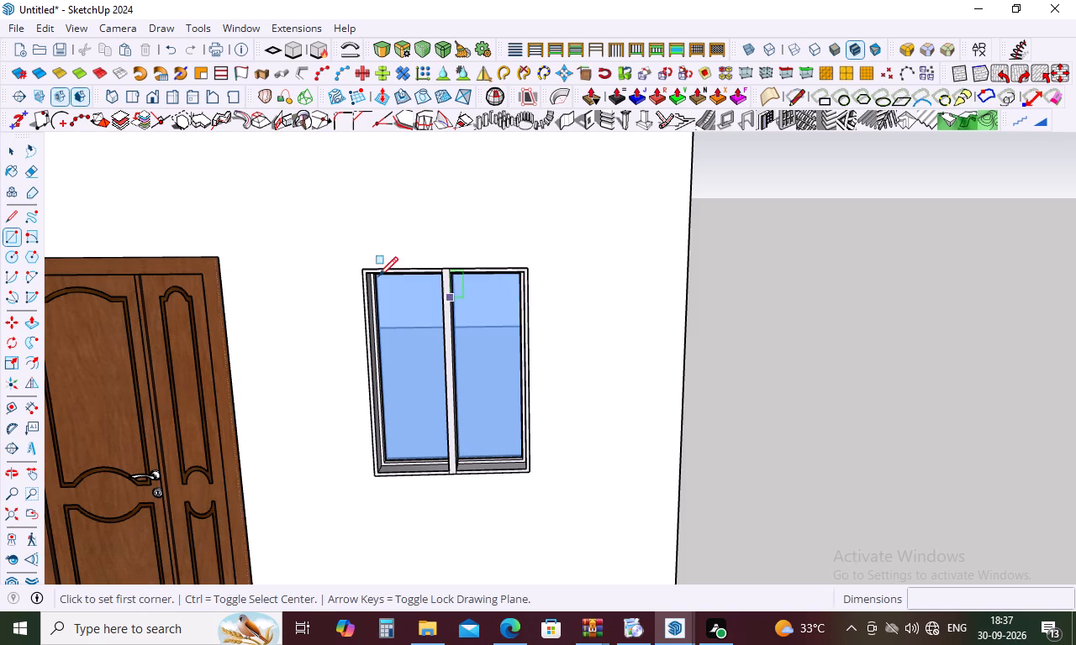
{"action": "left_click", "coordinate": [360, 269]}
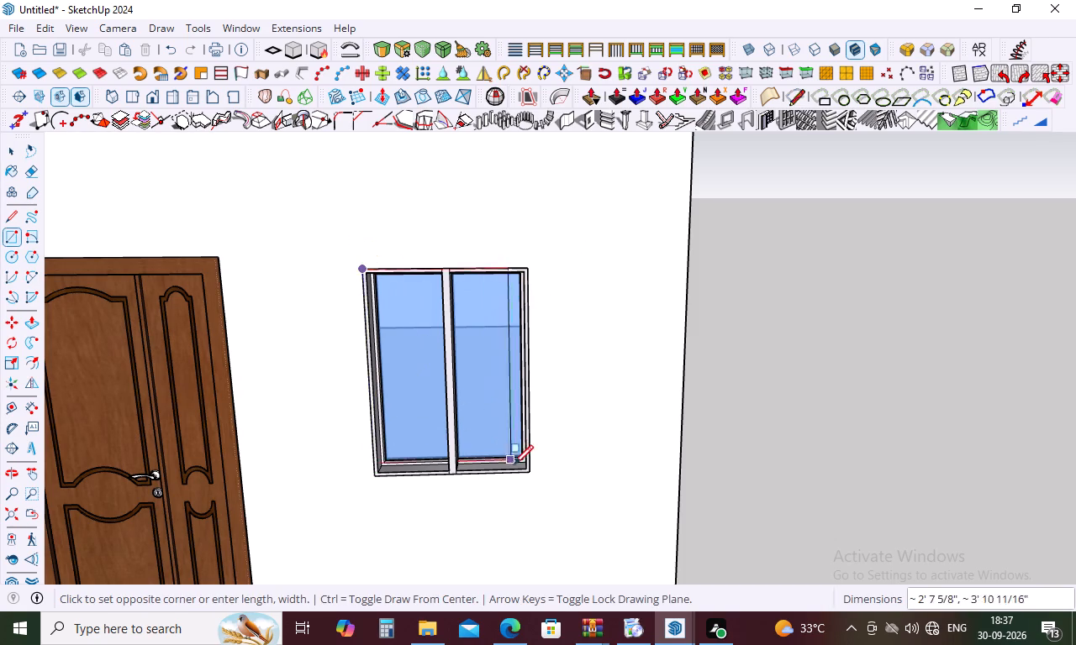
{"action": "left_click", "coordinate": [525, 476]}
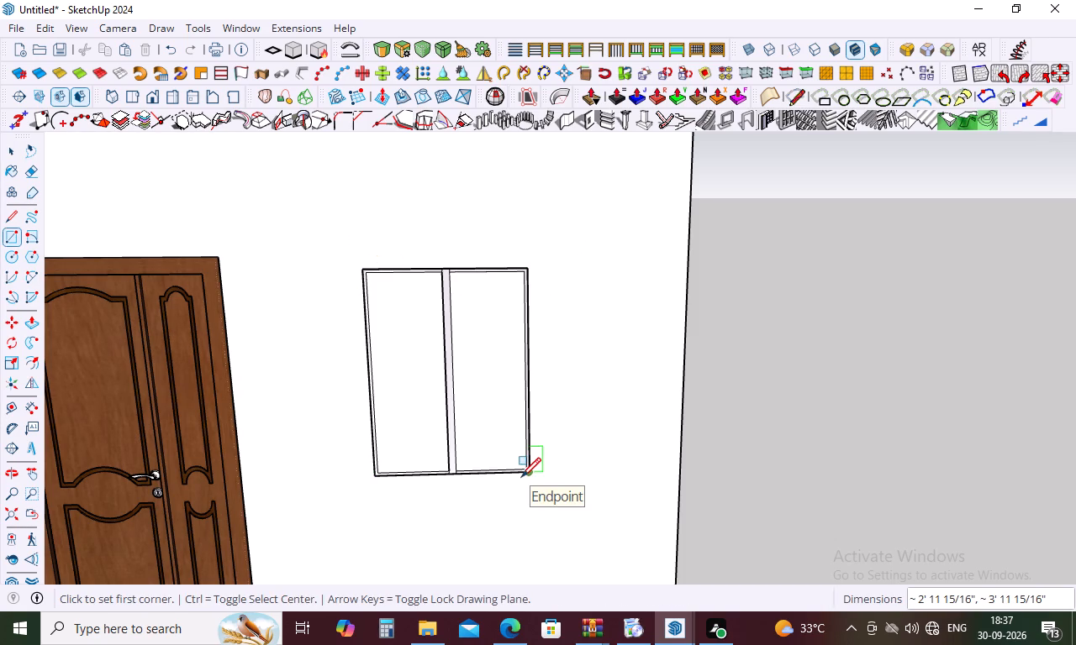
{"action": "key", "text": "space"}
Offset the rectangle over the small window outward by about 3 5/16" to outline a frame.
{"action": "type", "text": "f"}
{"action": "left_click", "coordinate": [432, 390]}
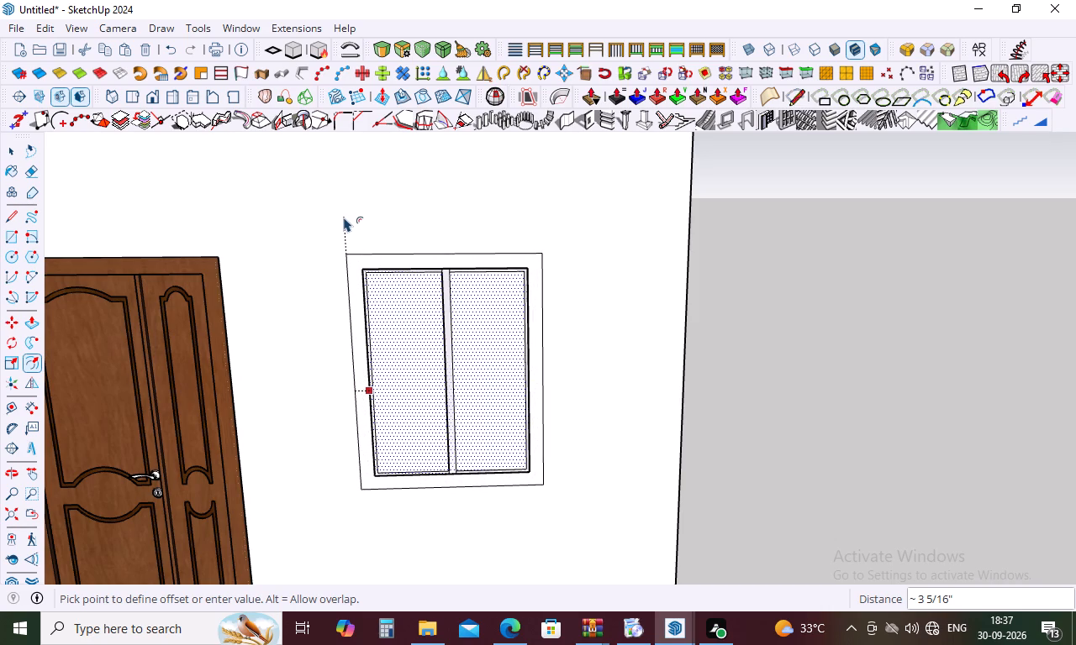
{"action": "left_click", "coordinate": [344, 217]}
{"action": "key", "text": "Escape"}
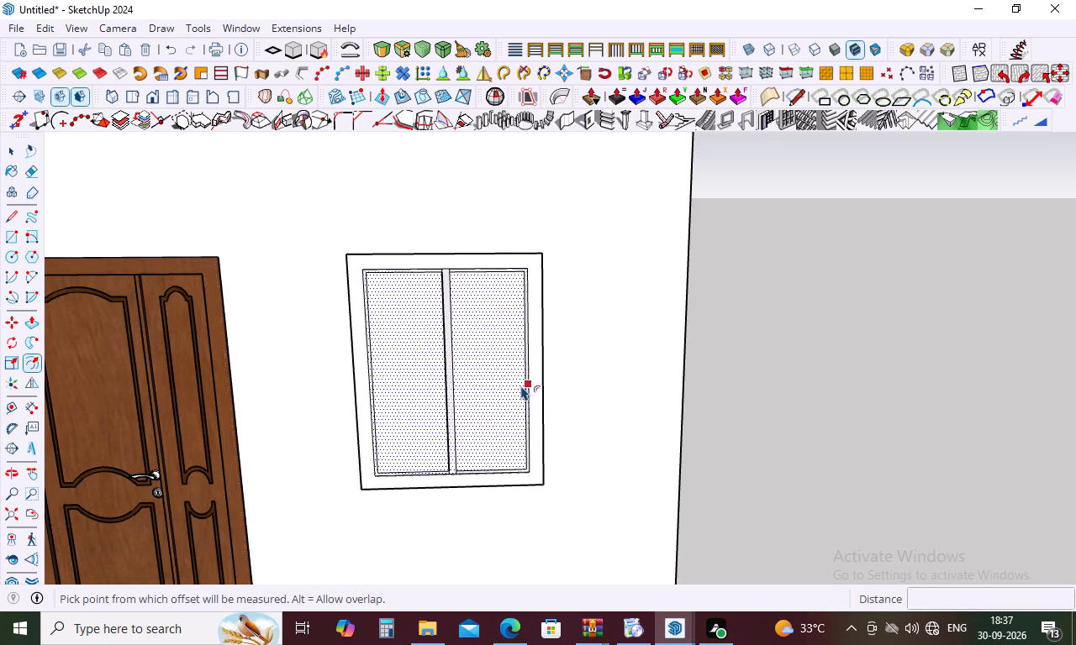
Delete the inner rectangle face covering the small window's glass.
{"action": "left_click", "coordinate": [476, 407]}
{"action": "key", "text": "Delete"}
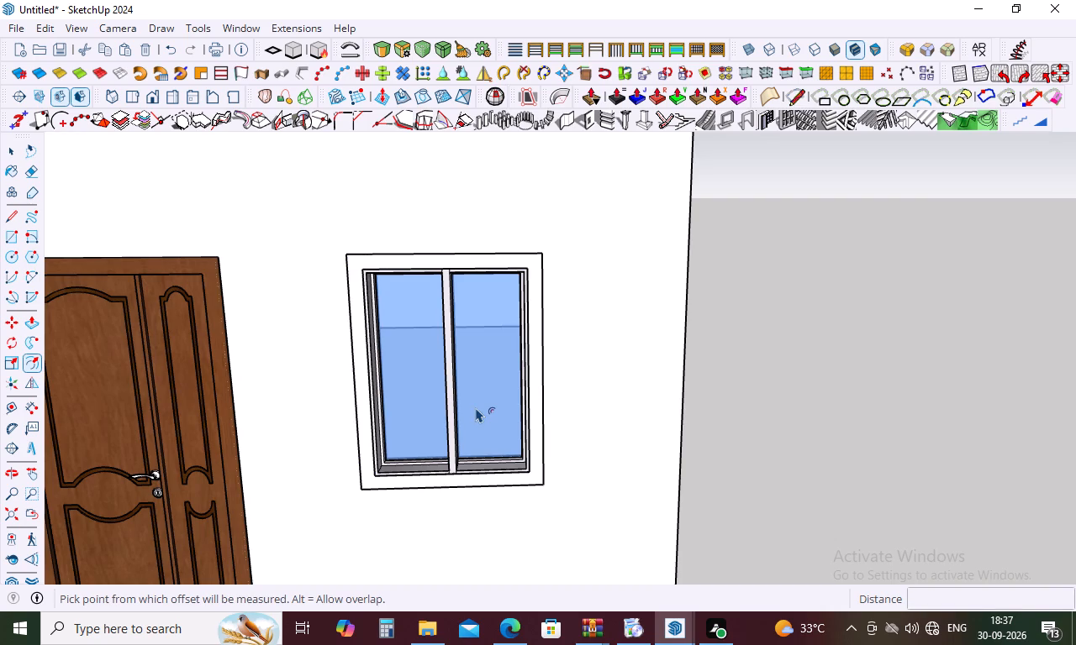
Pull the frame face around the small window out by 1" with Push/Pull.
{"action": "key", "text": "p"}
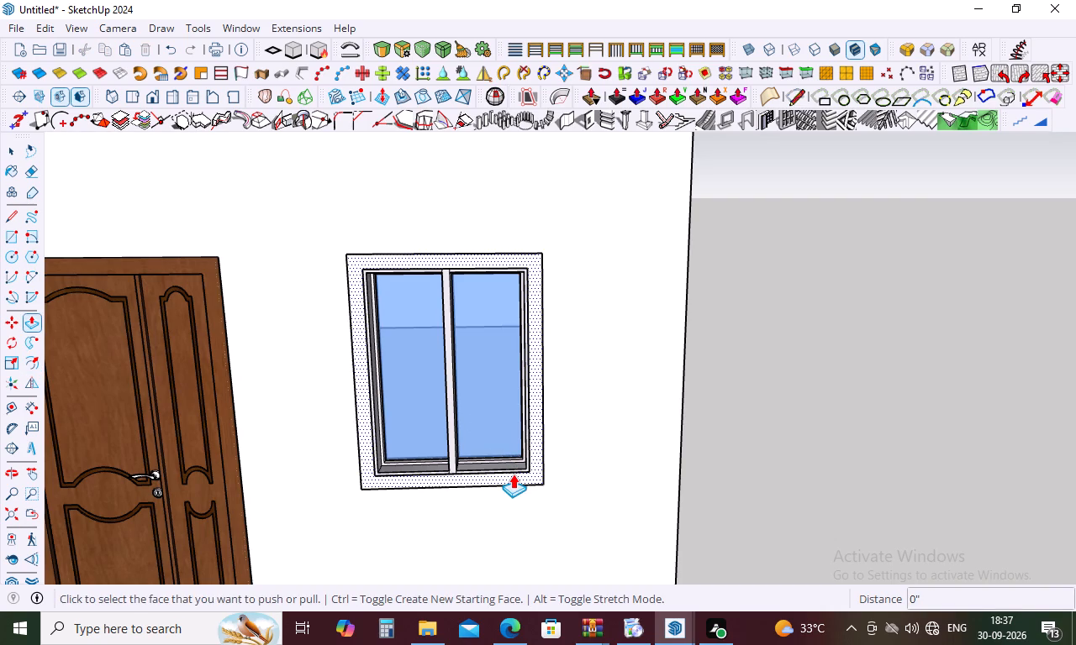
{"action": "left_click", "coordinate": [513, 474]}
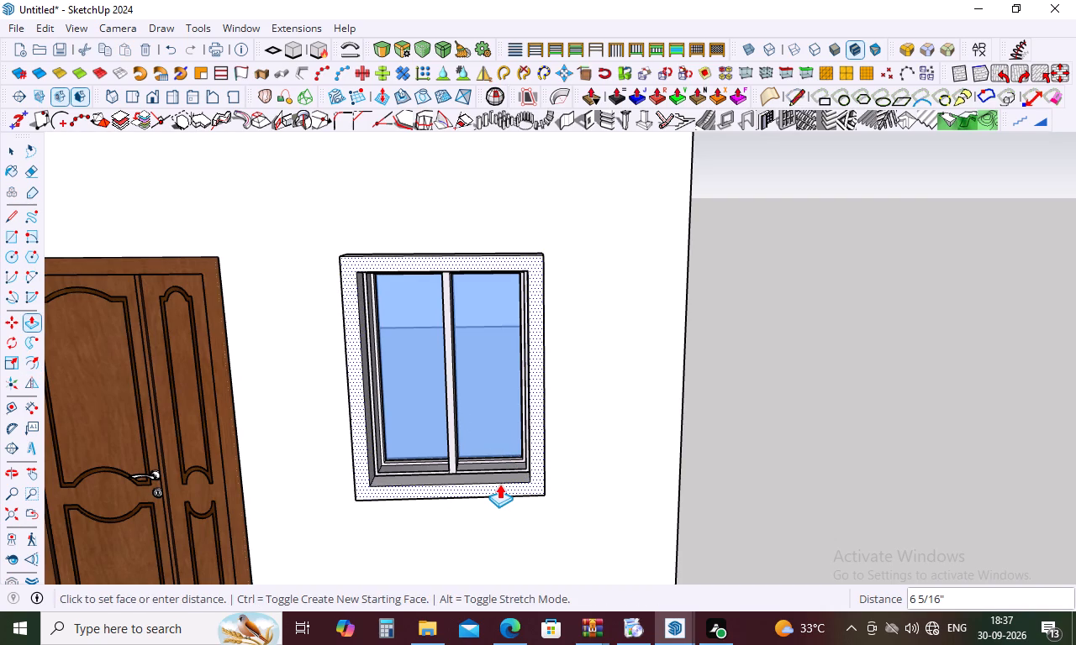
{"action": "key", "text": "1"}
{"action": "key", "text": "Return"}
{"action": "middle_click_drag", "start_coordinate": [554, 350], "coordinate": [557, 386]}
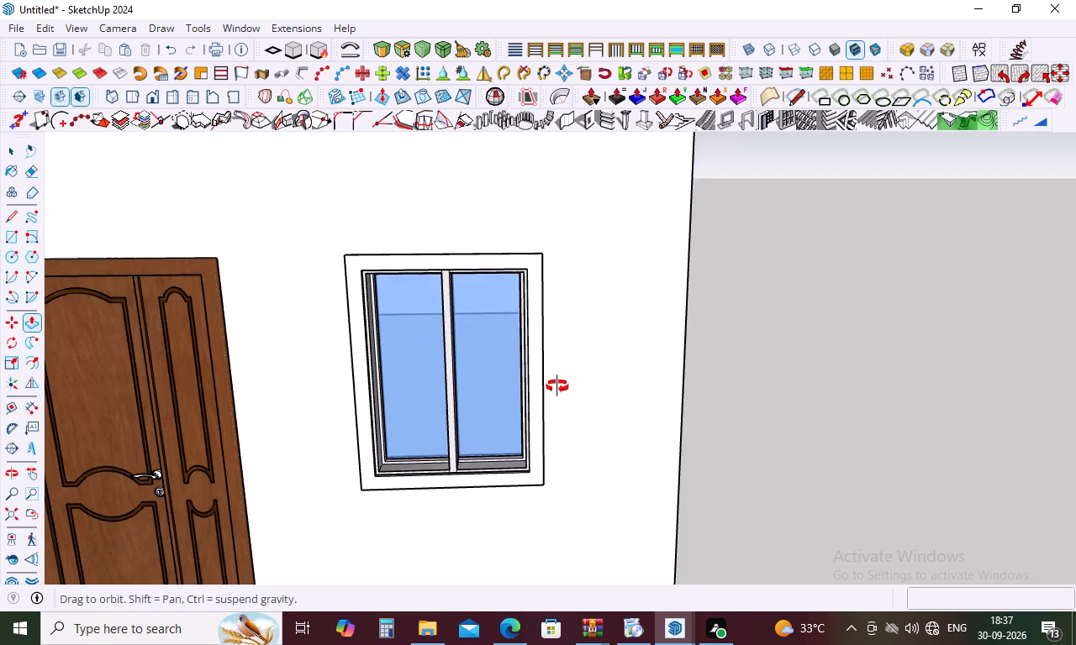
{"action": "middle_click_drag", "start_coordinate": [557, 386], "coordinate": [559, 316]}
{"action": "scroll", "coordinate": [559, 296], "scroll_direction": "down", "scroll_amount": 9}
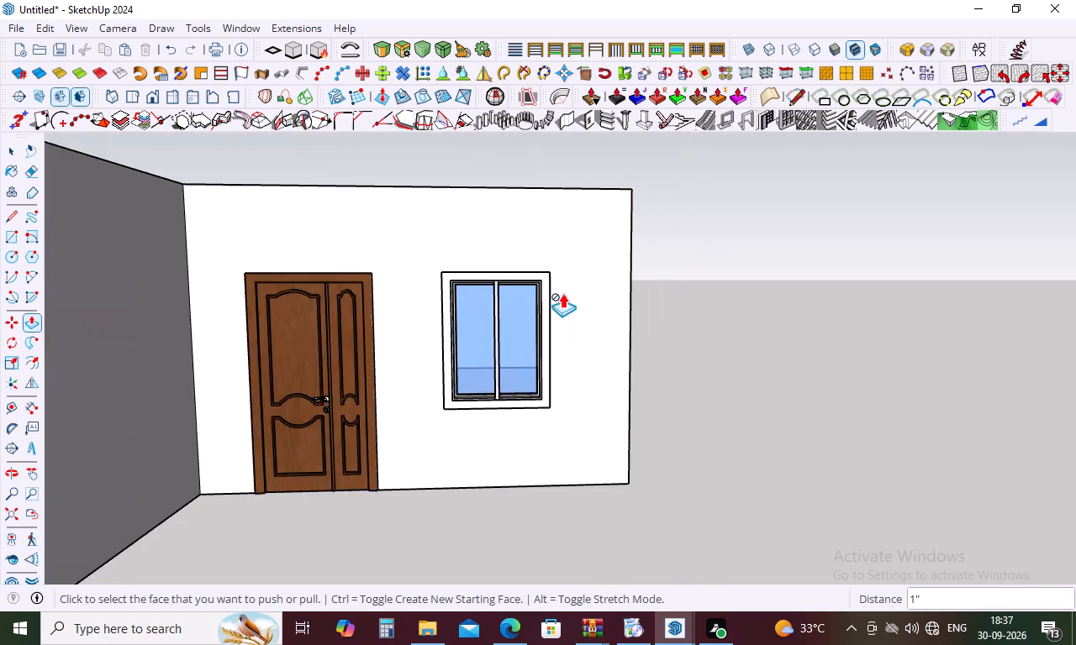
{"action": "scroll", "coordinate": [562, 293], "scroll_direction": "down", "scroll_amount": 6}
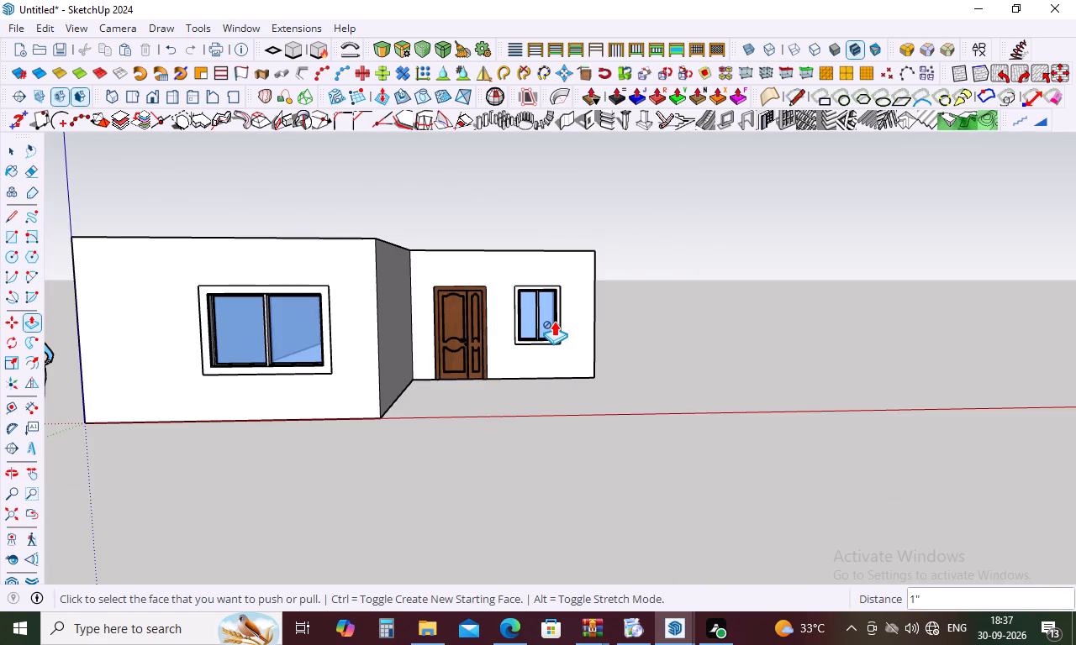
{"action": "scroll", "coordinate": [551, 323], "scroll_direction": "down", "scroll_amount": 1}
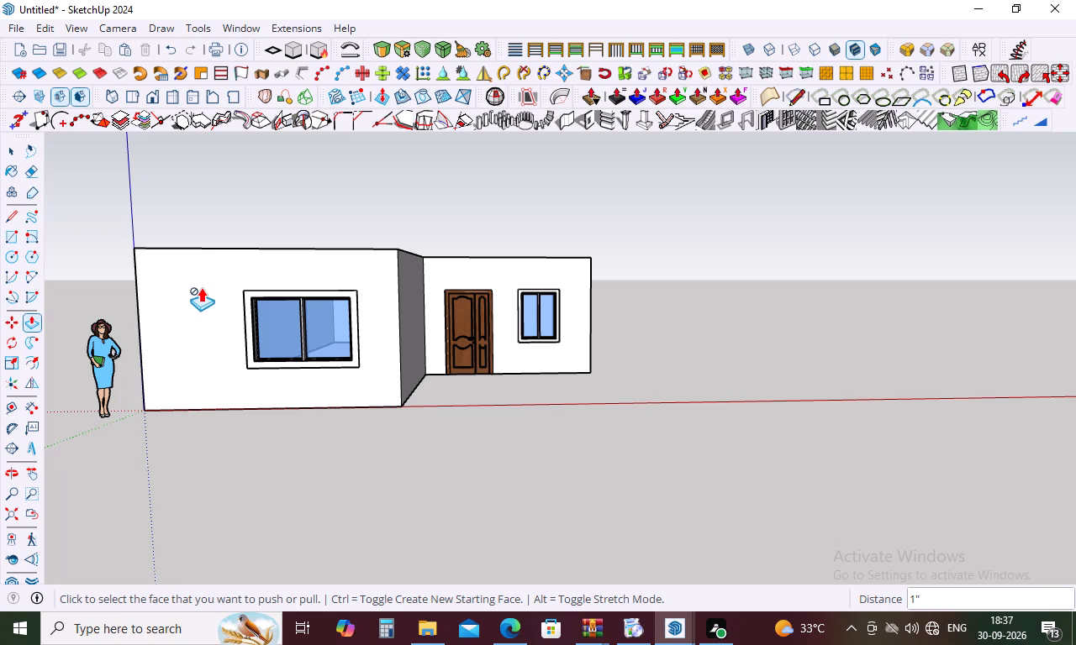
{"action": "key", "text": "Escape"}
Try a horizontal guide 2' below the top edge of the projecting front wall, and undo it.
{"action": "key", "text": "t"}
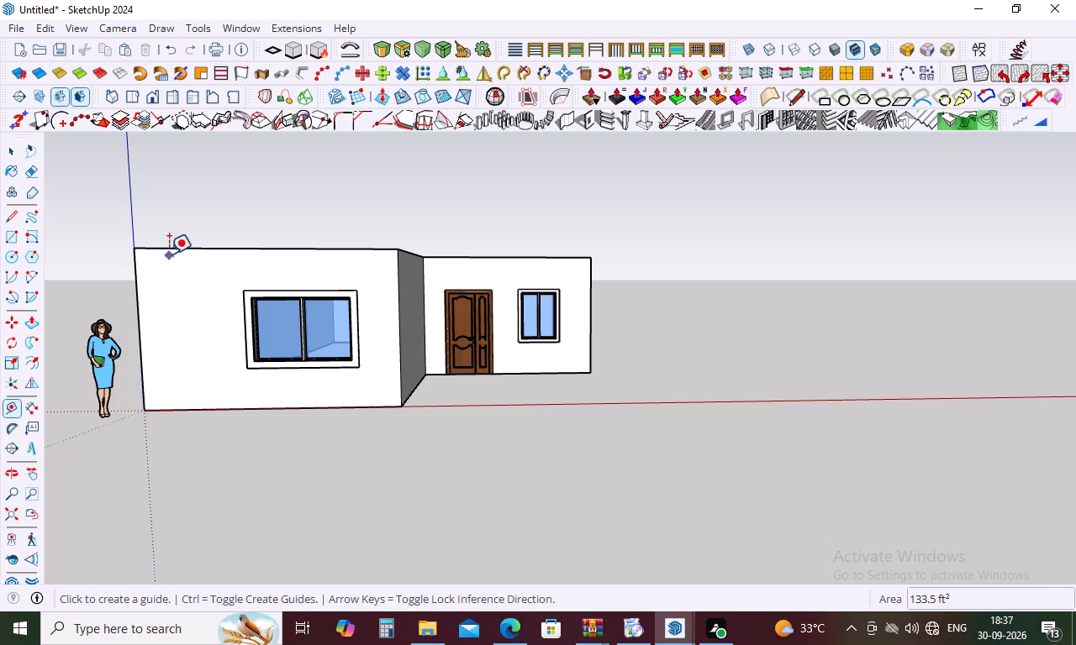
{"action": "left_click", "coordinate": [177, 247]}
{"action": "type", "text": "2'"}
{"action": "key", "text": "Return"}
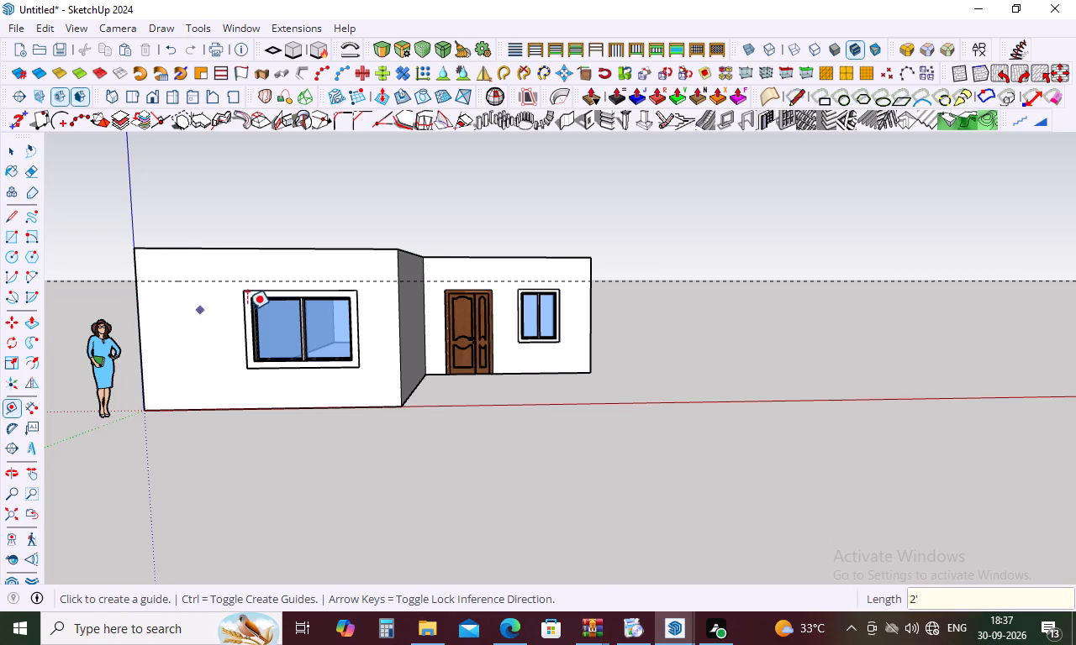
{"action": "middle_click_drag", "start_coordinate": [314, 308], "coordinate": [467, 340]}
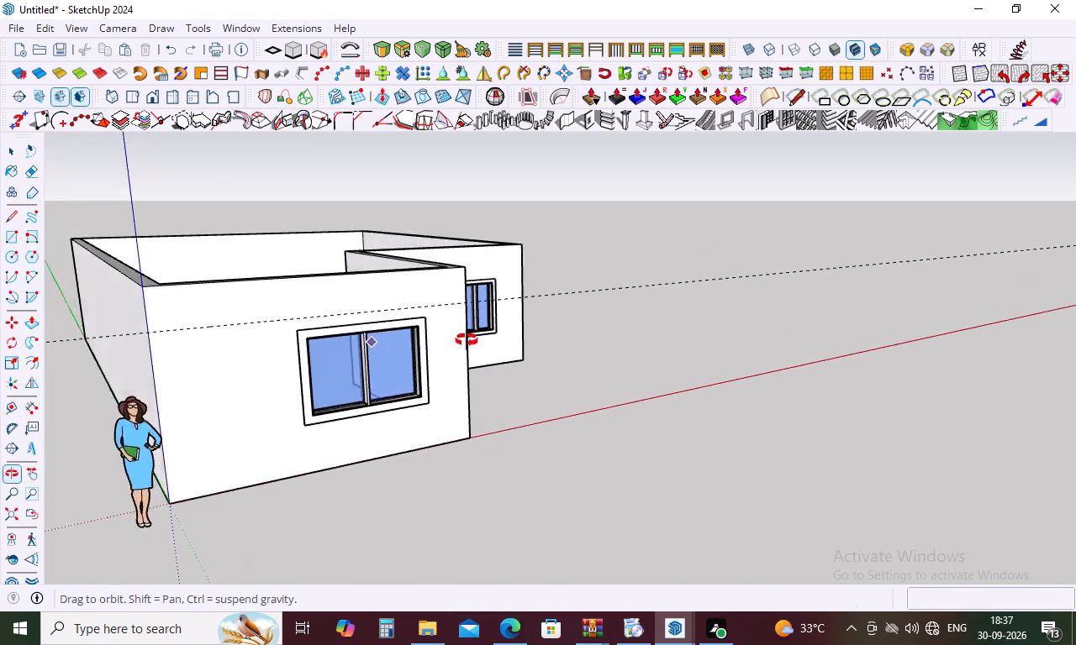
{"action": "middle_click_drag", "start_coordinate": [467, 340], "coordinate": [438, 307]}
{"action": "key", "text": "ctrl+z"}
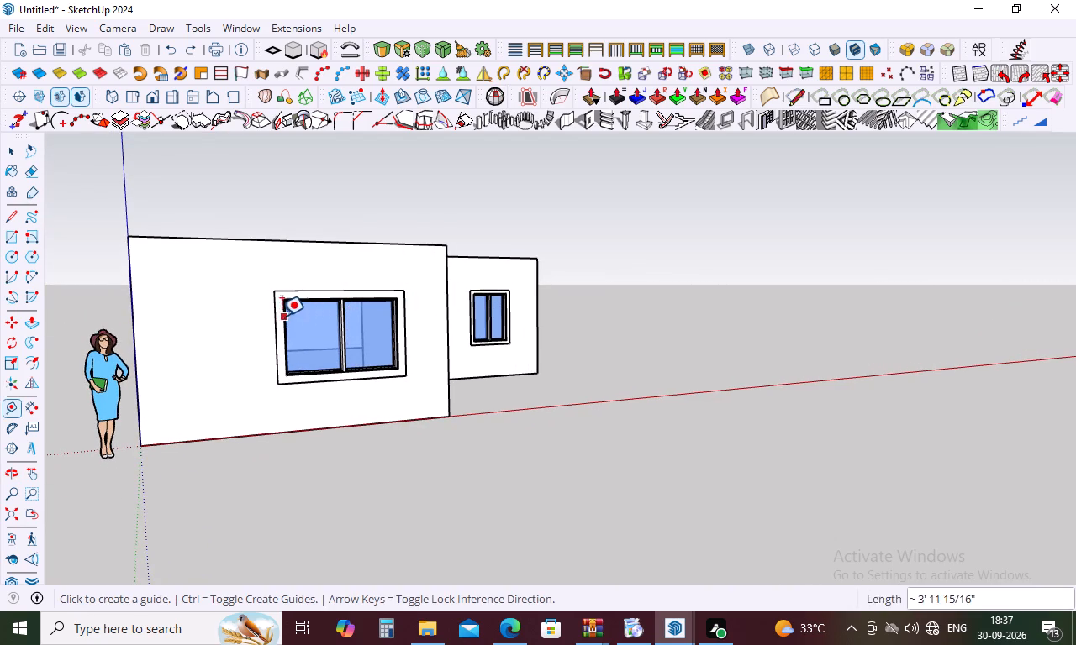
Place a horizontal guide 1.5' below the top edge of the projecting front wall.
{"action": "key", "text": "t"}
{"action": "left_click", "coordinate": [162, 236]}
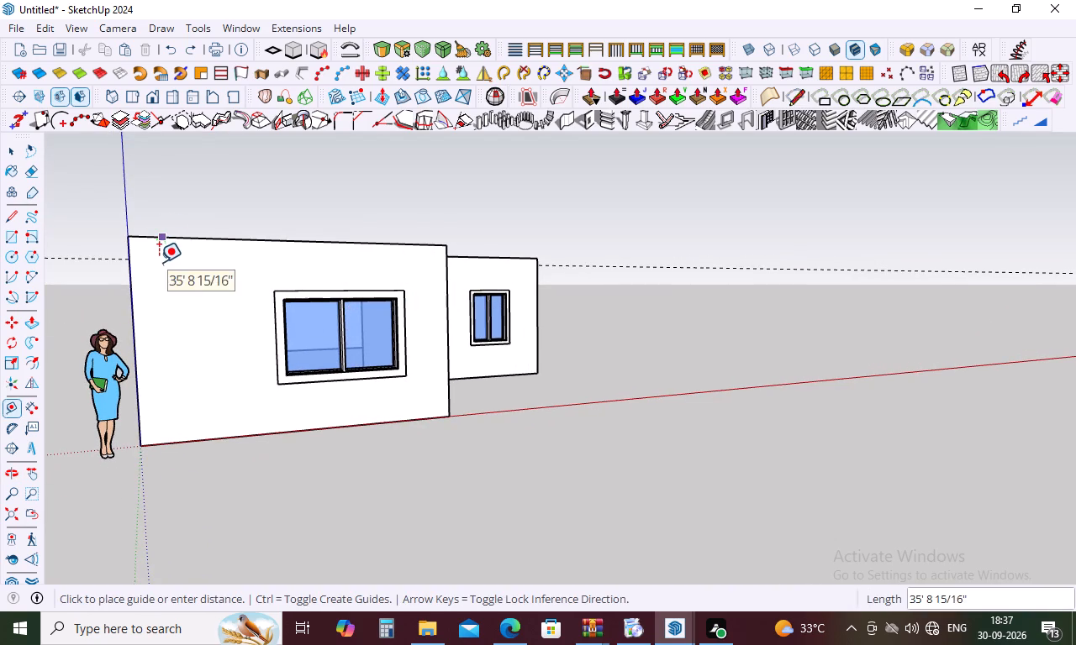
{"action": "key", "text": "1"}
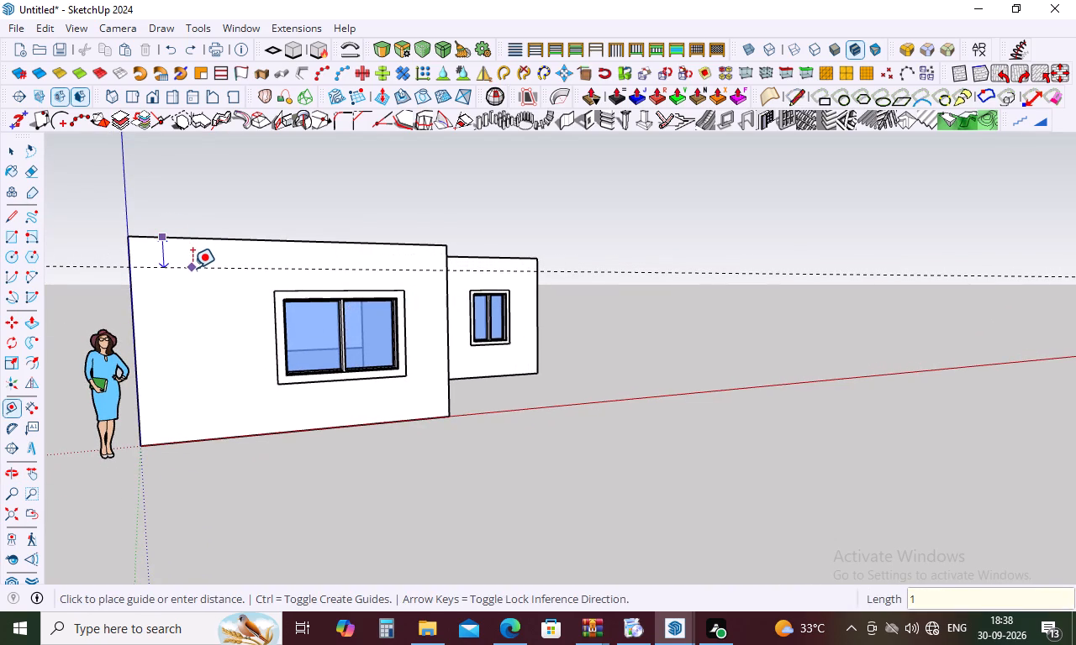
{"action": "key", "text": "period"}
{"action": "type", "text": "5'"}
{"action": "key", "text": "Return"}
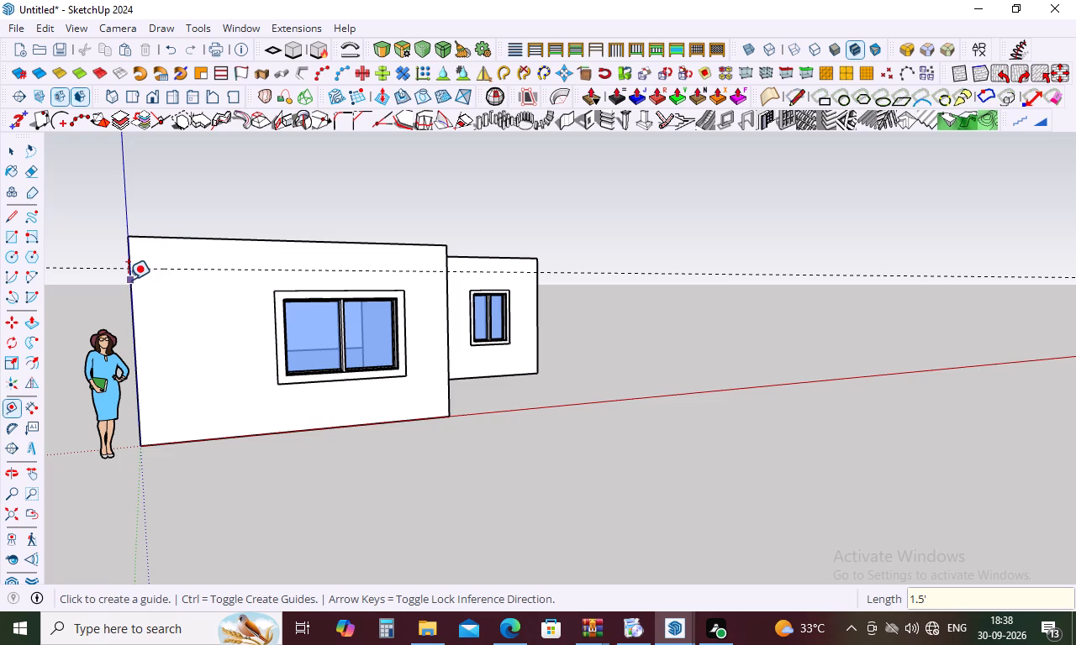
Place a vertical guide on the projecting front wall, 2' in from its outer edge at the origin corner.
{"action": "left_click", "coordinate": [128, 280]}
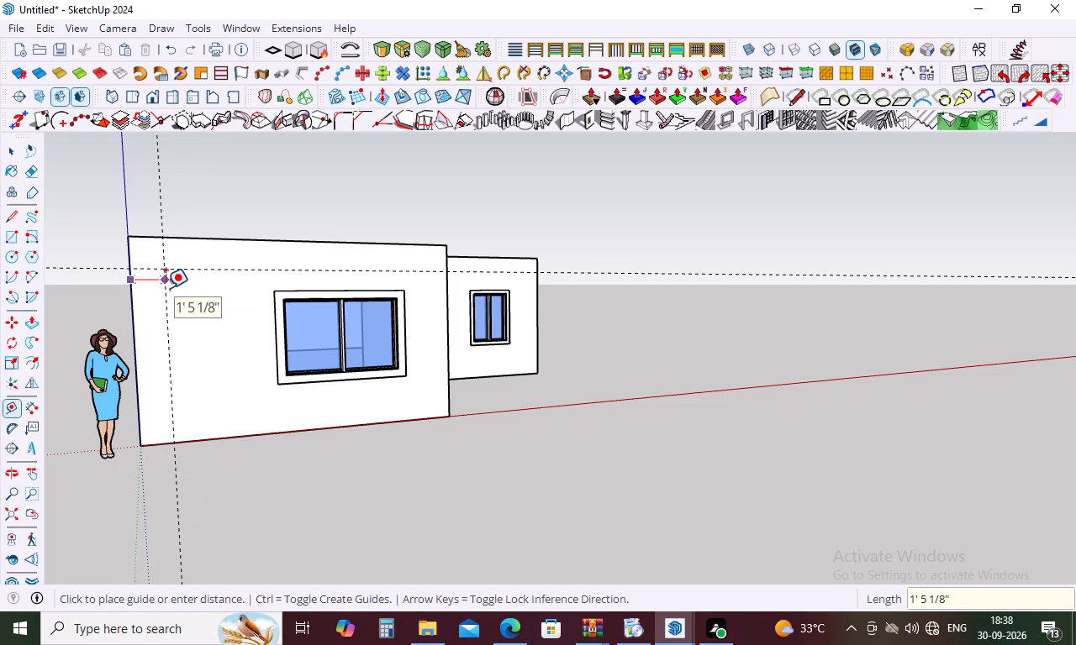
{"action": "type", "text": "2'"}
{"action": "key", "text": "Return"}
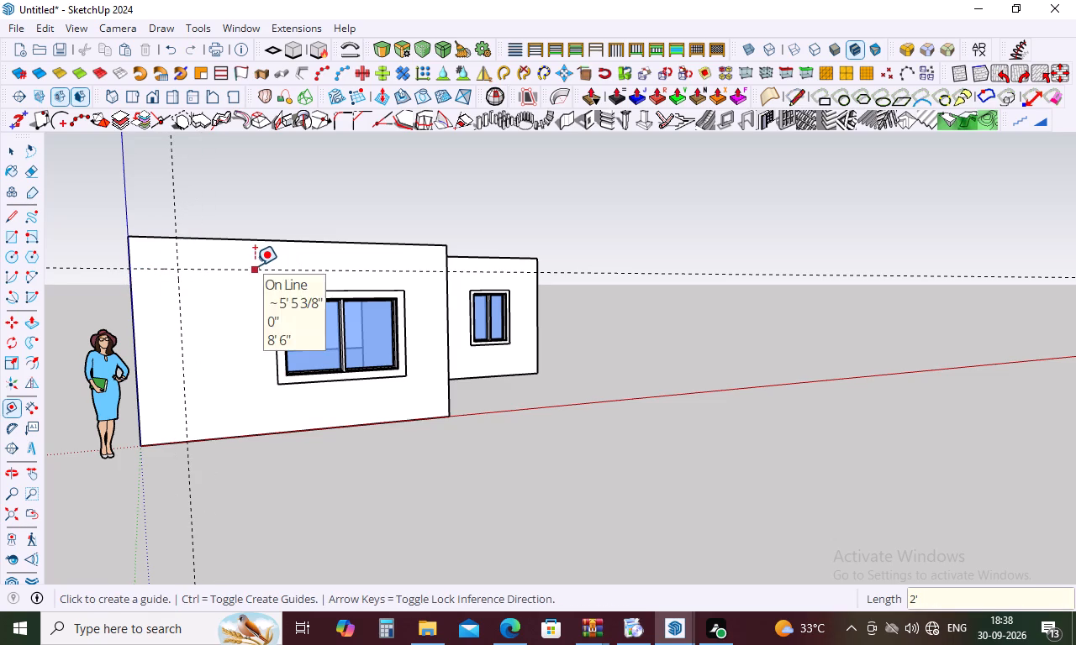
Place a second horizontal guide 2' below the first one on the projecting front wall.
{"action": "left_click", "coordinate": [245, 268]}
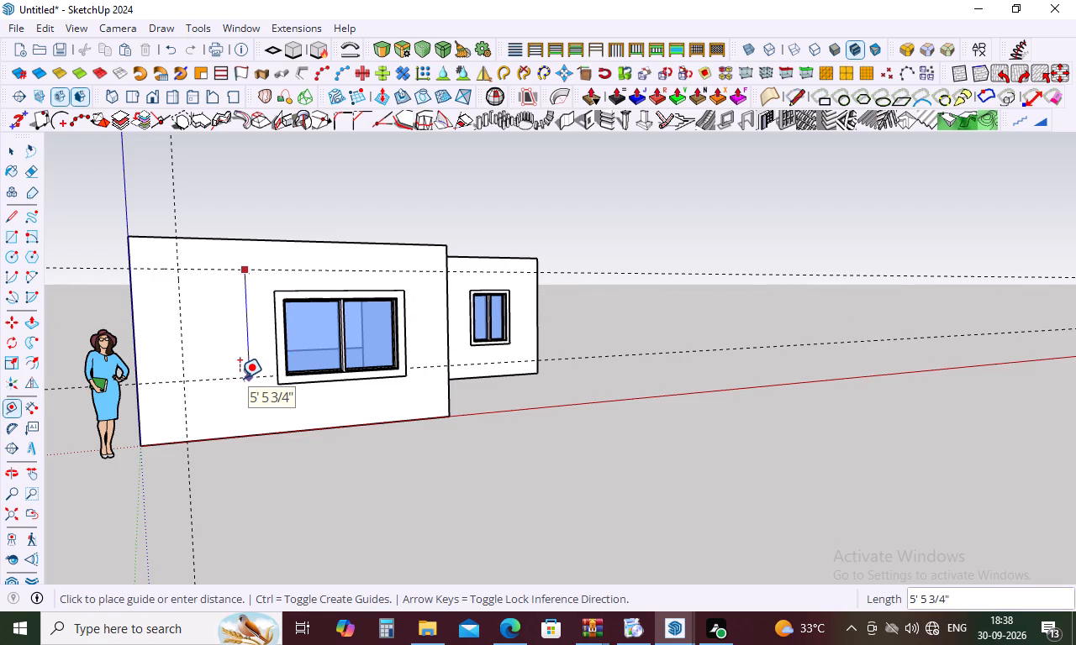
{"action": "type", "text": "2'"}
{"action": "key", "text": "Return"}
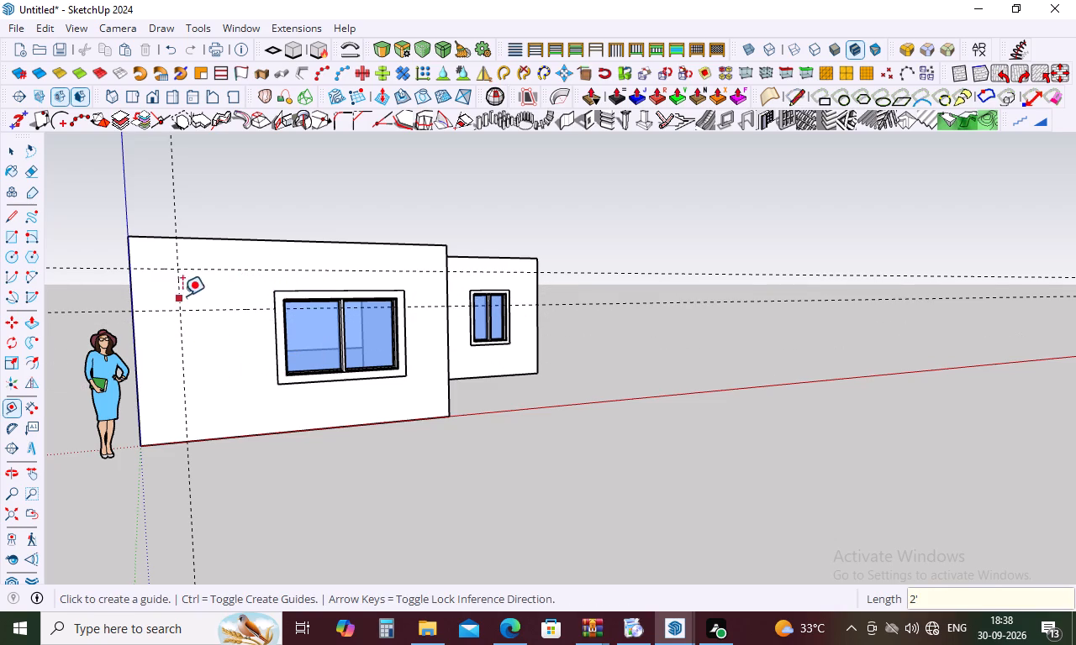
Place a second vertical guide 2' from the first one, toward the large front window.
{"action": "left_click", "coordinate": [174, 287]}
{"action": "key", "text": "2"}
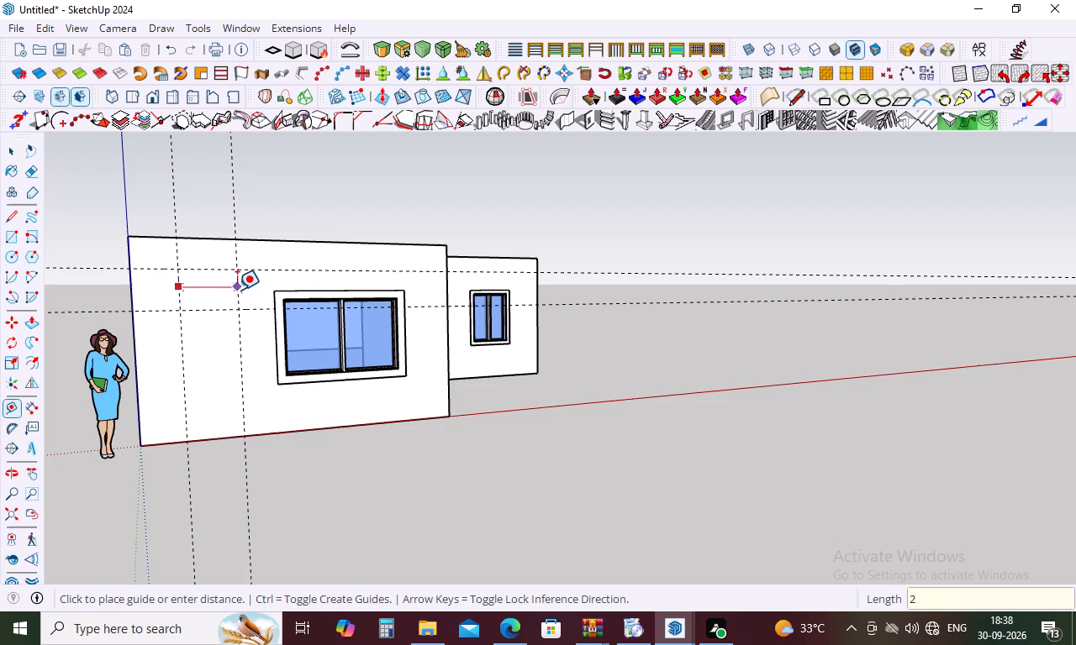
{"action": "key", "text": "apostrophe"}
{"action": "key", "text": "Return"}
{"action": "key", "text": "Escape"}
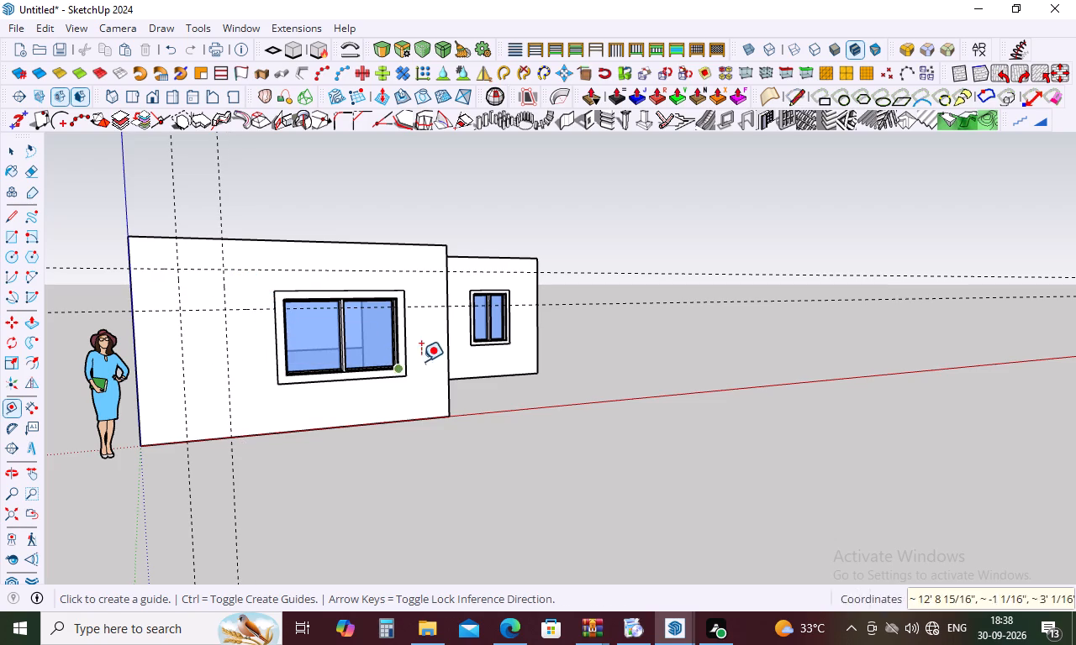
Set the MajWindow window type to Type A and start placing the window on the projecting front wall.
{"action": "middle_click", "coordinate": [445, 345]}
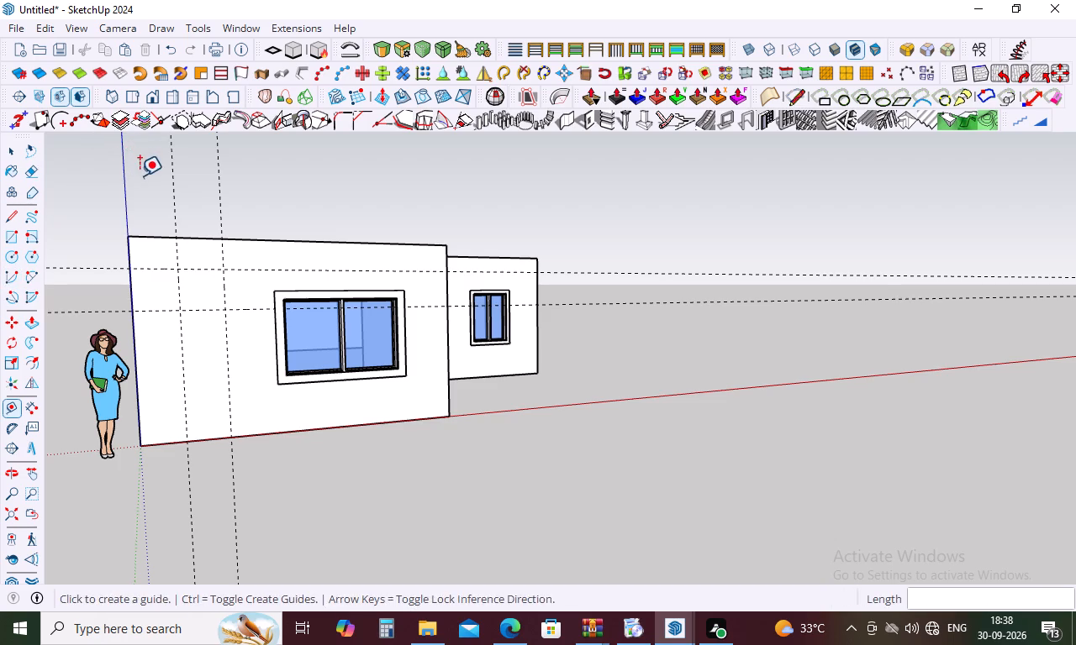
{"action": "left_click", "coordinate": [298, 30]}
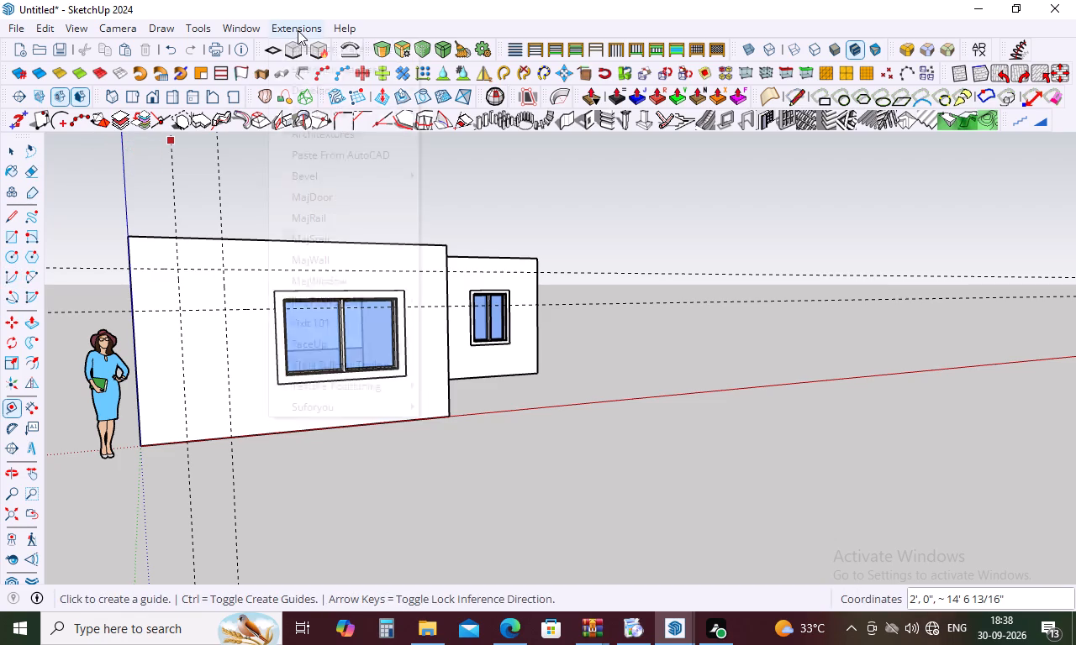
{"action": "left_click", "coordinate": [318, 283]}
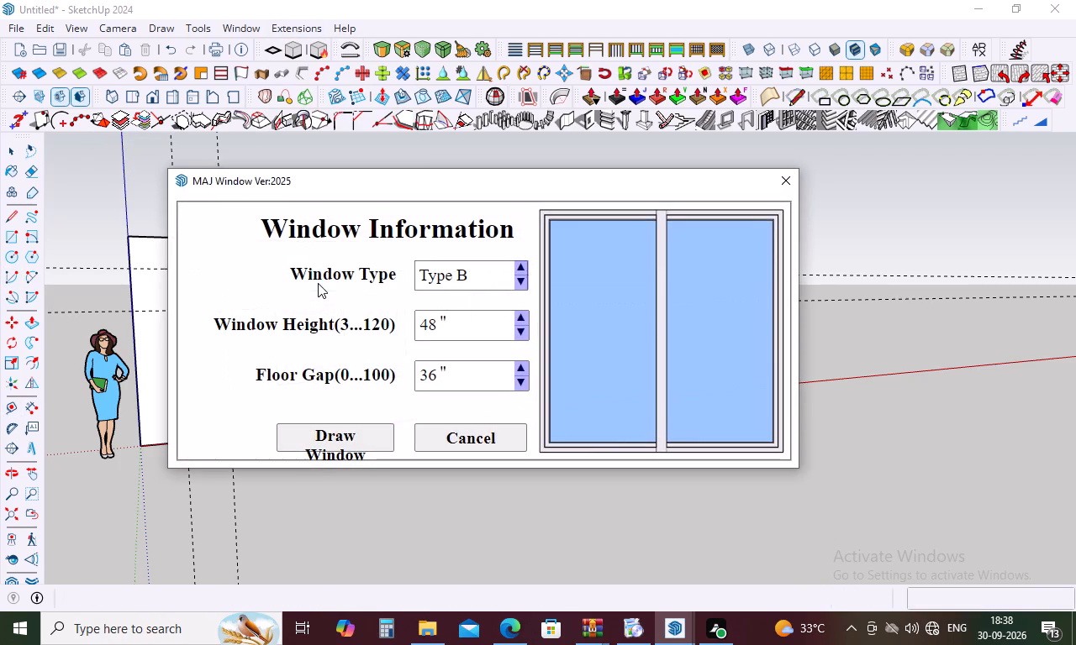
{"action": "left_click", "coordinate": [524, 266]}
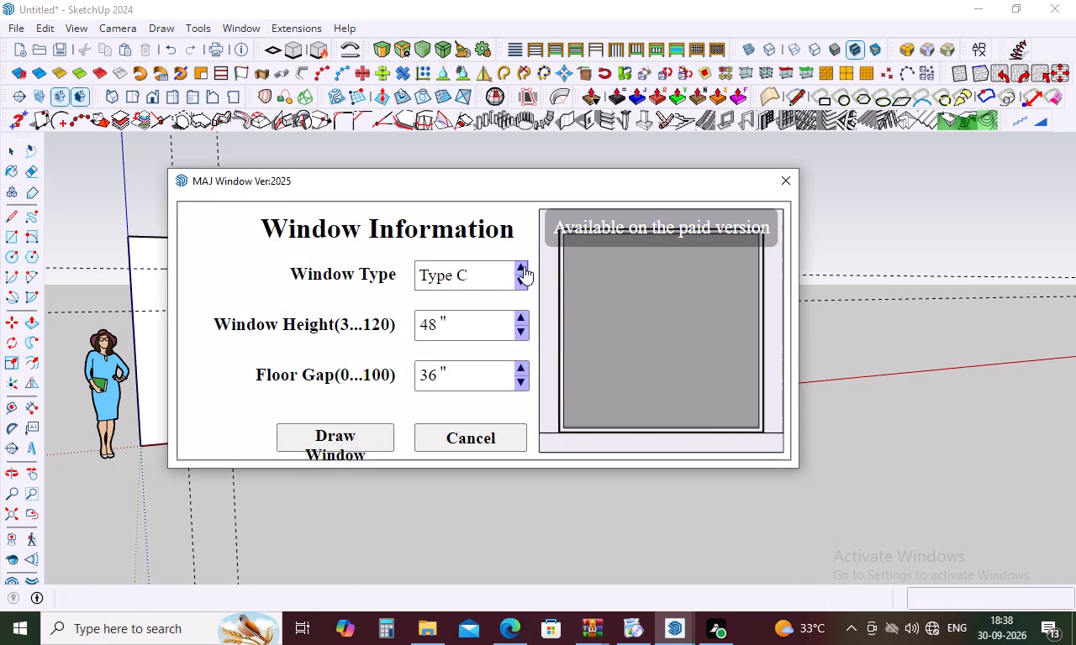
{"action": "left_click", "coordinate": [524, 266]}
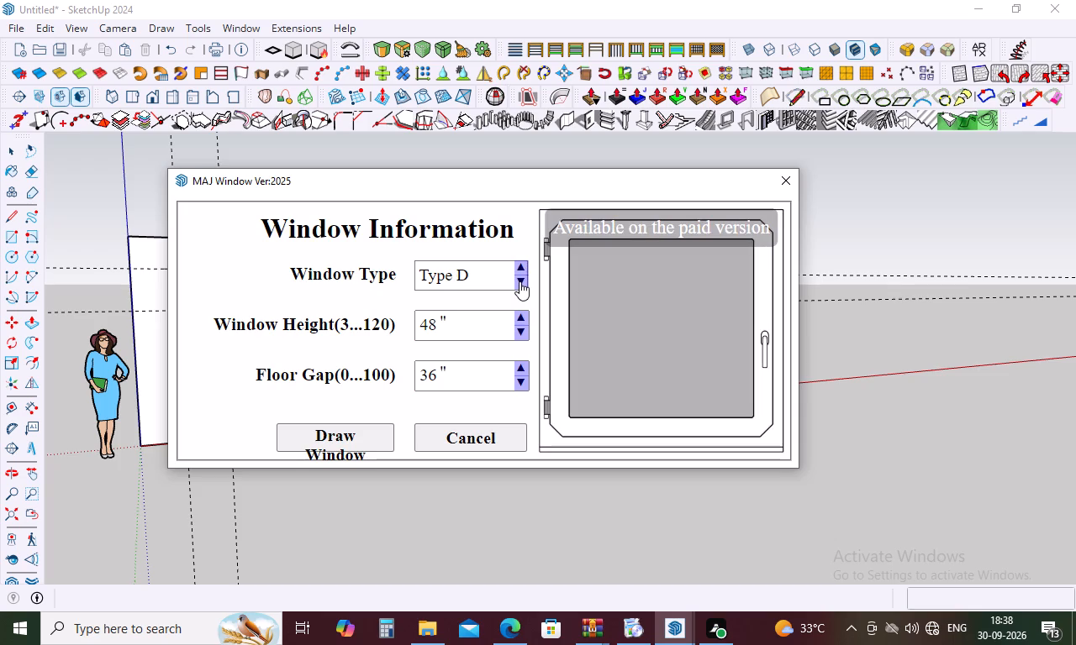
{"action": "left_click", "coordinate": [520, 281]}
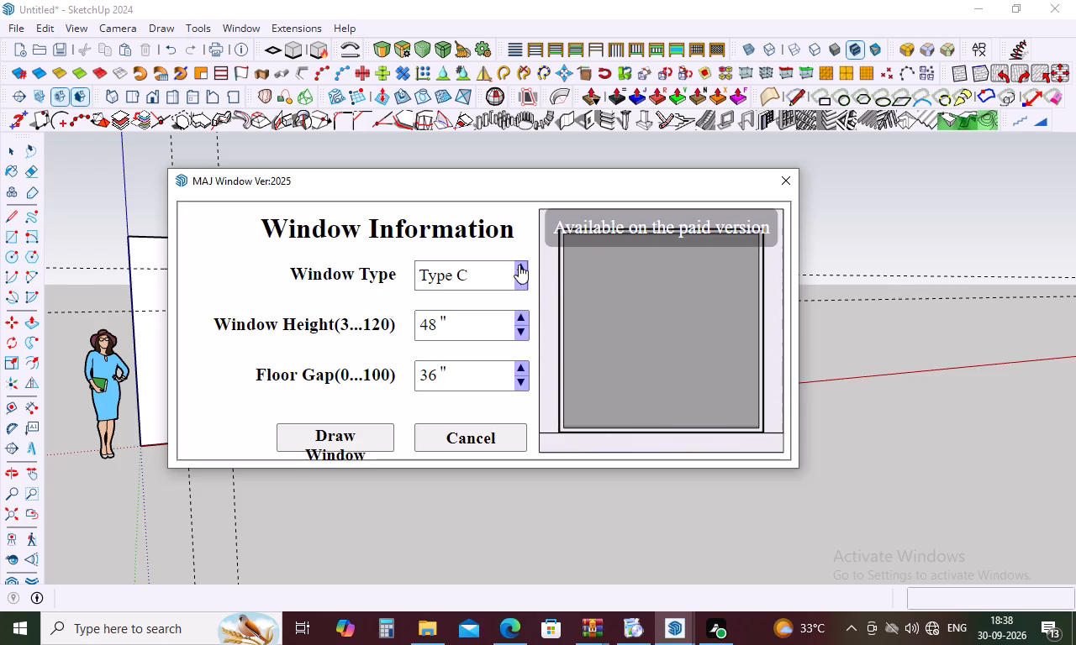
{"action": "left_click", "coordinate": [519, 265]}
{"action": "left_click", "coordinate": [519, 265]}
{"action": "left_click", "coordinate": [519, 265]}
{"action": "left_click", "coordinate": [519, 265]}
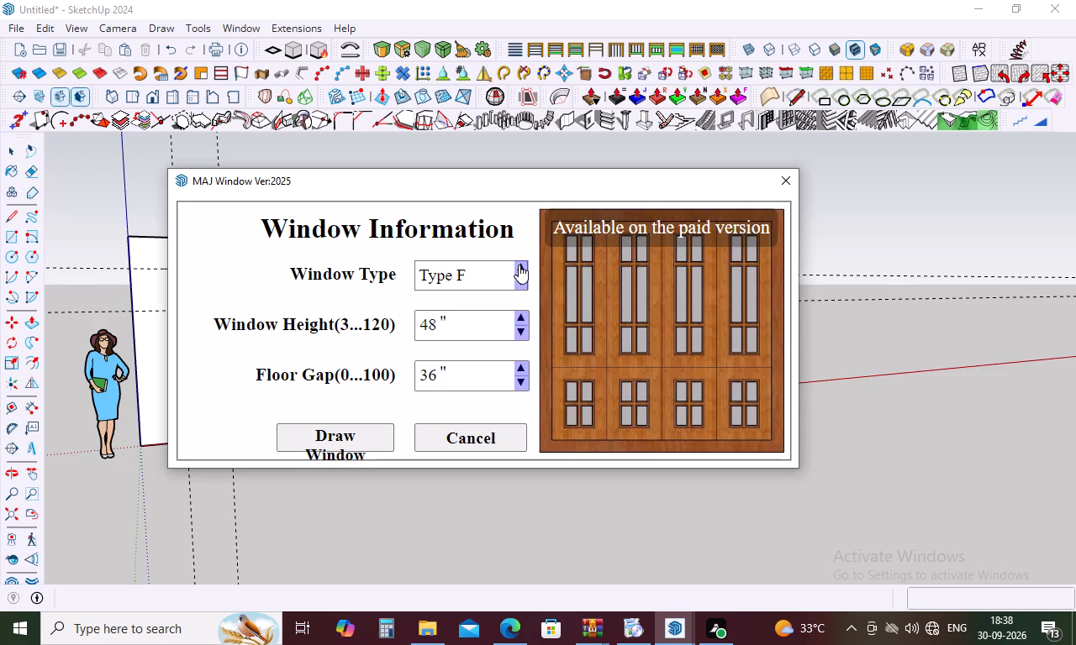
{"action": "left_click", "coordinate": [519, 265]}
{"action": "left_click", "coordinate": [519, 265]}
{"action": "left_click", "coordinate": [519, 265]}
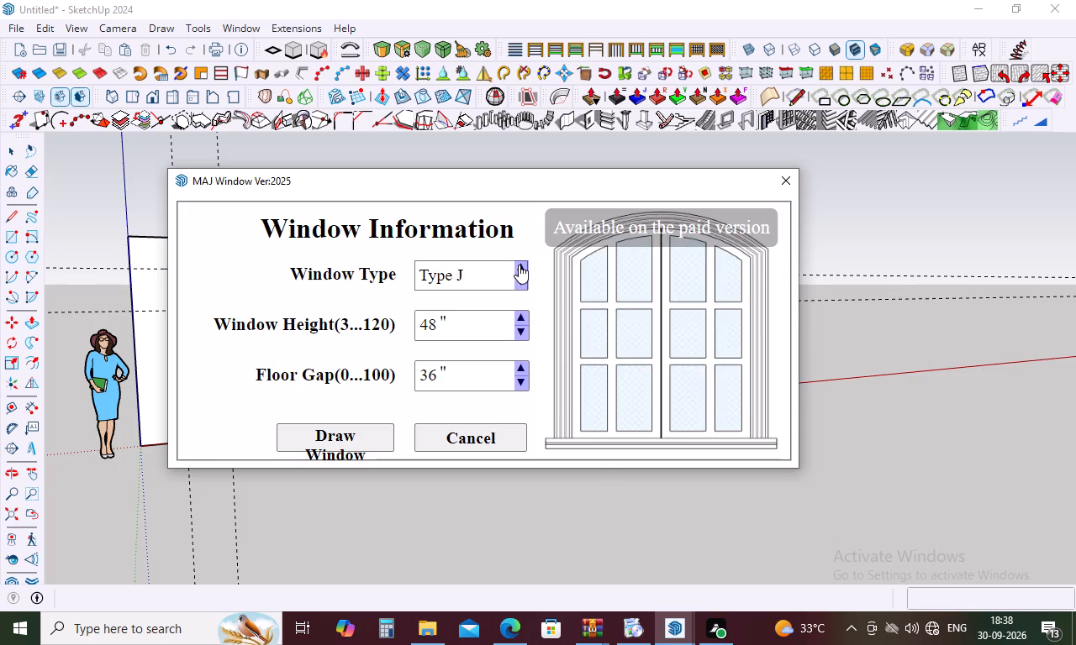
{"action": "left_click", "coordinate": [519, 265]}
{"action": "left_click", "coordinate": [519, 265]}
{"action": "left_click", "coordinate": [519, 265]}
{"action": "left_click", "coordinate": [519, 265]}
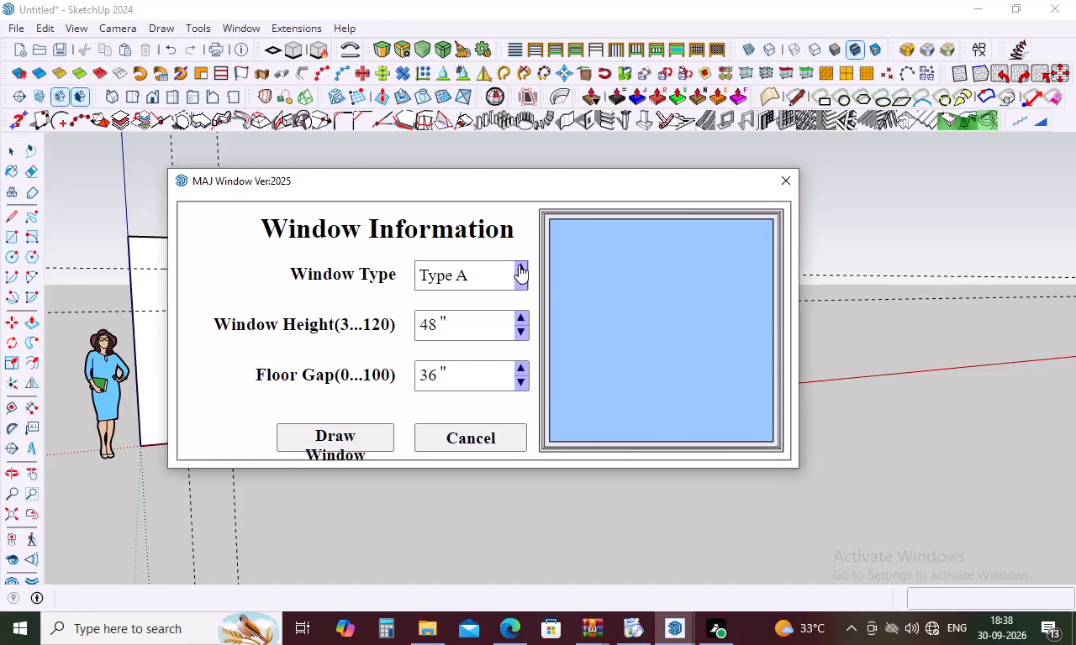
{"action": "left_click", "coordinate": [320, 439]}
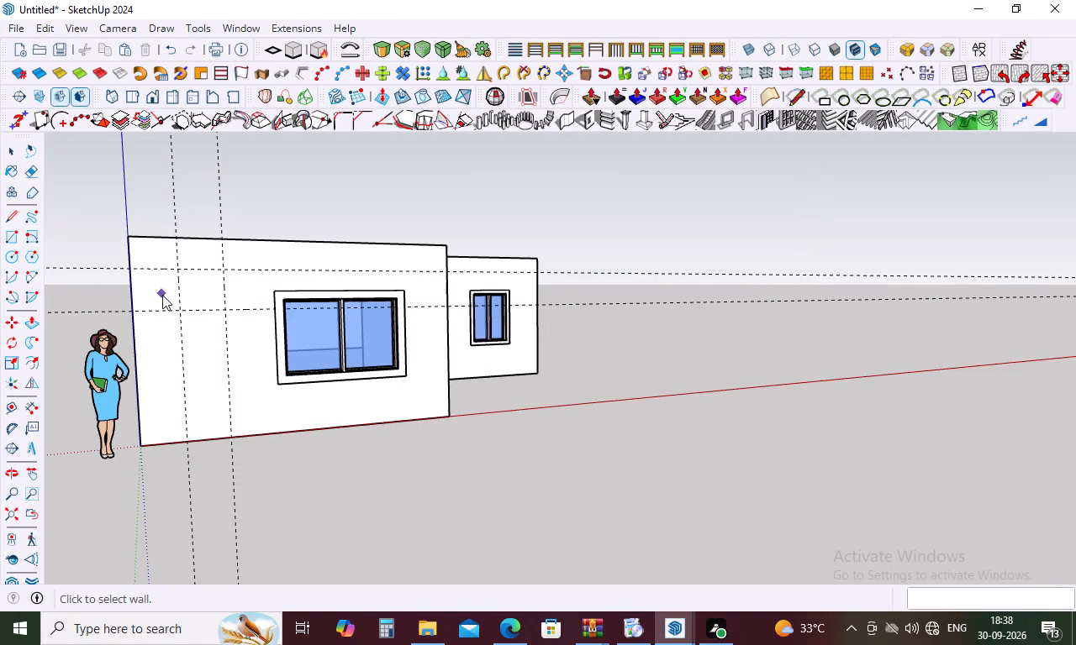
{"action": "left_click", "coordinate": [161, 295]}
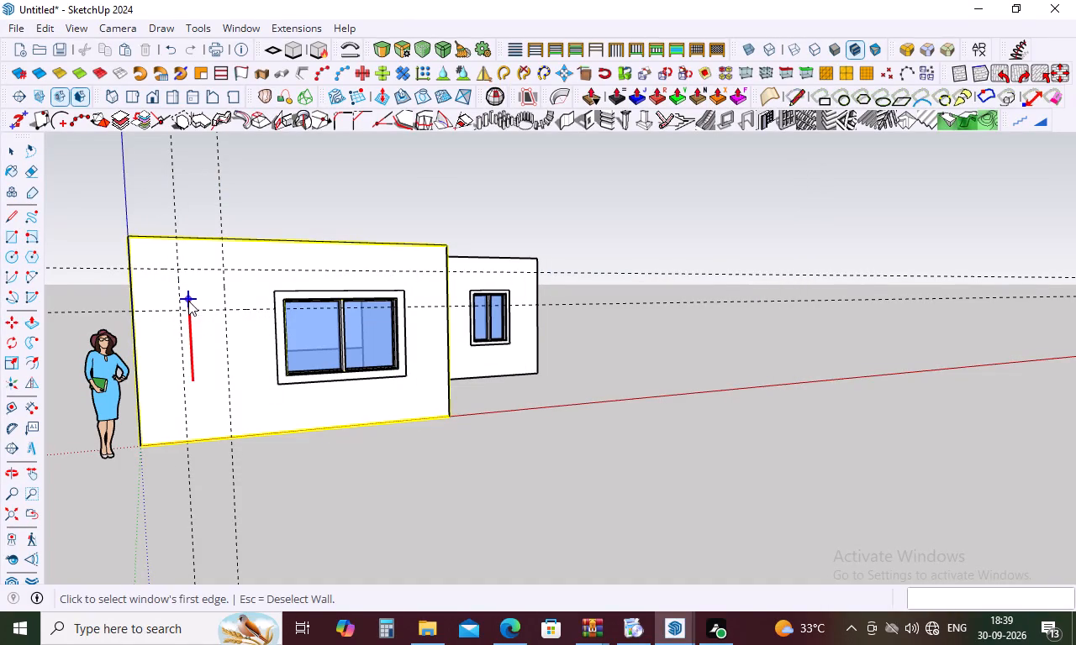
{"action": "key", "text": "Escape"}
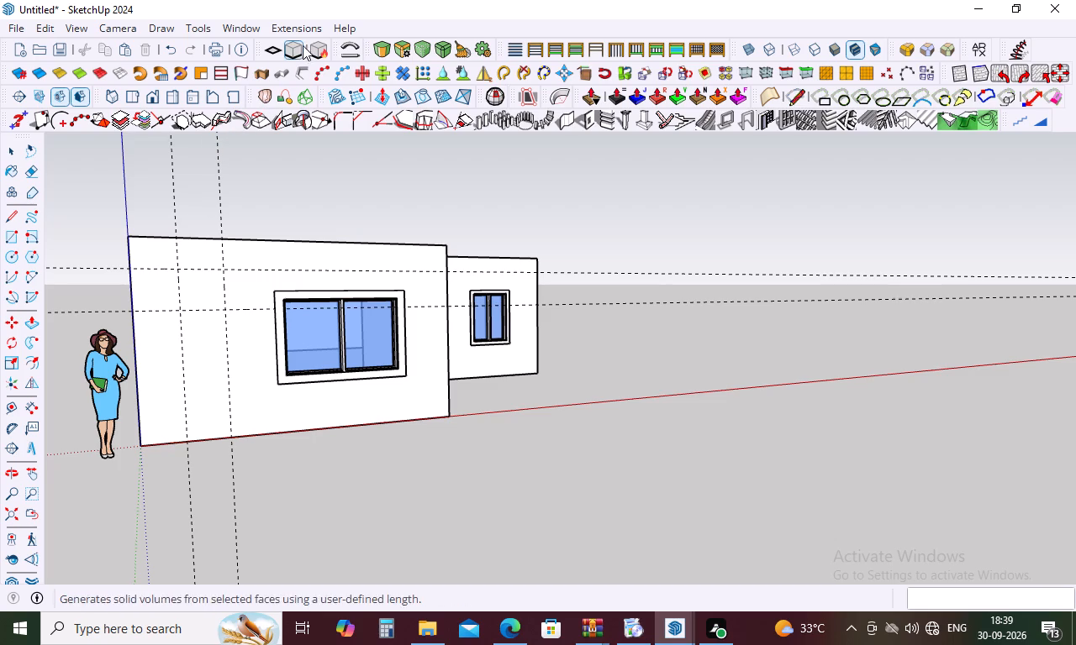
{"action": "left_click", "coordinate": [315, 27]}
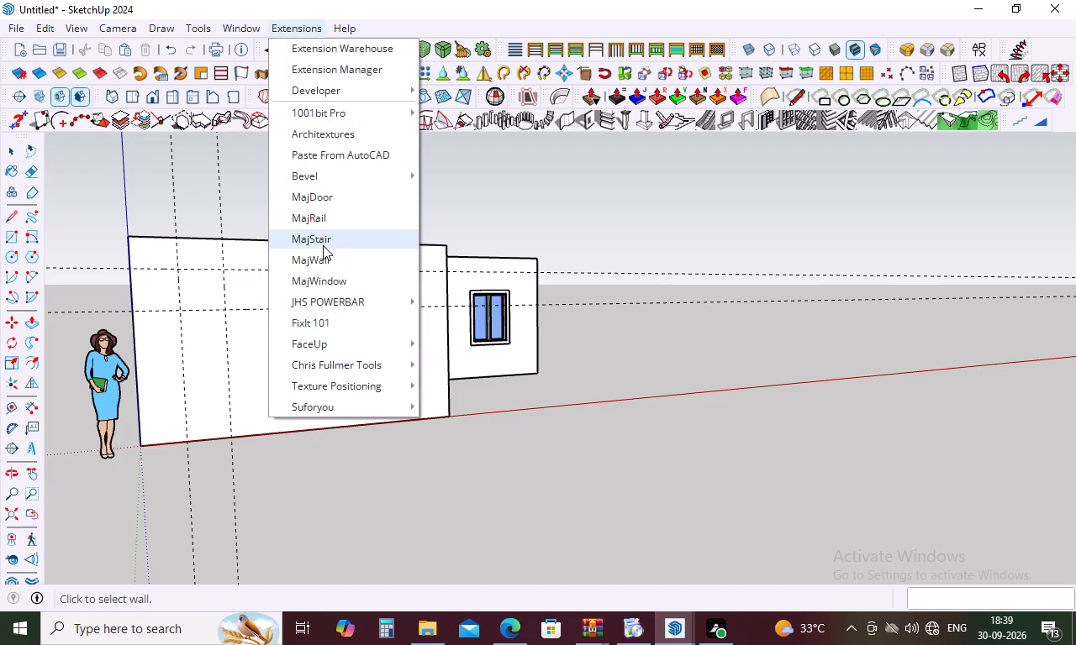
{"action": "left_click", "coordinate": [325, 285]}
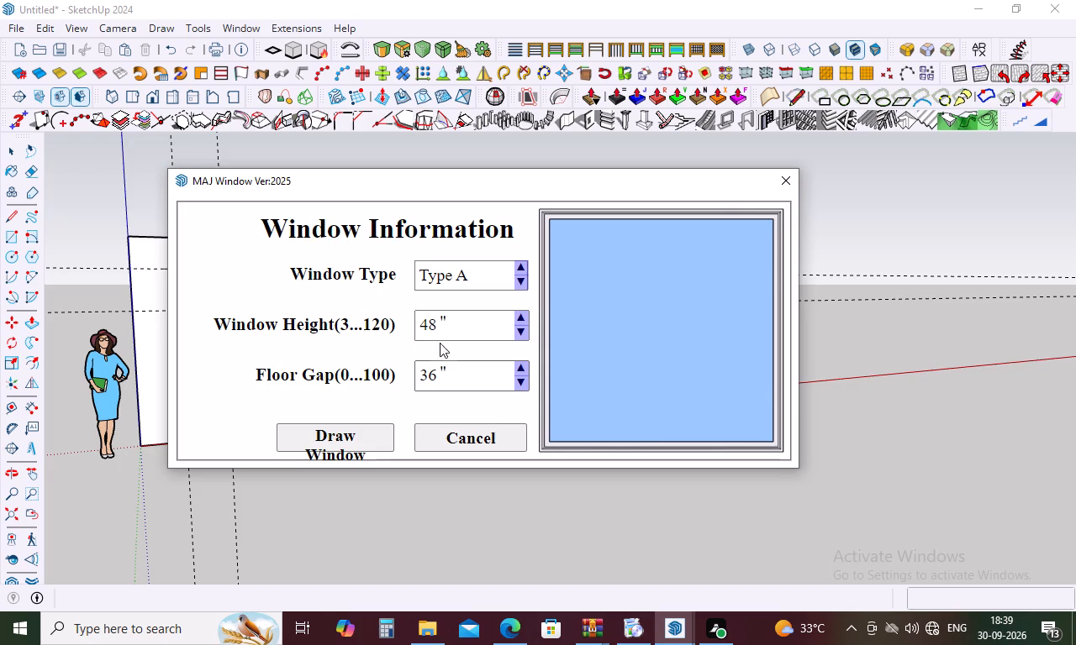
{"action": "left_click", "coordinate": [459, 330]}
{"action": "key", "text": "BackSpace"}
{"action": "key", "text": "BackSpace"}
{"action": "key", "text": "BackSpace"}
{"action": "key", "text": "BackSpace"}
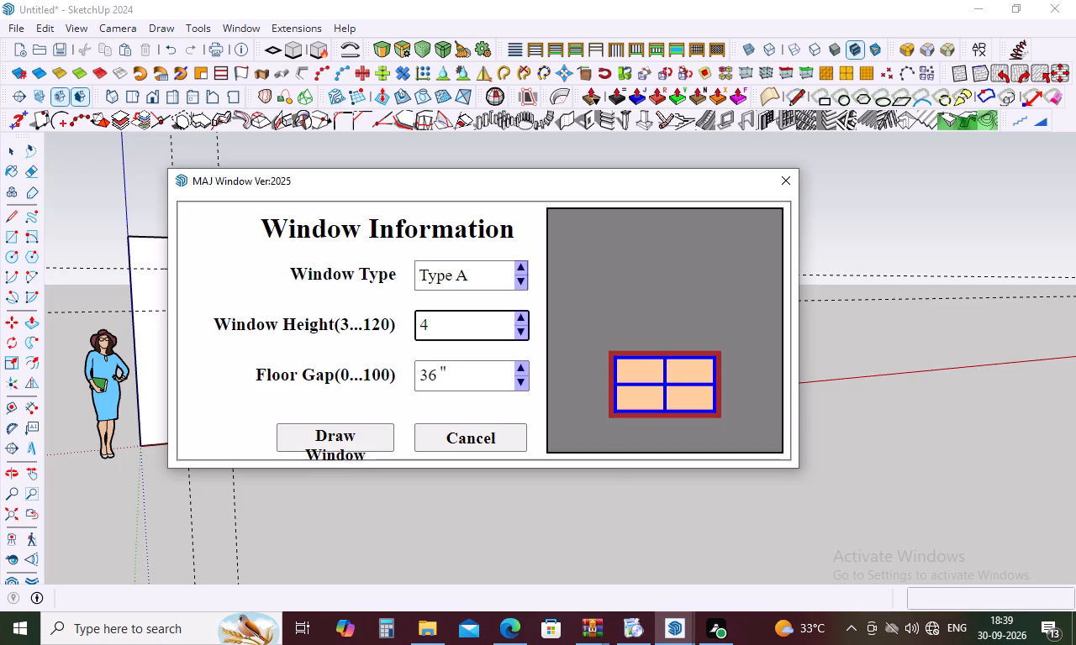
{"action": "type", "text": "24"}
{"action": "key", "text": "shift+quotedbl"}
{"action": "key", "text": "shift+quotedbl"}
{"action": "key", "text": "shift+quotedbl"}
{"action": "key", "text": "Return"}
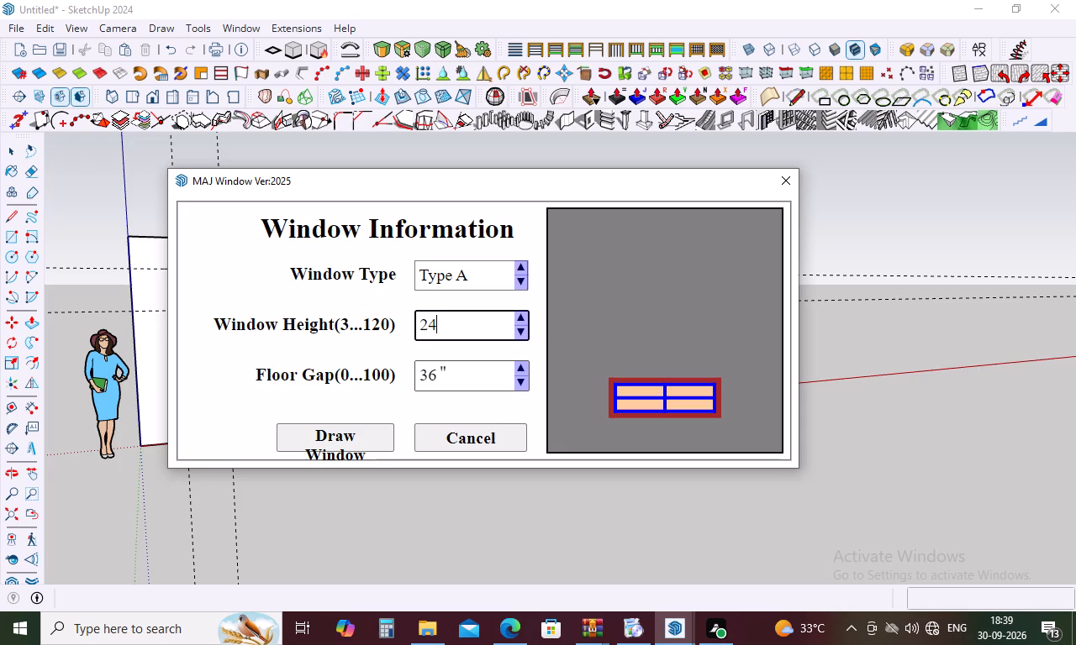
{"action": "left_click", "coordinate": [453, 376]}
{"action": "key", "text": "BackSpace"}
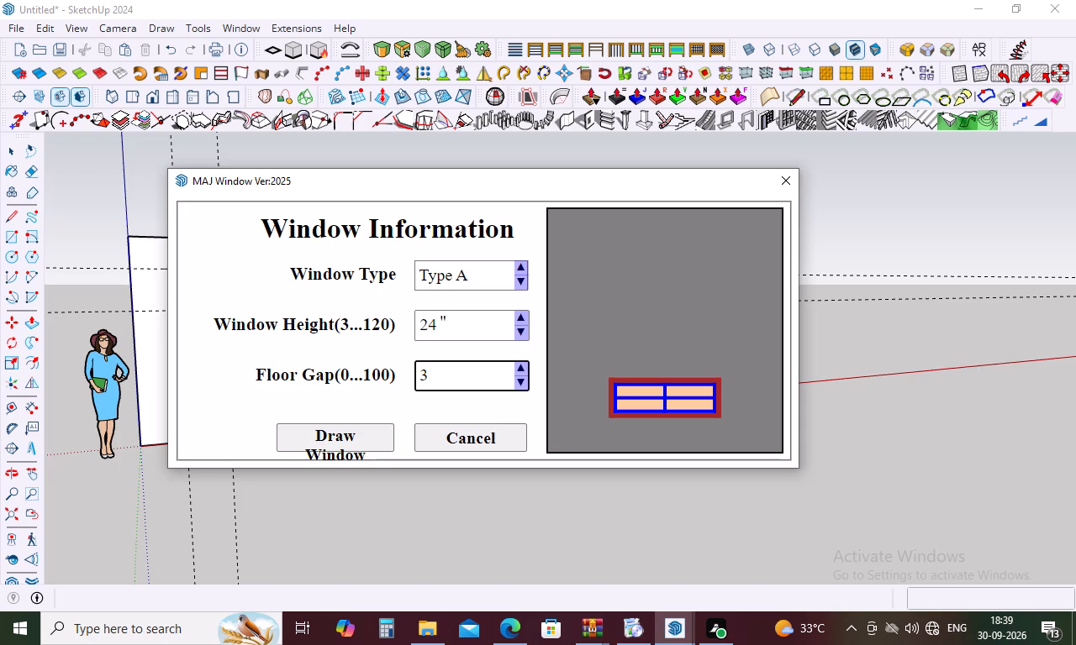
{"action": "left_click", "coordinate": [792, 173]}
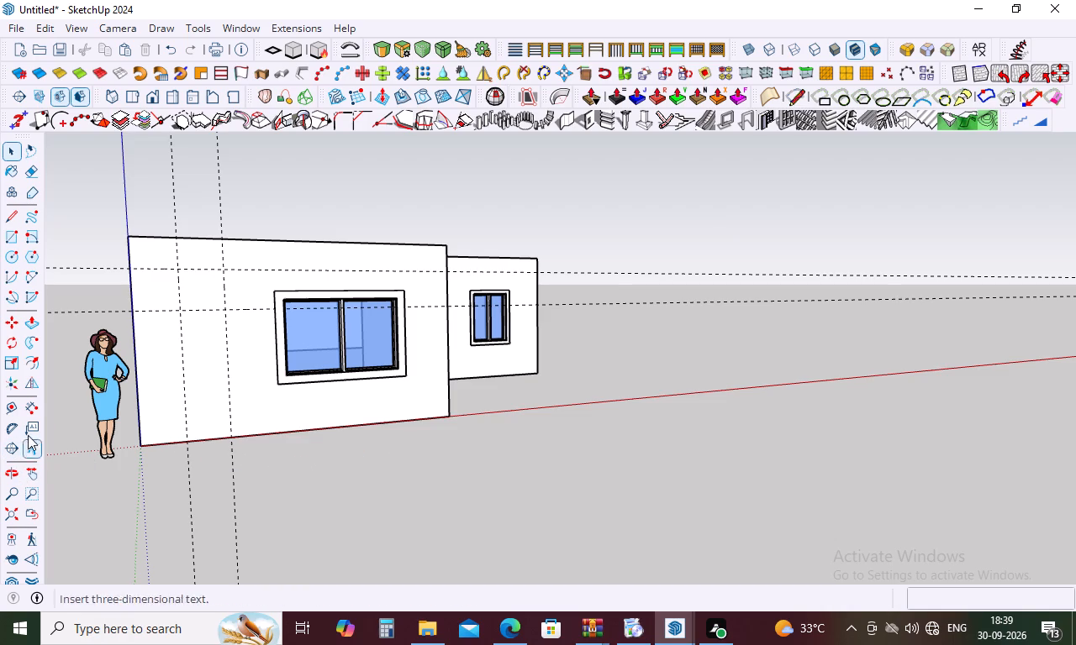
Measure the height from the projecting front wall's base to the lower horizontal guide, along the vertical guide nearer the origin.
{"action": "left_click", "coordinate": [28, 410]}
{"action": "left_click", "coordinate": [186, 443]}
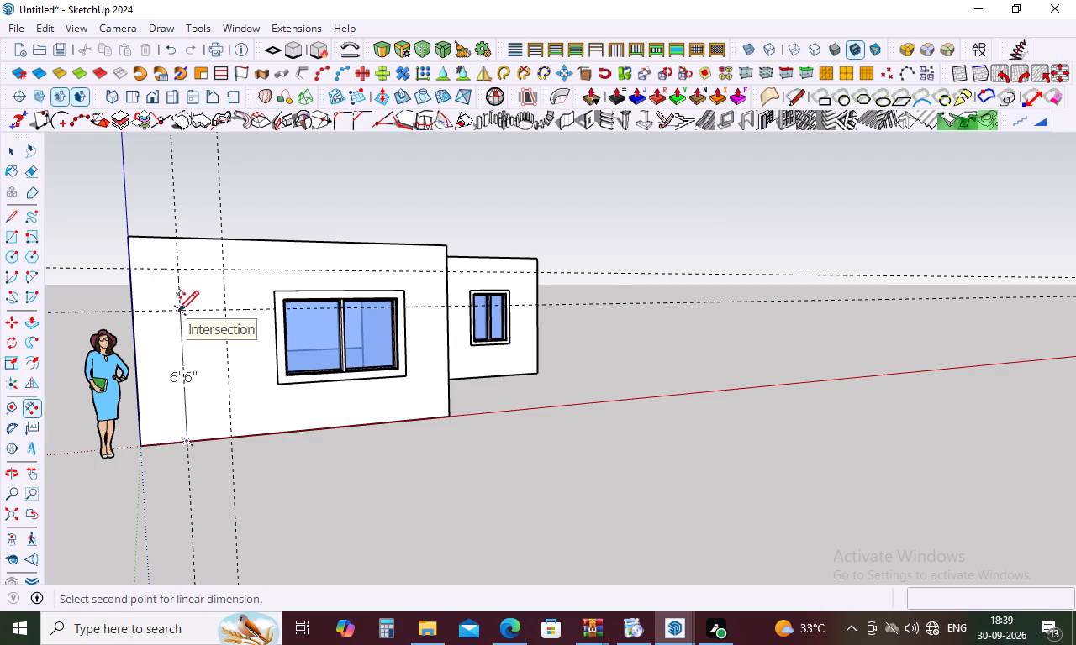
{"action": "key", "text": "Escape"}
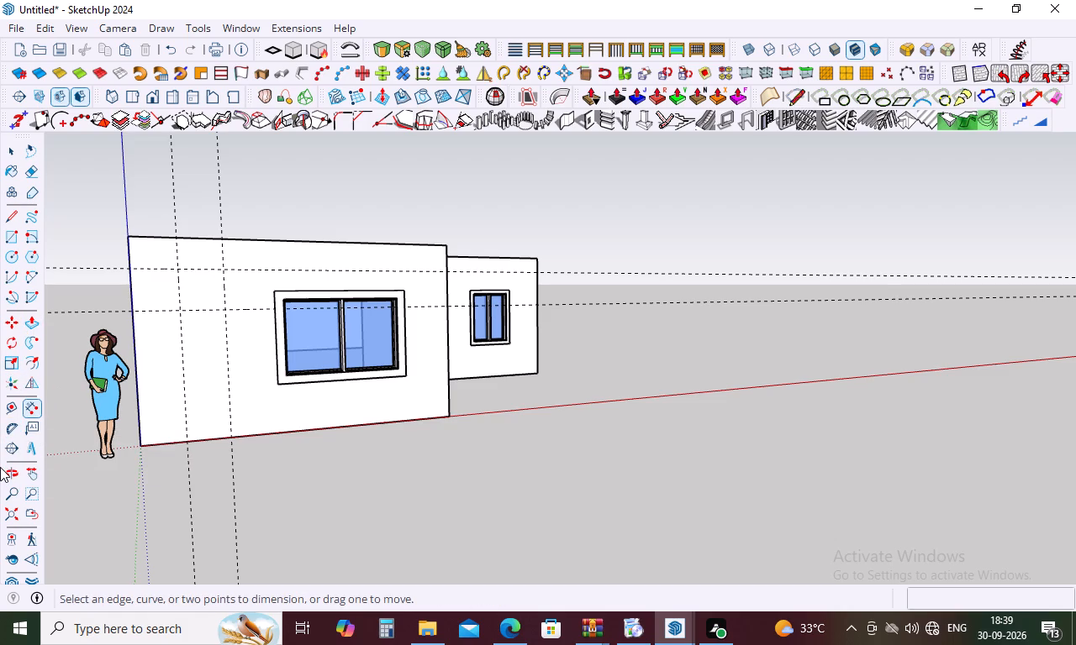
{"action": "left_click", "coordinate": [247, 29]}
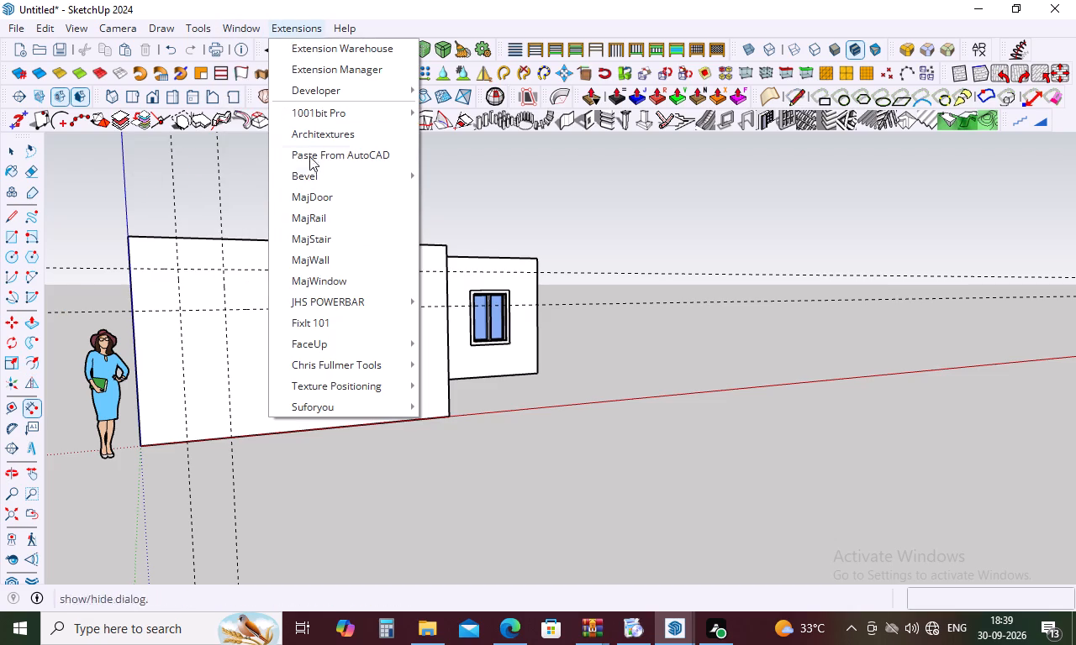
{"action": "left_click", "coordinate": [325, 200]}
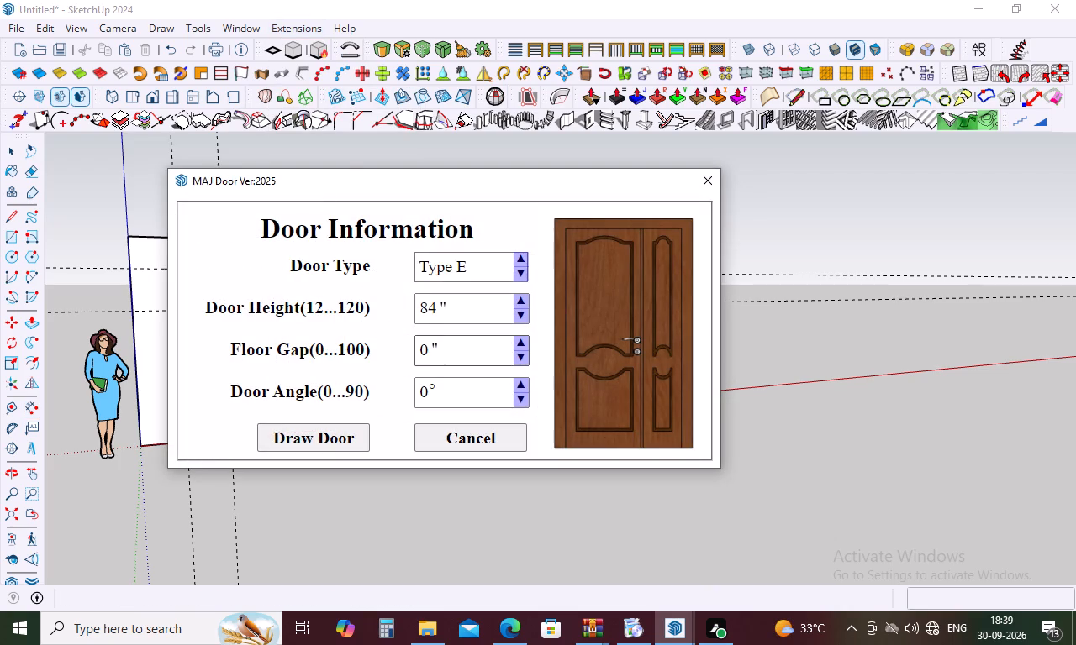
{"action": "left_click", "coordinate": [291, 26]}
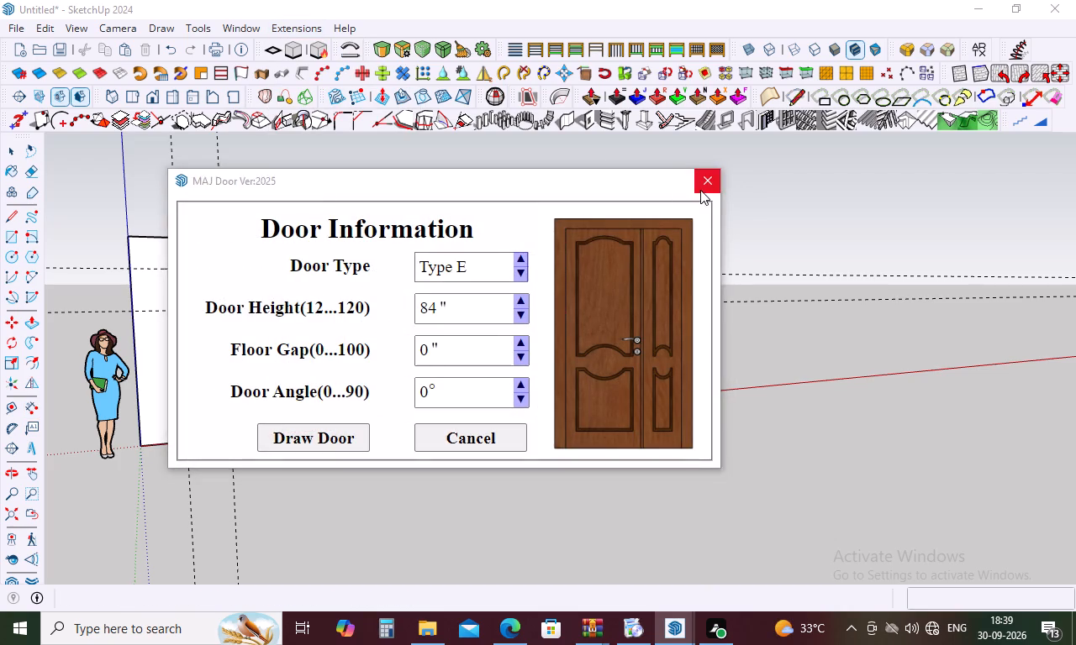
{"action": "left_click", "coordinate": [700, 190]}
Set the MajWindow floor gap to 78" for the Type A window and pick the projecting front wall as its host.
{"action": "left_click", "coordinate": [297, 30]}
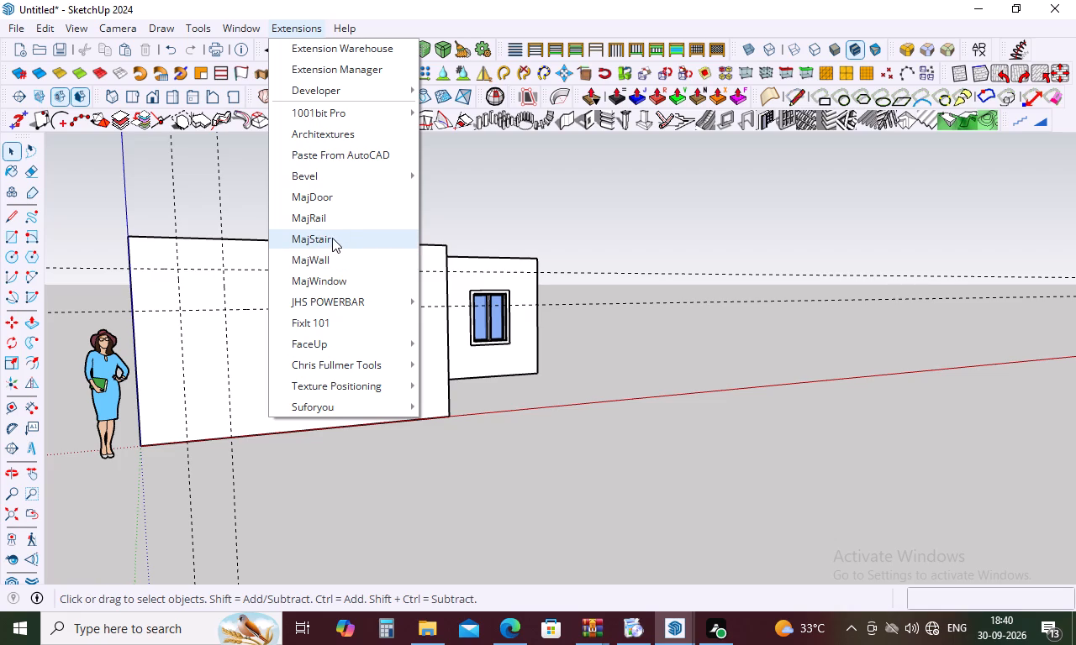
{"action": "left_click", "coordinate": [330, 278]}
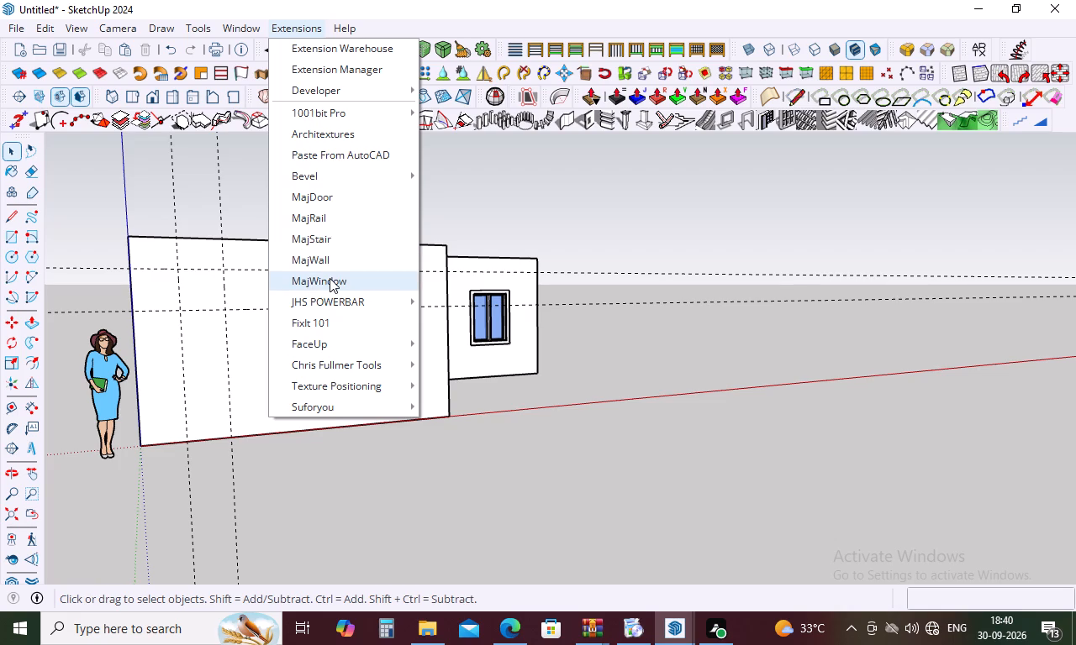
{"action": "left_click", "coordinate": [447, 330]}
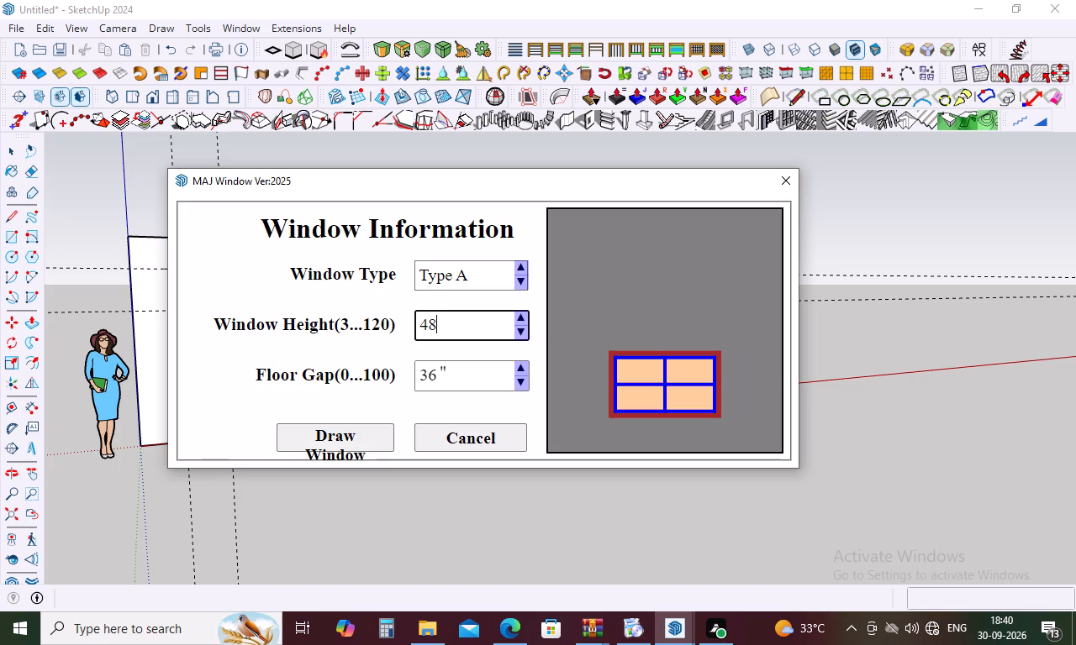
{"action": "left_click", "coordinate": [440, 385]}
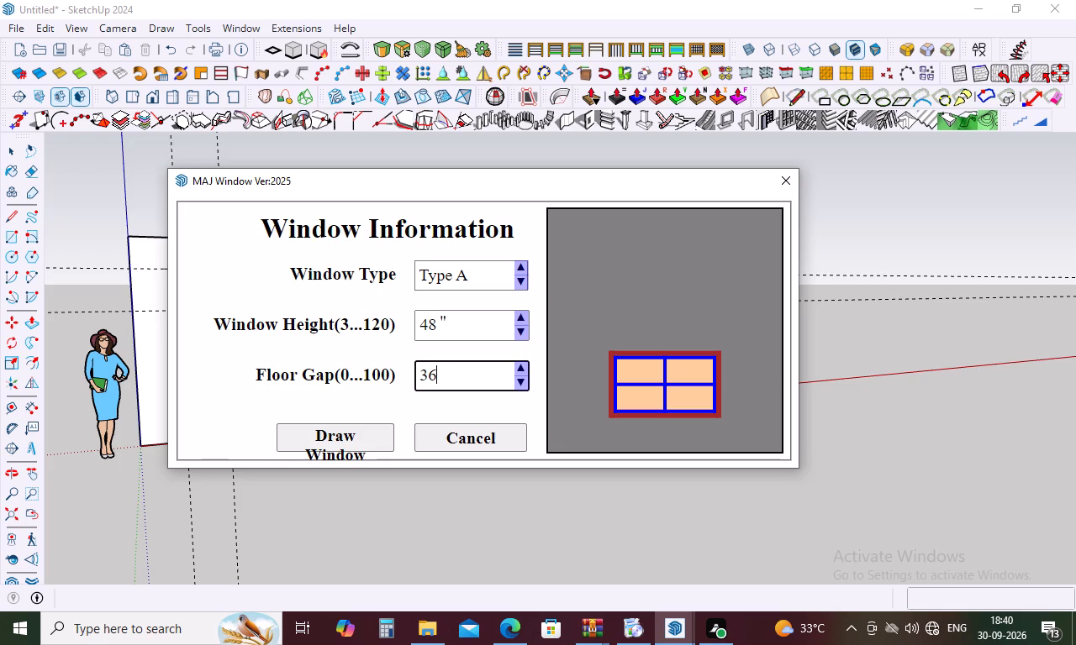
{"action": "key", "text": "BackSpace"}
{"action": "key", "text": "BackSpace"}
{"action": "key", "text": "7"}
{"action": "key", "text": "8"}
{"action": "left_click", "coordinate": [352, 432]}
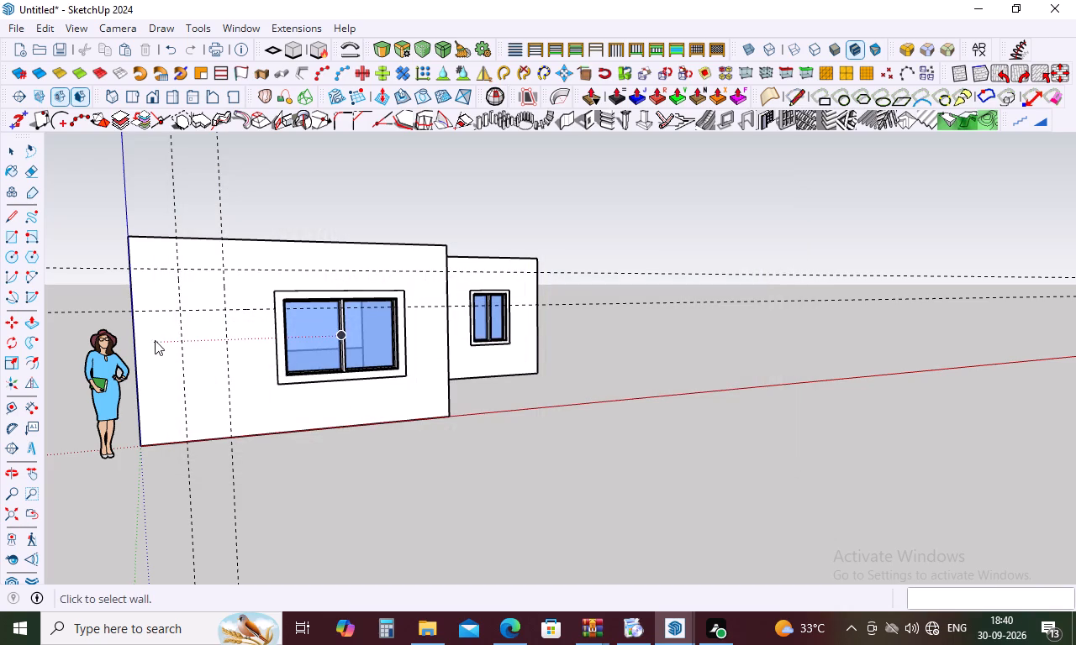
{"action": "left_click", "coordinate": [152, 299]}
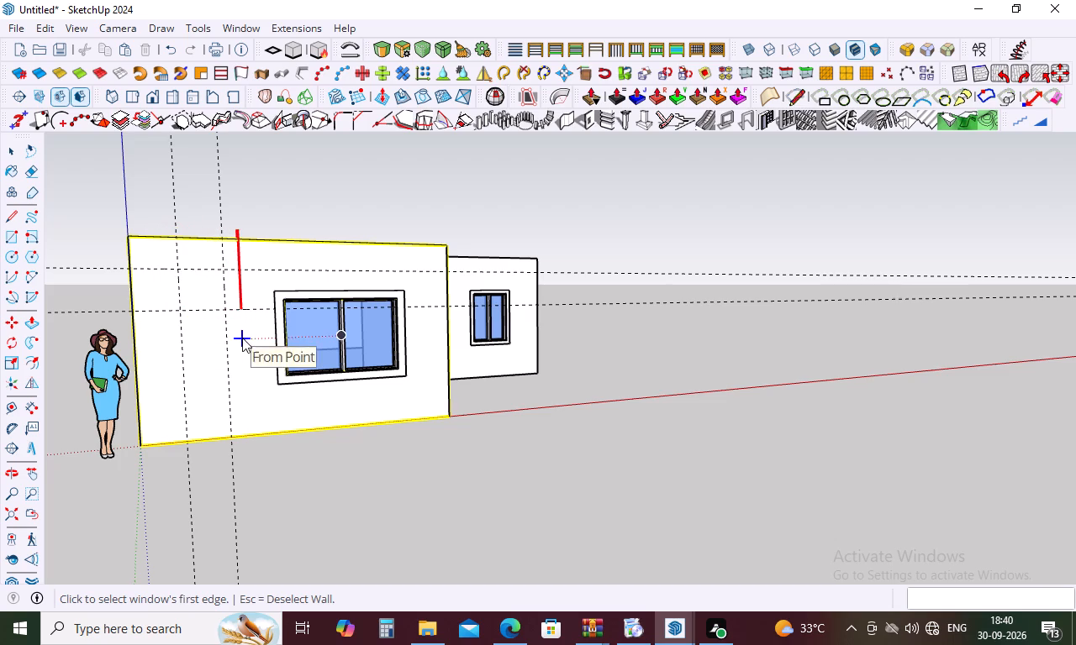
Set the MajWindow height to 24" and place the Type A window on the projecting front wall between the two vertical guides.
{"action": "left_click", "coordinate": [313, 28]}
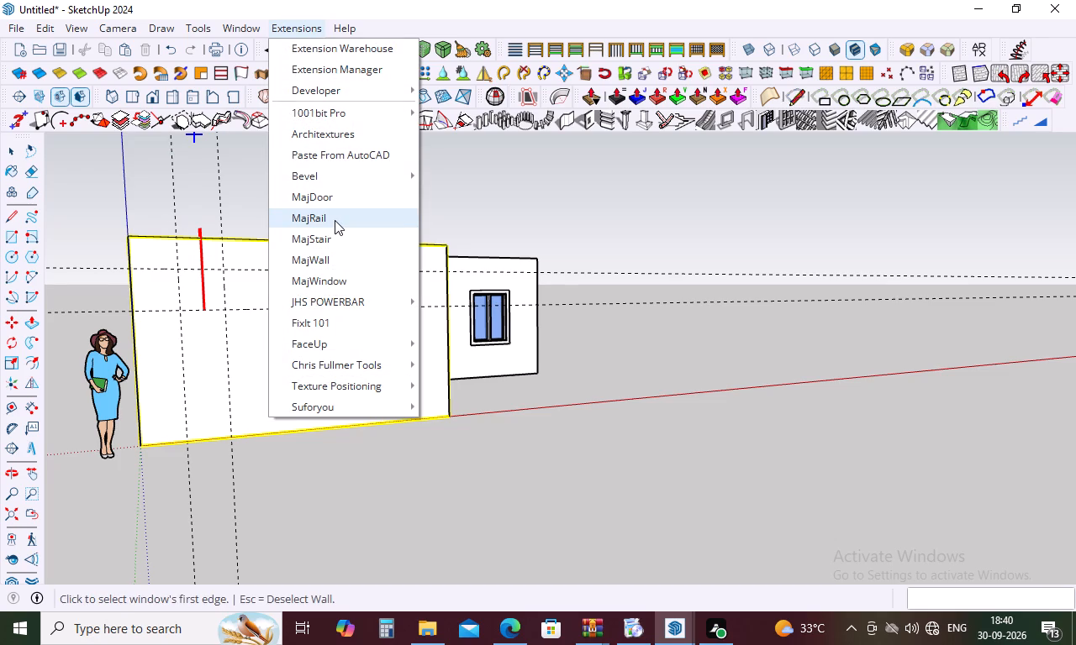
{"action": "left_click", "coordinate": [325, 279]}
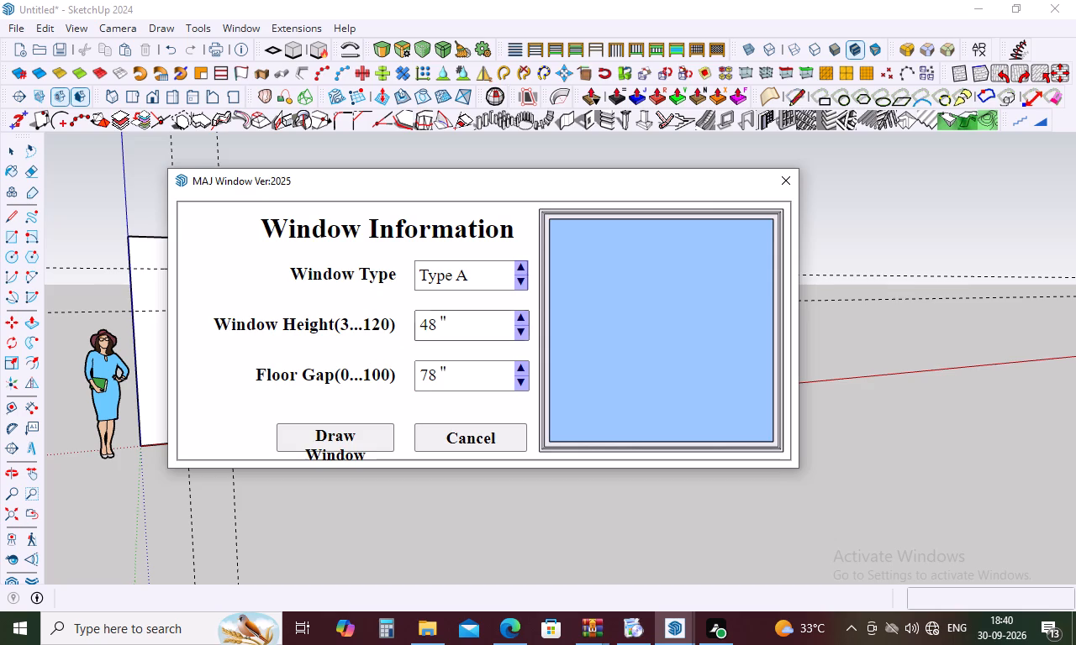
{"action": "left_click", "coordinate": [448, 328]}
{"action": "key", "text": "BackSpace"}
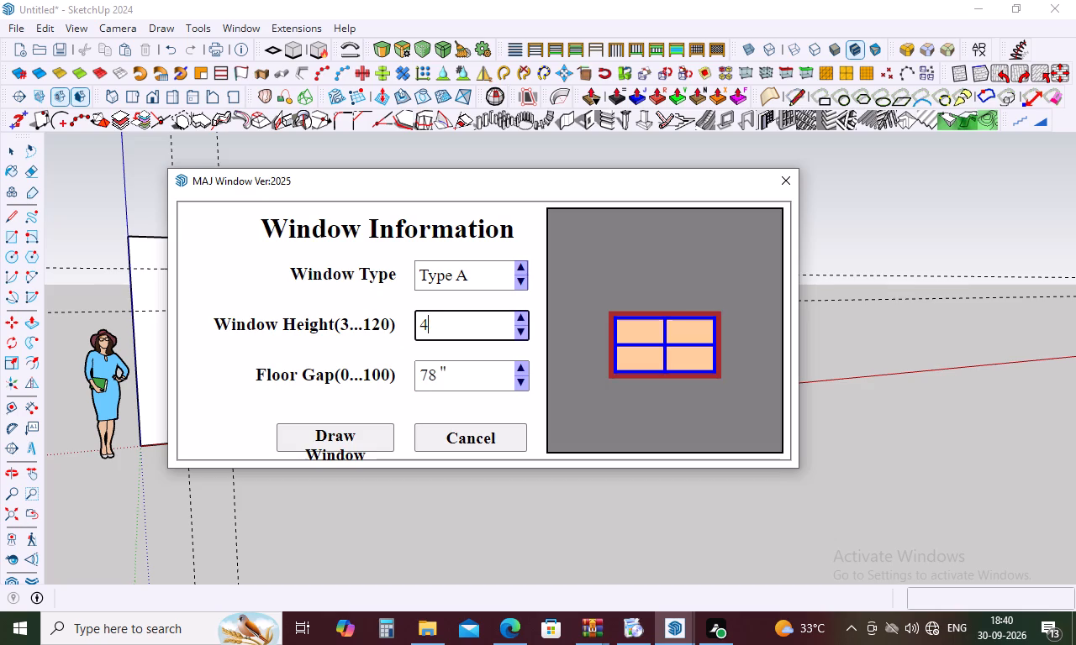
{"action": "key", "text": "BackSpace"}
{"action": "type", "text": "24"}
{"action": "key", "text": "shift+quotedbl"}
{"action": "key", "text": "shift+quotedbl"}
{"action": "key", "text": "Return"}
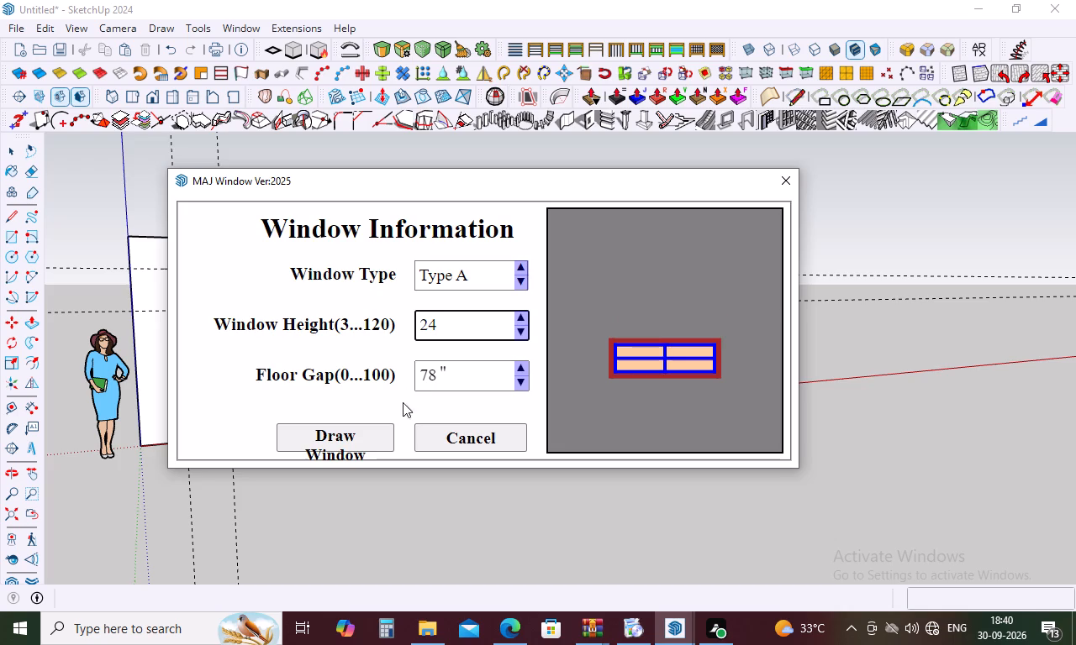
{"action": "left_click", "coordinate": [371, 437]}
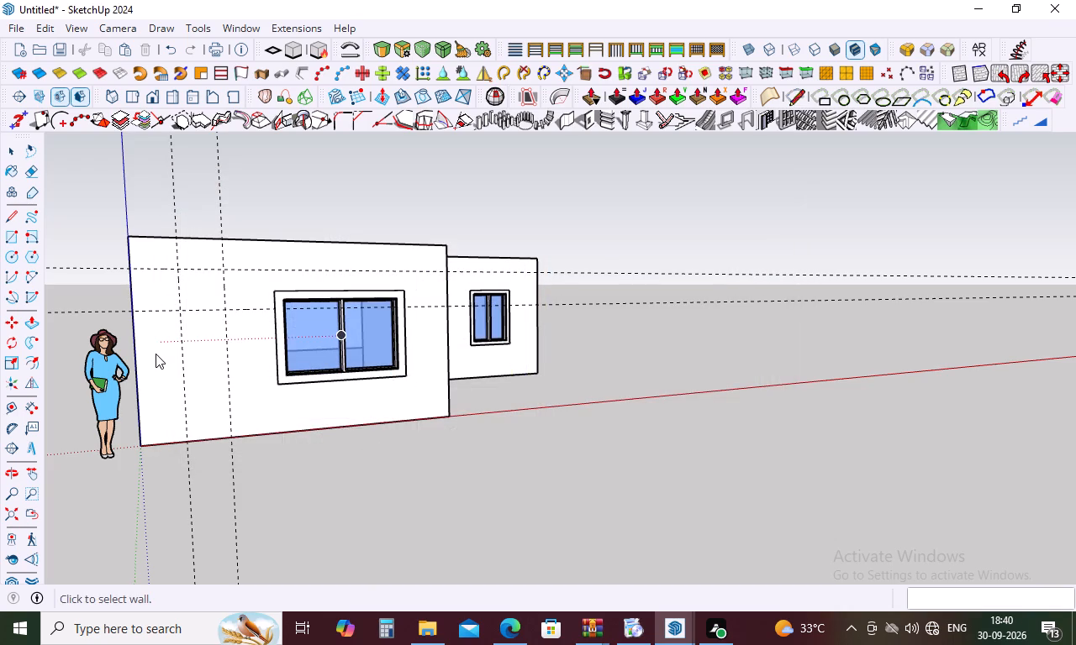
{"action": "left_click", "coordinate": [156, 355]}
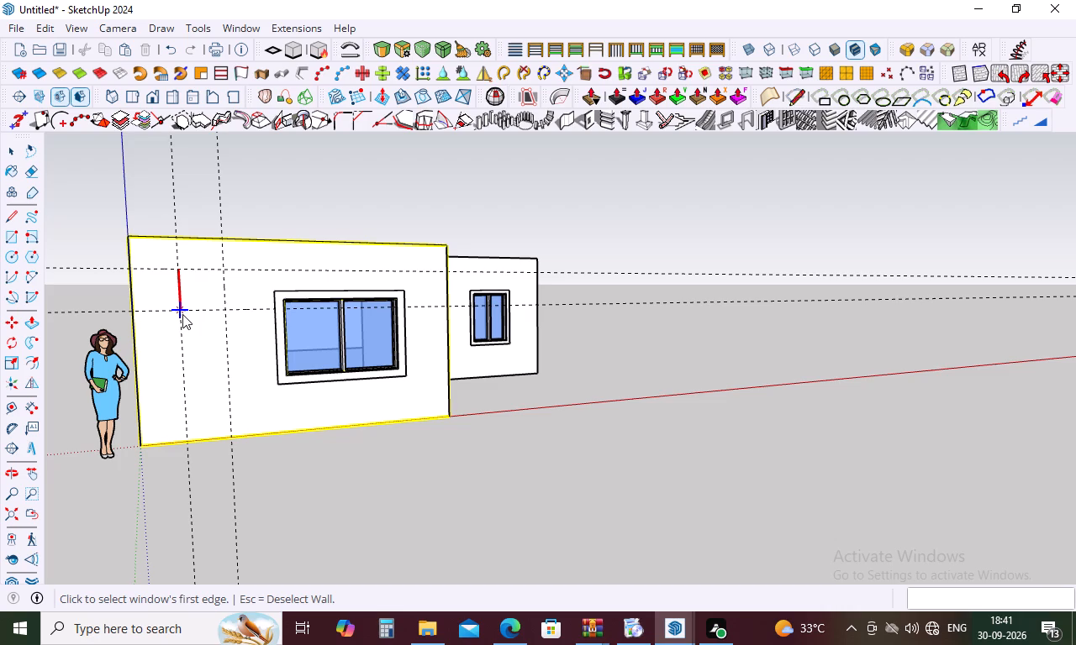
{"action": "left_click", "coordinate": [181, 311]}
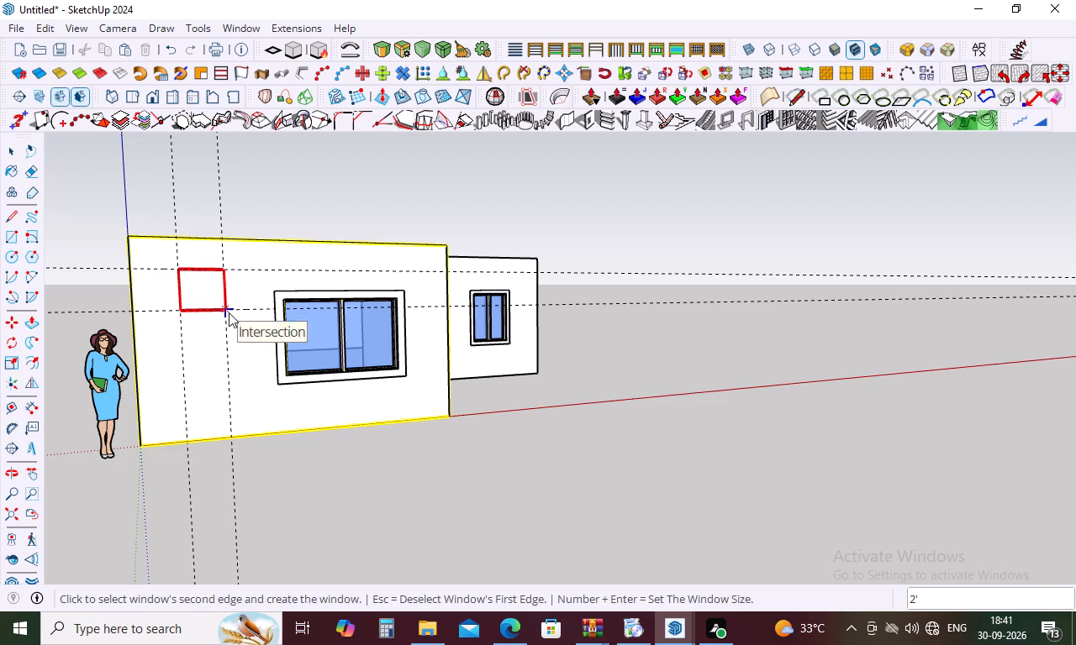
{"action": "left_click", "coordinate": [229, 312]}
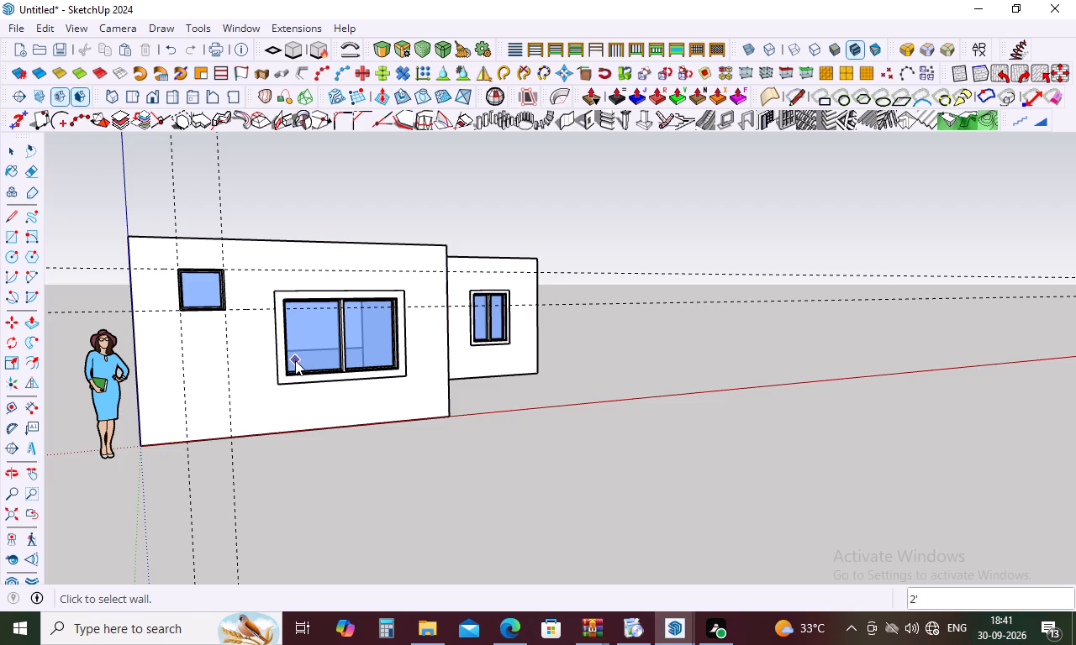
{"action": "key", "text": "space"}
{"action": "left_click", "coordinate": [307, 508]}
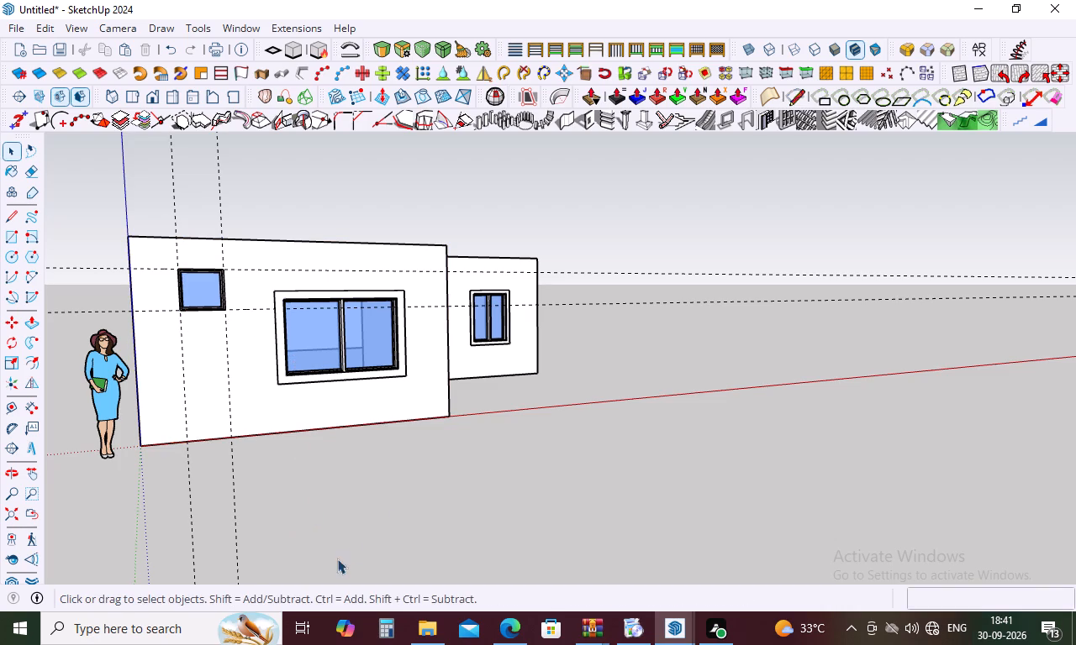
Delete all construction guides from the model.
{"action": "left_click", "coordinate": [50, 29]}
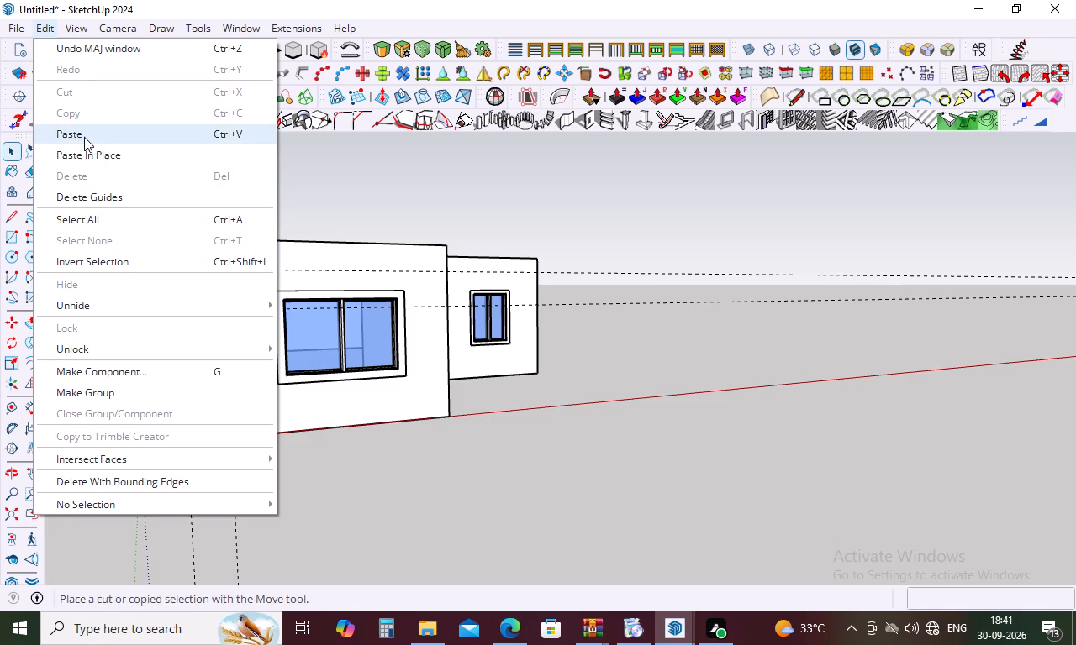
{"action": "left_click", "coordinate": [111, 196]}
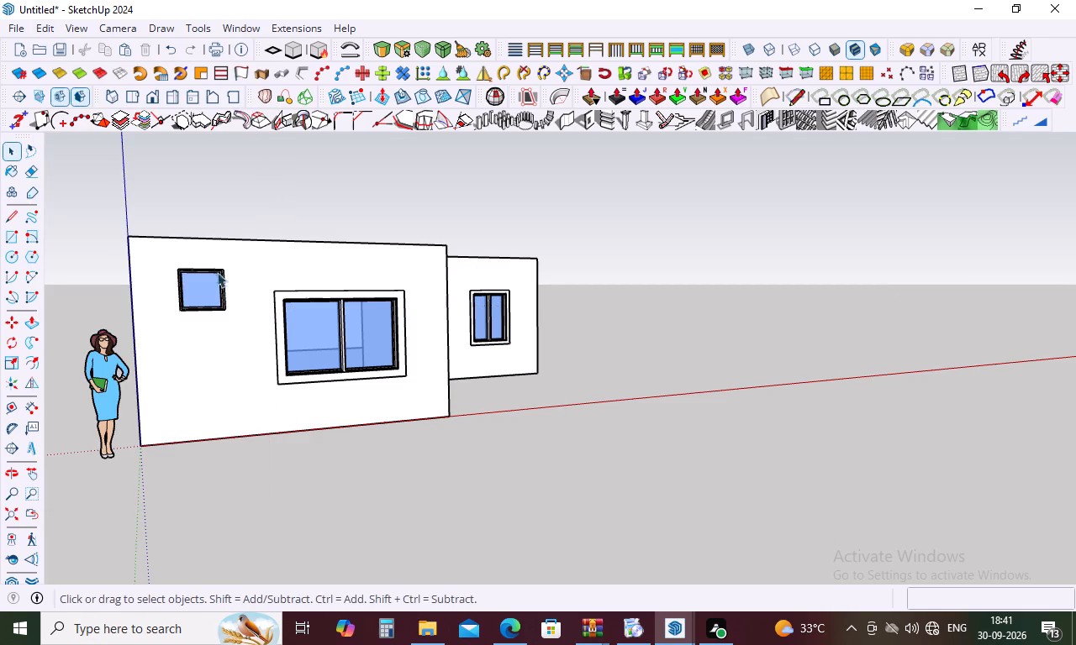
Examine the house's front windows, recess door and wall layout from the front and from above.
{"action": "scroll", "coordinate": [197, 267], "scroll_direction": "up", "scroll_amount": 10}
{"action": "middle_click_drag", "start_coordinate": [208, 284], "coordinate": [151, 270]}
{"action": "scroll", "coordinate": [153, 266], "scroll_direction": "down", "scroll_amount": 8}
{"action": "scroll", "coordinate": [604, 313], "scroll_direction": "up", "scroll_amount": 3}
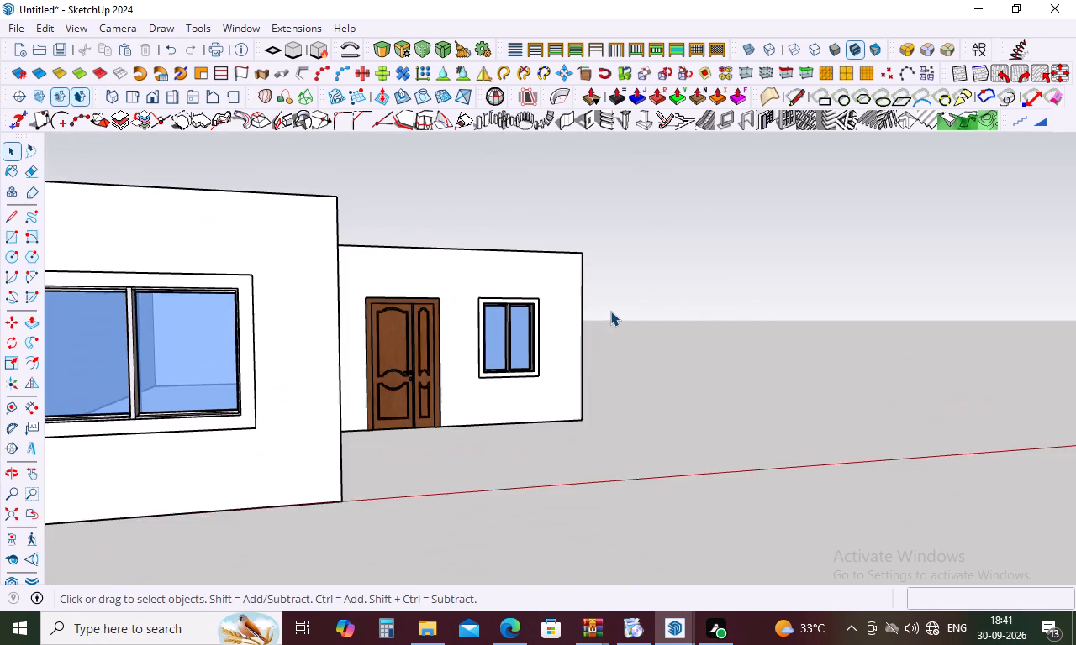
{"action": "middle_click_drag", "start_coordinate": [610, 311], "coordinate": [438, 293]}
{"action": "scroll", "coordinate": [438, 296], "scroll_direction": "down", "scroll_amount": 3}
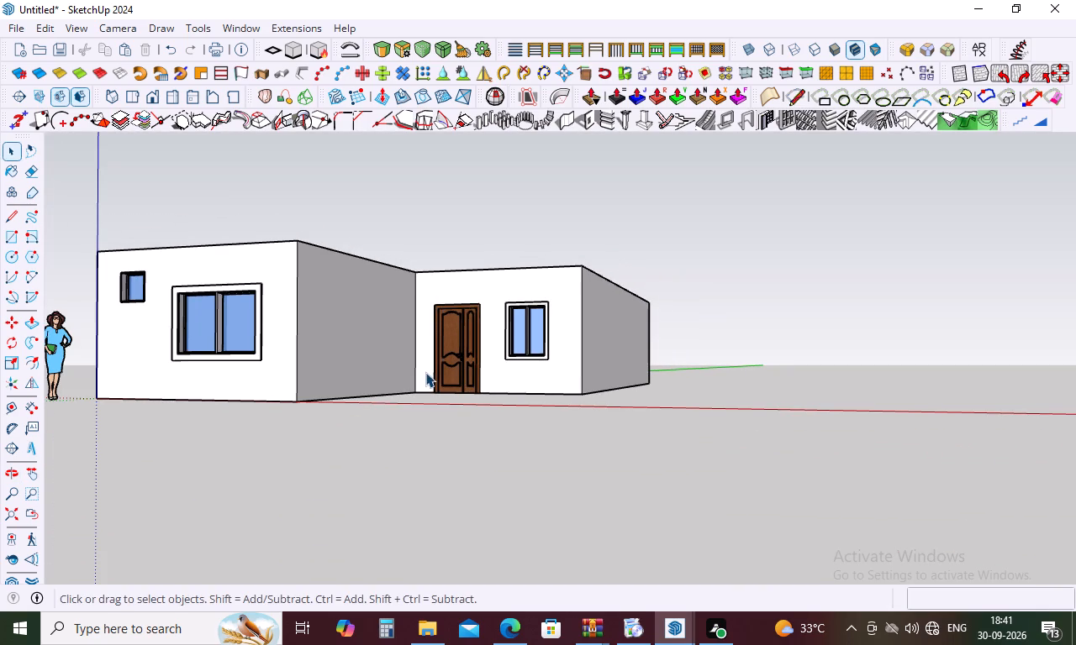
{"action": "scroll", "coordinate": [425, 372], "scroll_direction": "down", "scroll_amount": 2}
{"action": "middle_click_drag", "start_coordinate": [433, 415], "coordinate": [622, 543]}
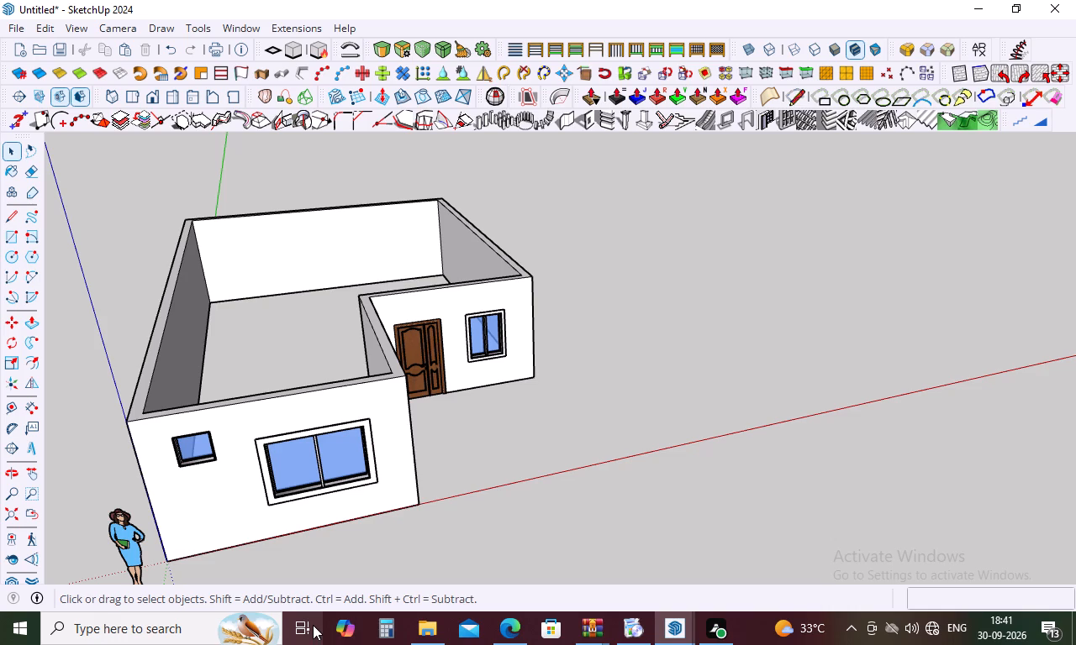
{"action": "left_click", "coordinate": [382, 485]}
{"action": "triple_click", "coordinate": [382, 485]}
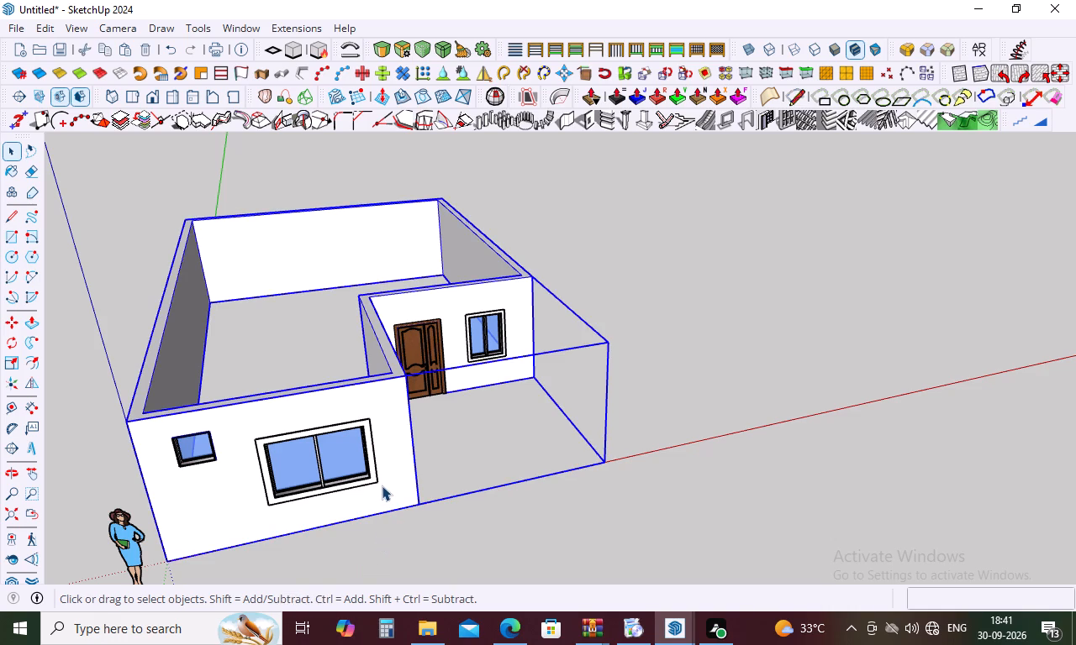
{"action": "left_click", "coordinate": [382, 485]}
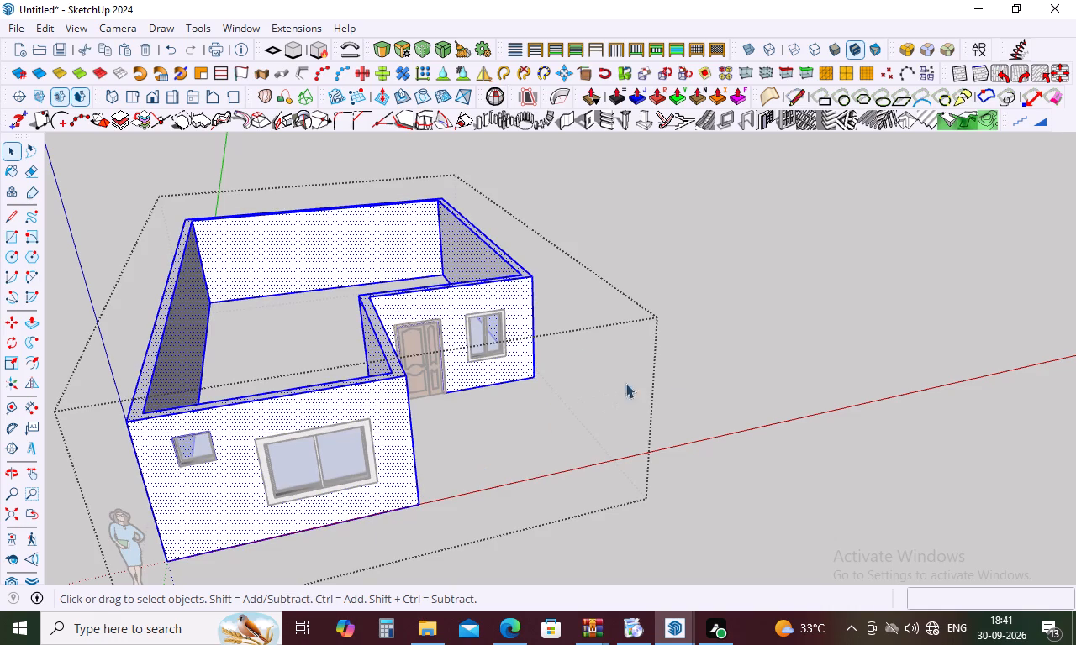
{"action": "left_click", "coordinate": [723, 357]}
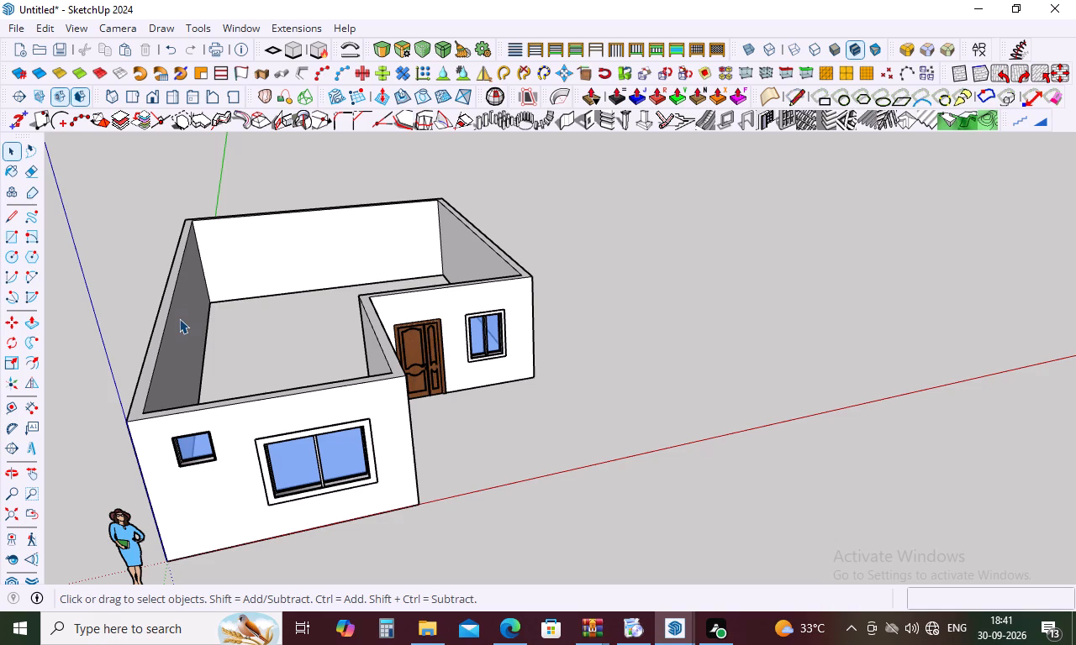
Draw a 29' 3" by 49' 3" rectangle across the wall tops between opposite outer corners and pull it up 6" as a slab.
{"action": "key", "text": "r"}
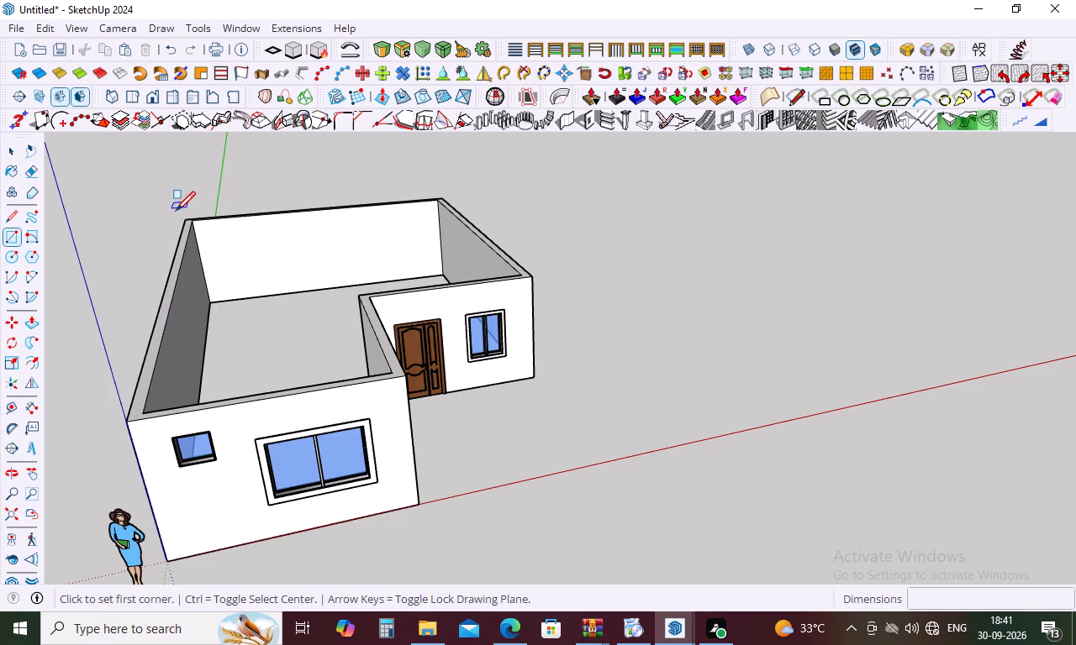
{"action": "left_click", "coordinate": [127, 422]}
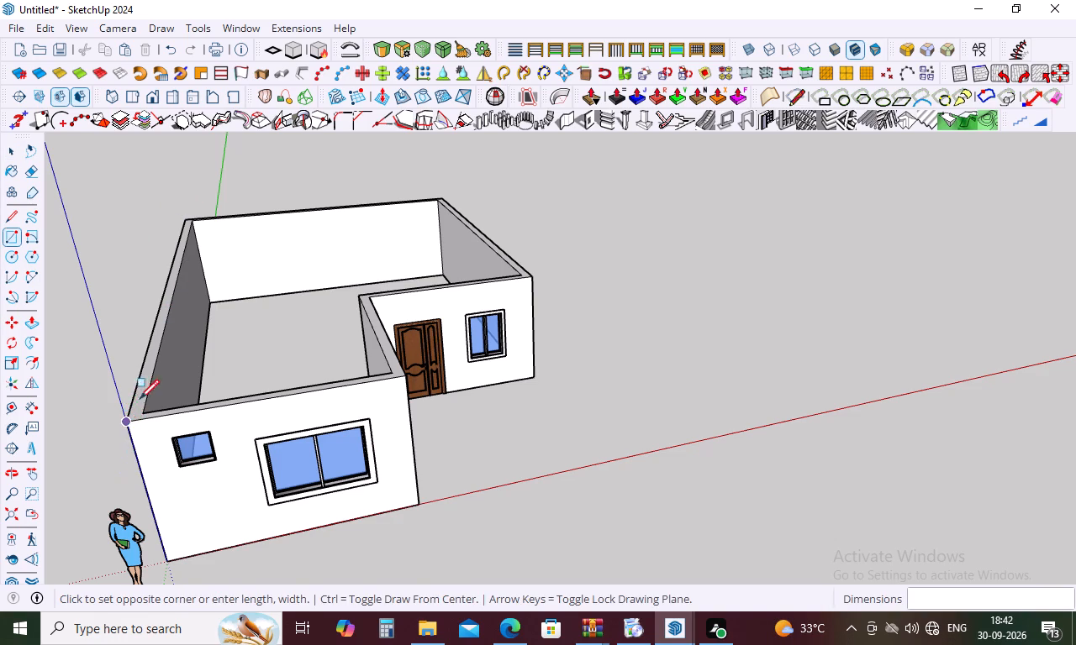
{"action": "left_click", "coordinate": [444, 201]}
{"action": "key", "text": "space"}
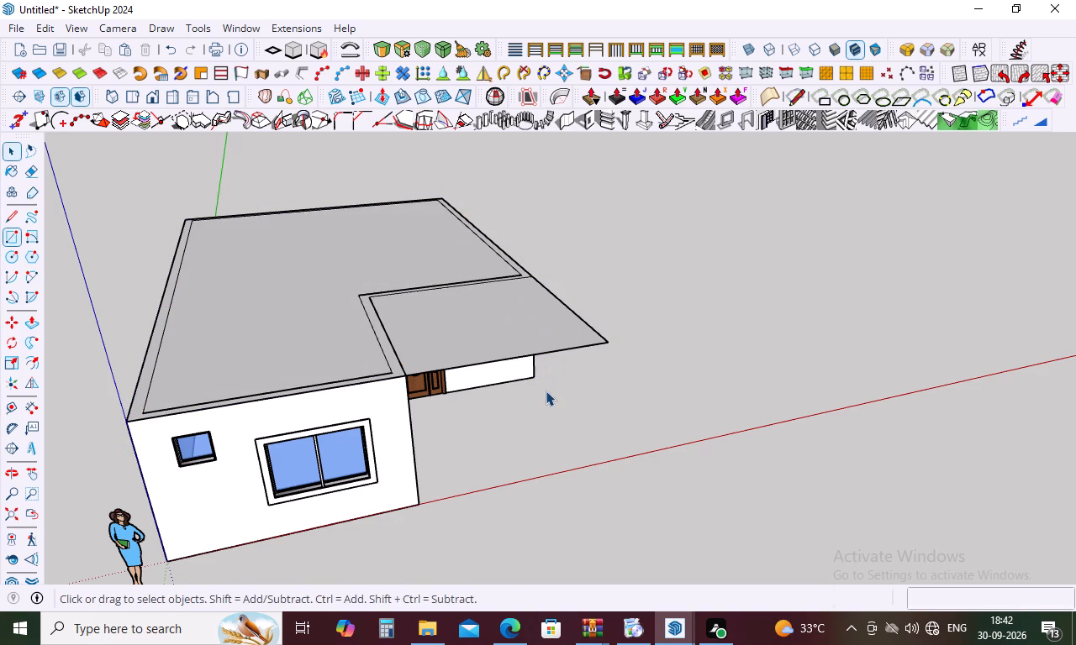
{"action": "key", "text": "p"}
{"action": "left_click", "coordinate": [452, 338]}
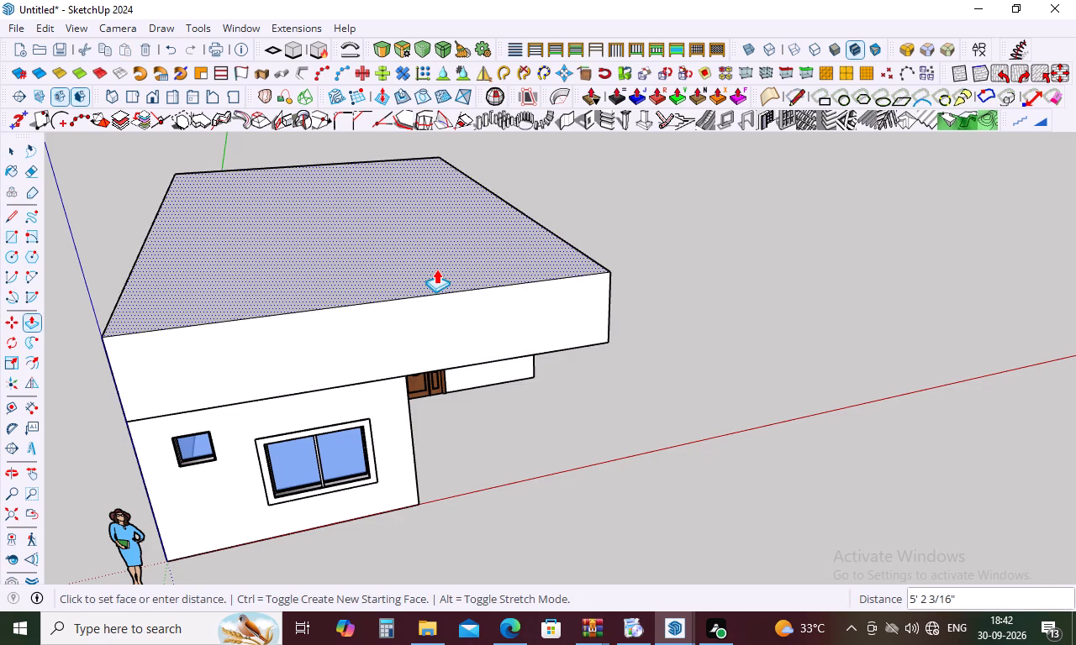
{"action": "key", "text": "6"}
{"action": "key", "text": "Return"}
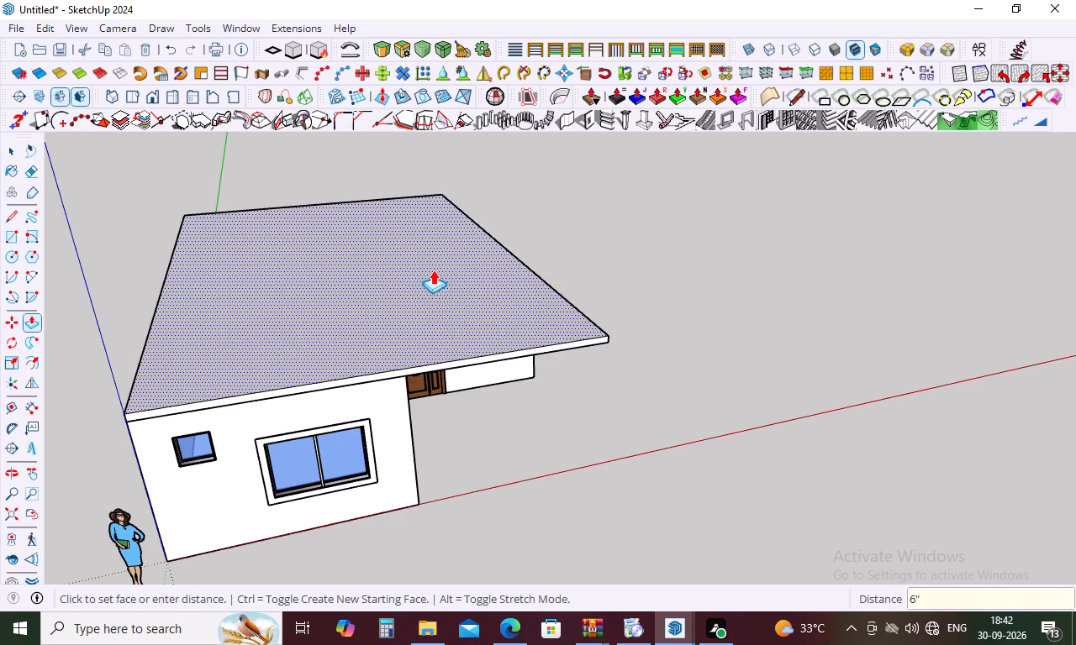
Make the whole roof slab, with all its faces and edges, into a group.
{"action": "middle_click_drag", "start_coordinate": [618, 478], "coordinate": [542, 391]}
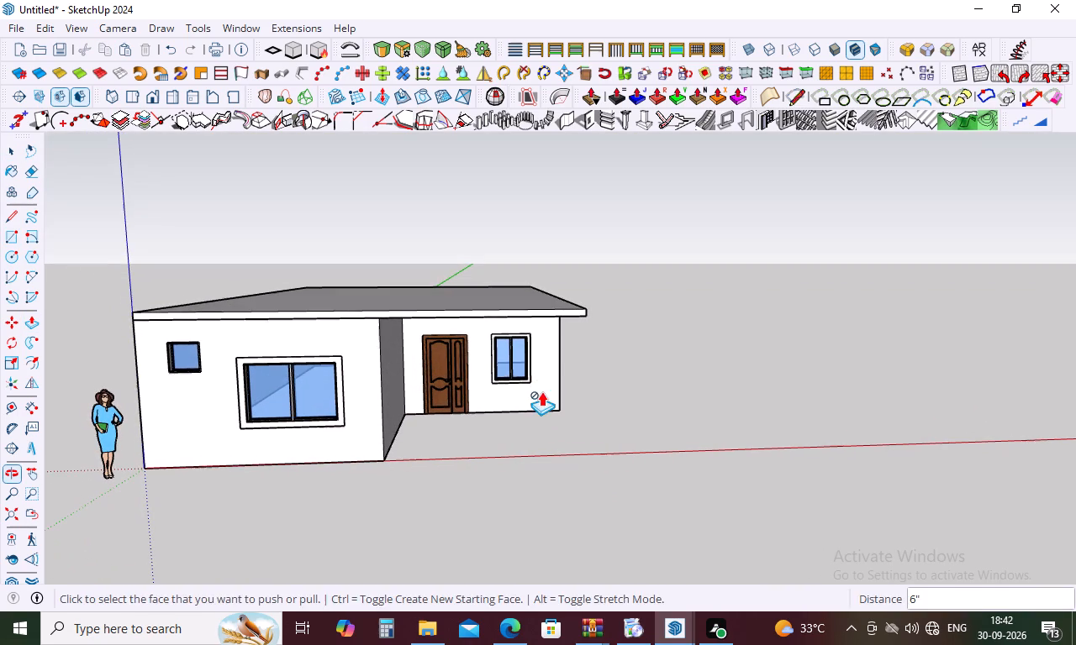
{"action": "key", "text": "space"}
{"action": "triple_click", "coordinate": [509, 308]}
{"action": "double_click", "coordinate": [509, 308]}
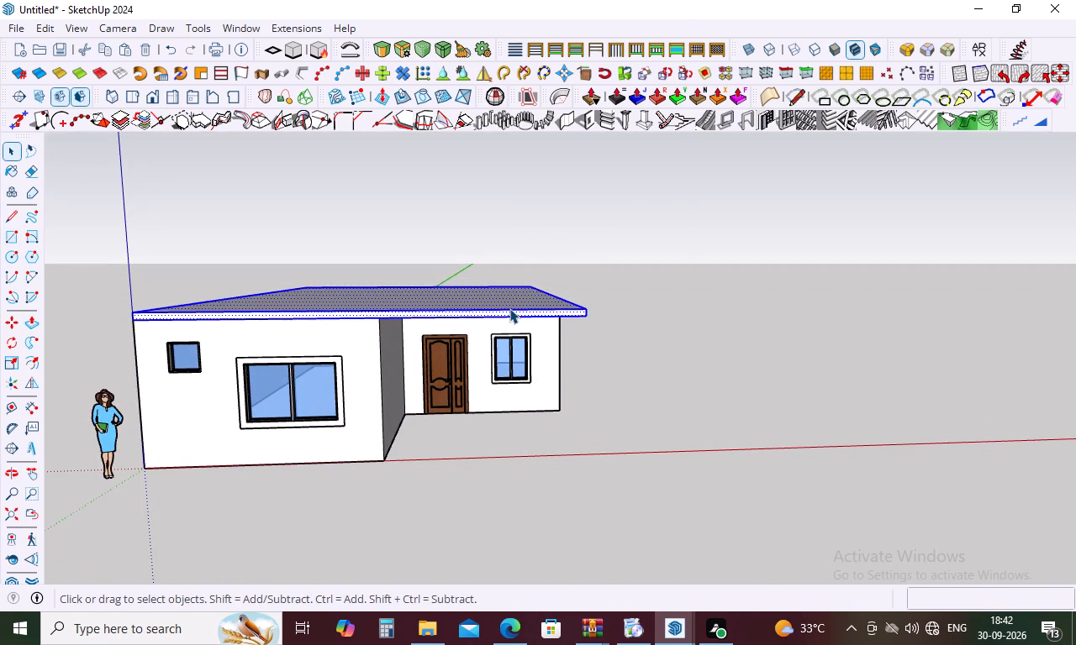
{"action": "right_click", "coordinate": [509, 308]}
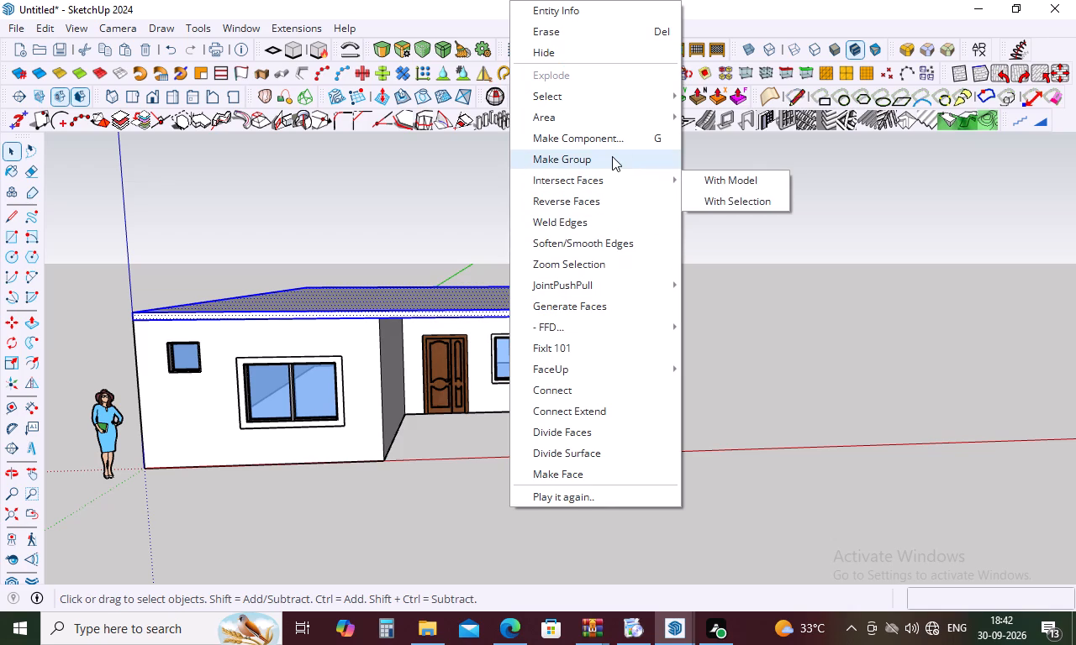
{"action": "left_click", "coordinate": [611, 158]}
{"action": "left_click", "coordinate": [760, 357]}
Copy the ground-floor wall group straight up 10' 6" from its base corner onto the slab's top corner.
{"action": "left_click", "coordinate": [354, 458]}
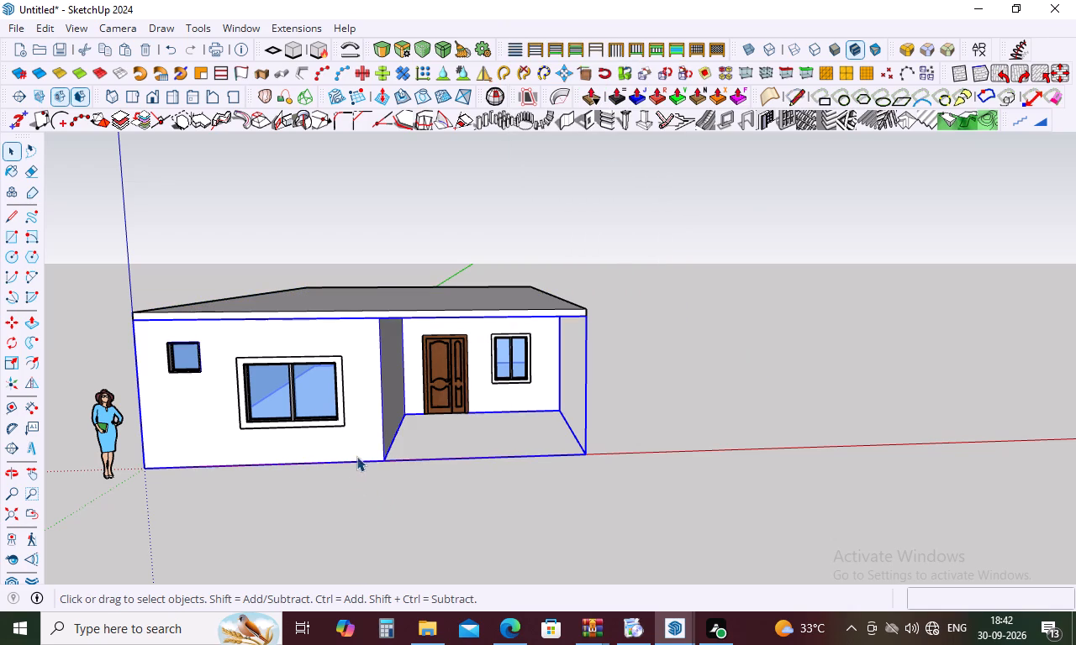
{"action": "key", "text": "m"}
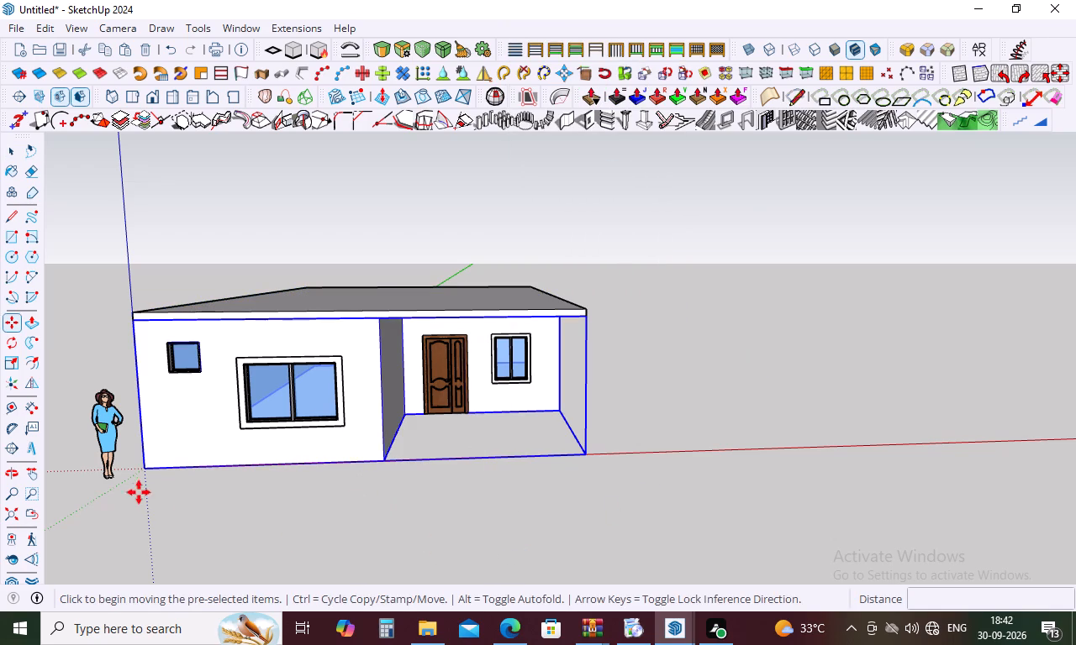
{"action": "left_click", "coordinate": [140, 468]}
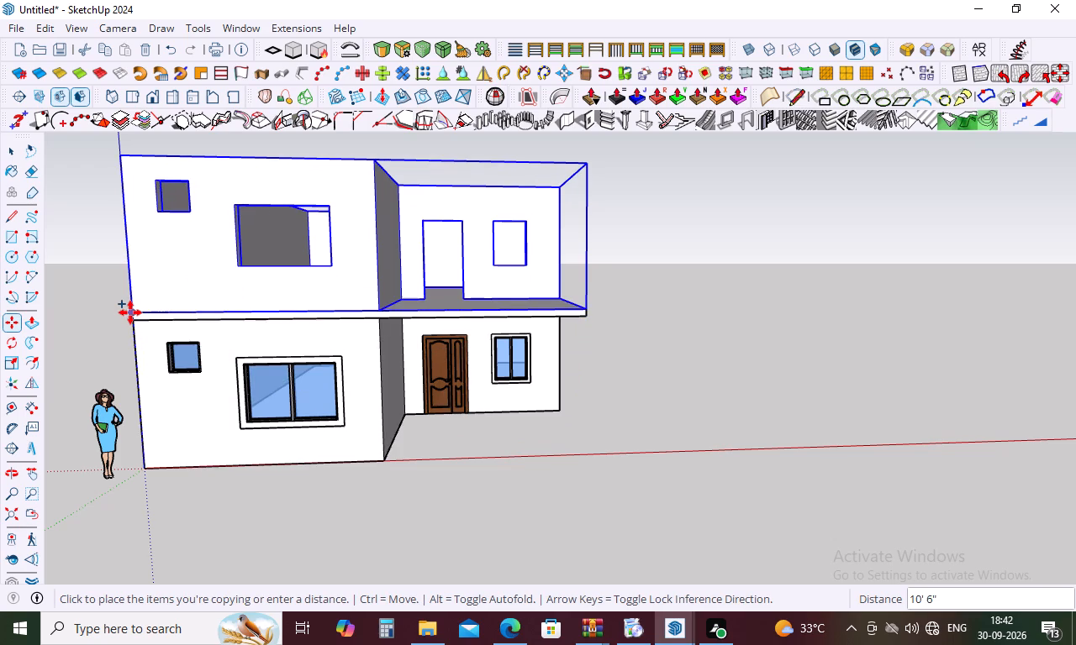
{"action": "left_click", "coordinate": [130, 311]}
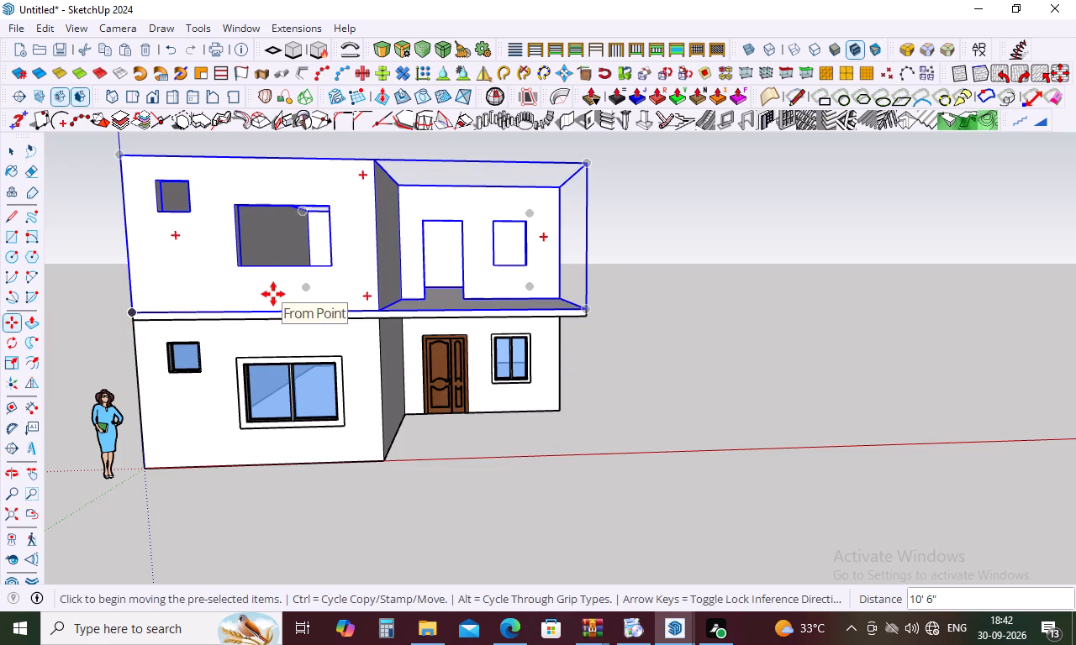
{"action": "key", "text": "Escape"}
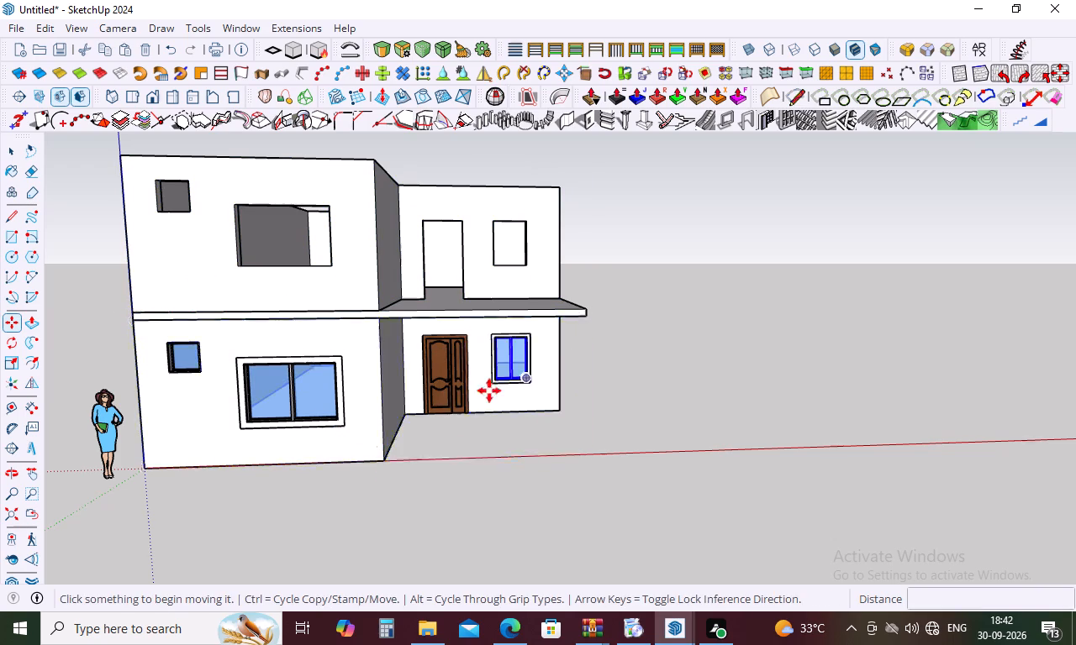
Copy the recess door straight up 10' 6" into the upper floor's door opening.
{"action": "left_click", "coordinate": [426, 417]}
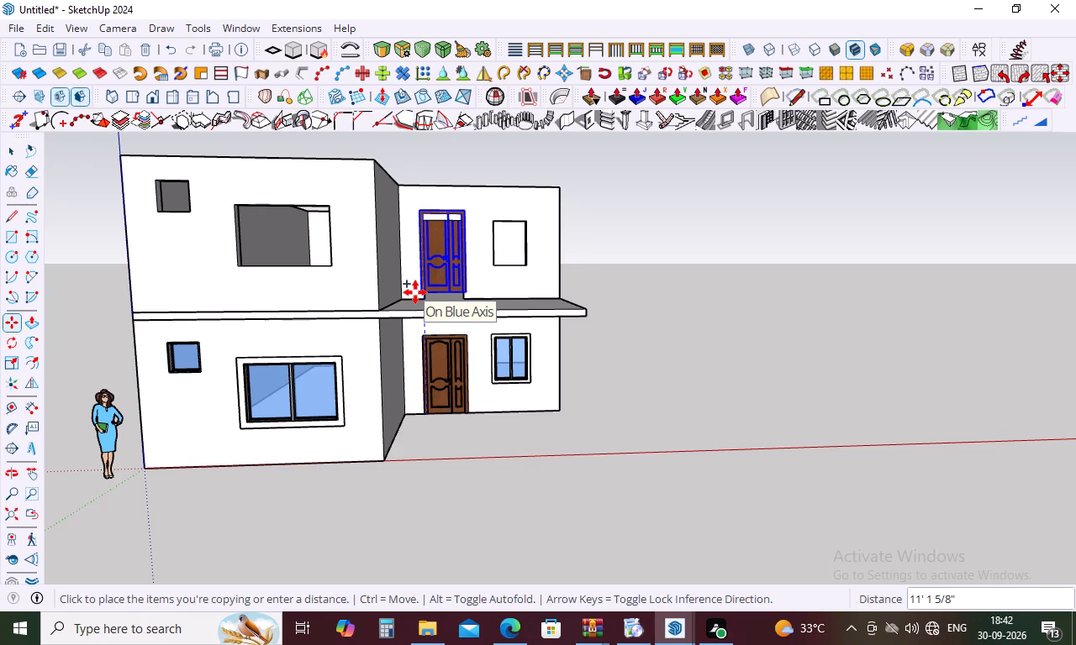
{"action": "left_click", "coordinate": [426, 295]}
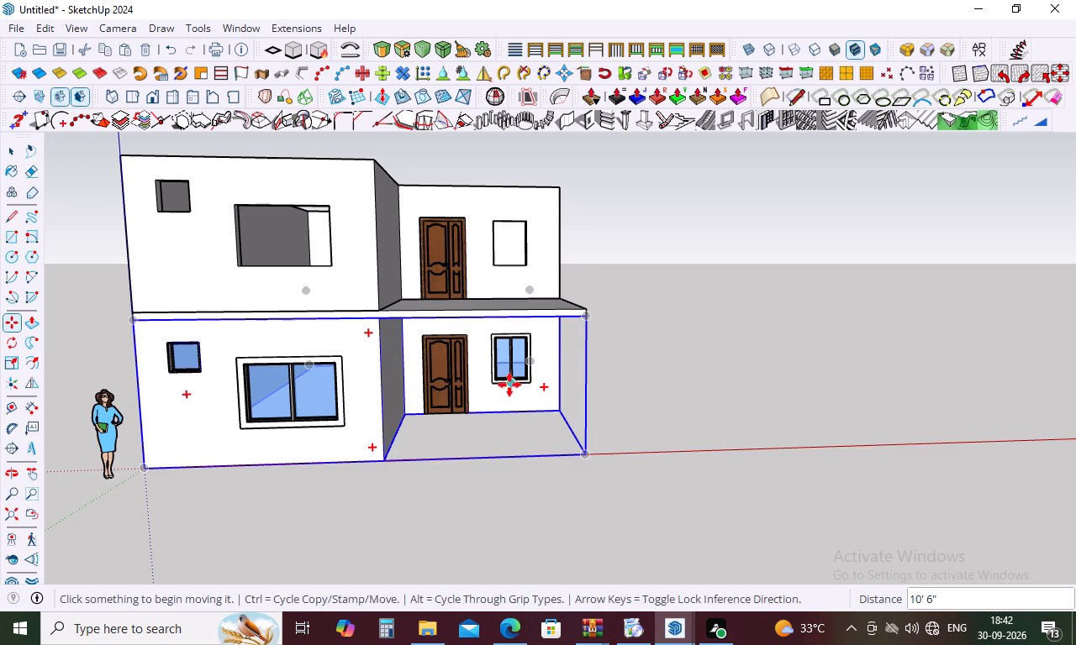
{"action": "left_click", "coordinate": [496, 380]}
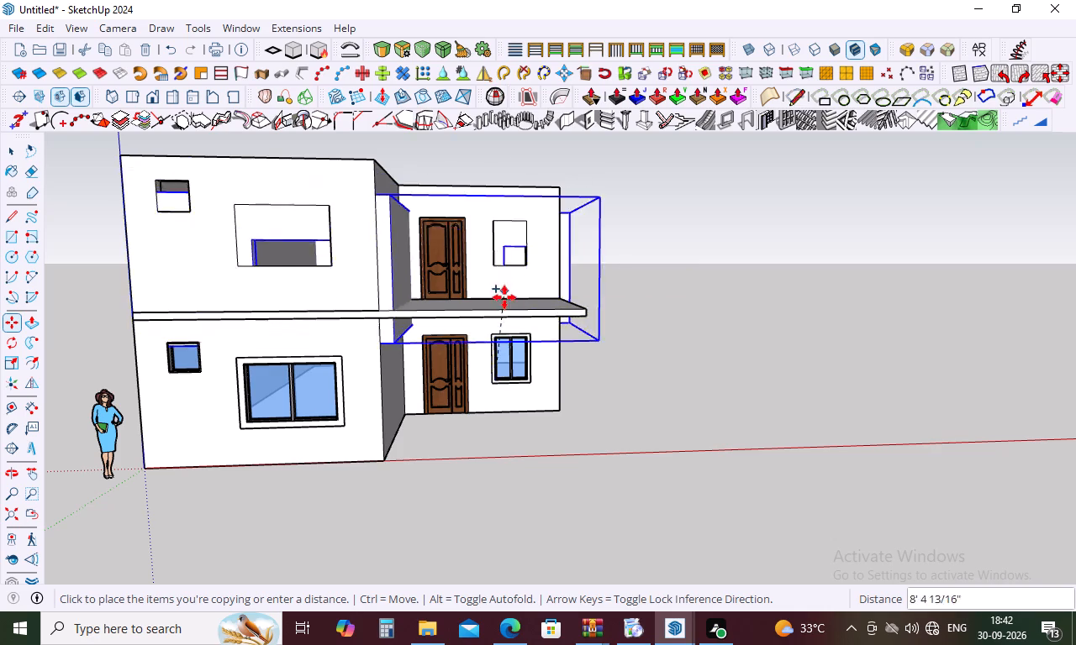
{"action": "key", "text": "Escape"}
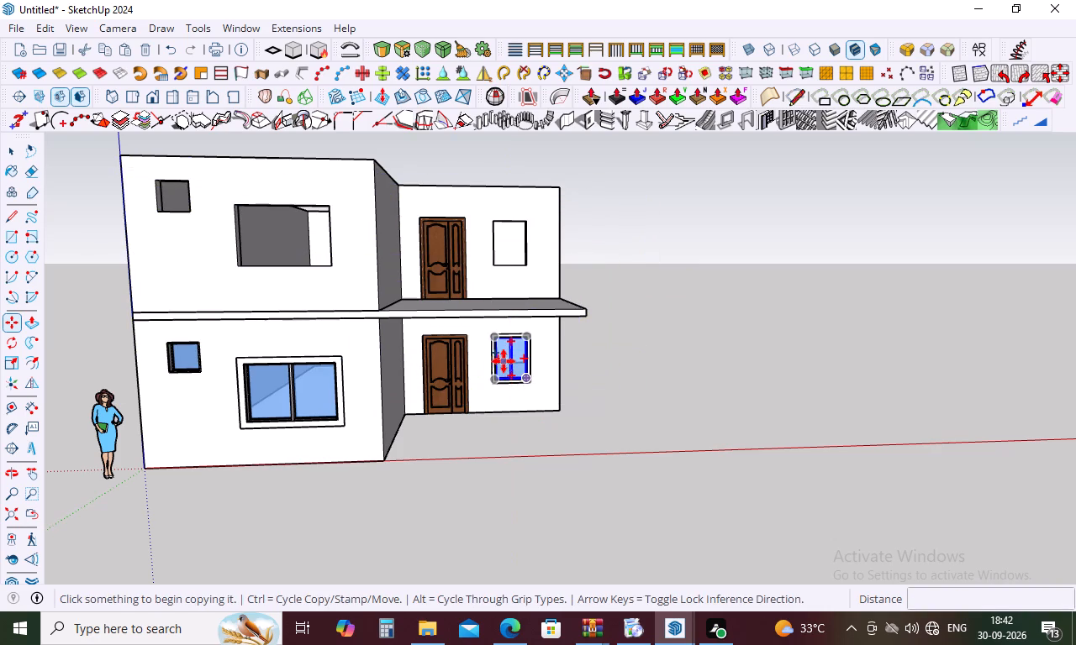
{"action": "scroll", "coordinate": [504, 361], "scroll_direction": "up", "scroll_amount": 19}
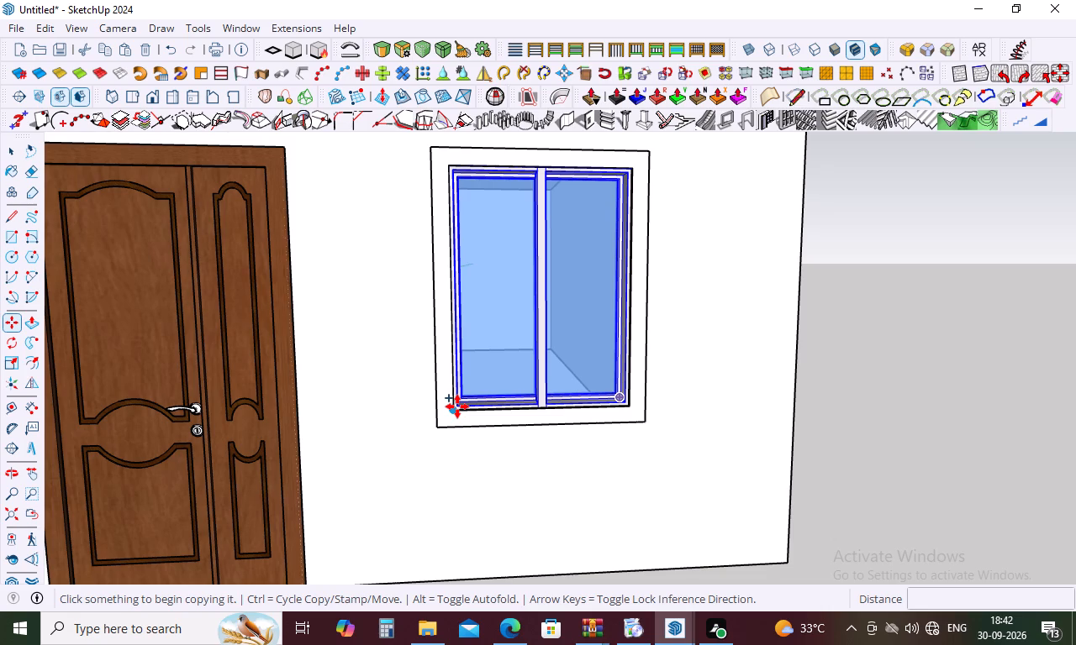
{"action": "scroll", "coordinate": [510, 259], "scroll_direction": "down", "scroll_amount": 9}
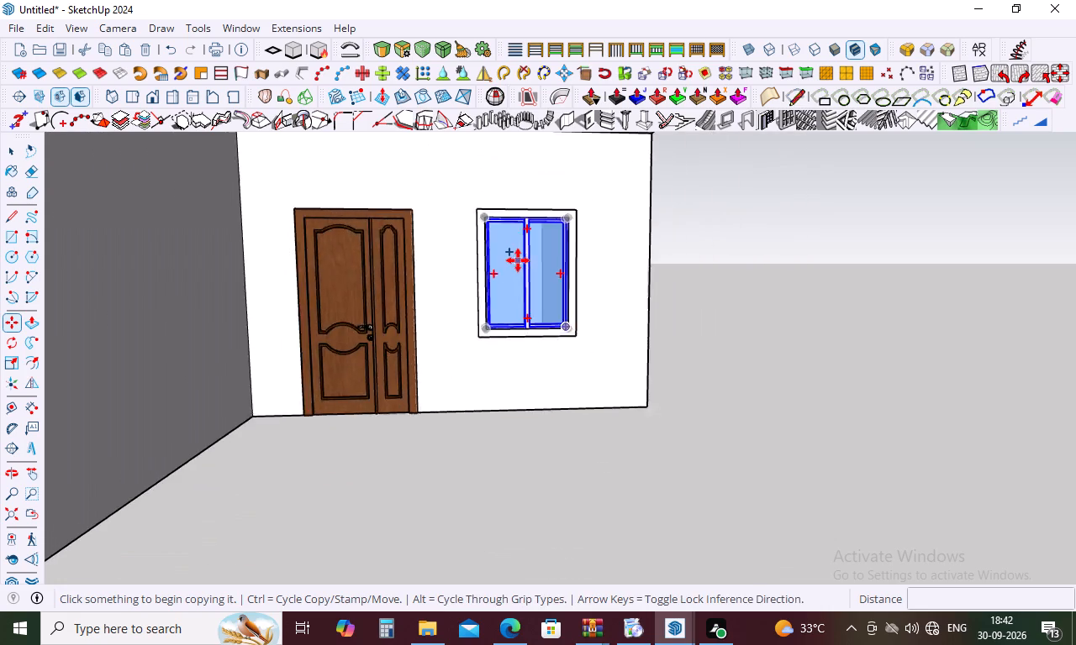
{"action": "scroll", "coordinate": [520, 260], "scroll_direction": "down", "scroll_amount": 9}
Copy the large ground-floor front window straight up about 10' 5 1/4" to the matching upper-floor opening.
{"action": "middle_click_drag", "start_coordinate": [556, 254], "coordinate": [551, 422]}
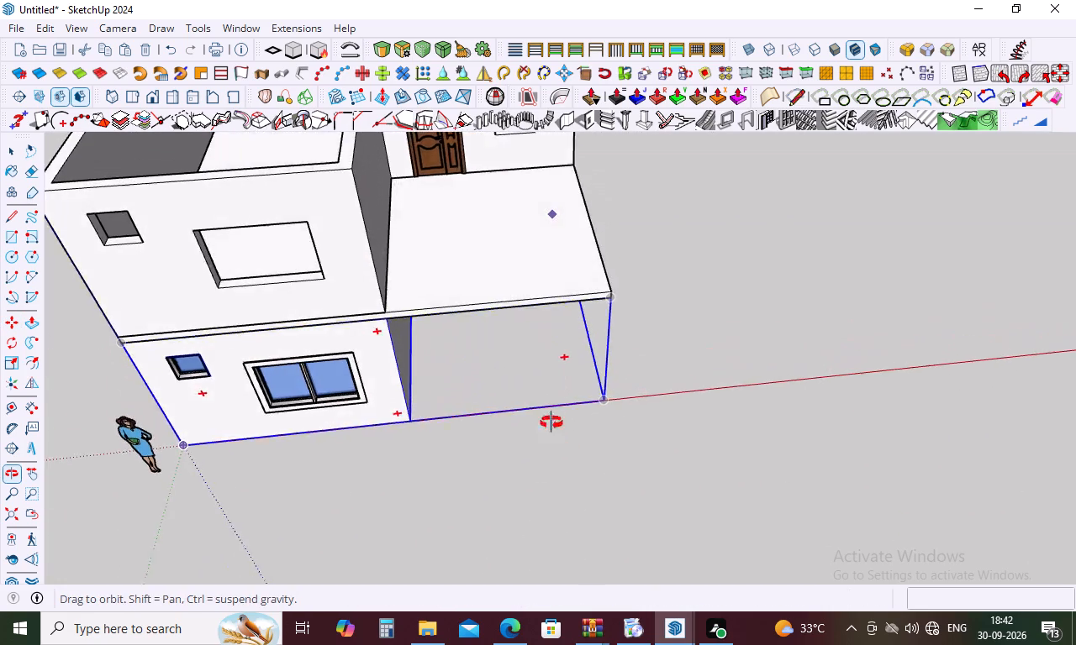
{"action": "middle_click_drag", "start_coordinate": [551, 422], "coordinate": [604, 302]}
{"action": "middle_click", "coordinate": [575, 369]}
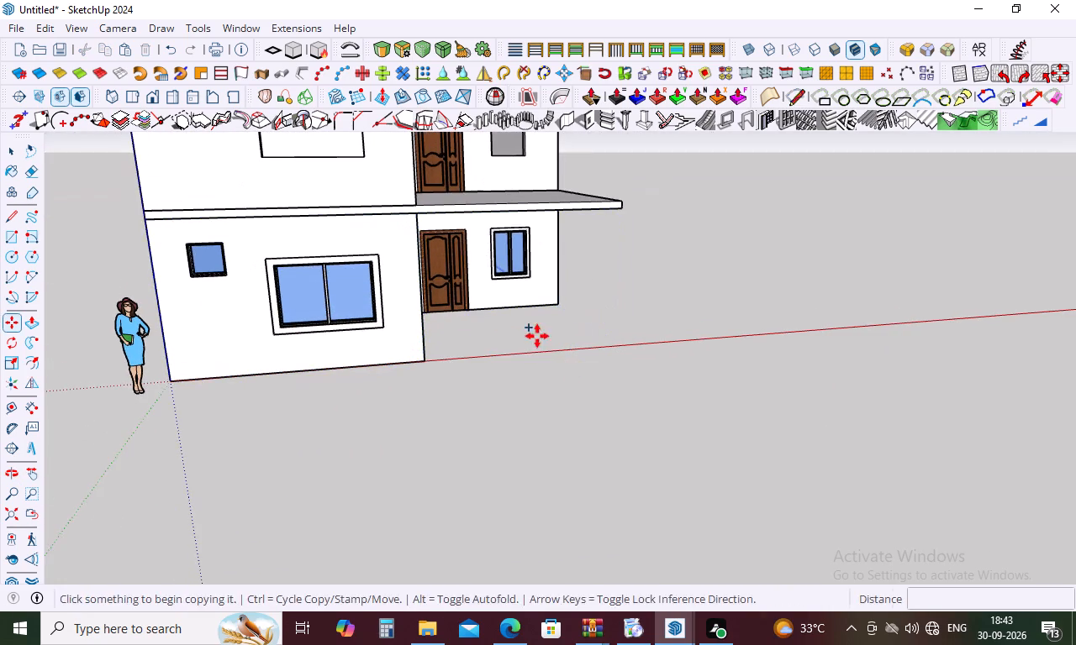
{"action": "middle_click_drag", "start_coordinate": [532, 329], "coordinate": [505, 286]}
{"action": "scroll", "coordinate": [599, 186], "scroll_direction": "down", "scroll_amount": 8}
{"action": "middle_click_drag", "start_coordinate": [668, 197], "coordinate": [672, 209]}
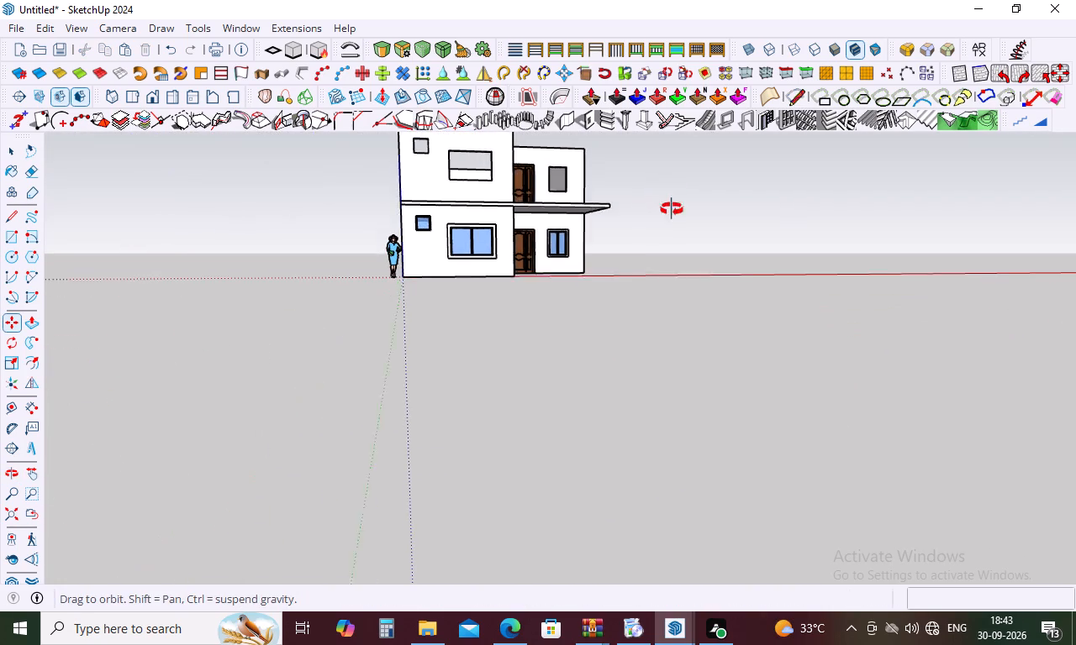
{"action": "middle_click_drag", "start_coordinate": [672, 209], "coordinate": [630, 378]}
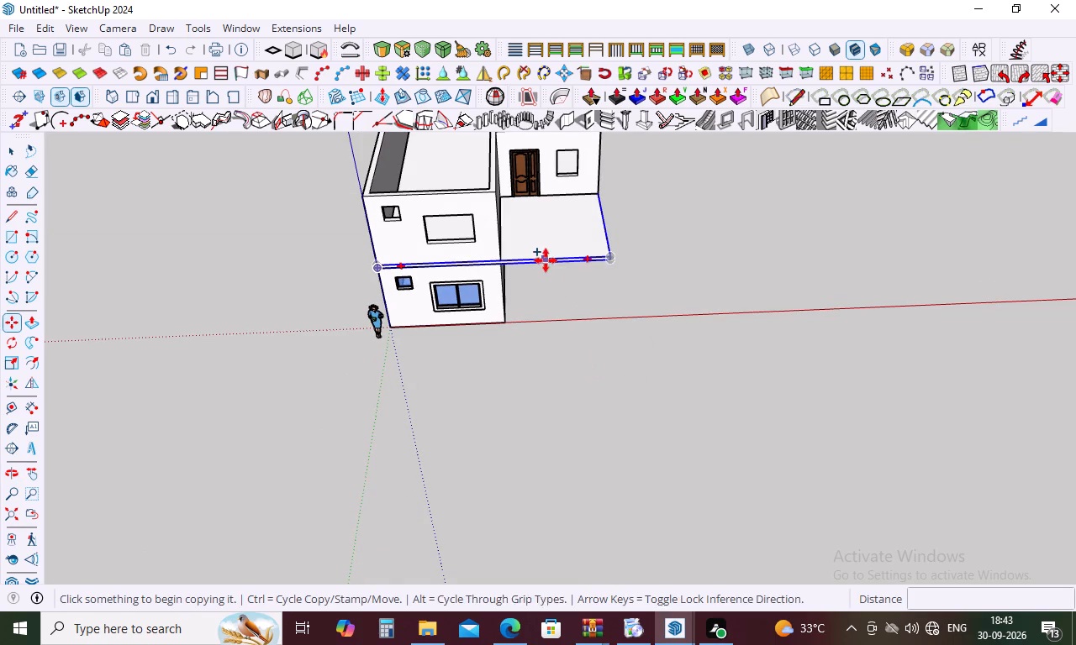
{"action": "middle_click_drag", "start_coordinate": [551, 294], "coordinate": [520, 160]}
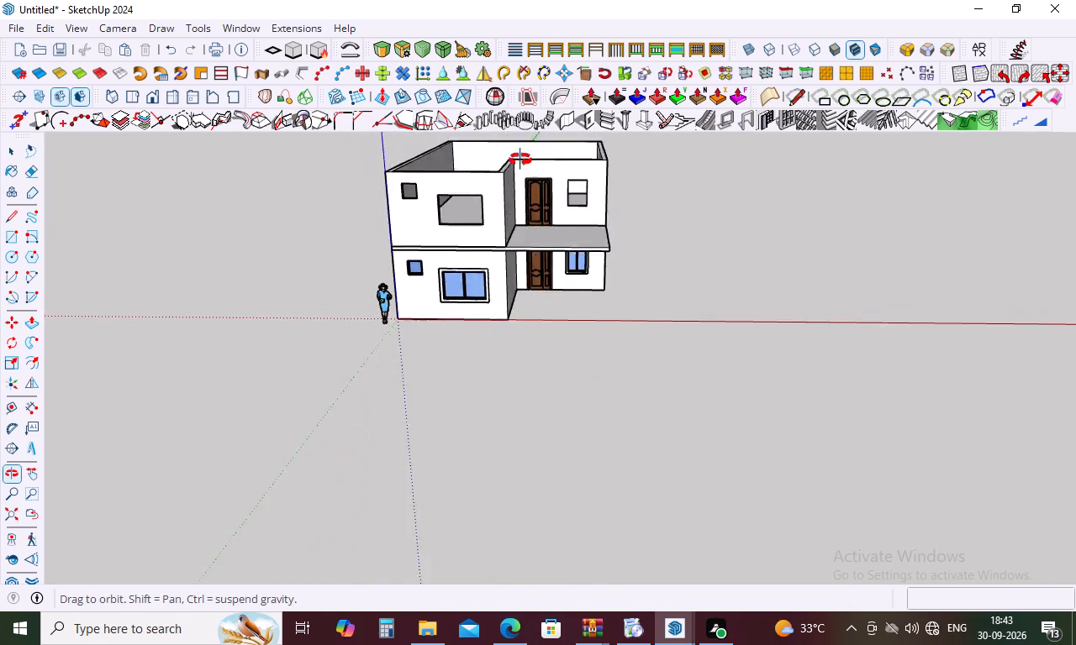
{"action": "middle_click_drag", "start_coordinate": [520, 160], "coordinate": [514, 114]}
{"action": "scroll", "coordinate": [450, 282], "scroll_direction": "up", "scroll_amount": 19}
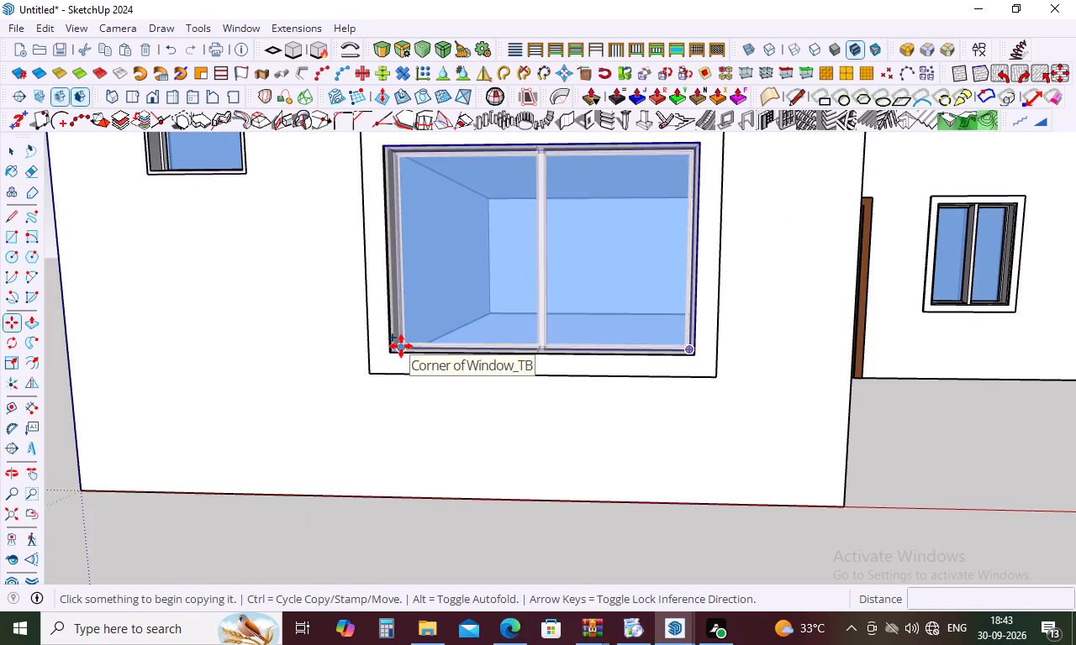
{"action": "scroll", "coordinate": [403, 333], "scroll_direction": "up", "scroll_amount": 10}
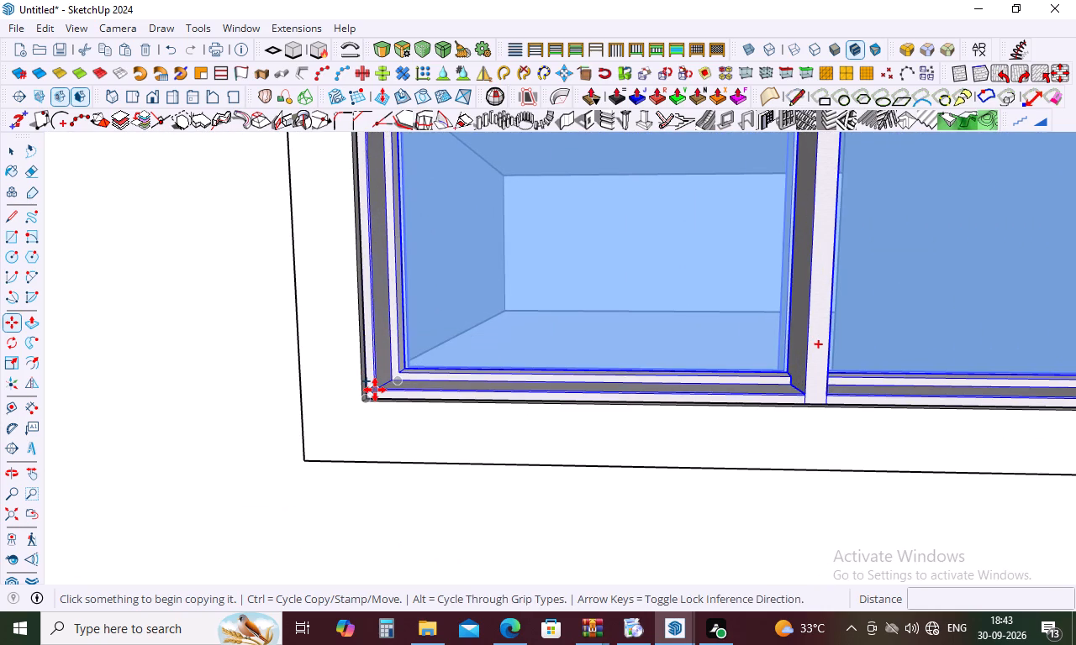
{"action": "left_click", "coordinate": [375, 390]}
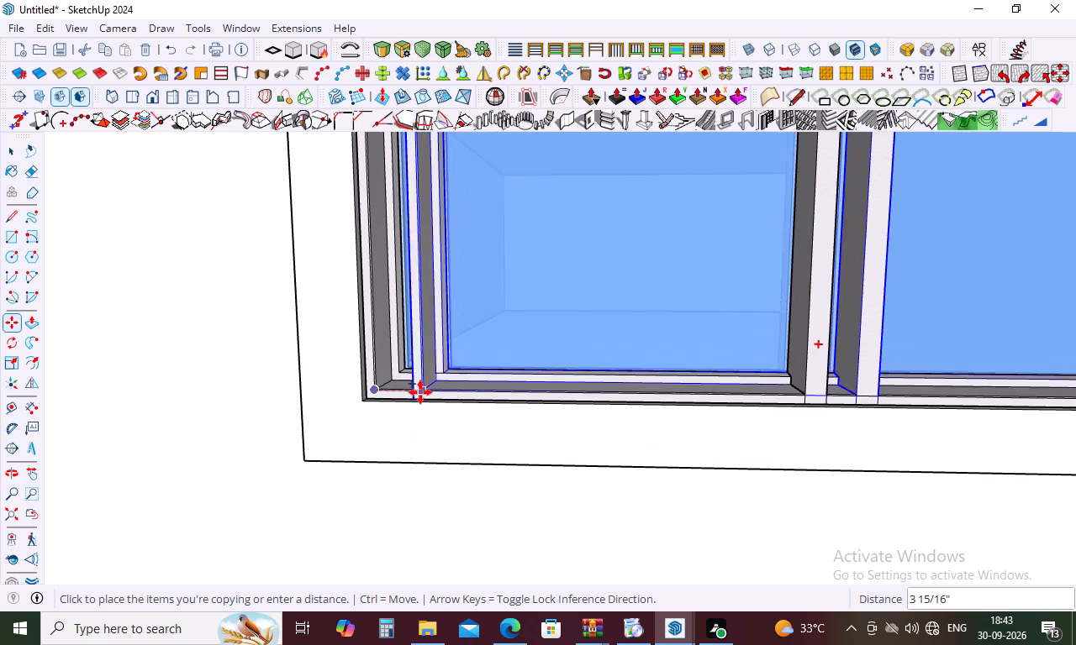
{"action": "scroll", "coordinate": [416, 385], "scroll_direction": "down", "scroll_amount": 15}
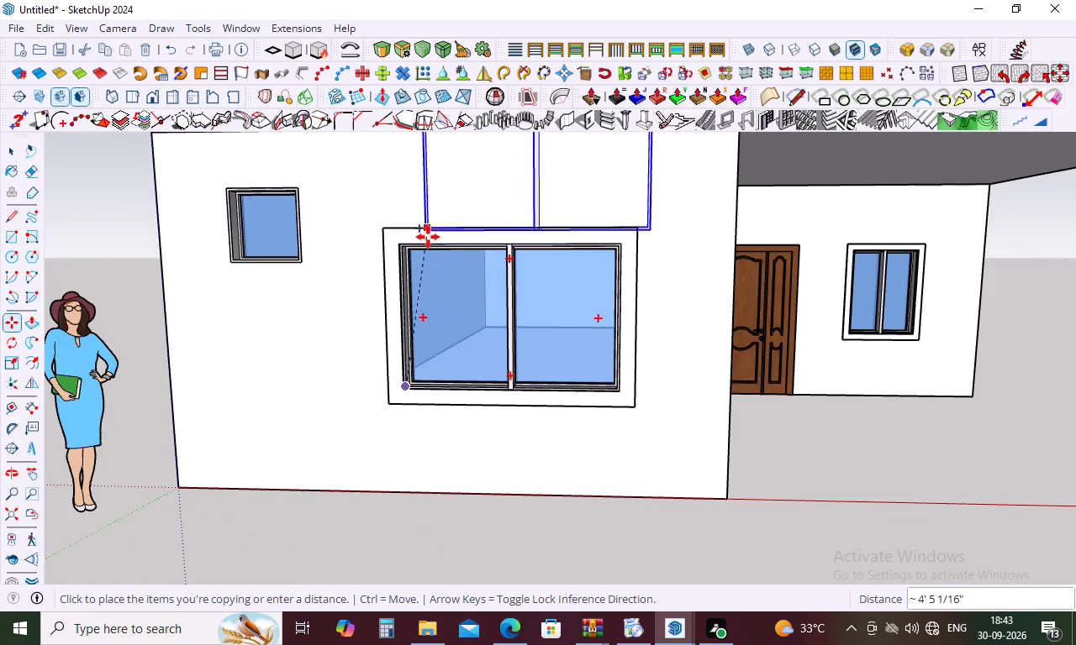
{"action": "scroll", "coordinate": [429, 414], "scroll_direction": "down", "scroll_amount": 5}
{"action": "scroll", "coordinate": [405, 145], "scroll_direction": "up", "scroll_amount": 3}
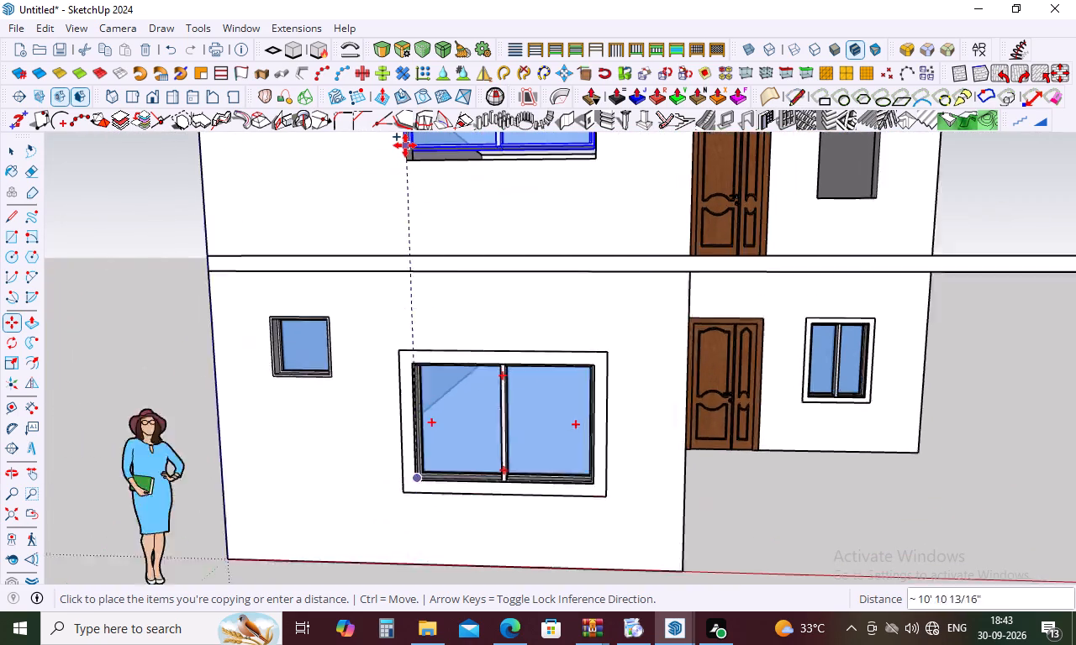
{"action": "scroll", "coordinate": [405, 145], "scroll_direction": "up", "scroll_amount": 13}
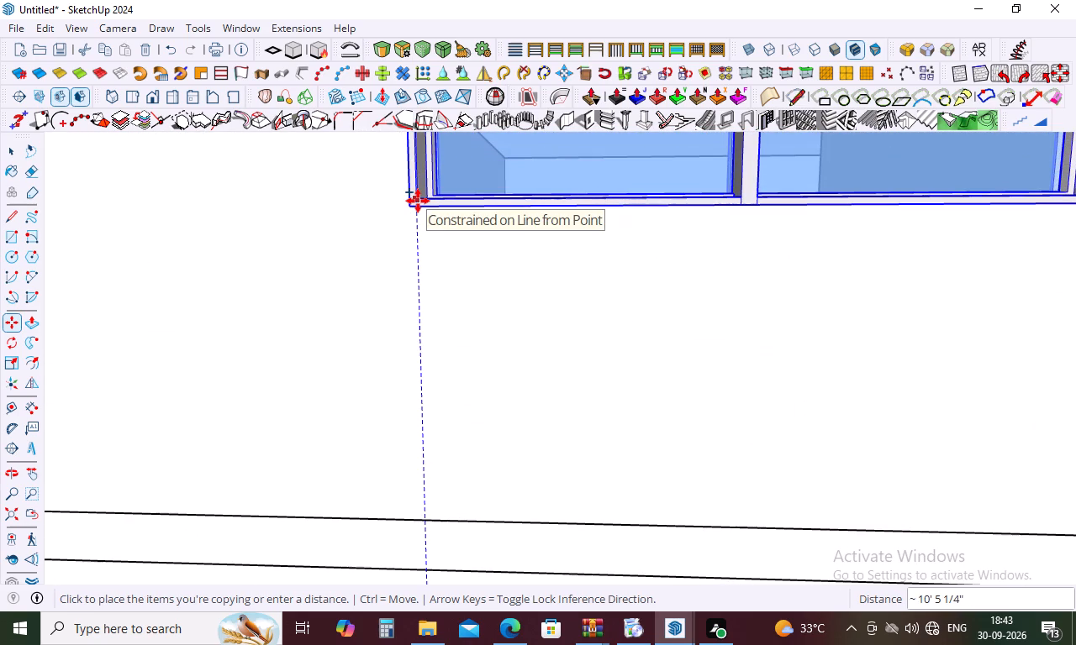
{"action": "left_click", "coordinate": [418, 201]}
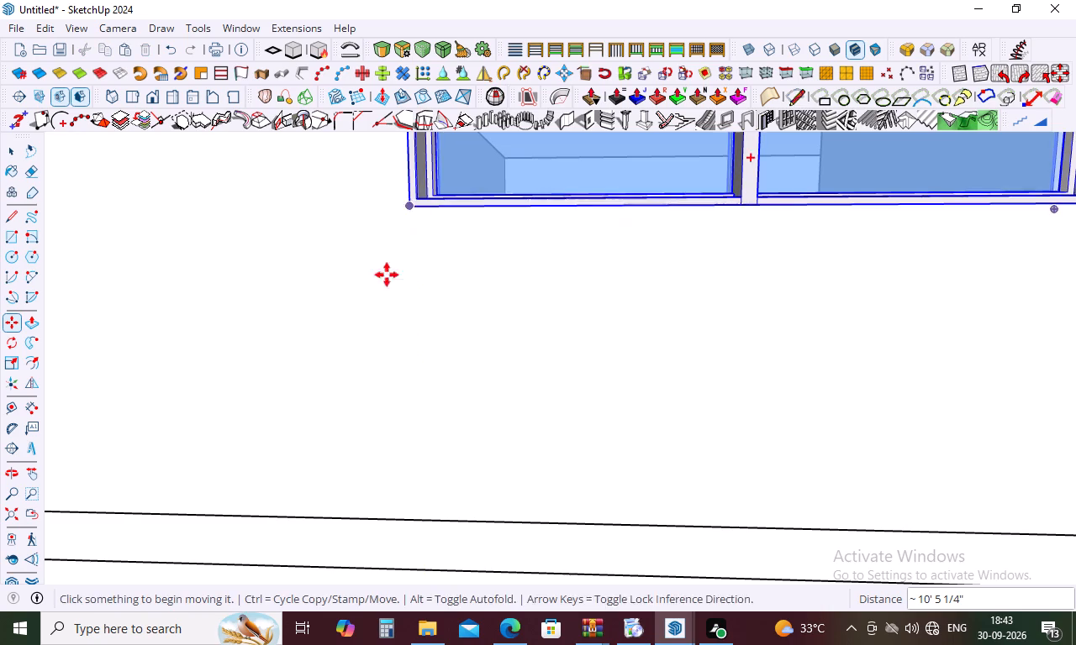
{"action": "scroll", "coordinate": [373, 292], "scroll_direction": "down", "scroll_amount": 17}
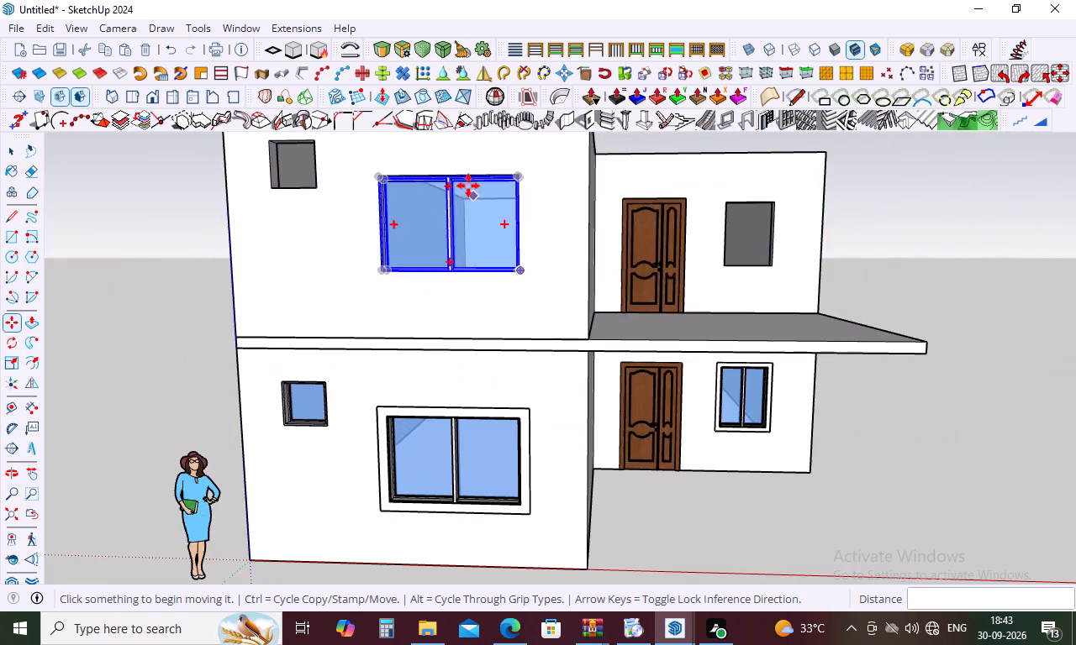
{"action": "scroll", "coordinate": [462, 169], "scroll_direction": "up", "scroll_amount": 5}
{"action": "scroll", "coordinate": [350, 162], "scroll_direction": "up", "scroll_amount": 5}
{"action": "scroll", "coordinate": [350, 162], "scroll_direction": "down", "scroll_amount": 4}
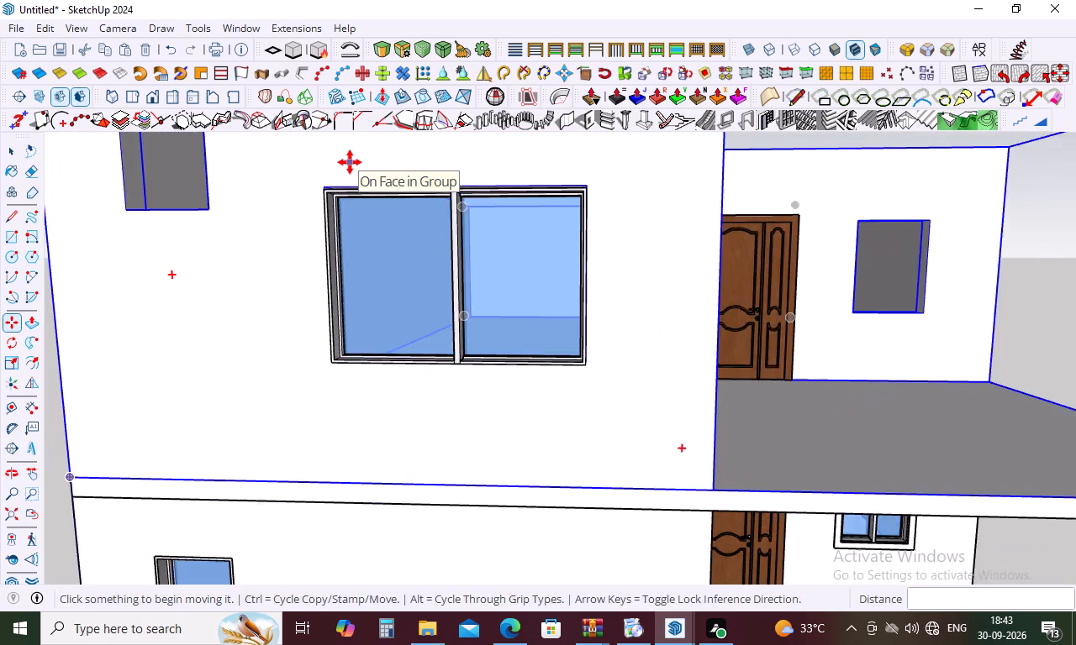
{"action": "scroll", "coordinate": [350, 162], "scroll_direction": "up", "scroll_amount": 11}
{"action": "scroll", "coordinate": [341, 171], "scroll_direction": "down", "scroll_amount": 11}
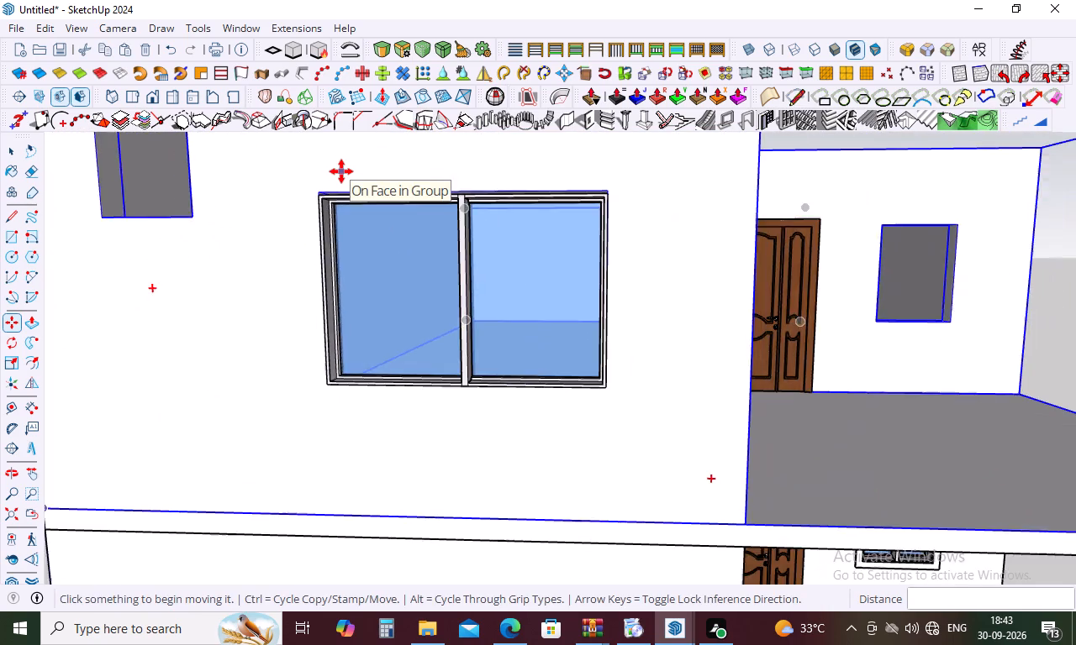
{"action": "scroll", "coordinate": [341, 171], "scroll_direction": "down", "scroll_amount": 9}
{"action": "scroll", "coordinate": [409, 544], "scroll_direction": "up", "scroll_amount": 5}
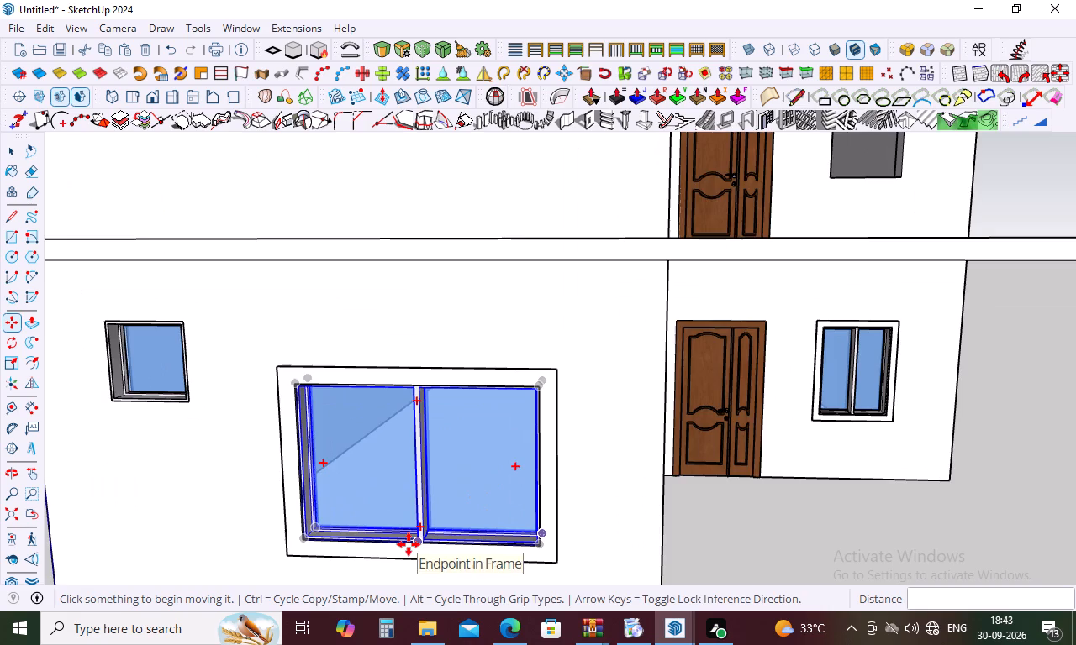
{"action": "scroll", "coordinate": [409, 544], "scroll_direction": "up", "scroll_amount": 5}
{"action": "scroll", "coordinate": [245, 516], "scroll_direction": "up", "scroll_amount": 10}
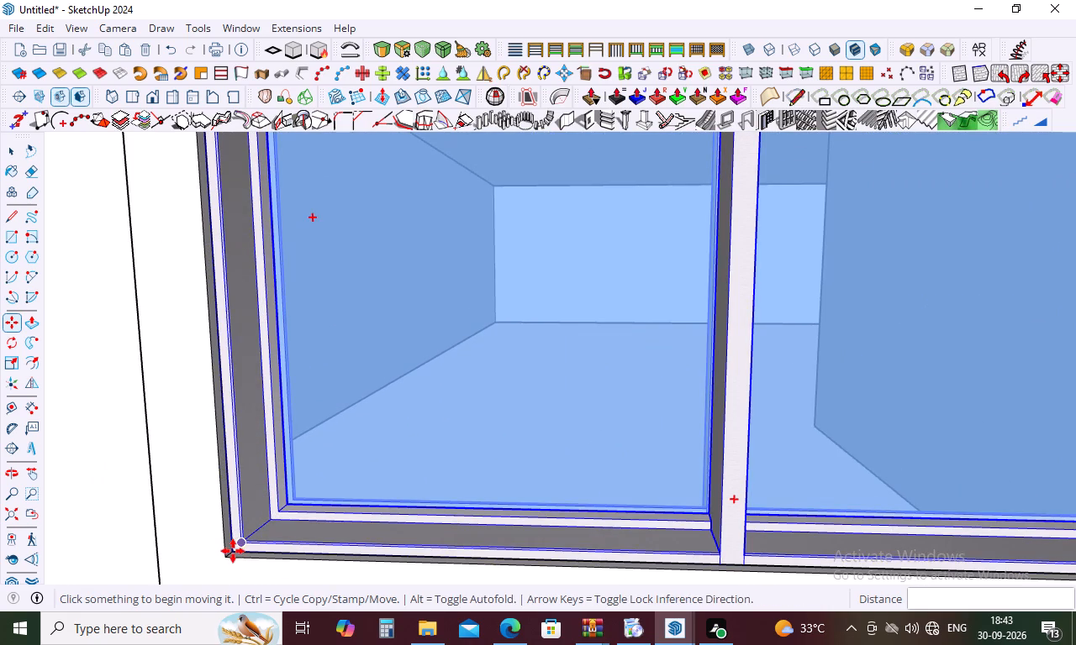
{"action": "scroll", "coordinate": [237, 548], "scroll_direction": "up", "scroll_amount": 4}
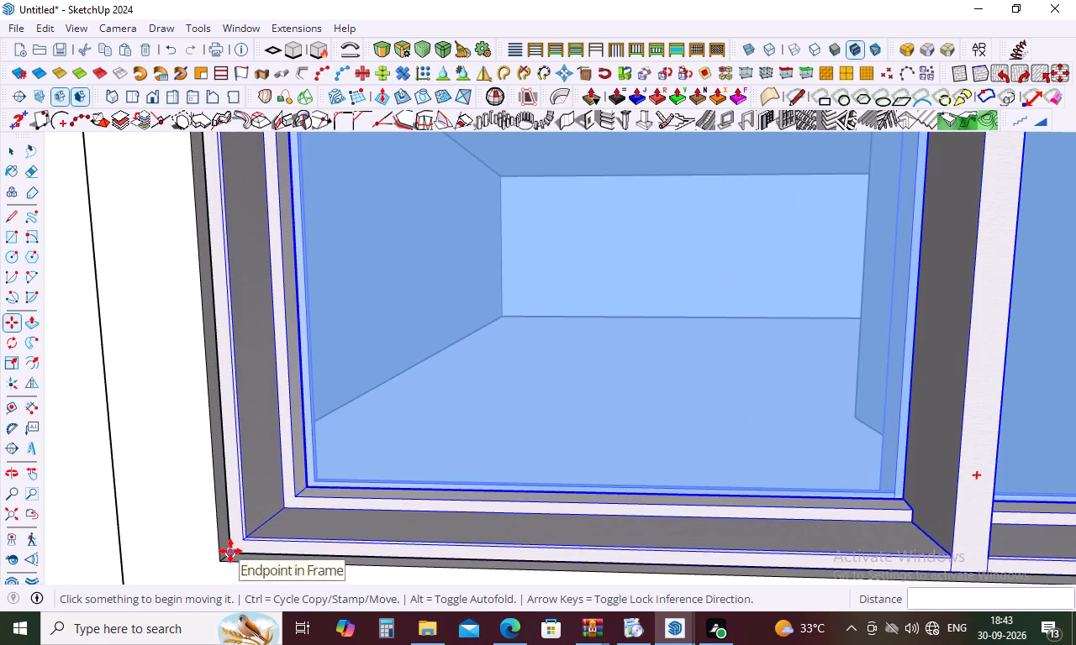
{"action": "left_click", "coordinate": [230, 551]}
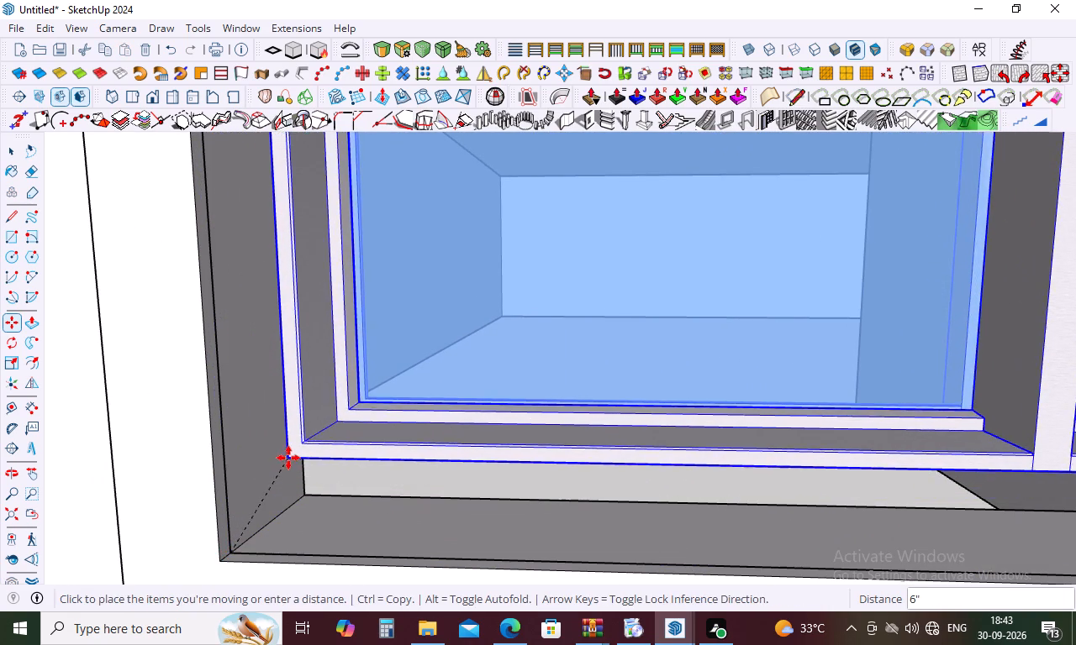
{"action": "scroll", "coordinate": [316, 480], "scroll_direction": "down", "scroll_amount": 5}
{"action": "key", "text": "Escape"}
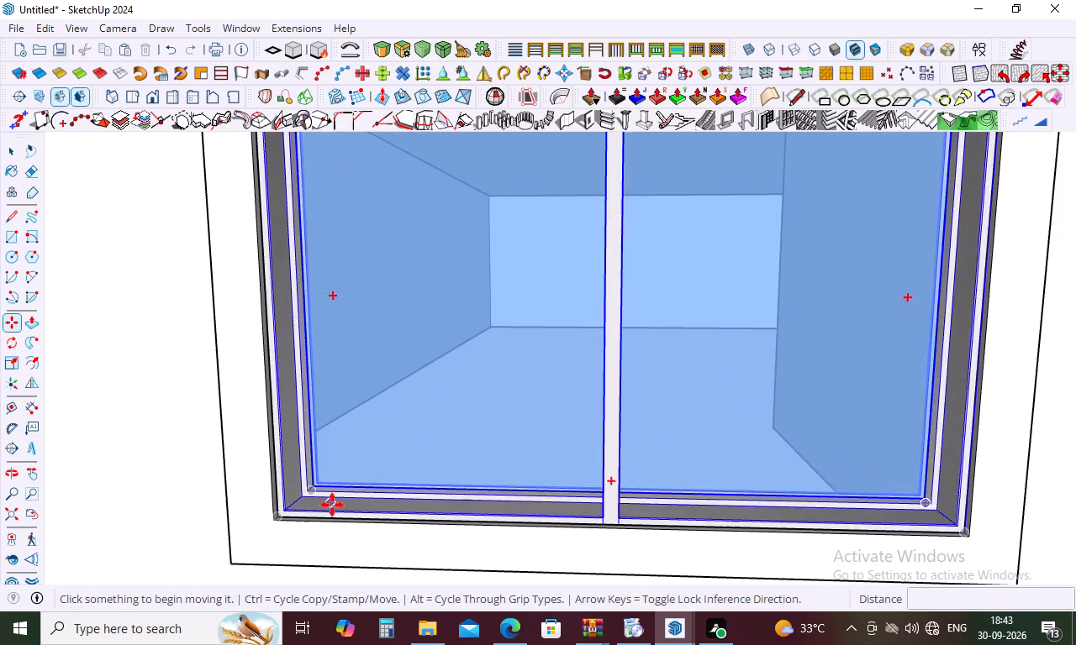
Shift the upper large window out of its opening, and reseat its lower frame corner on the opening's lower front corner.
{"action": "scroll", "coordinate": [332, 505], "scroll_direction": "down", "scroll_amount": 20}
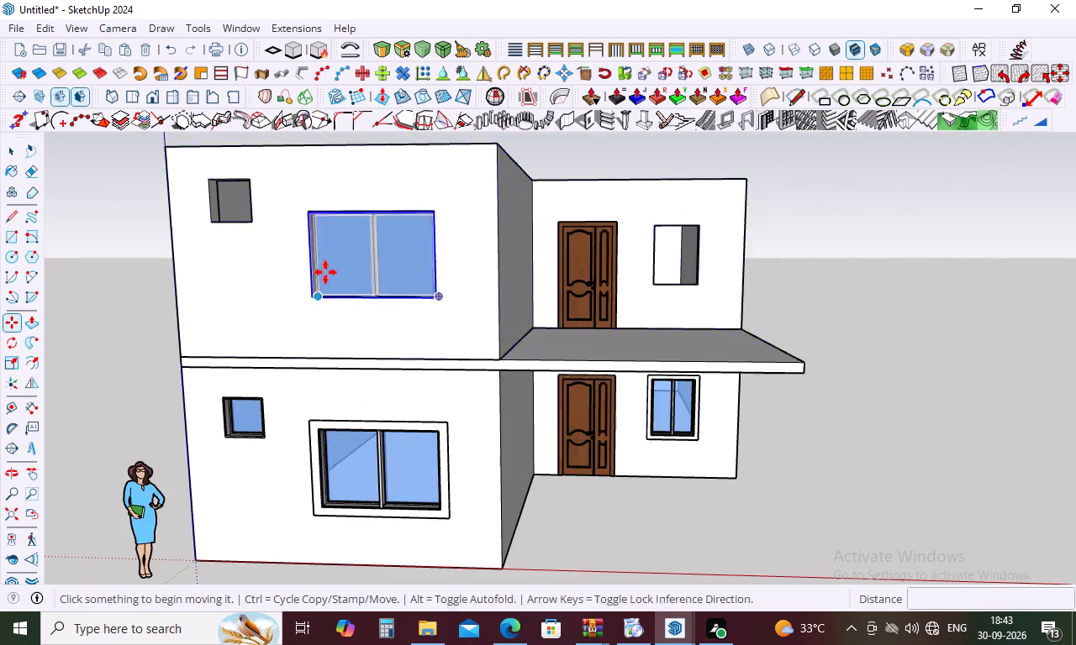
{"action": "scroll", "coordinate": [325, 272], "scroll_direction": "up", "scroll_amount": 11}
{"action": "left_click", "coordinate": [321, 271]}
{"action": "left_click", "coordinate": [216, 342]}
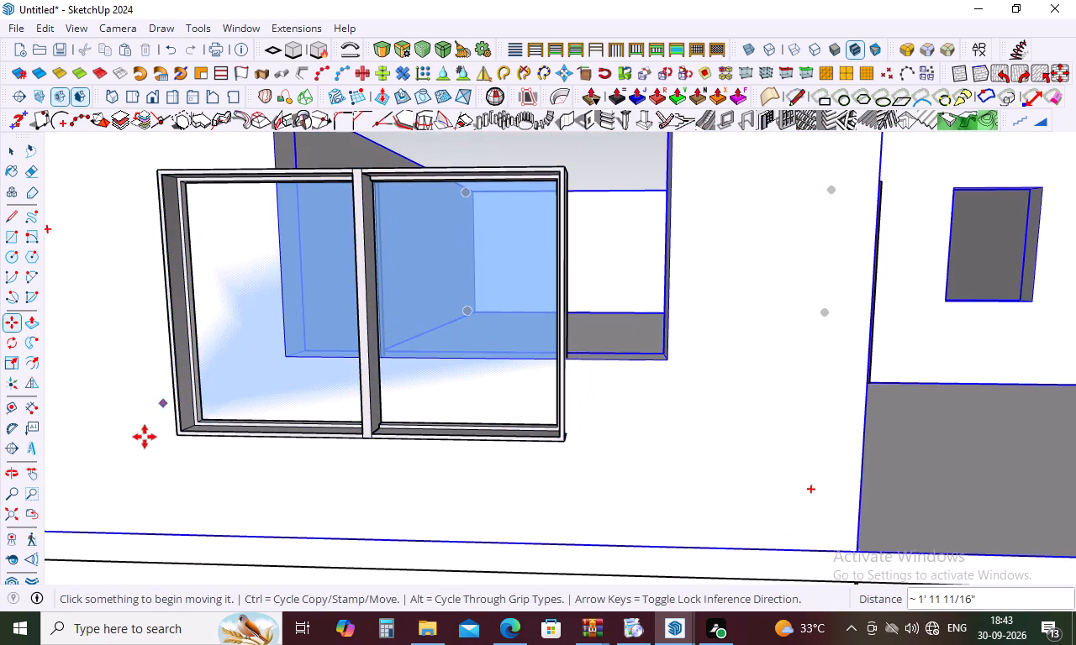
{"action": "left_click", "coordinate": [177, 436]}
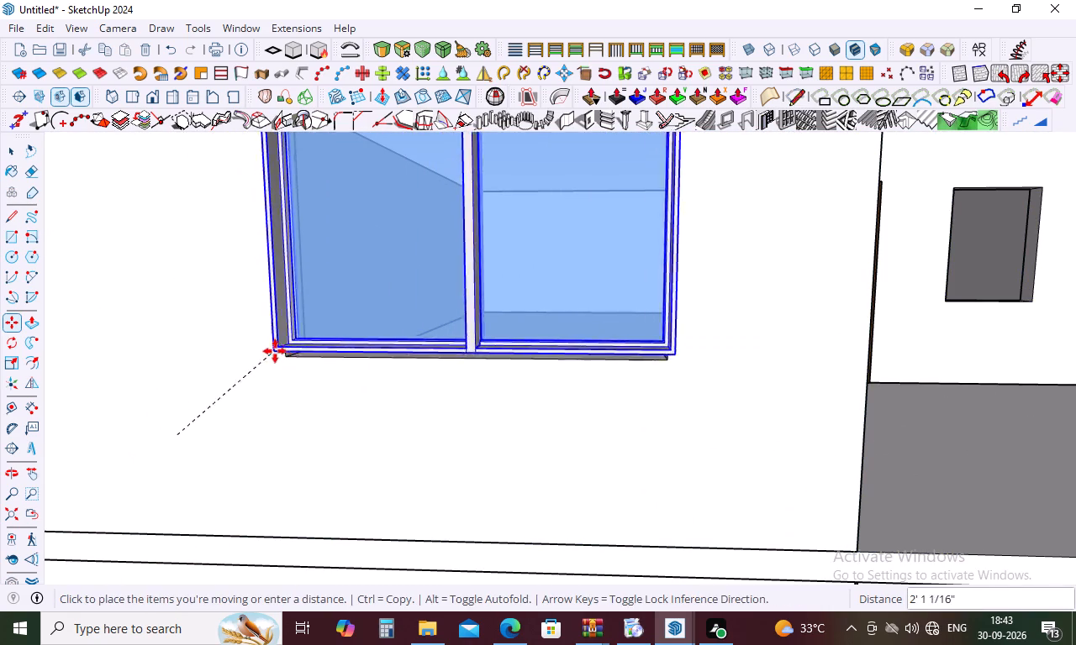
{"action": "scroll", "coordinate": [297, 342], "scroll_direction": "up", "scroll_amount": 11}
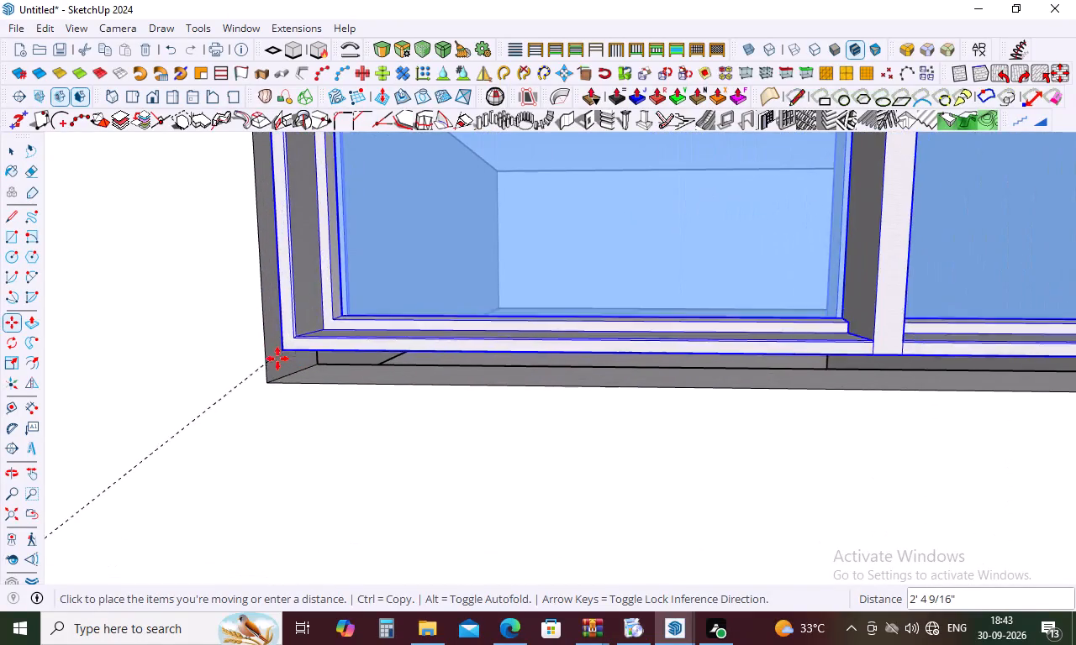
{"action": "scroll", "coordinate": [271, 370], "scroll_direction": "up", "scroll_amount": 11}
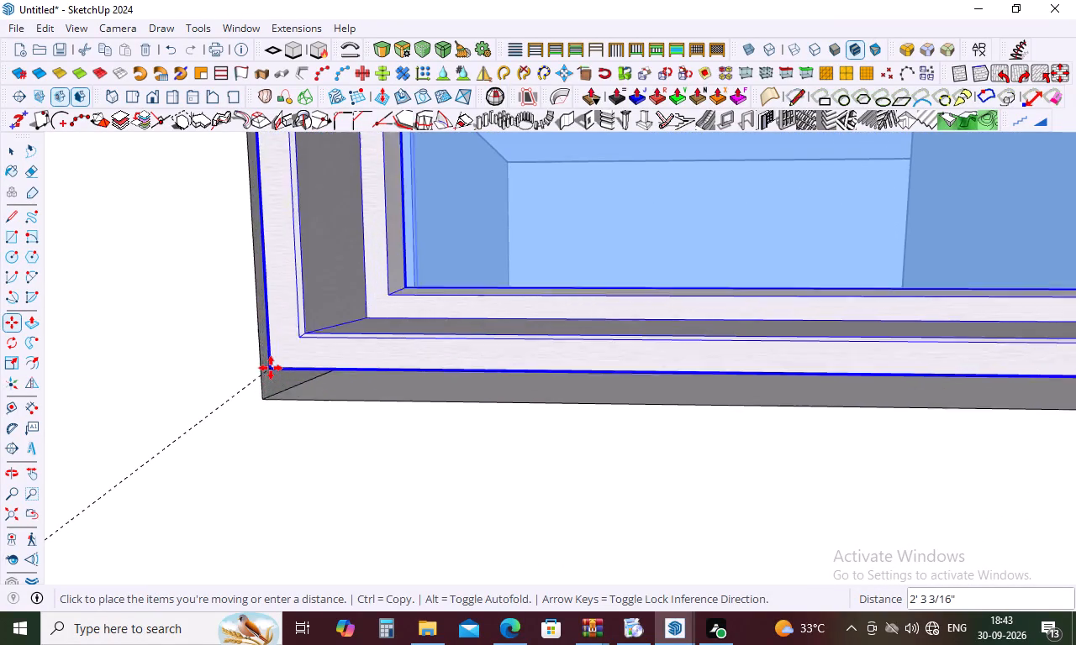
{"action": "left_click", "coordinate": [263, 399]}
Make the flat surround around the large ground-floor window, with its face and edges, into a group.
{"action": "scroll", "coordinate": [319, 381], "scroll_direction": "down", "scroll_amount": 10}
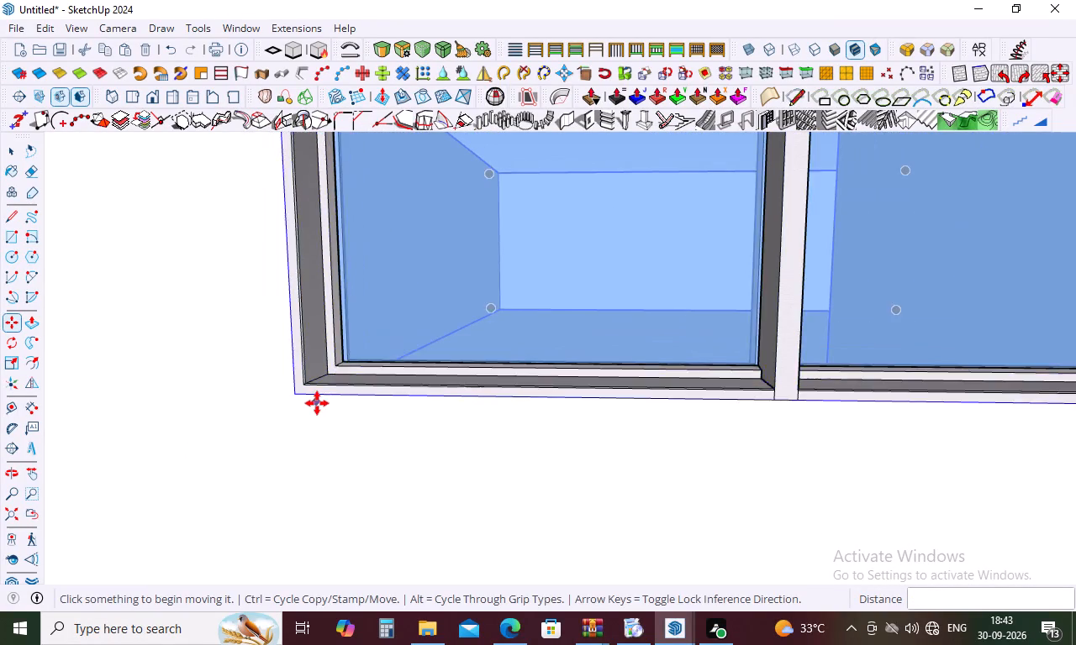
{"action": "scroll", "coordinate": [317, 403], "scroll_direction": "down", "scroll_amount": 18}
{"action": "scroll", "coordinate": [369, 256], "scroll_direction": "up", "scroll_amount": 4}
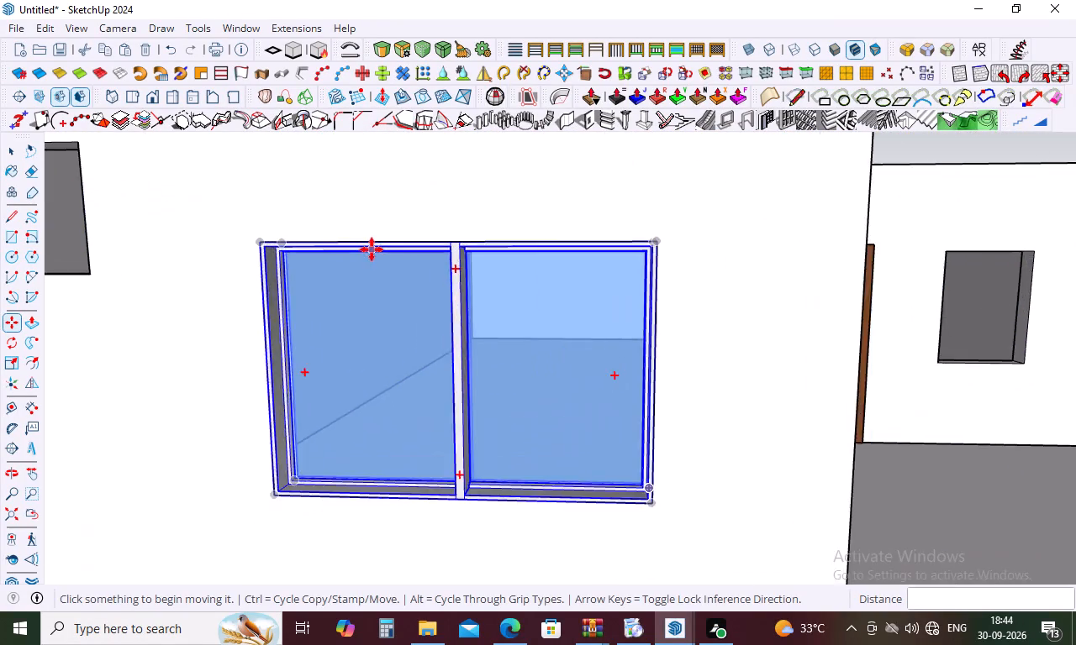
{"action": "scroll", "coordinate": [372, 249], "scroll_direction": "up", "scroll_amount": 11}
{"action": "scroll", "coordinate": [374, 237], "scroll_direction": "down", "scroll_amount": 13}
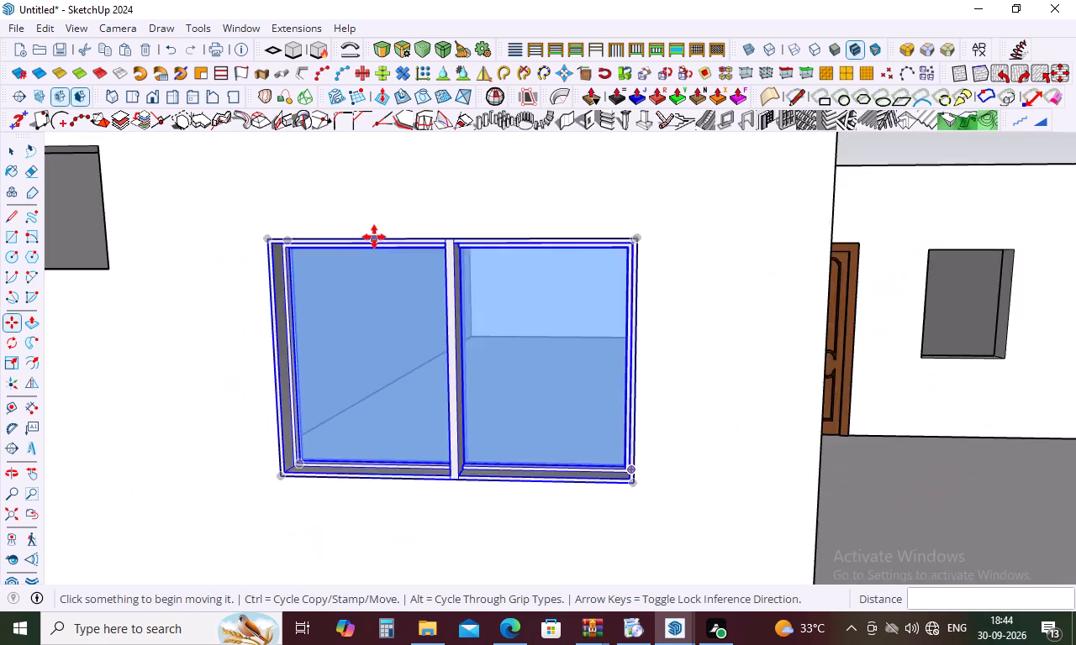
{"action": "scroll", "coordinate": [374, 237], "scroll_direction": "down", "scroll_amount": 14}
{"action": "key", "text": "space"}
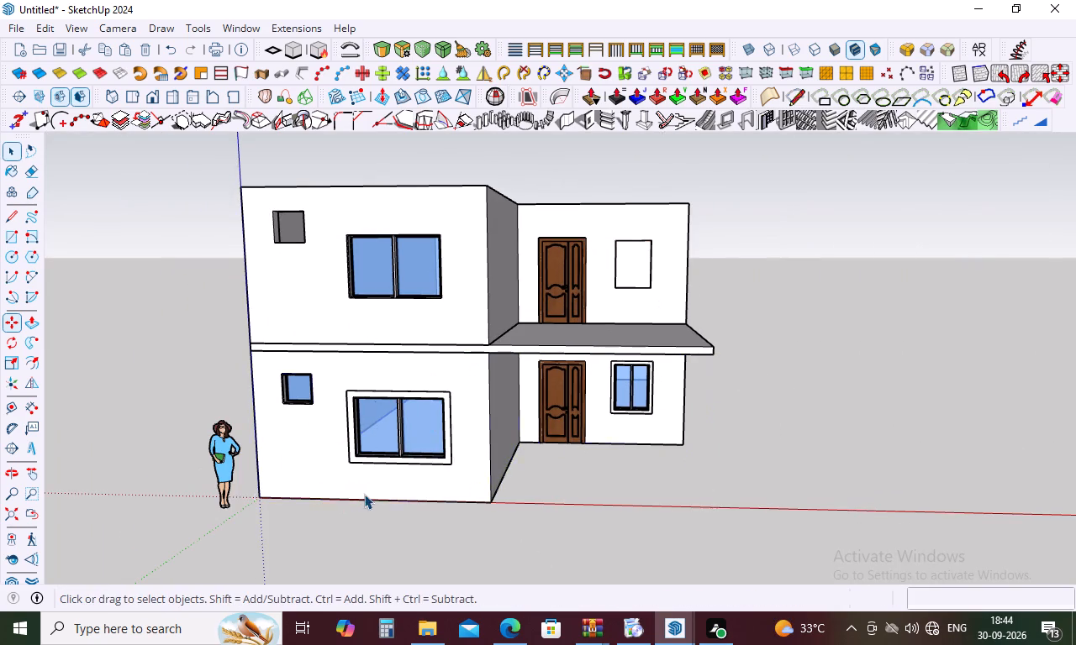
{"action": "triple_click", "coordinate": [380, 460]}
{"action": "right_click", "coordinate": [380, 460]}
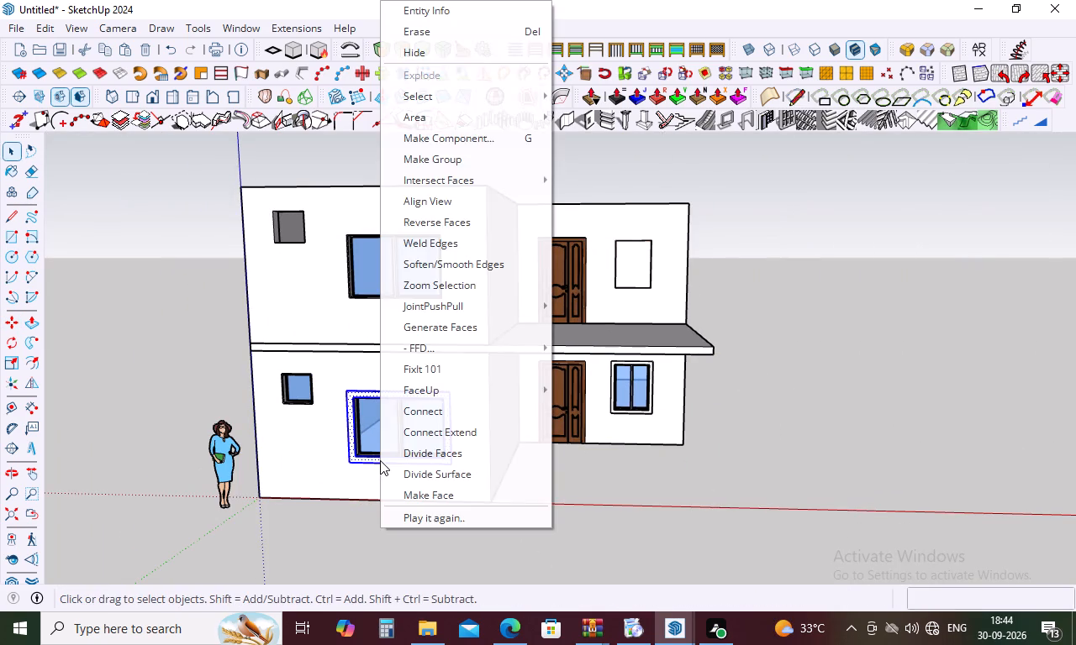
{"action": "left_click", "coordinate": [447, 167]}
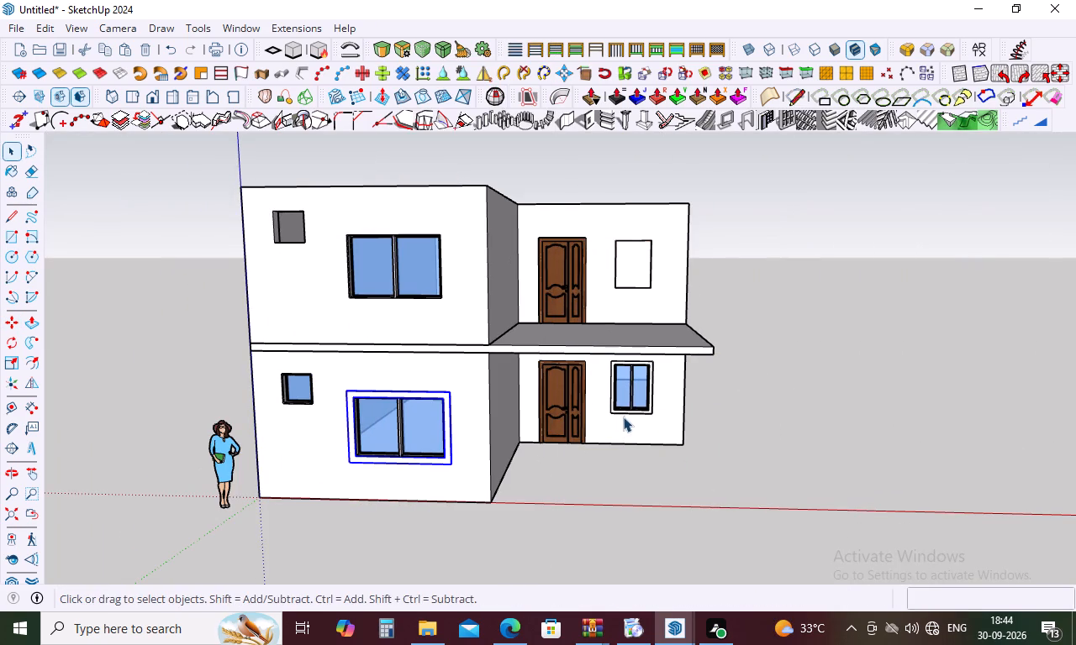
Make the flat surround around the small ground-floor recess window, with its face and edges, into a group.
{"action": "left_click", "coordinate": [628, 409]}
{"action": "double_click", "coordinate": [628, 409]}
{"action": "right_click", "coordinate": [628, 409]}
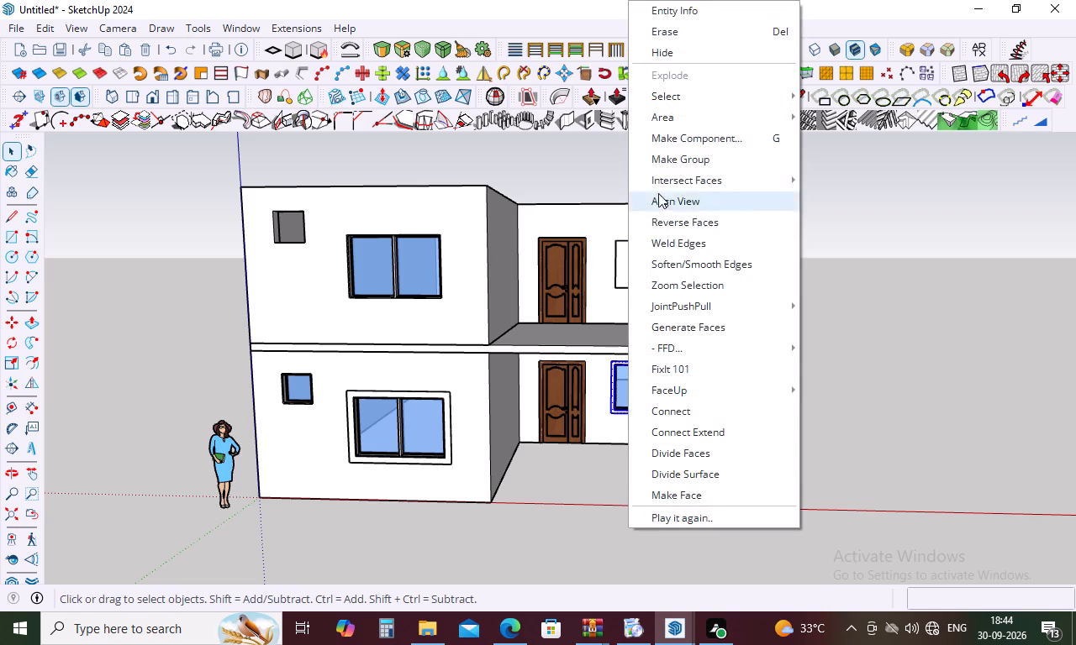
{"action": "left_click", "coordinate": [673, 158]}
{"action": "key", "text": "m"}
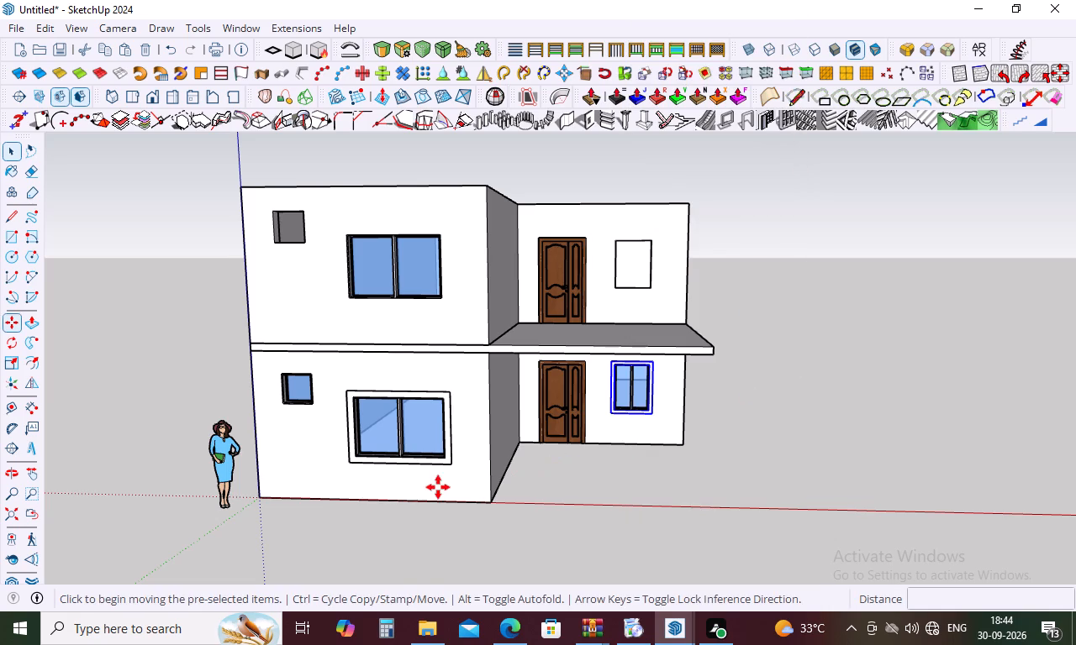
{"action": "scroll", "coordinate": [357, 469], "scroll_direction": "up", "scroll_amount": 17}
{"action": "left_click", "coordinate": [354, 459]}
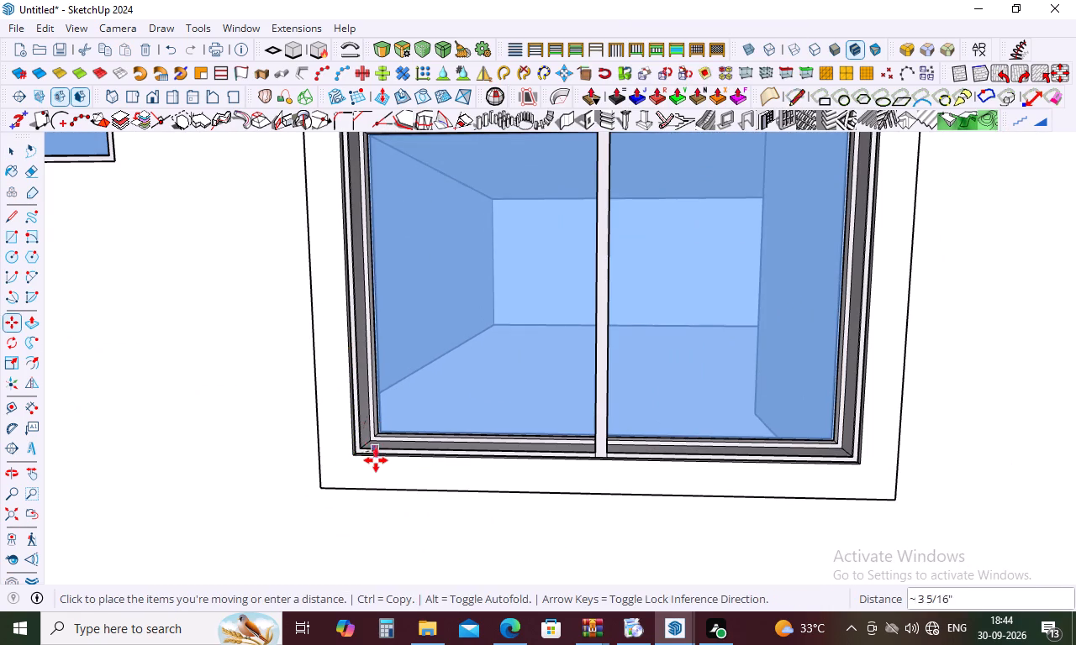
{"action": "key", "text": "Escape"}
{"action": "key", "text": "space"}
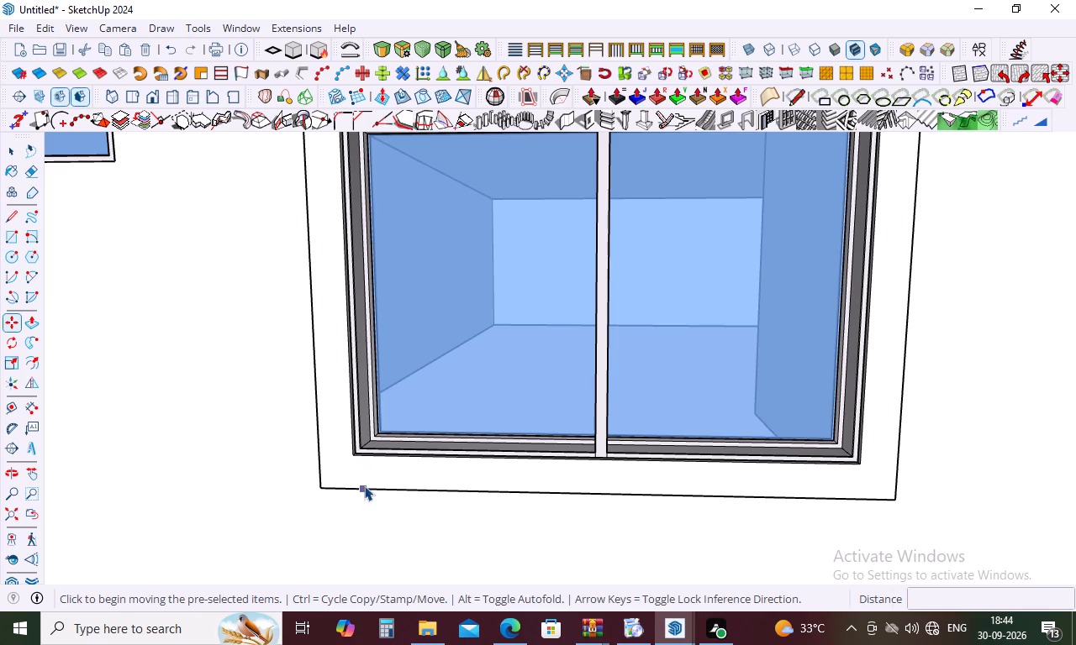
Copy the large ground-floor window's surround group up about 10' 5 15/16", placing its inner lower corner on the upper large window opening's lower corner.
{"action": "left_click", "coordinate": [377, 476]}
{"action": "key", "text": "m"}
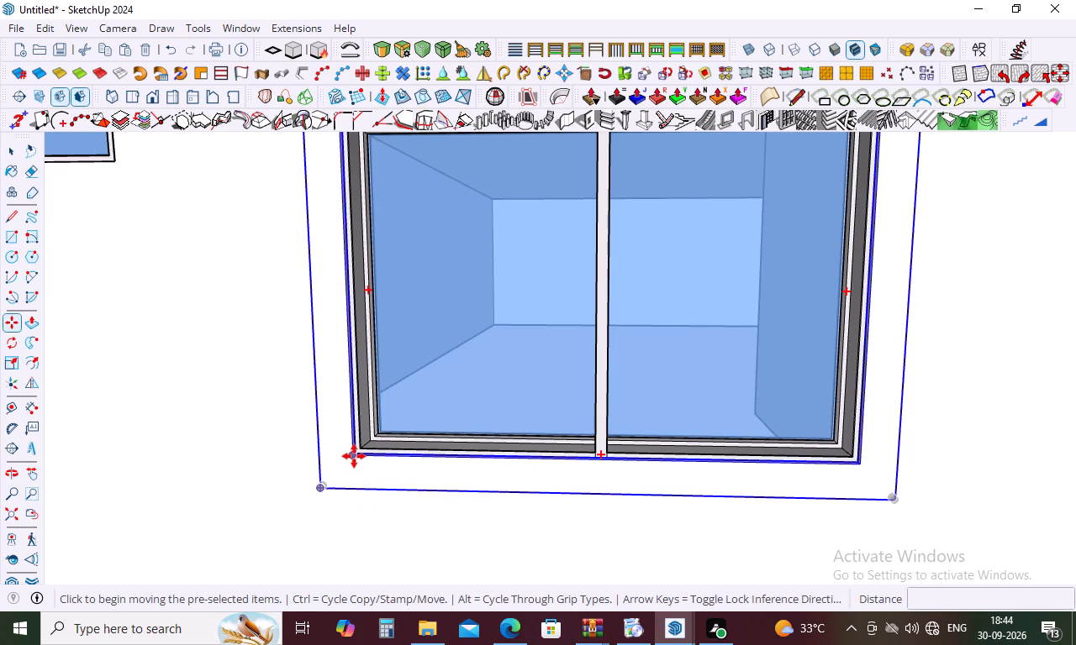
{"action": "left_click", "coordinate": [354, 456]}
{"action": "scroll", "coordinate": [333, 432], "scroll_direction": "down", "scroll_amount": 3}
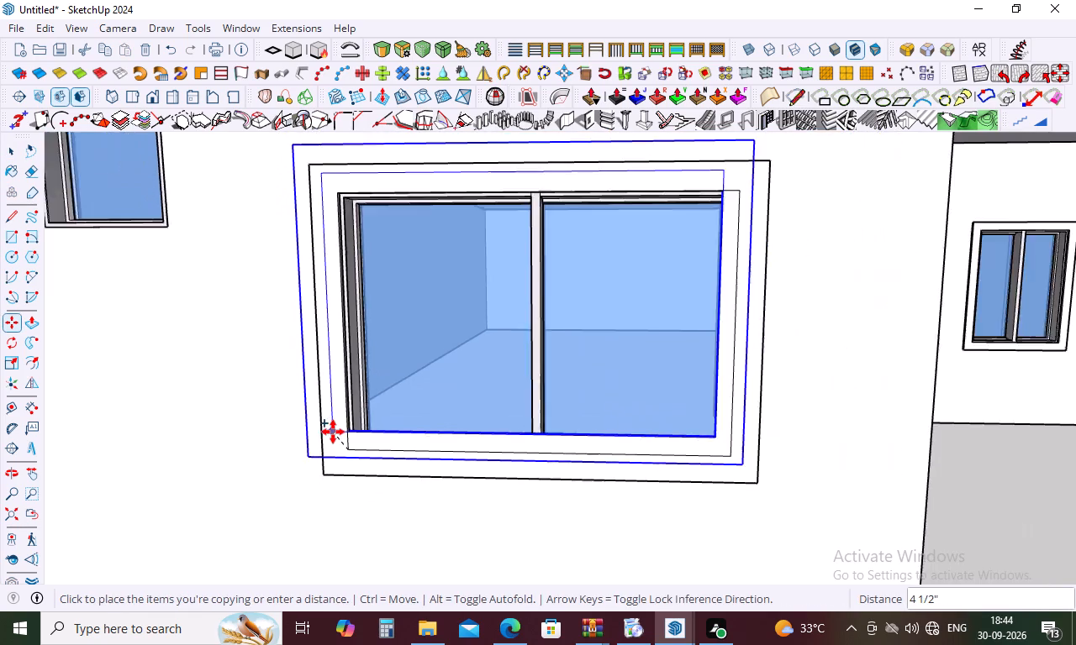
{"action": "scroll", "coordinate": [333, 432], "scroll_direction": "down", "scroll_amount": 14}
{"action": "scroll", "coordinate": [336, 249], "scroll_direction": "up", "scroll_amount": 4}
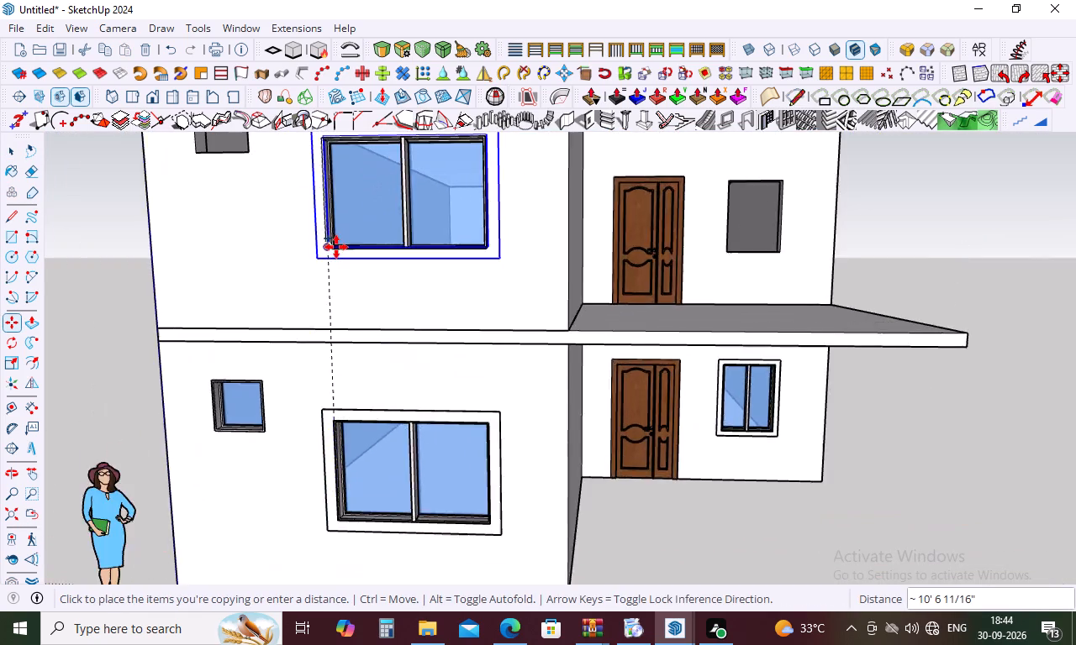
{"action": "scroll", "coordinate": [336, 247], "scroll_direction": "up", "scroll_amount": 12}
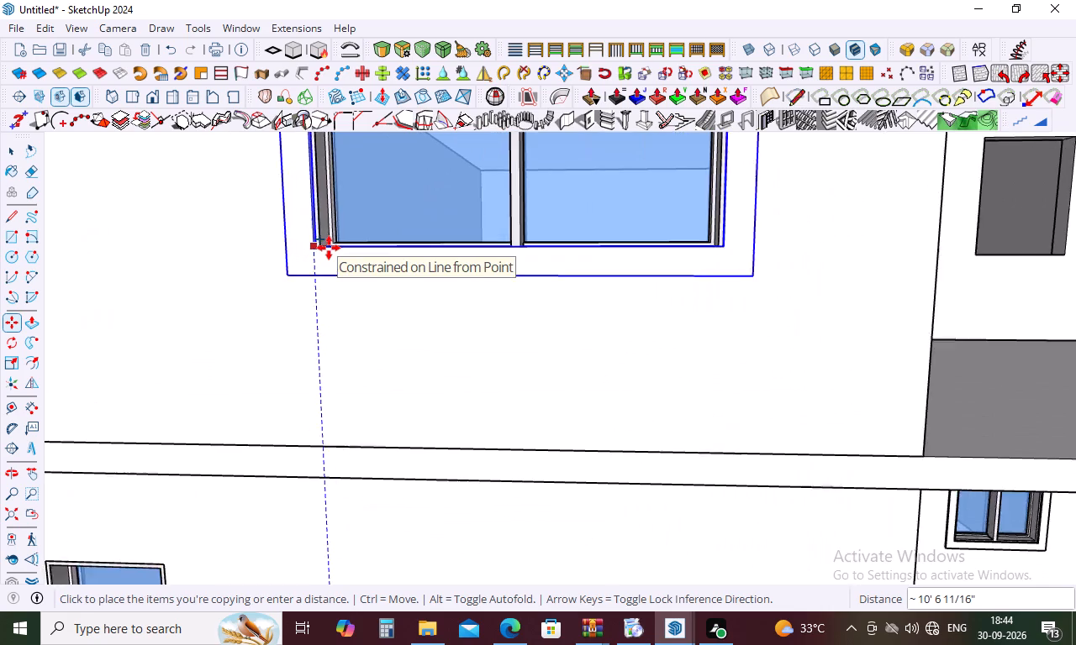
{"action": "scroll", "coordinate": [329, 248], "scroll_direction": "up", "scroll_amount": 9}
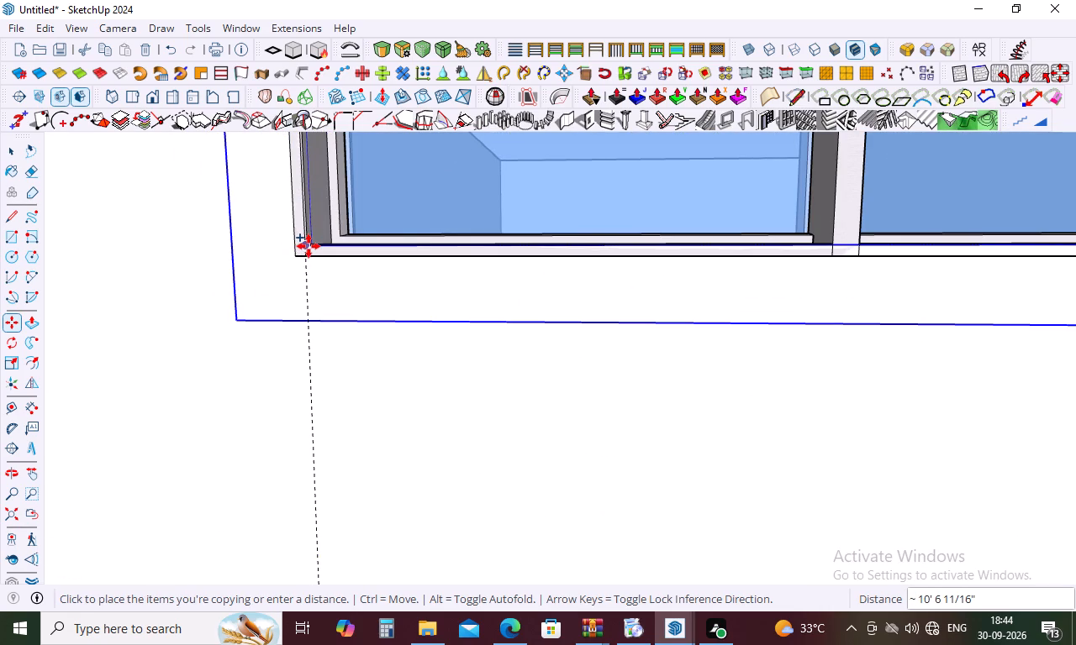
{"action": "left_click", "coordinate": [294, 252]}
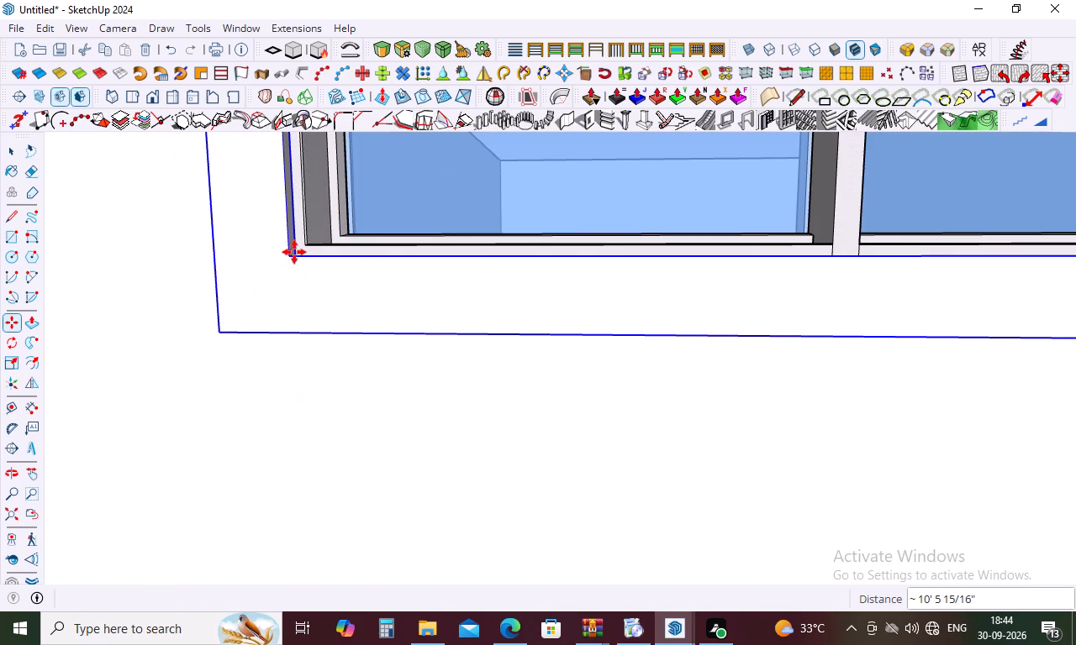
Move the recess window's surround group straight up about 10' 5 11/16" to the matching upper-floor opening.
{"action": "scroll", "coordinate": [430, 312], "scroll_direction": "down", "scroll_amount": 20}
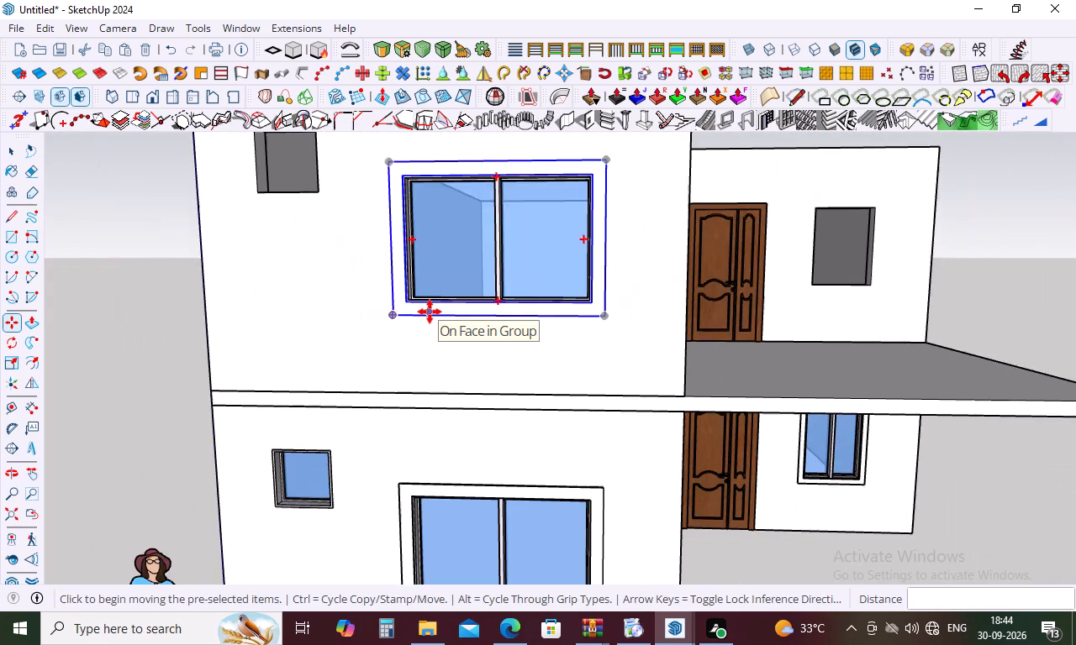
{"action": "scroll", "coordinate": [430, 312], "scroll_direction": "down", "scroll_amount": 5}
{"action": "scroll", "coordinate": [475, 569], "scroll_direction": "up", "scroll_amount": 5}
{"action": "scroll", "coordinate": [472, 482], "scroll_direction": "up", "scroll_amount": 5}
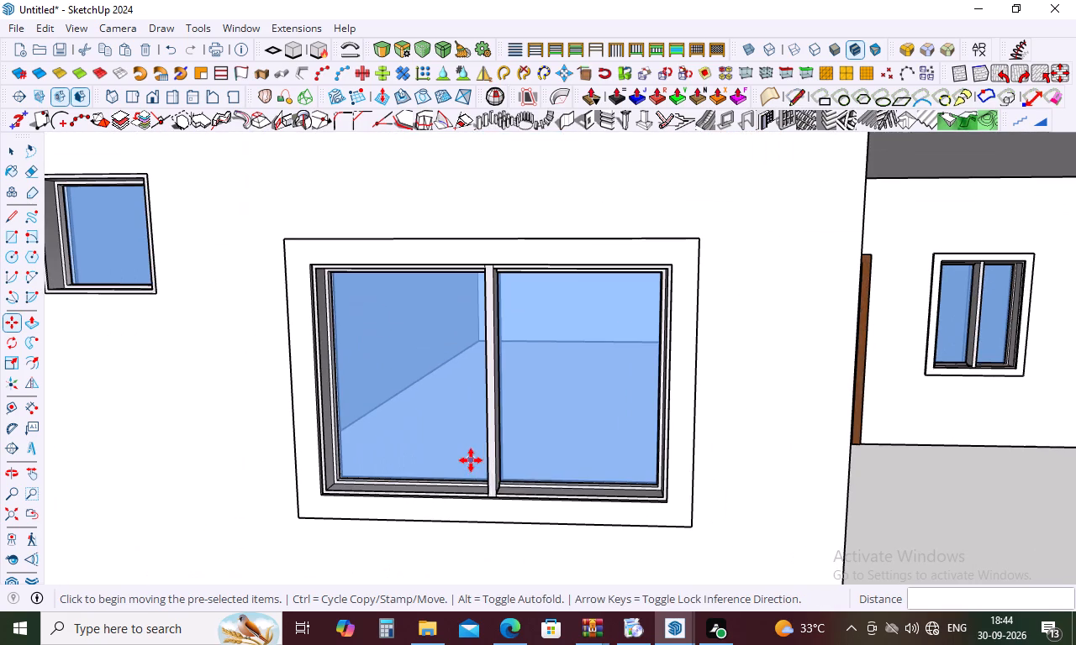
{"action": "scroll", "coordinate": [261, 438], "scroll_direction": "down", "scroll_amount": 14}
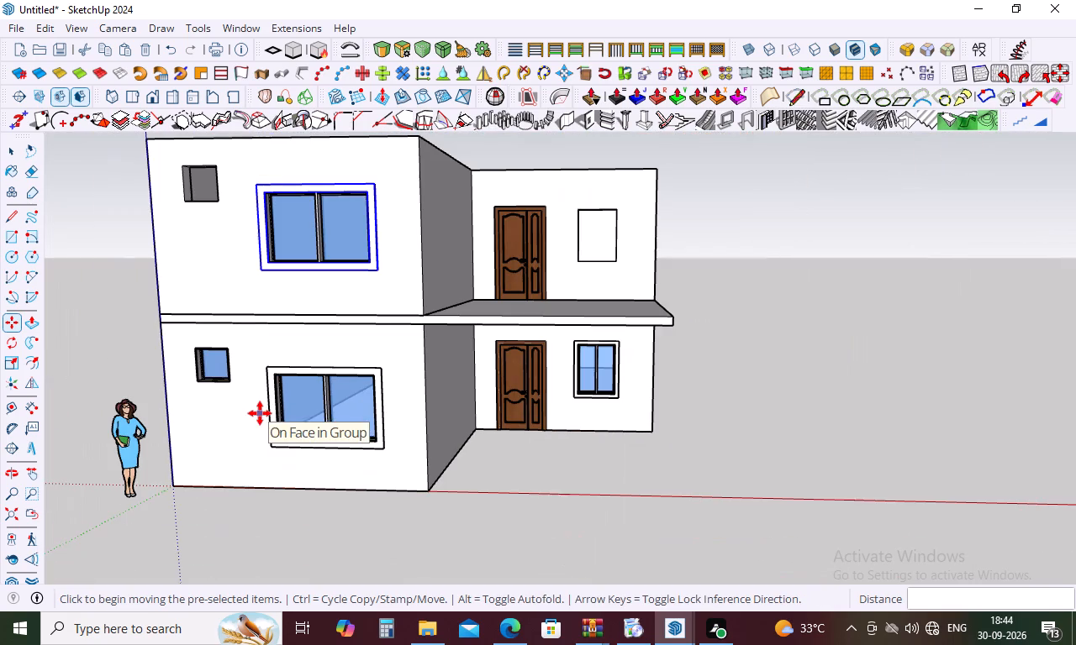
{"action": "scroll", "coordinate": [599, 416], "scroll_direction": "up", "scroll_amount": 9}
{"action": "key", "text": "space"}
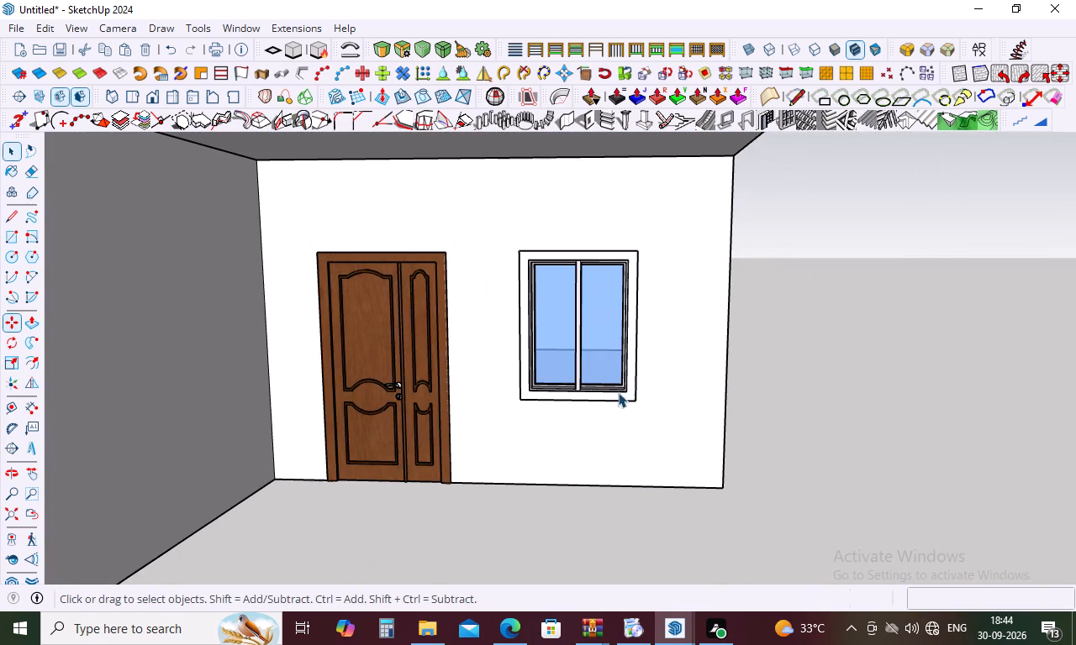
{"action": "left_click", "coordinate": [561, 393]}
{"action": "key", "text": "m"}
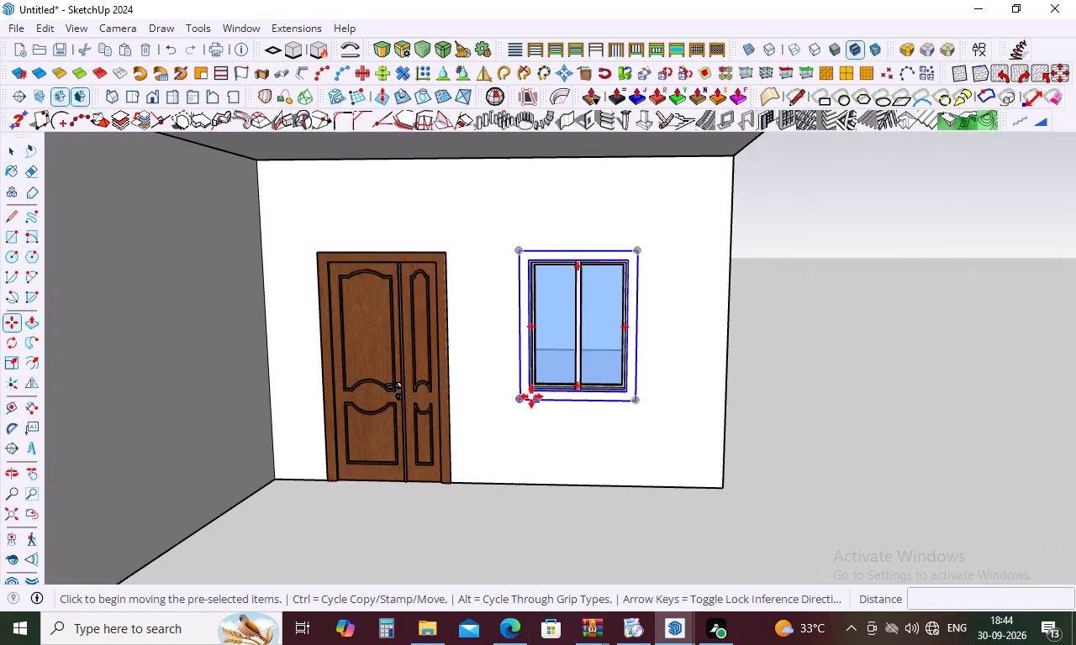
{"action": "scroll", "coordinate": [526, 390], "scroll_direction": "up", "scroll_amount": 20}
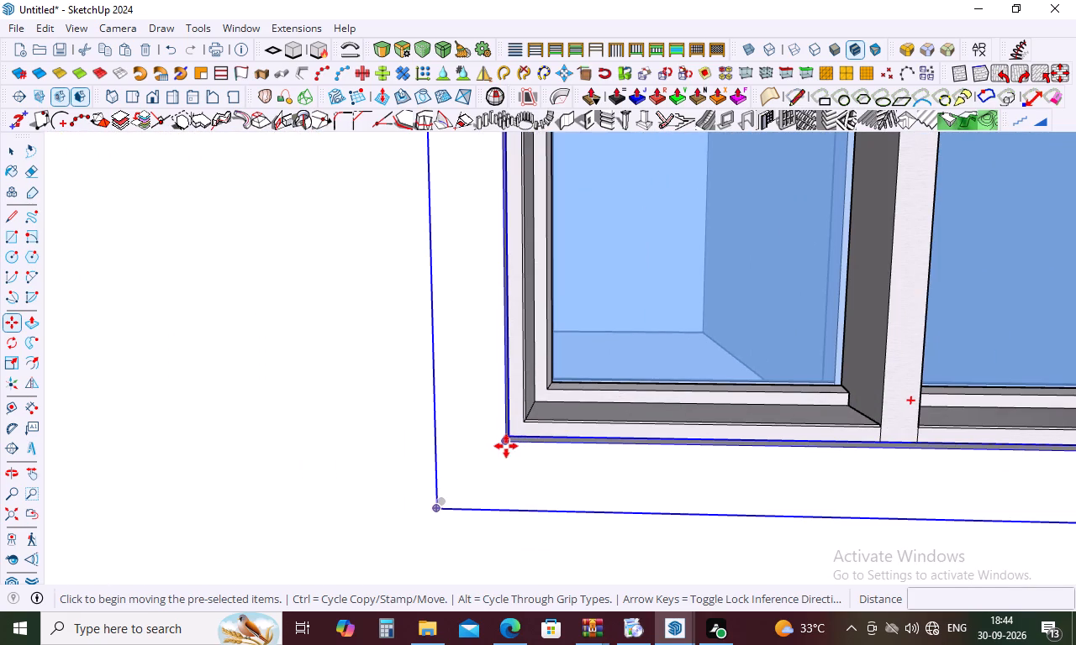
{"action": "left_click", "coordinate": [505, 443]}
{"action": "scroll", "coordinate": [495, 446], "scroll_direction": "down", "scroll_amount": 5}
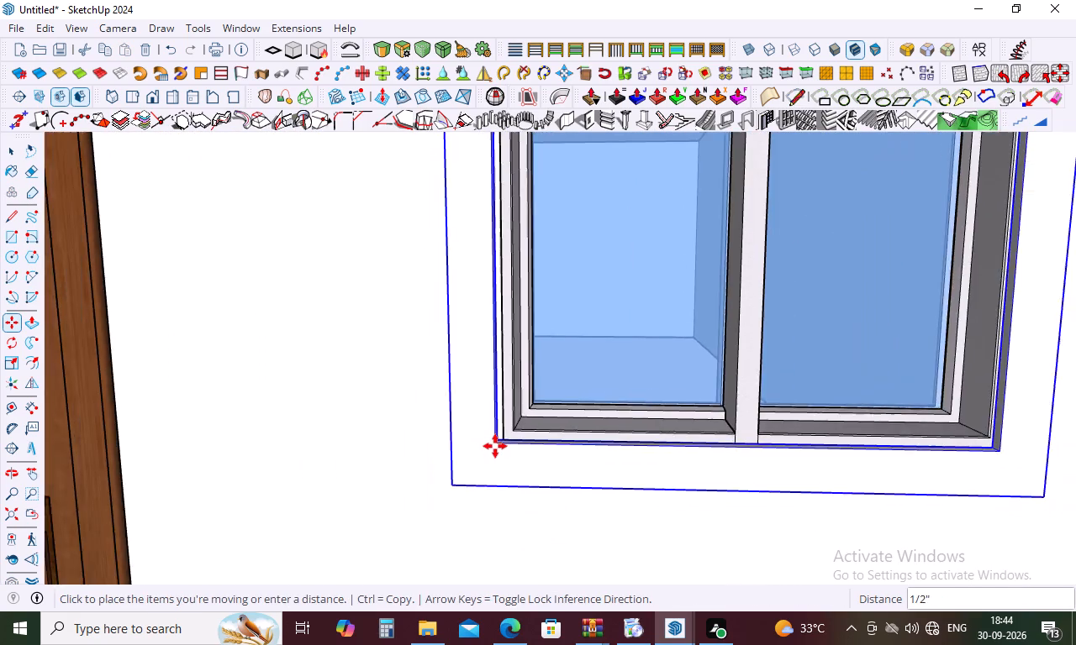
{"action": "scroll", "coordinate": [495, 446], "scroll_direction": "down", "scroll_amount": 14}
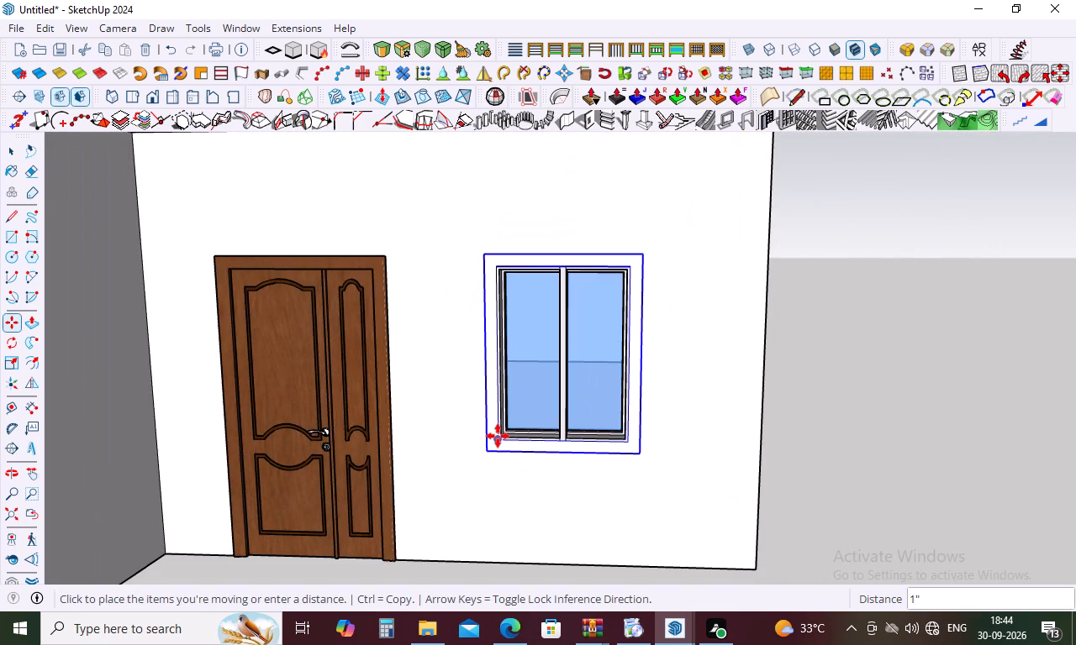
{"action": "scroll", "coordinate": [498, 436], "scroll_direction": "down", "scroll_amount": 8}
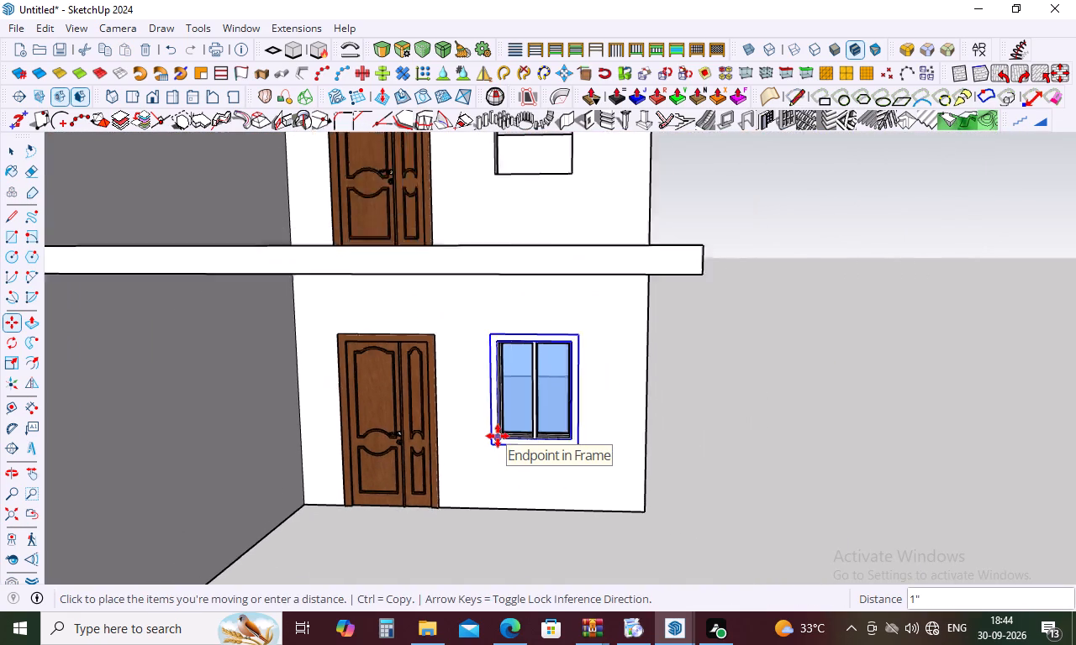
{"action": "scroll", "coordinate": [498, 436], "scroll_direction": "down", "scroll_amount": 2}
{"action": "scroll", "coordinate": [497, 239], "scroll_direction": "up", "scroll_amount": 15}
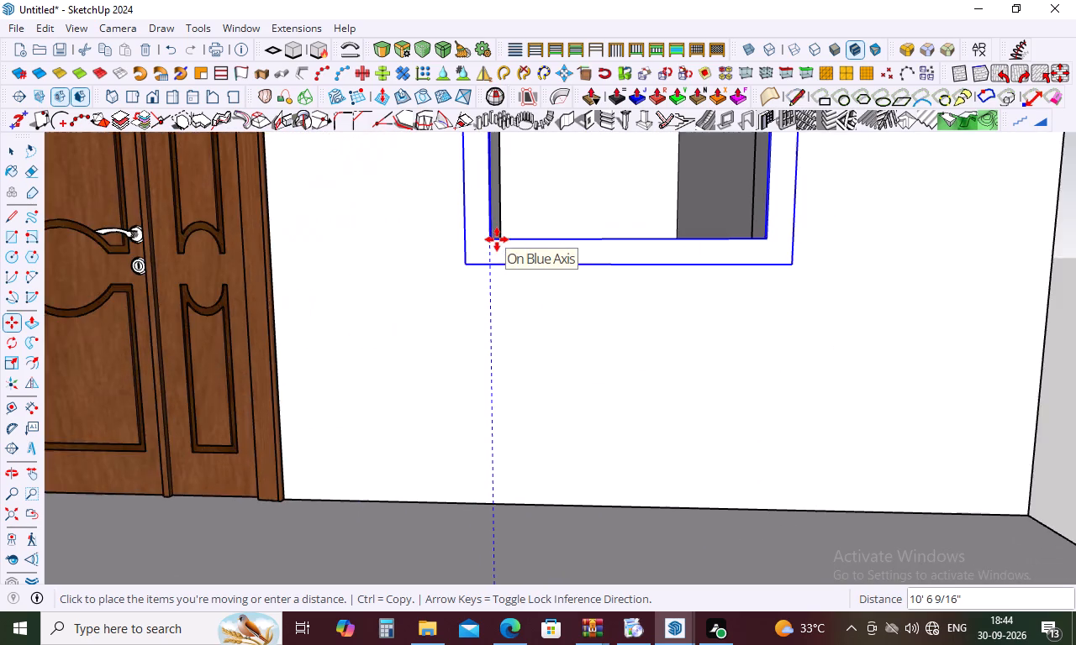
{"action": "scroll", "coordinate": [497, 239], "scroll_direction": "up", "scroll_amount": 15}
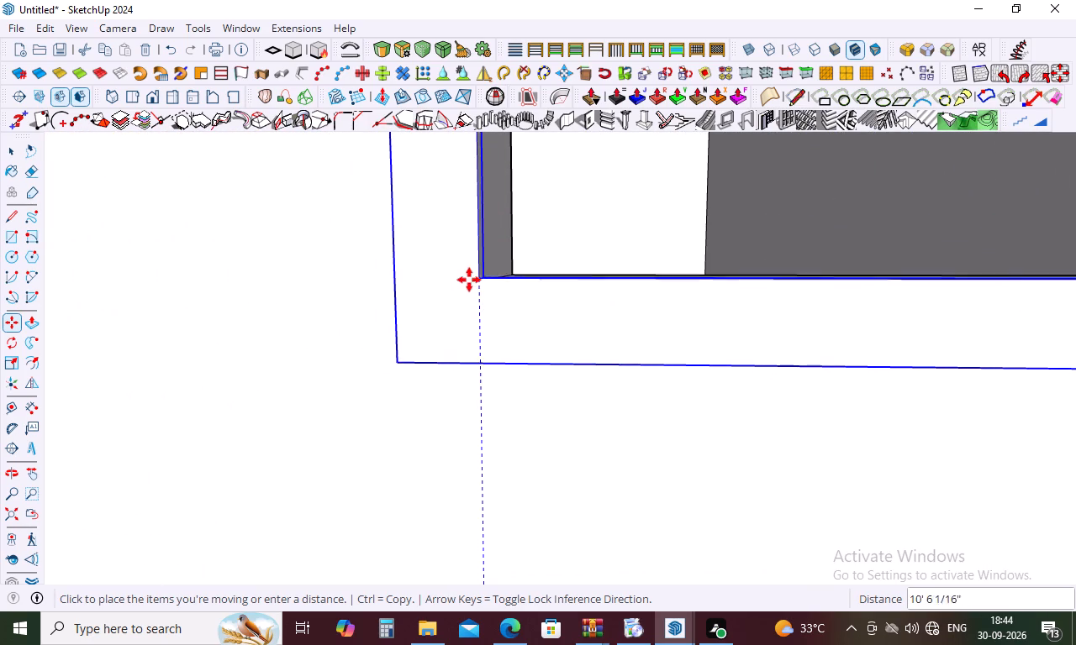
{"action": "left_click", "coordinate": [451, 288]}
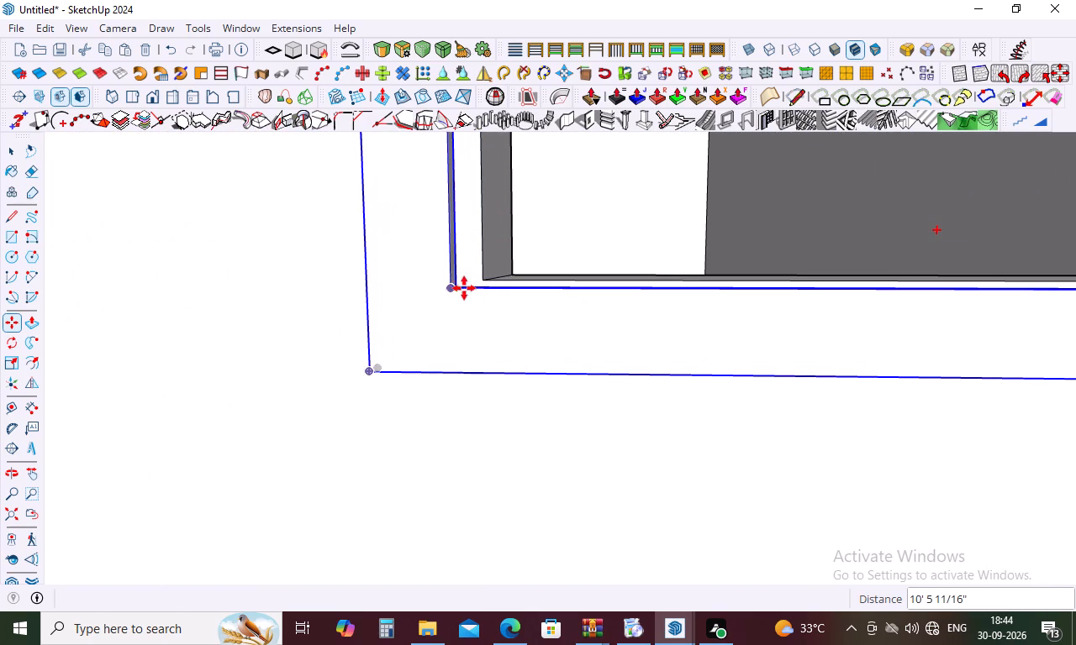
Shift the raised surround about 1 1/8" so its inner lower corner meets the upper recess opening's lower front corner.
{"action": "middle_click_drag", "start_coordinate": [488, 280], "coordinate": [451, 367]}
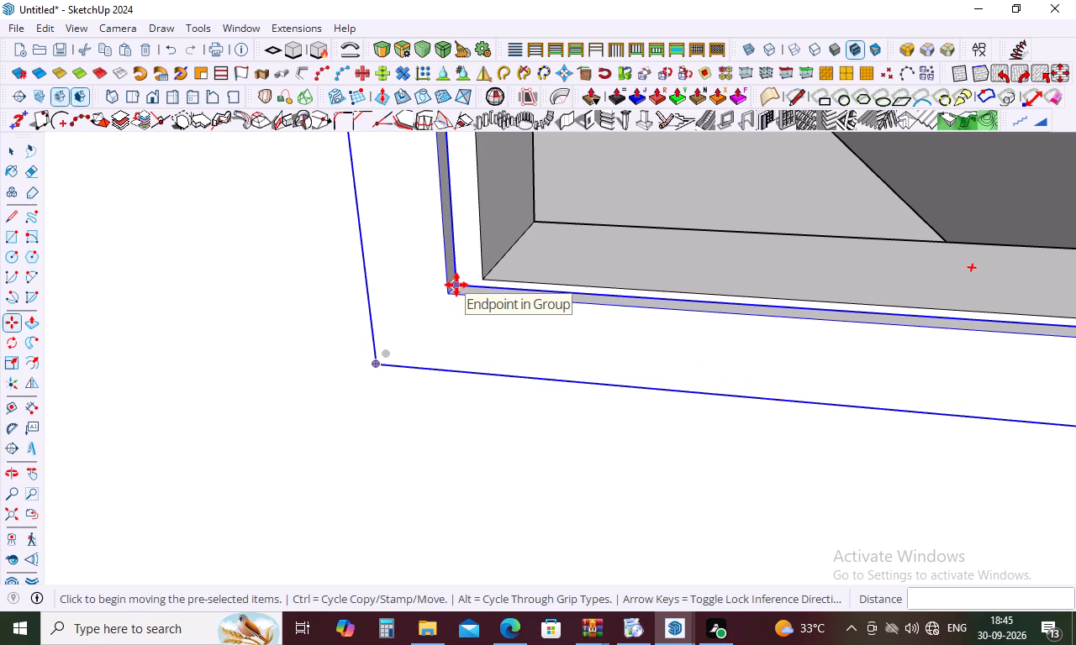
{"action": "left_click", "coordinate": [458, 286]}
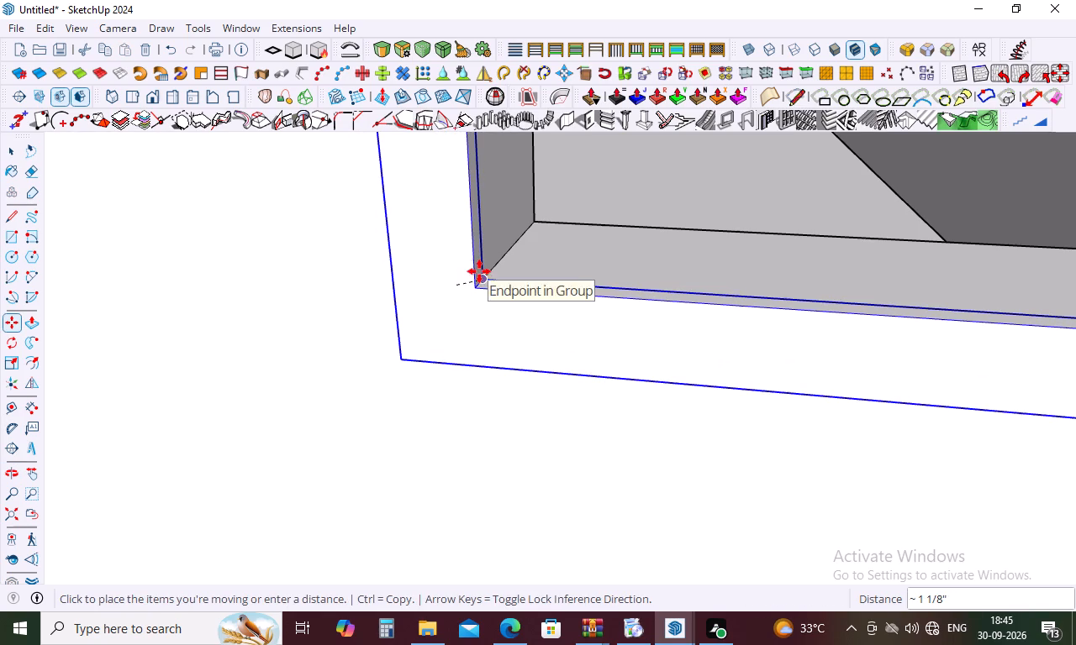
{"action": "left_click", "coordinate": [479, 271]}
Examine how the copied surround fits the upper large window, and compare the windows across both floors of the front.
{"action": "scroll", "coordinate": [539, 253], "scroll_direction": "down", "scroll_amount": 20}
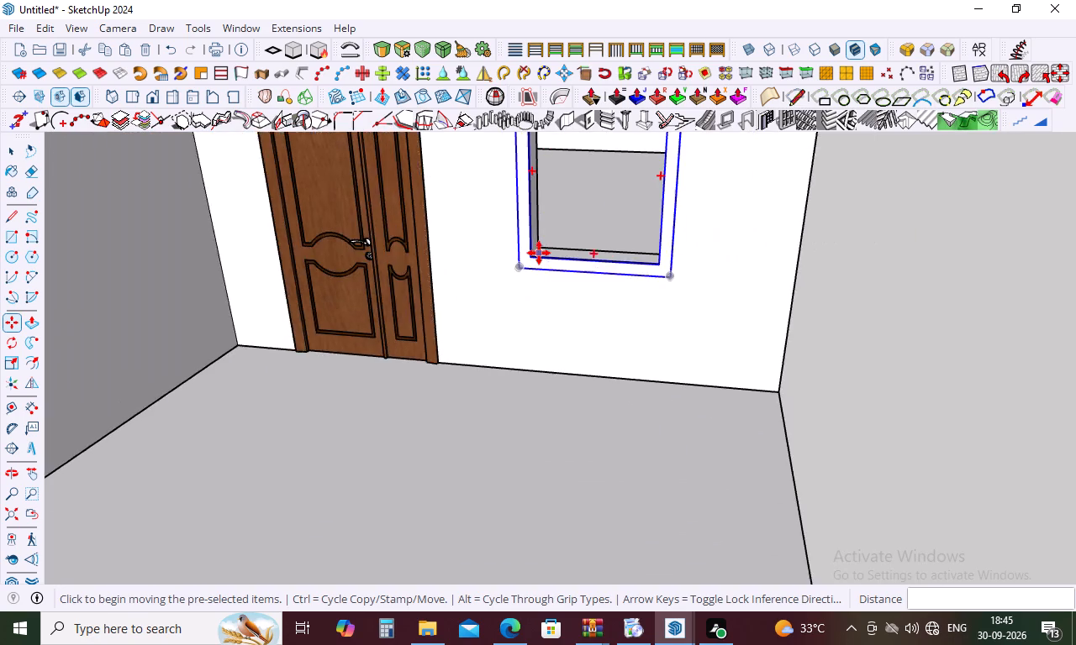
{"action": "scroll", "coordinate": [539, 253], "scroll_direction": "down", "scroll_amount": 20}
{"action": "scroll", "coordinate": [356, 260], "scroll_direction": "up", "scroll_amount": 5}
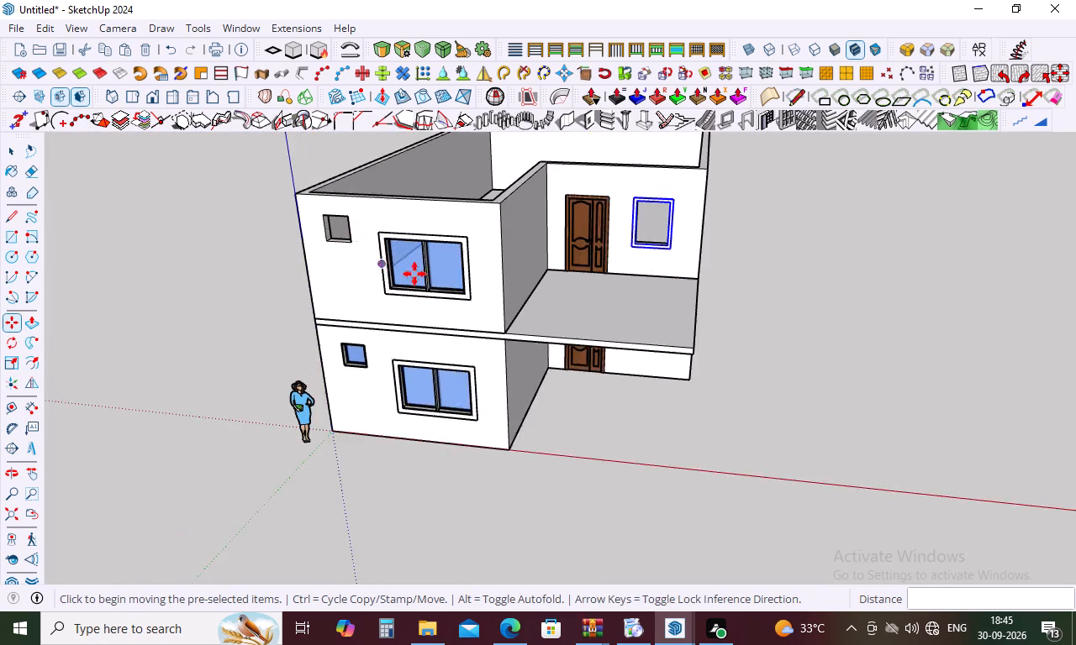
{"action": "scroll", "coordinate": [414, 274], "scroll_direction": "up", "scroll_amount": 11}
{"action": "middle_click_drag", "start_coordinate": [345, 285], "coordinate": [341, 338]}
{"action": "scroll", "coordinate": [334, 340], "scroll_direction": "up", "scroll_amount": 5}
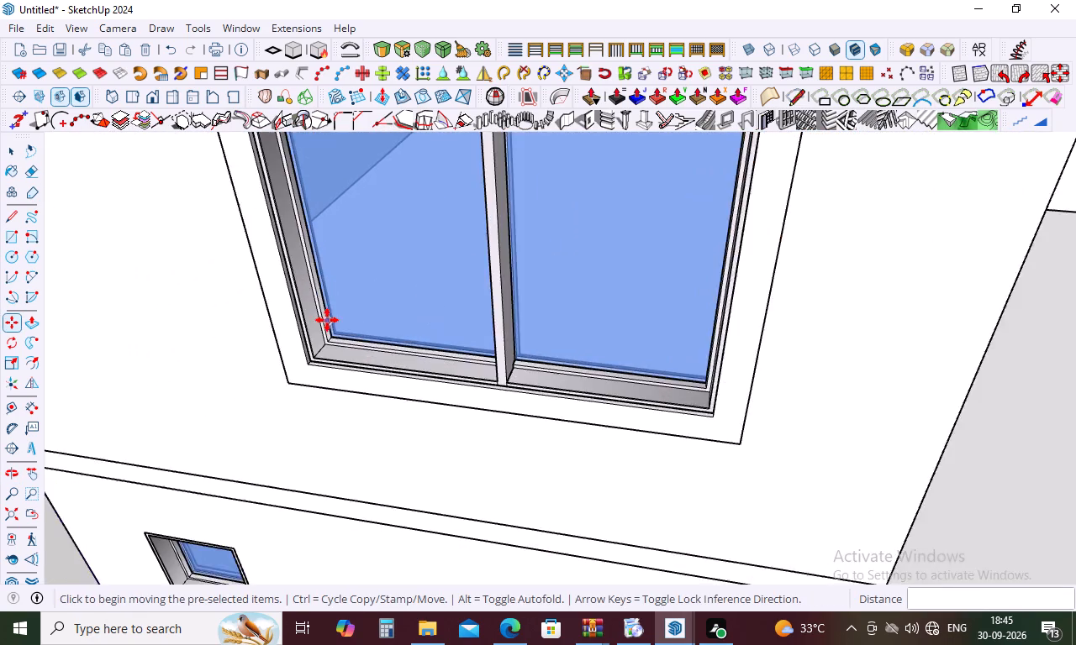
{"action": "scroll", "coordinate": [327, 320], "scroll_direction": "up", "scroll_amount": 11}
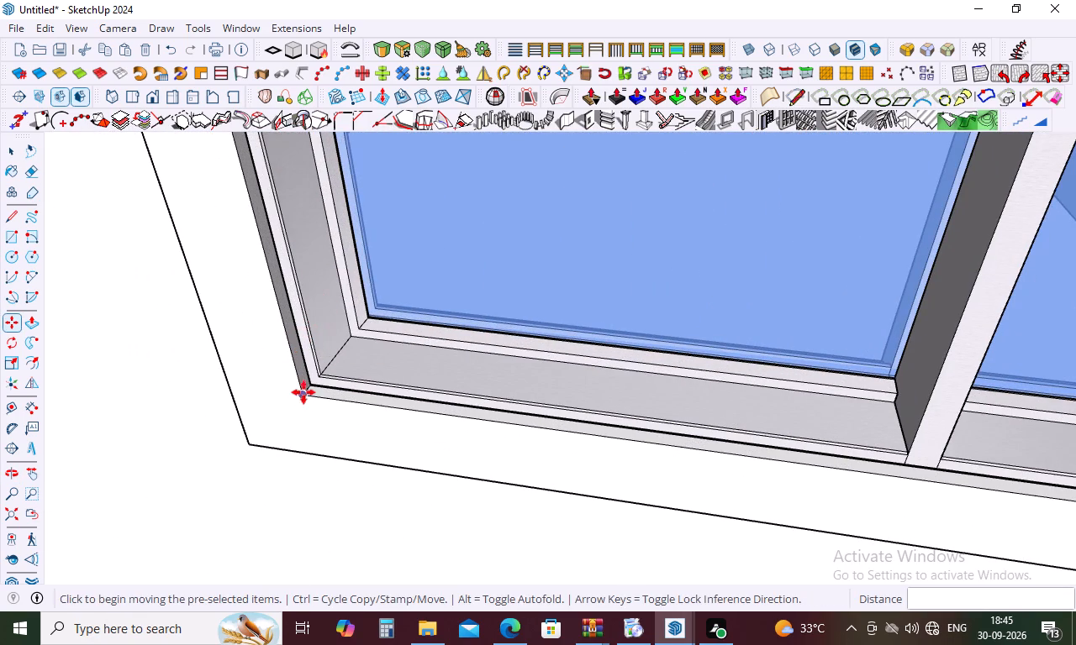
{"action": "scroll", "coordinate": [345, 321], "scroll_direction": "down", "scroll_amount": 10}
{"action": "scroll", "coordinate": [352, 326], "scroll_direction": "down", "scroll_amount": 15}
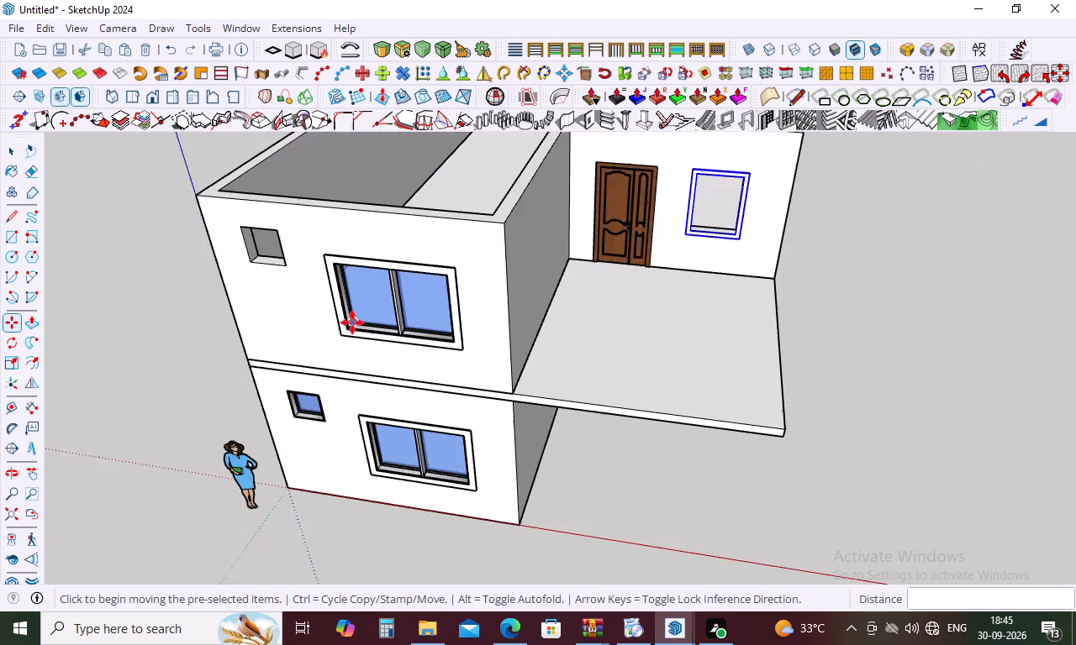
{"action": "scroll", "coordinate": [352, 322], "scroll_direction": "down", "scroll_amount": 5}
{"action": "middle_click_drag", "start_coordinate": [510, 367], "coordinate": [557, 191]}
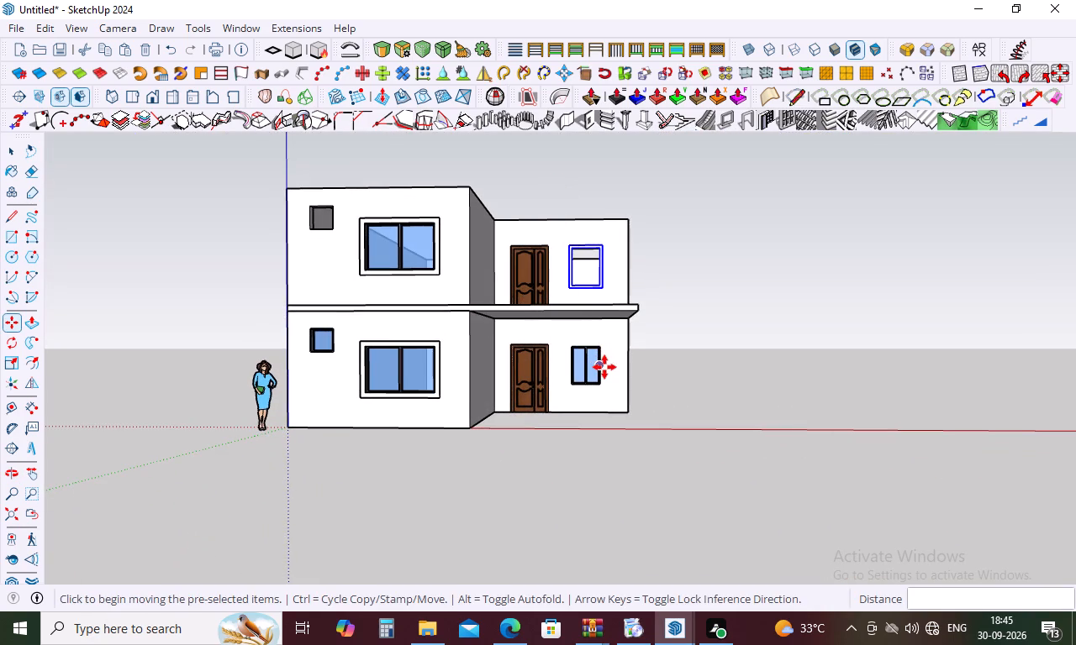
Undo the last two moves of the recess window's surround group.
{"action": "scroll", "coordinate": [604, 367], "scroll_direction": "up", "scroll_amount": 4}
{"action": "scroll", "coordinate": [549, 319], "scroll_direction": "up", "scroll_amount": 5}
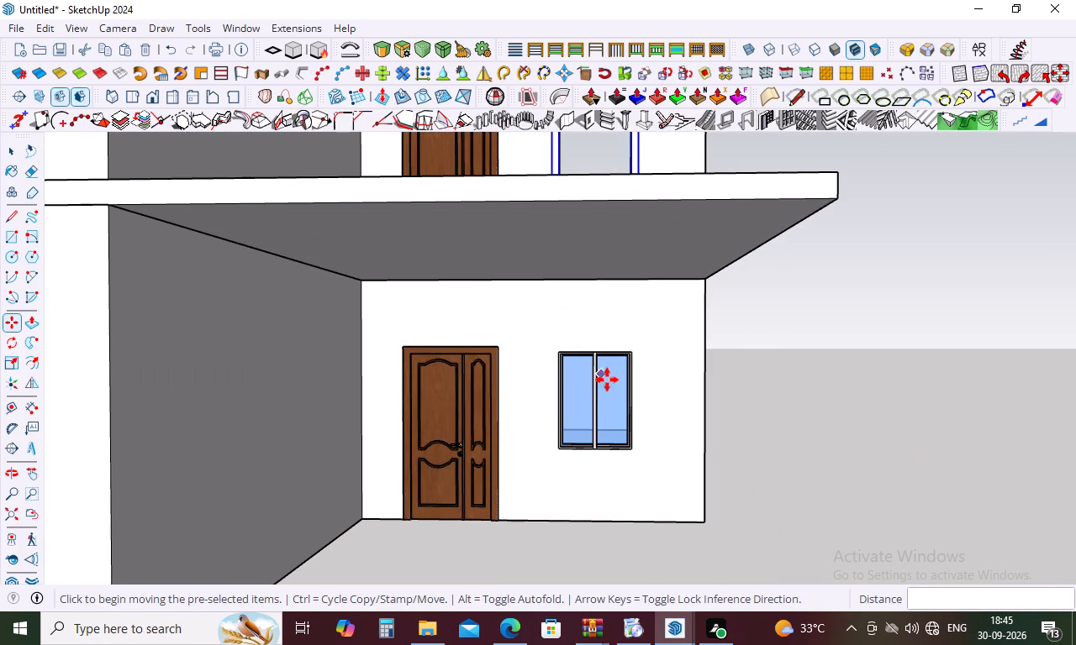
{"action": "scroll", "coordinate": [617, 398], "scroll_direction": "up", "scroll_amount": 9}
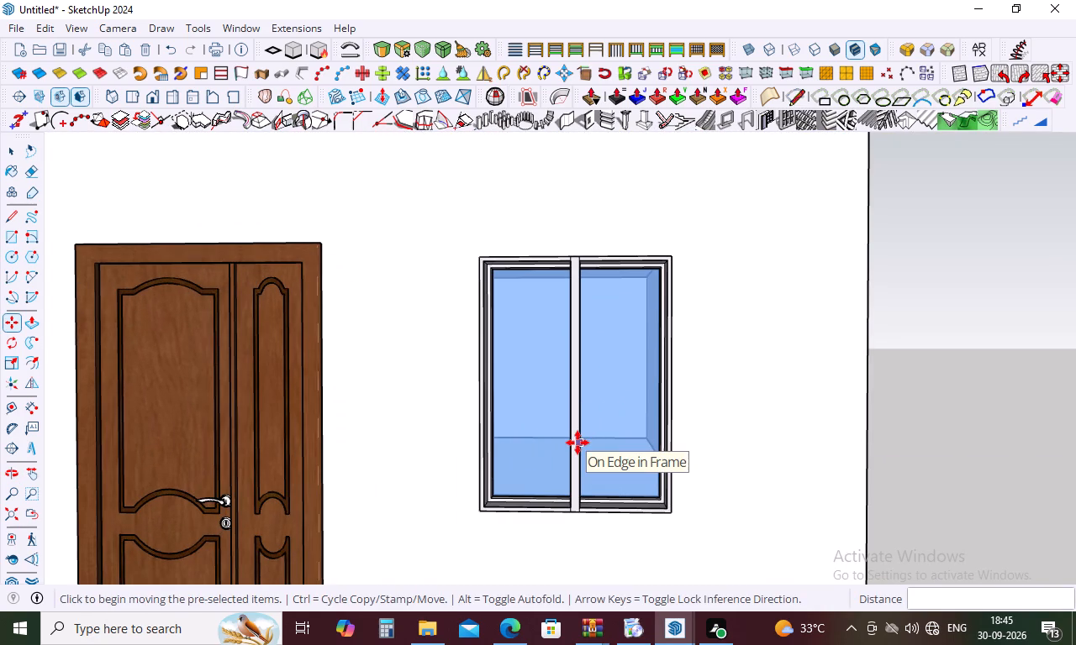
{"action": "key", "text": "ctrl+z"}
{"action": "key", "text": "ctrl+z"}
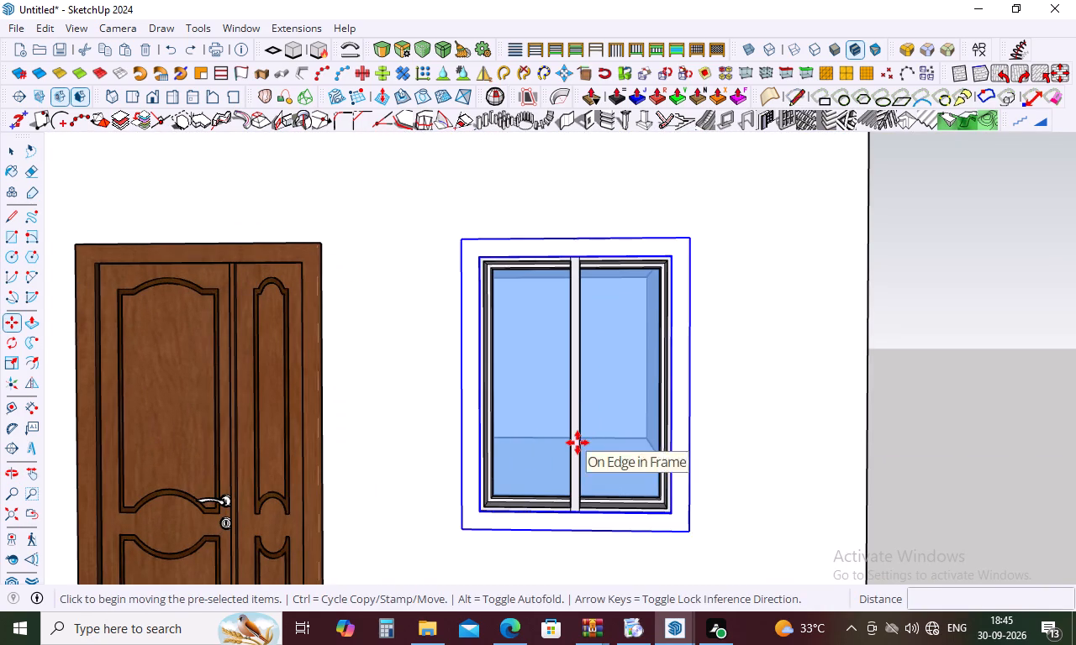
Copy the recess window's surround group straight up about 10' 5 15/16", from its inner lower corner to the upper recess opening's lower corner.
{"action": "scroll", "coordinate": [488, 511], "scroll_direction": "up", "scroll_amount": 11}
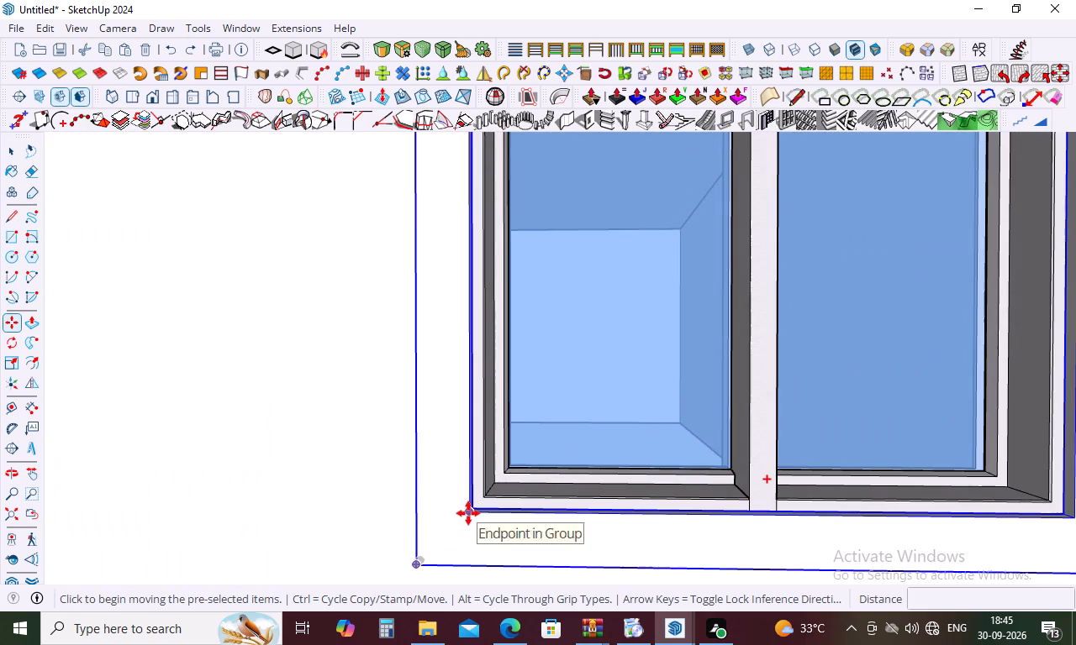
{"action": "scroll", "coordinate": [488, 497], "scroll_direction": "up", "scroll_amount": 4}
{"action": "middle_click_drag", "start_coordinate": [488, 497], "coordinate": [478, 532]}
{"action": "scroll", "coordinate": [472, 523], "scroll_direction": "up", "scroll_amount": 3}
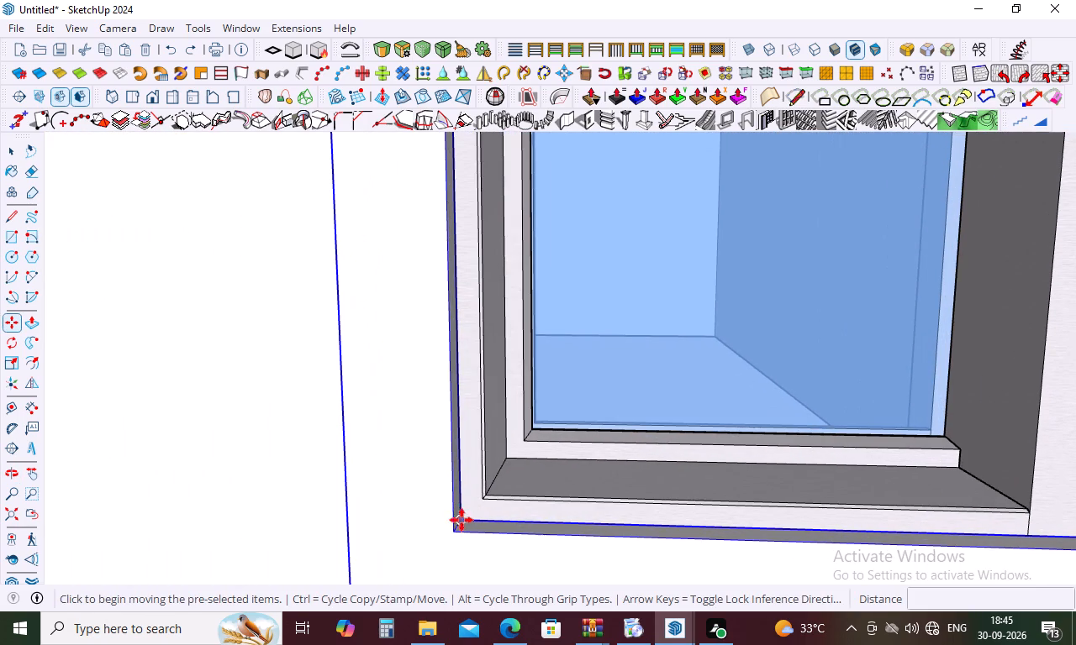
{"action": "left_click", "coordinate": [460, 520]}
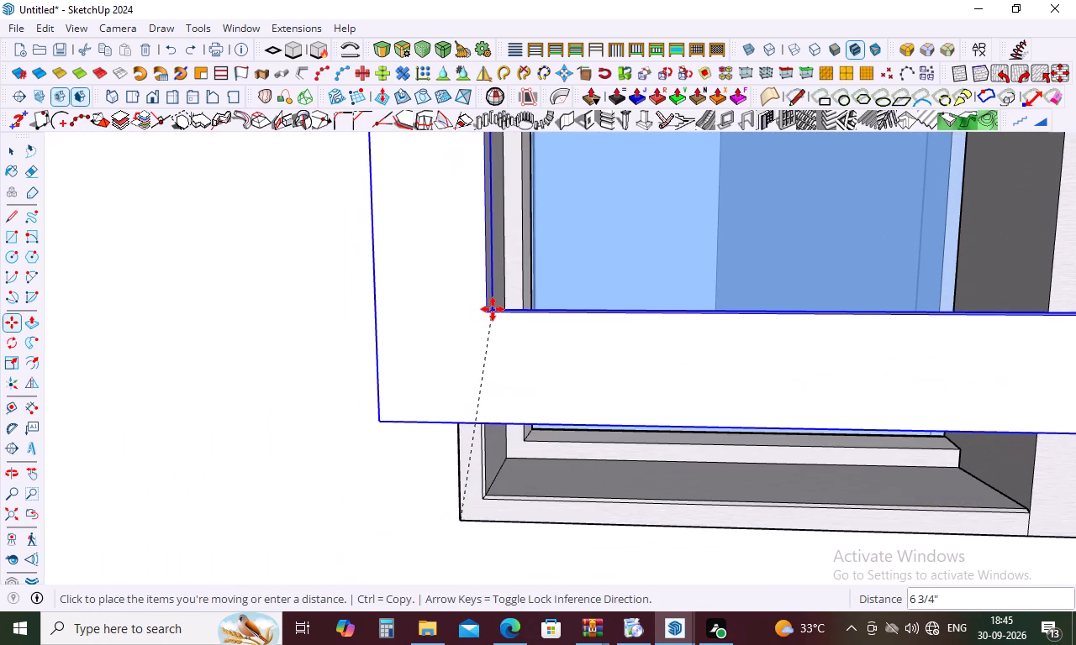
{"action": "scroll", "coordinate": [482, 480], "scroll_direction": "down", "scroll_amount": 6}
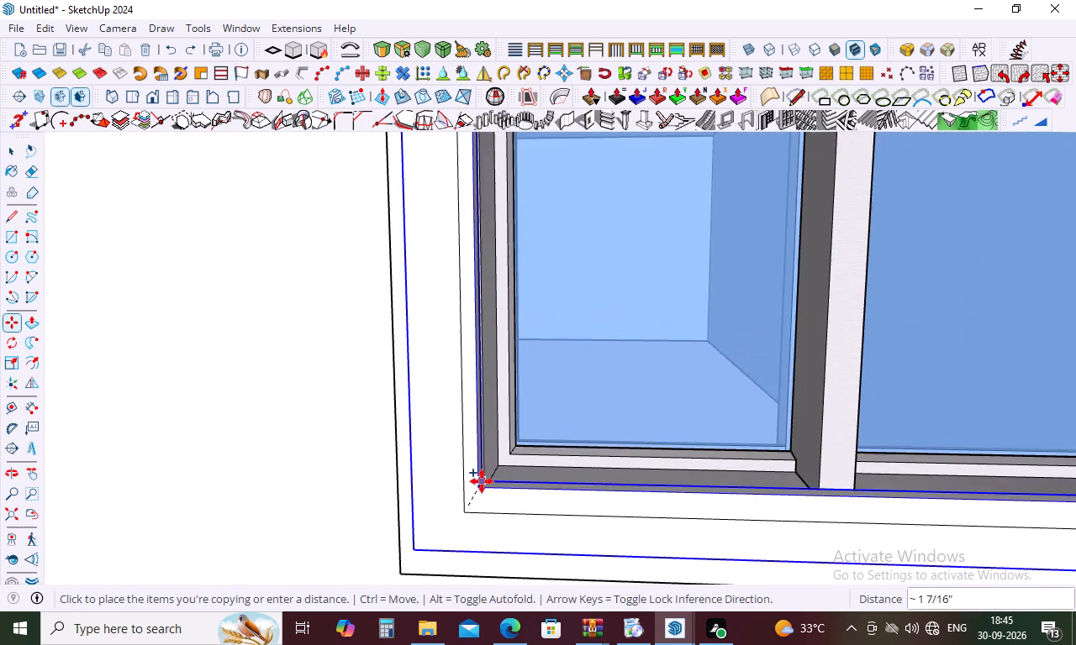
{"action": "scroll", "coordinate": [482, 481], "scroll_direction": "down", "scroll_amount": 18}
{"action": "scroll", "coordinate": [482, 481], "scroll_direction": "down", "scroll_amount": 5}
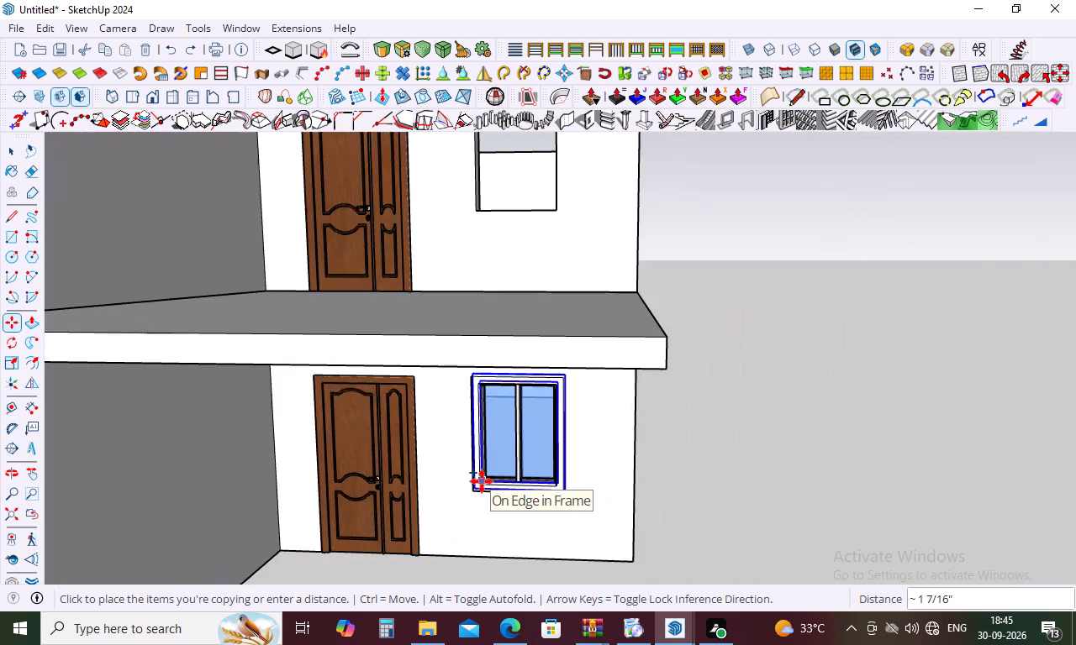
{"action": "scroll", "coordinate": [482, 481], "scroll_direction": "down", "scroll_amount": 4}
{"action": "scroll", "coordinate": [487, 286], "scroll_direction": "up", "scroll_amount": 10}
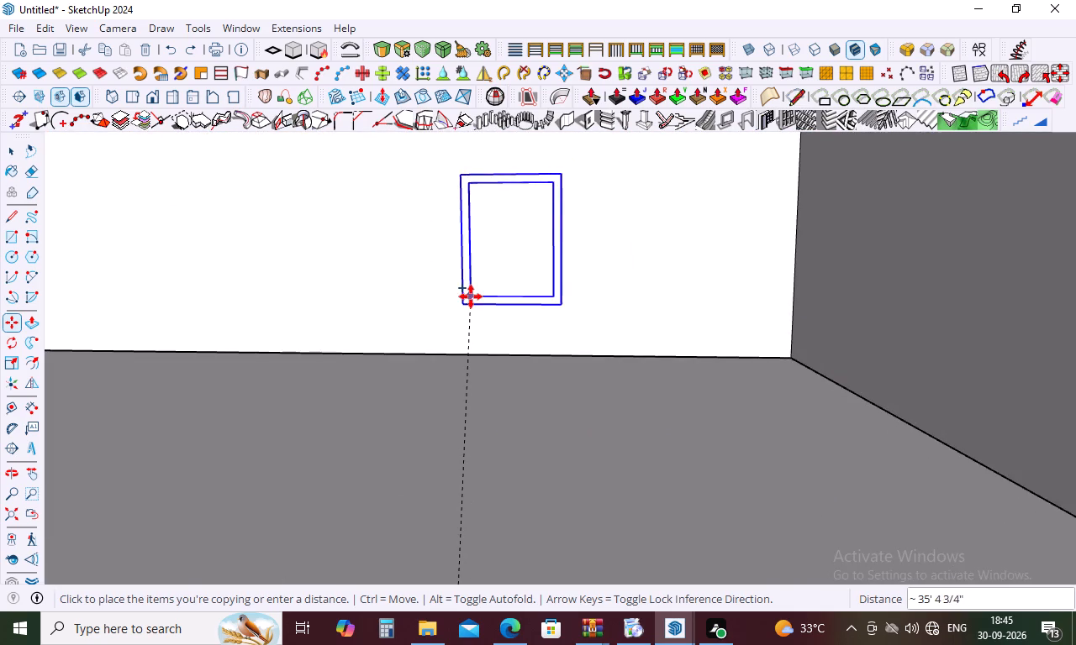
{"action": "scroll", "coordinate": [471, 296], "scroll_direction": "down", "scroll_amount": 7}
{"action": "scroll", "coordinate": [441, 326], "scroll_direction": "up", "scroll_amount": 5}
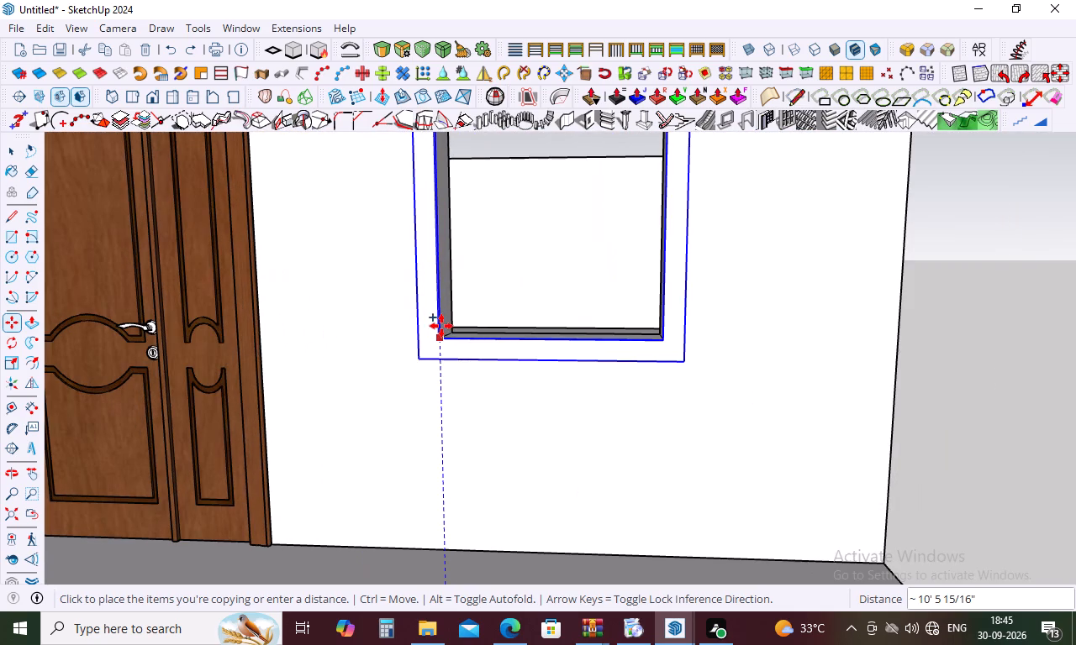
{"action": "left_click", "coordinate": [441, 326]}
Move the ground-floor recess window straight up about 10' 5 15/16" by its lower frame corner into the upper recess opening.
{"action": "scroll", "coordinate": [519, 274], "scroll_direction": "down", "scroll_amount": 9}
{"action": "scroll", "coordinate": [541, 384], "scroll_direction": "up", "scroll_amount": 1}
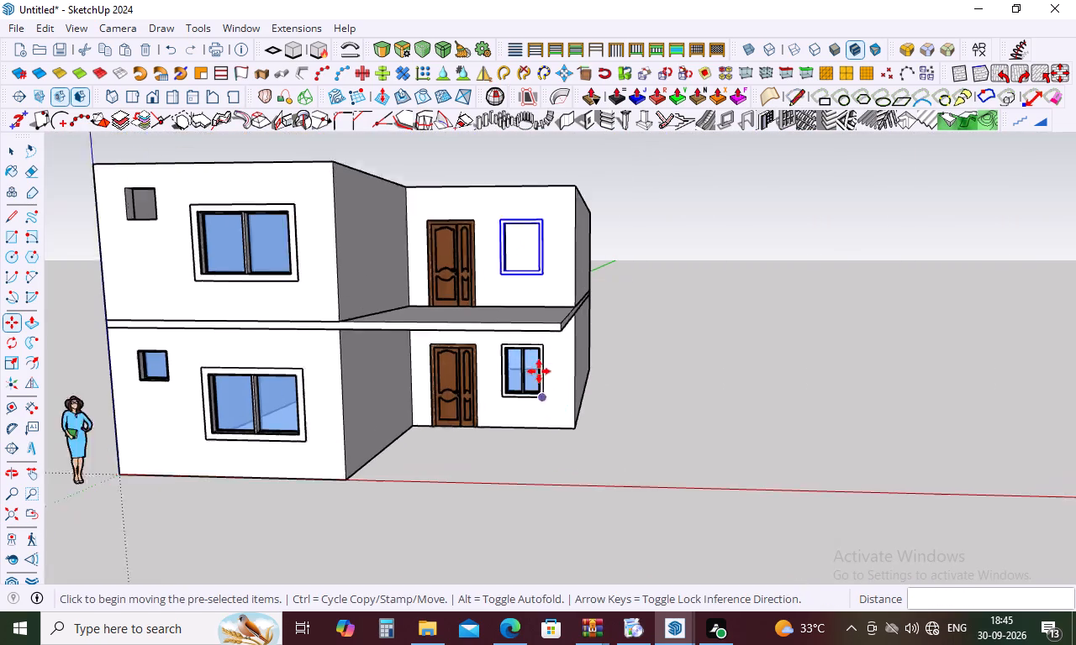
{"action": "scroll", "coordinate": [539, 371], "scroll_direction": "up", "scroll_amount": 13}
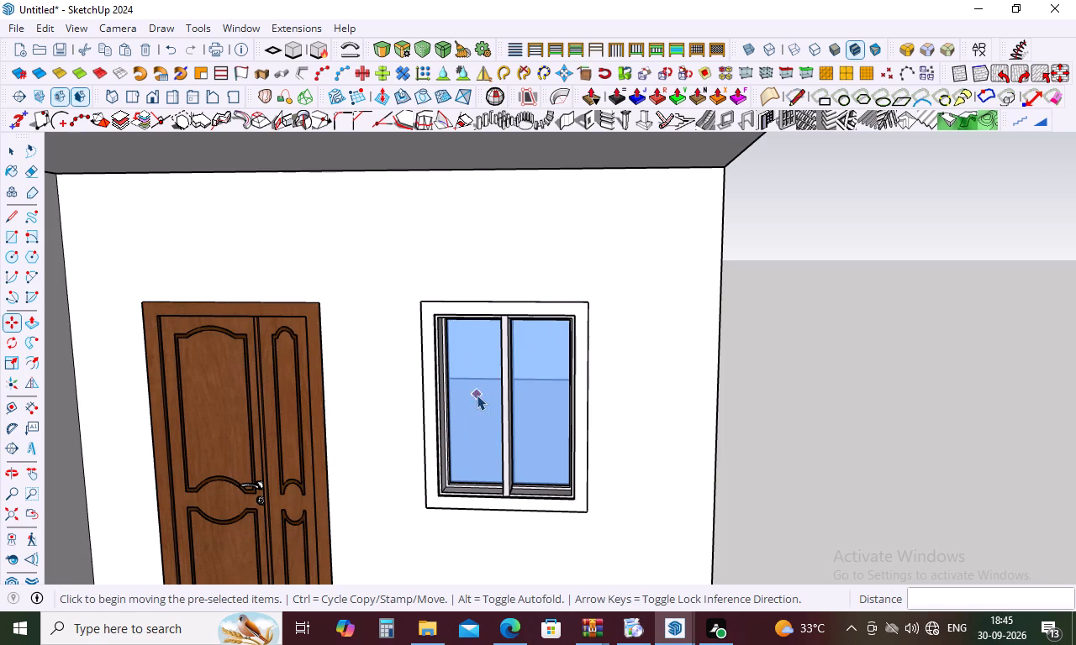
{"action": "key", "text": "space"}
{"action": "left_click", "coordinate": [473, 406]}
{"action": "key", "text": "m"}
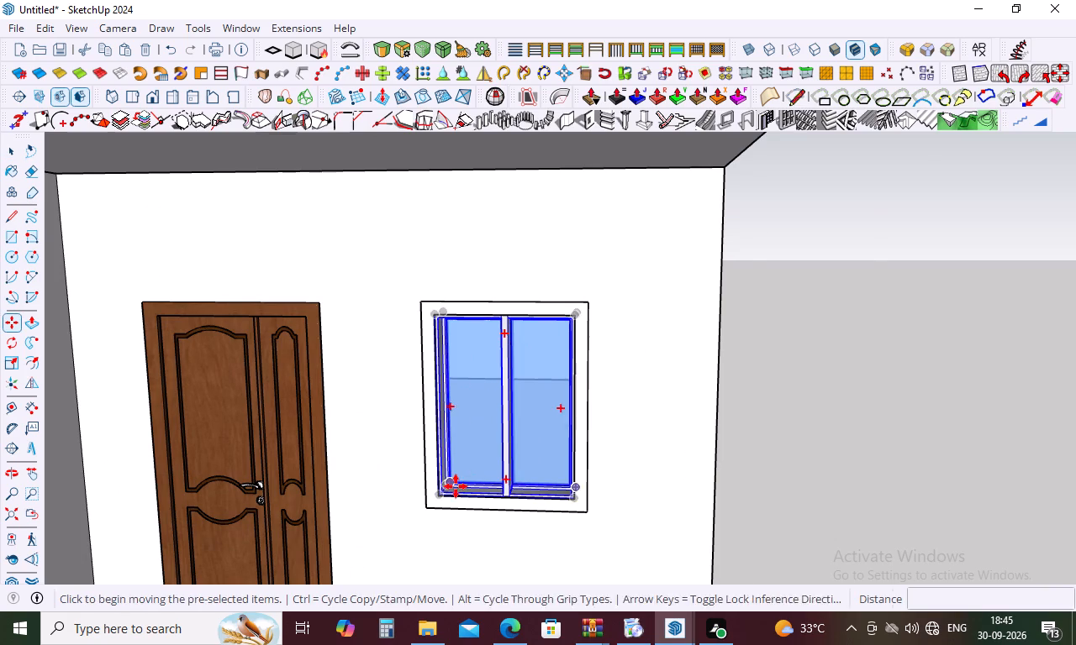
{"action": "scroll", "coordinate": [456, 486], "scroll_direction": "up", "scroll_amount": 15}
{"action": "scroll", "coordinate": [432, 470], "scroll_direction": "up", "scroll_amount": 11}
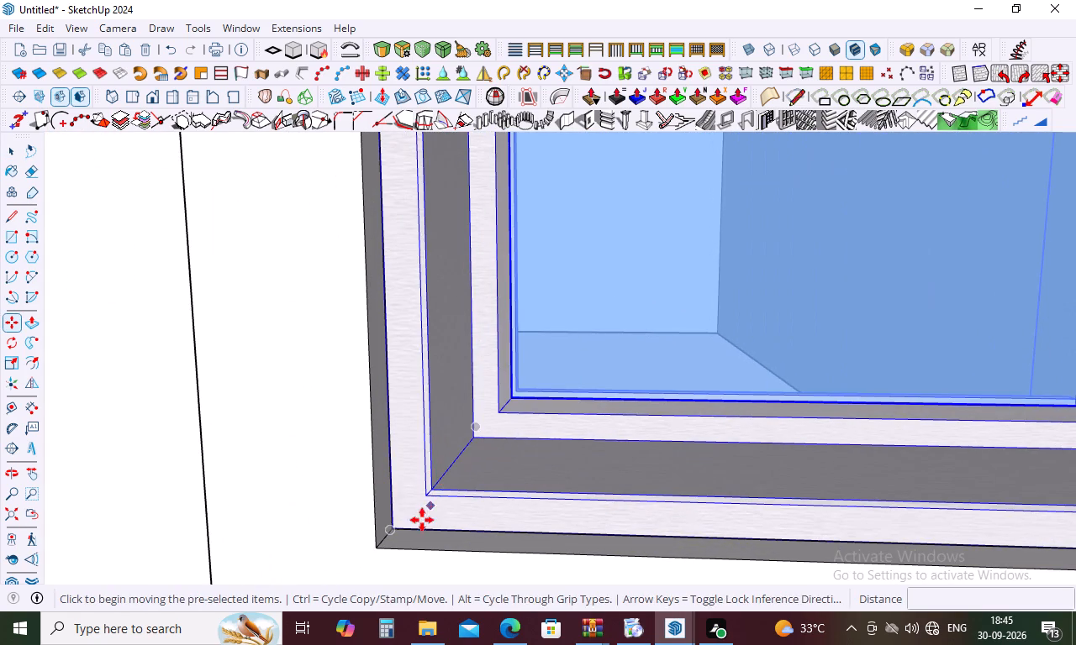
{"action": "left_click", "coordinate": [389, 529]}
{"action": "scroll", "coordinate": [421, 415], "scroll_direction": "down", "scroll_amount": 5}
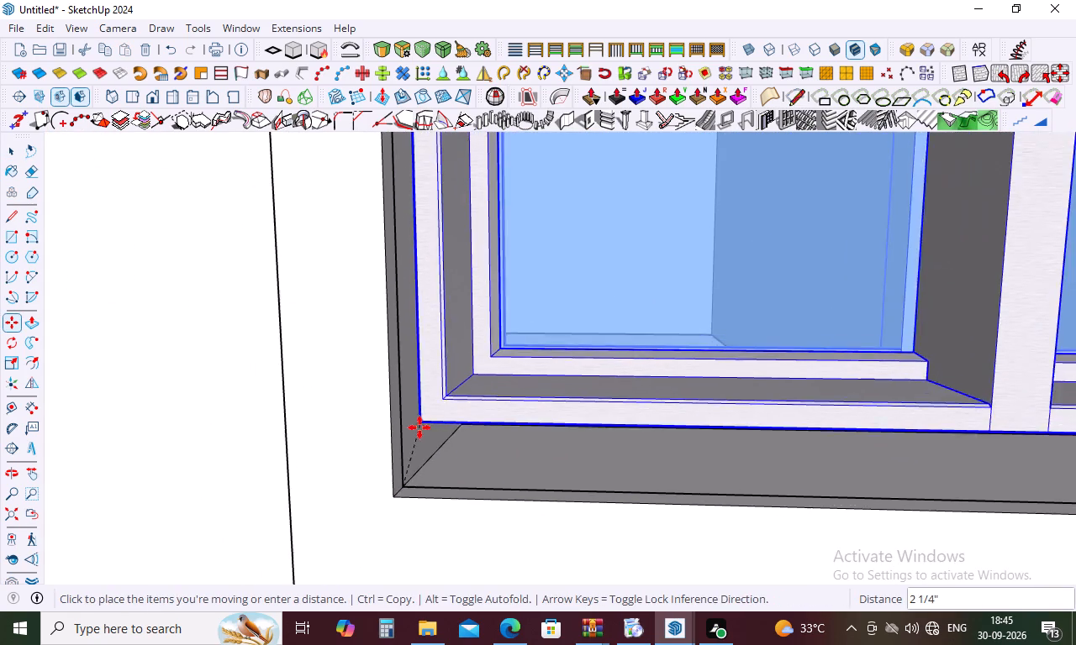
{"action": "scroll", "coordinate": [417, 442], "scroll_direction": "down", "scroll_amount": 16}
{"action": "scroll", "coordinate": [417, 480], "scroll_direction": "down", "scroll_amount": 11}
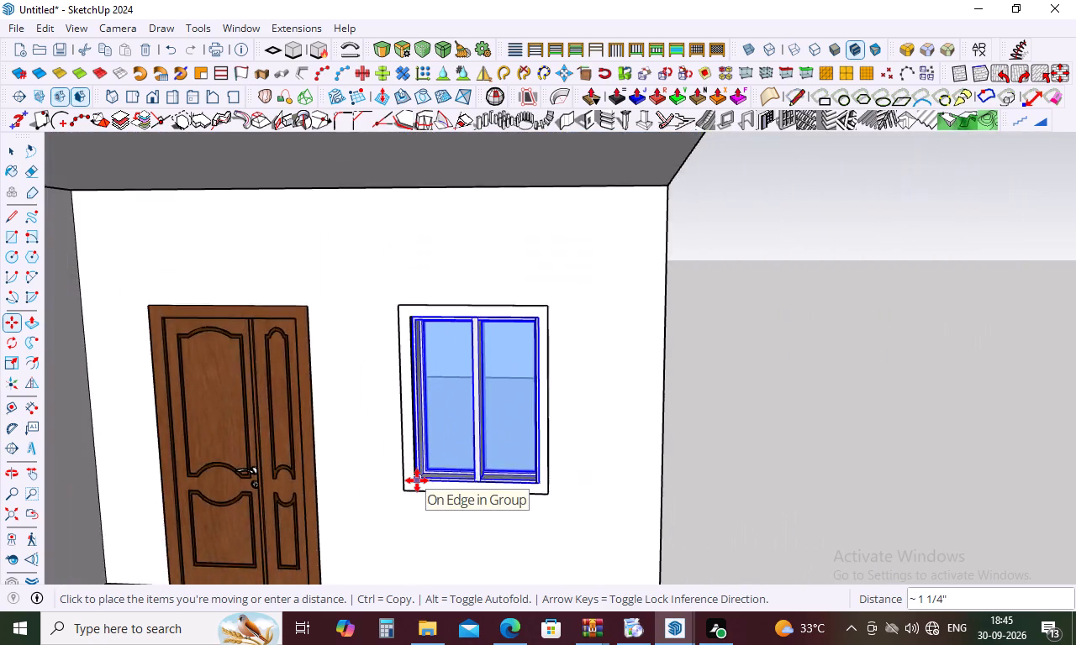
{"action": "scroll", "coordinate": [417, 480], "scroll_direction": "down", "scroll_amount": 9}
{"action": "scroll", "coordinate": [399, 303], "scroll_direction": "up", "scroll_amount": 12}
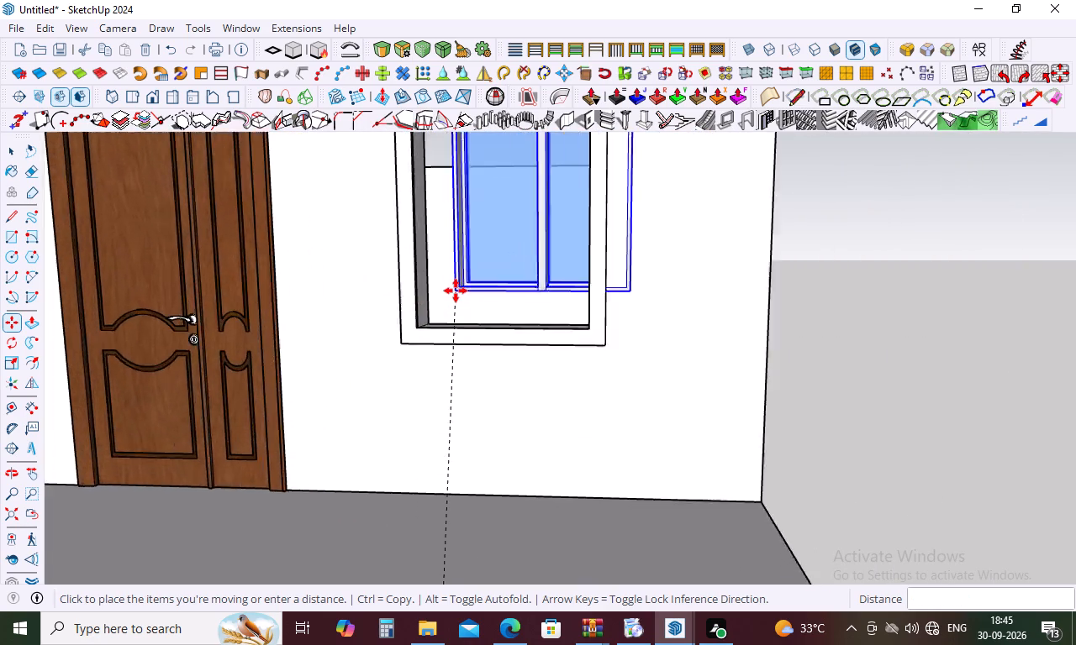
{"action": "scroll", "coordinate": [456, 291], "scroll_direction": "up", "scroll_amount": 14}
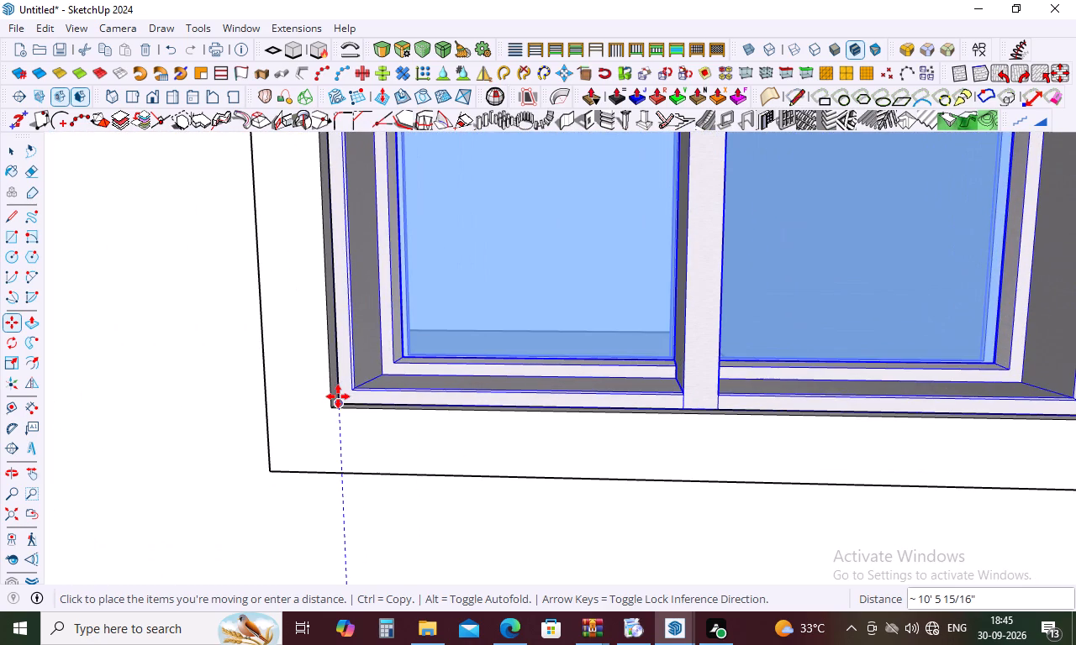
{"action": "left_click", "coordinate": [338, 396]}
Copy the upper recess window straight down by its lower frame corner into the empty ground-floor recess opening.
{"action": "scroll", "coordinate": [398, 331], "scroll_direction": "down", "scroll_amount": 15}
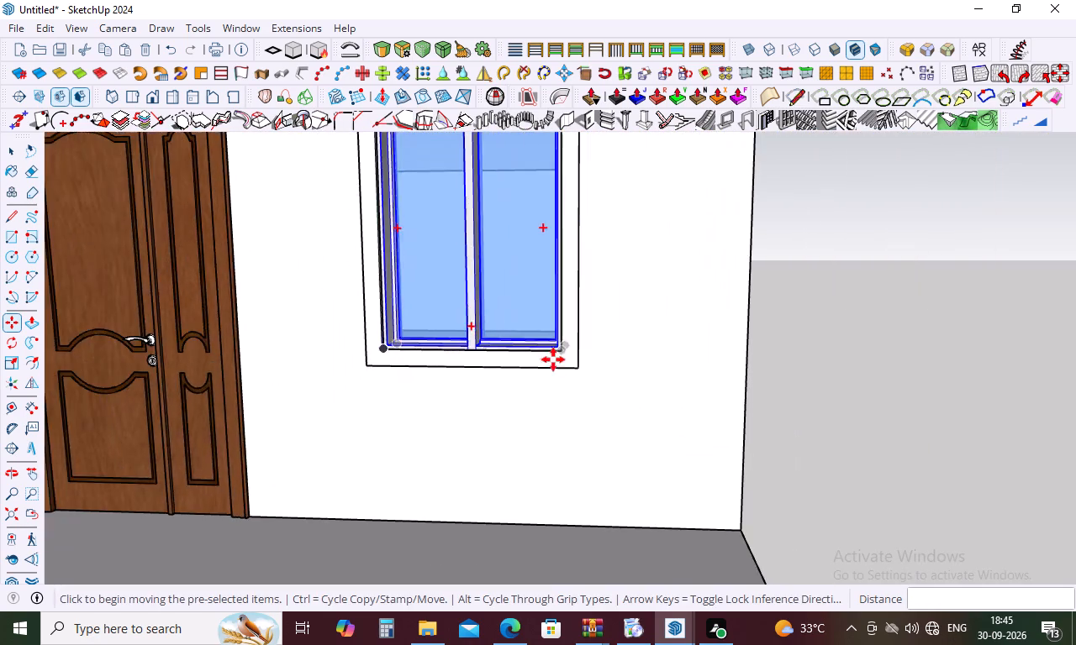
{"action": "scroll", "coordinate": [578, 361], "scroll_direction": "down", "scroll_amount": 19}
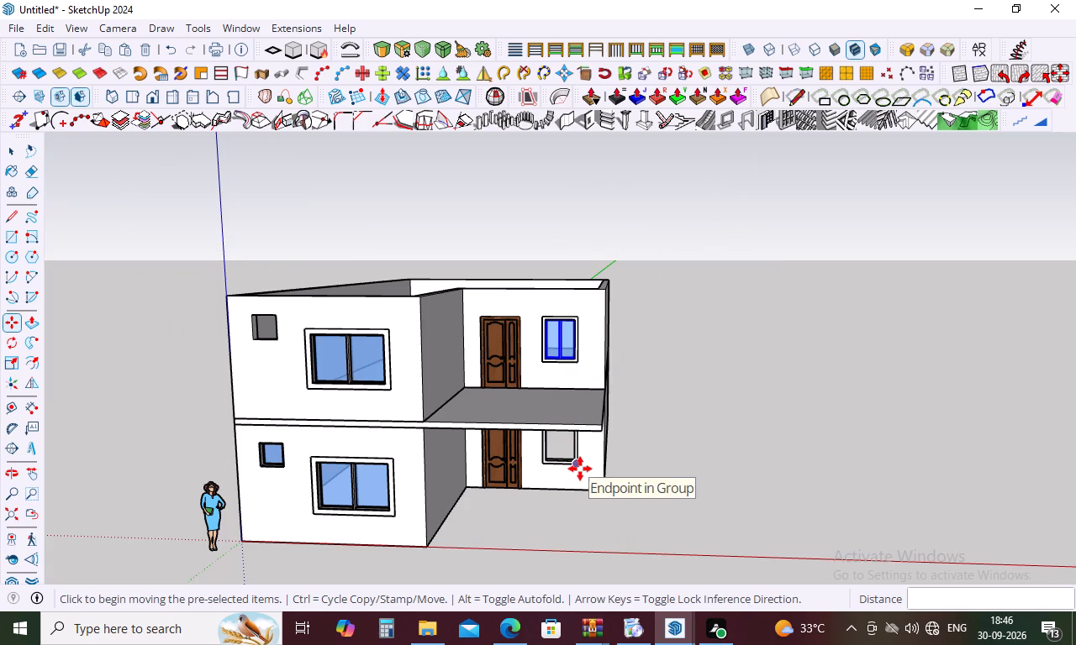
{"action": "scroll", "coordinate": [536, 301], "scroll_direction": "up", "scroll_amount": 5}
{"action": "scroll", "coordinate": [568, 364], "scroll_direction": "up", "scroll_amount": 16}
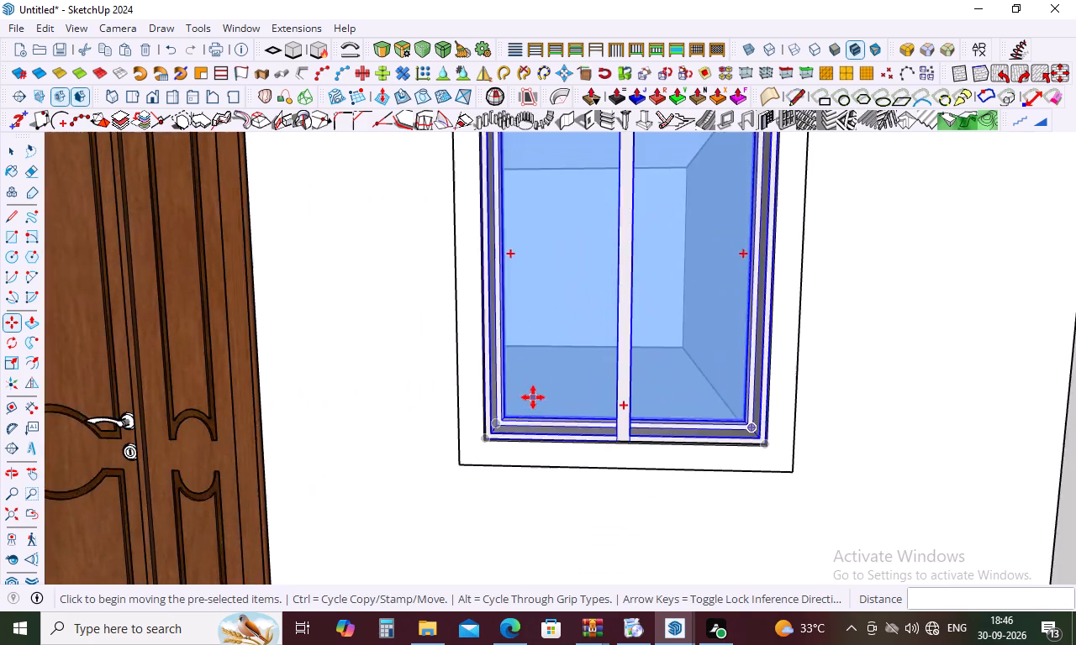
{"action": "scroll", "coordinate": [508, 431], "scroll_direction": "up", "scroll_amount": 16}
{"action": "left_click", "coordinate": [462, 435]}
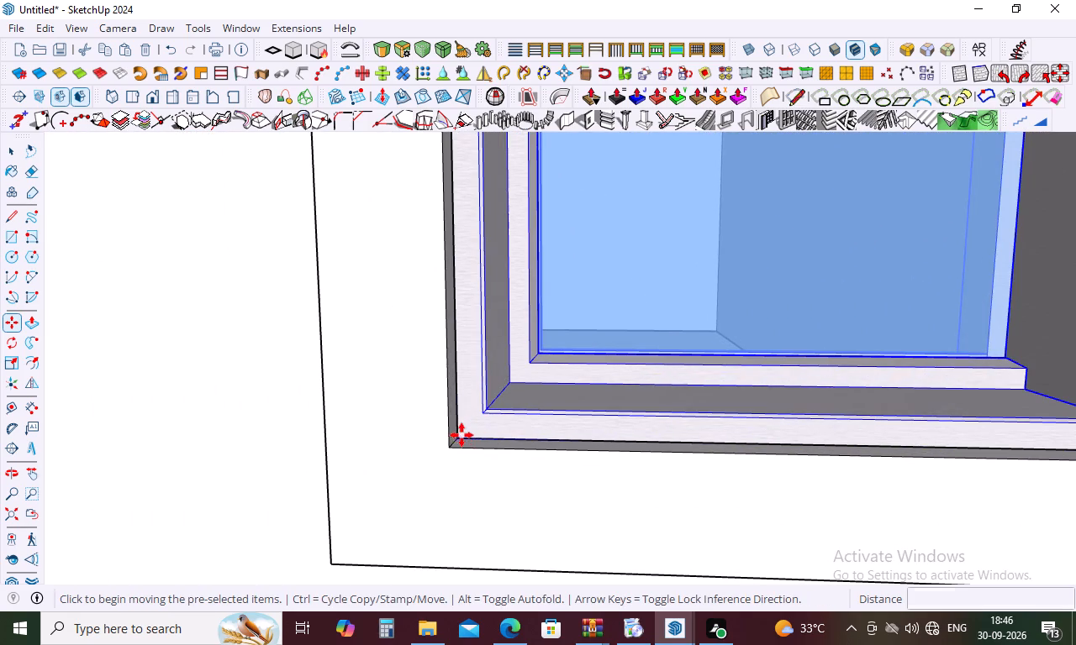
{"action": "scroll", "coordinate": [439, 361], "scroll_direction": "down", "scroll_amount": 5}
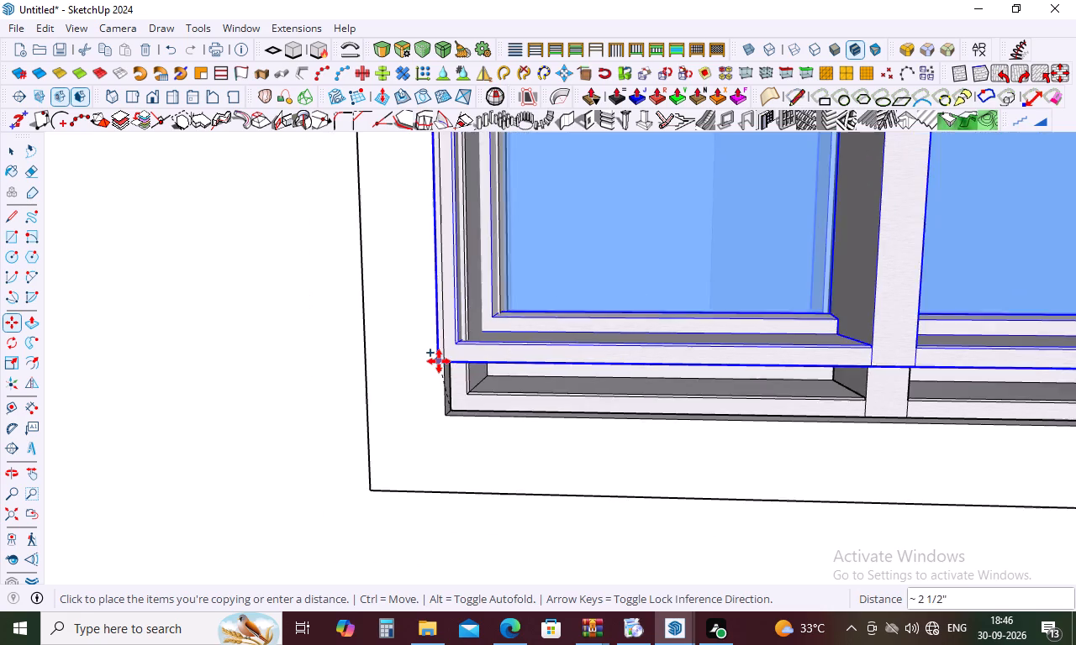
{"action": "scroll", "coordinate": [439, 359], "scroll_direction": "down", "scroll_amount": 16}
{"action": "scroll", "coordinate": [439, 359], "scroll_direction": "down", "scroll_amount": 11}
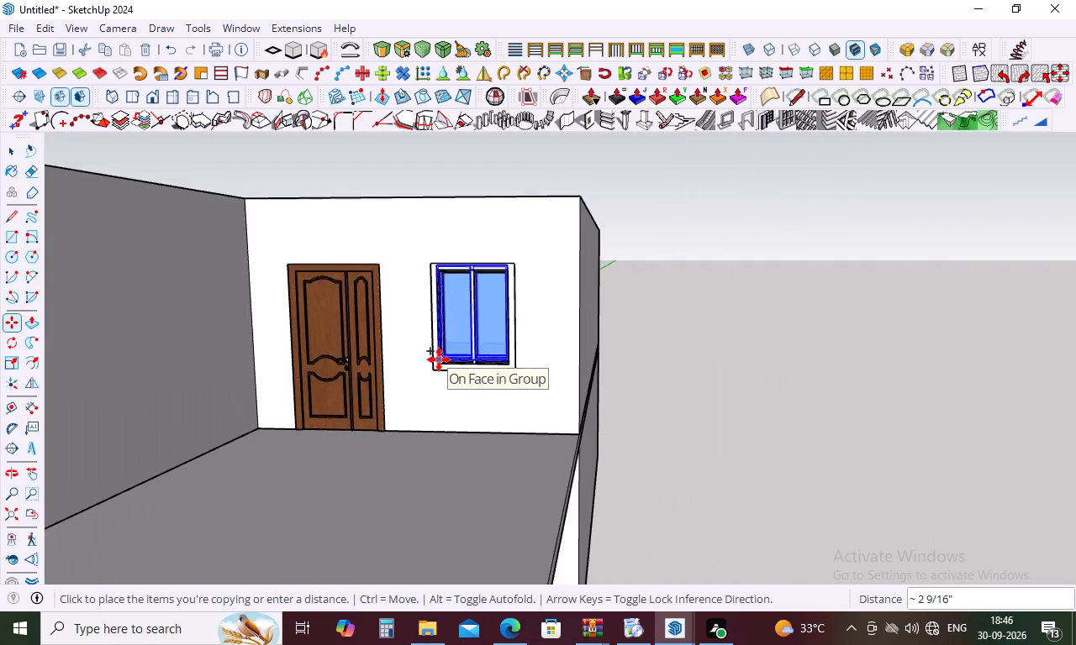
{"action": "scroll", "coordinate": [439, 359], "scroll_direction": "down", "scroll_amount": 10}
{"action": "scroll", "coordinate": [436, 489], "scroll_direction": "up", "scroll_amount": 17}
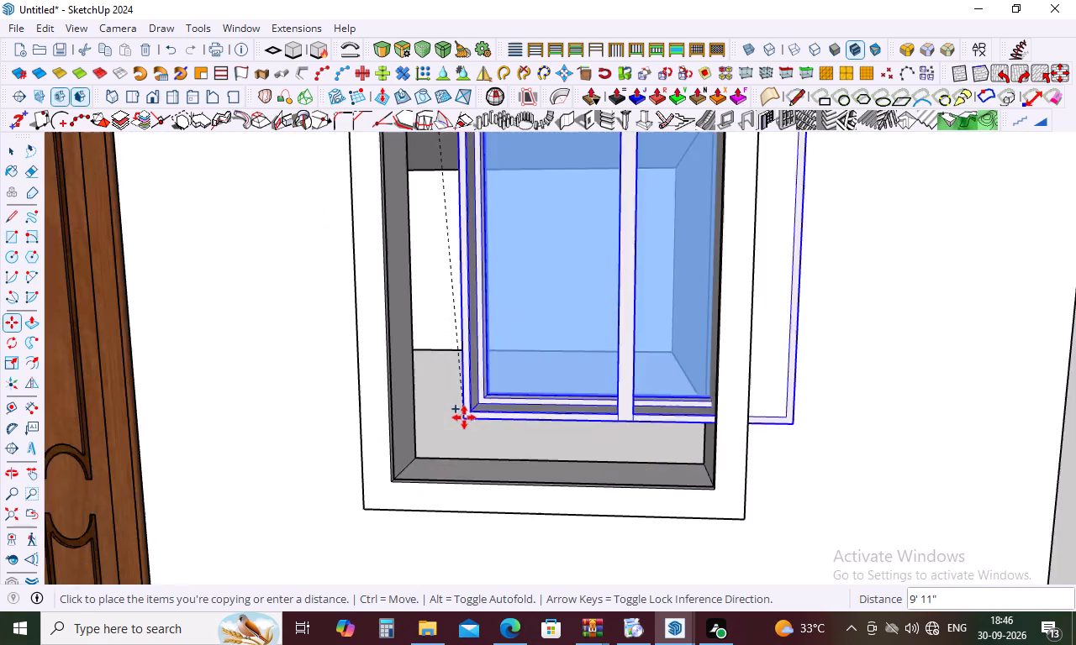
{"action": "scroll", "coordinate": [462, 413], "scroll_direction": "up", "scroll_amount": 4}
{"action": "scroll", "coordinate": [455, 414], "scroll_direction": "down", "scroll_amount": 5}
{"action": "scroll", "coordinate": [395, 458], "scroll_direction": "up", "scroll_amount": 9}
{"action": "left_click", "coordinate": [398, 474]}
Copy the small ground-floor front window straight up about 10' 5 15/16" by its lower corner into the matching upper-floor opening.
{"action": "scroll", "coordinate": [465, 392], "scroll_direction": "down", "scroll_amount": 5}
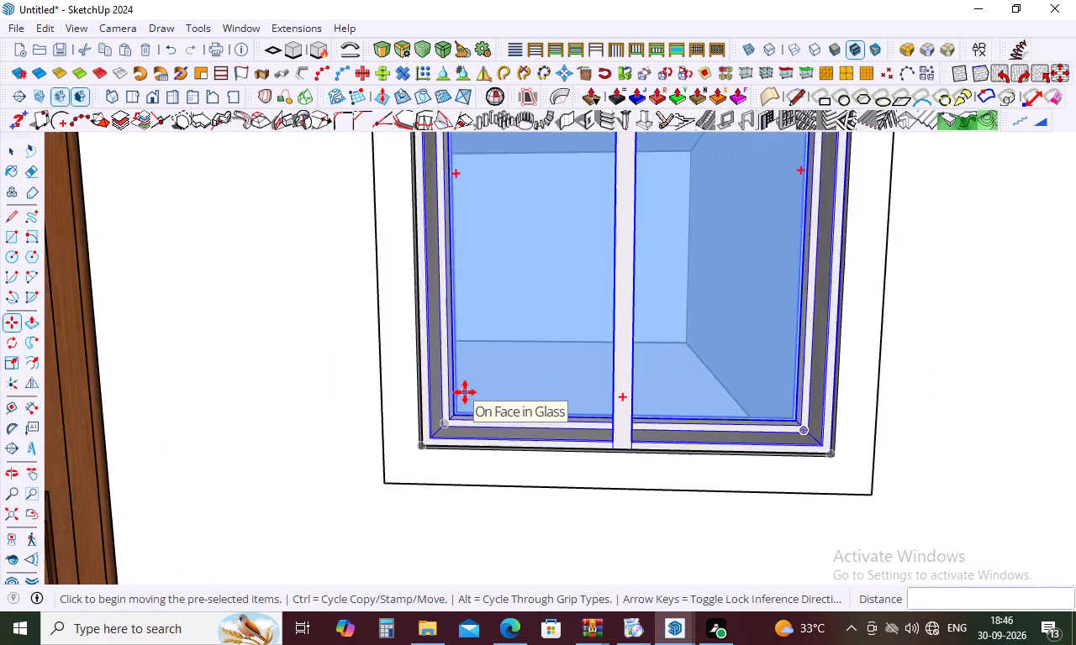
{"action": "scroll", "coordinate": [465, 392], "scroll_direction": "down", "scroll_amount": 20}
{"action": "scroll", "coordinate": [467, 391], "scroll_direction": "down", "scroll_amount": 5}
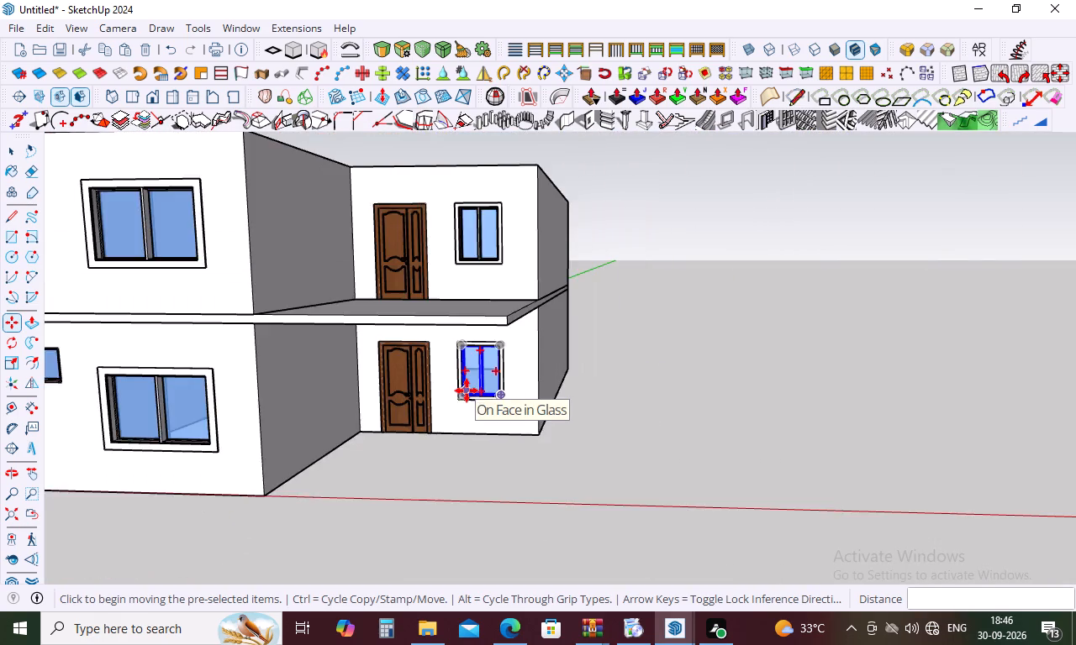
{"action": "scroll", "coordinate": [467, 391], "scroll_direction": "down", "scroll_amount": 5}
{"action": "middle_click_drag", "start_coordinate": [376, 427], "coordinate": [522, 398]}
{"action": "scroll", "coordinate": [250, 362], "scroll_direction": "up", "scroll_amount": 5}
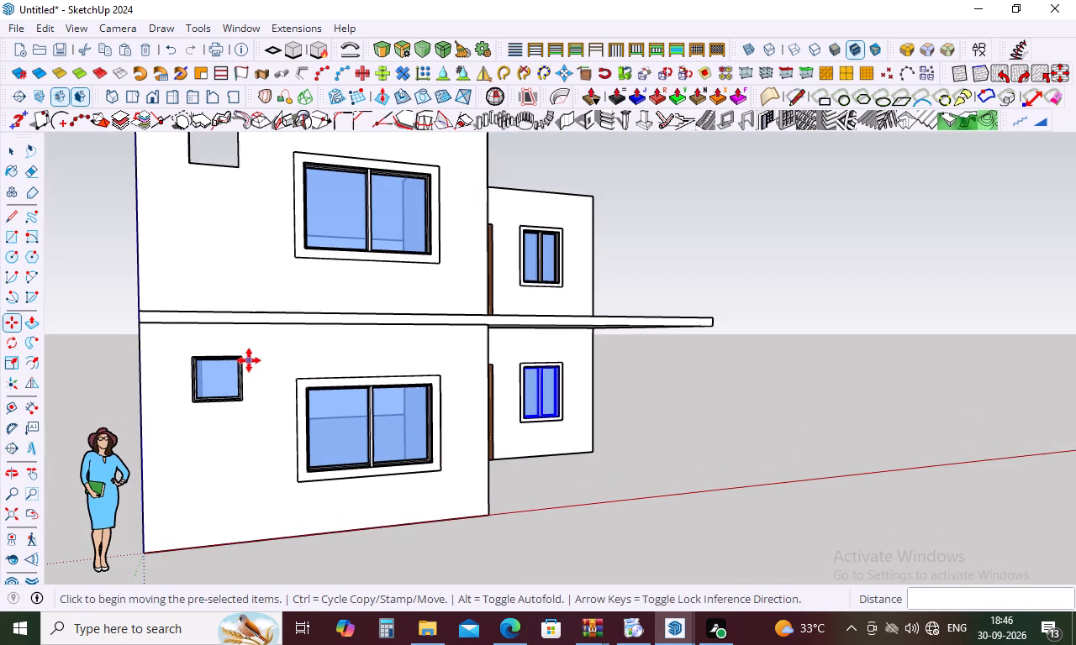
{"action": "key", "text": "space"}
{"action": "left_click", "coordinate": [220, 390]}
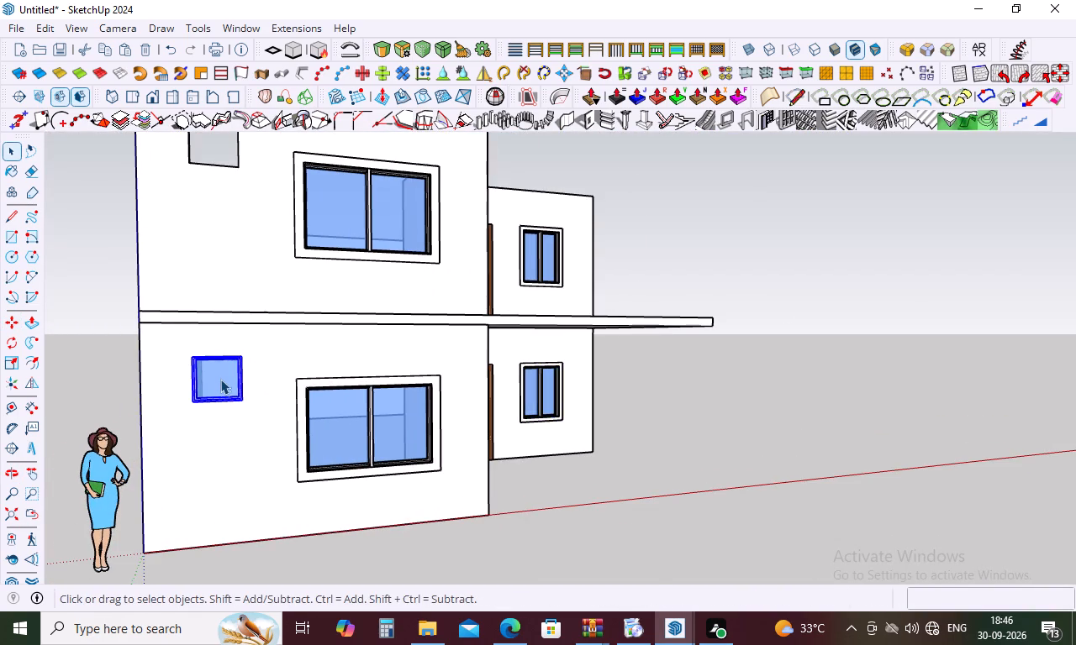
{"action": "scroll", "coordinate": [220, 374], "scroll_direction": "up", "scroll_amount": 5}
{"action": "key", "text": "m"}
{"action": "scroll", "coordinate": [220, 372], "scroll_direction": "up", "scroll_amount": 9}
{"action": "scroll", "coordinate": [170, 441], "scroll_direction": "up", "scroll_amount": 5}
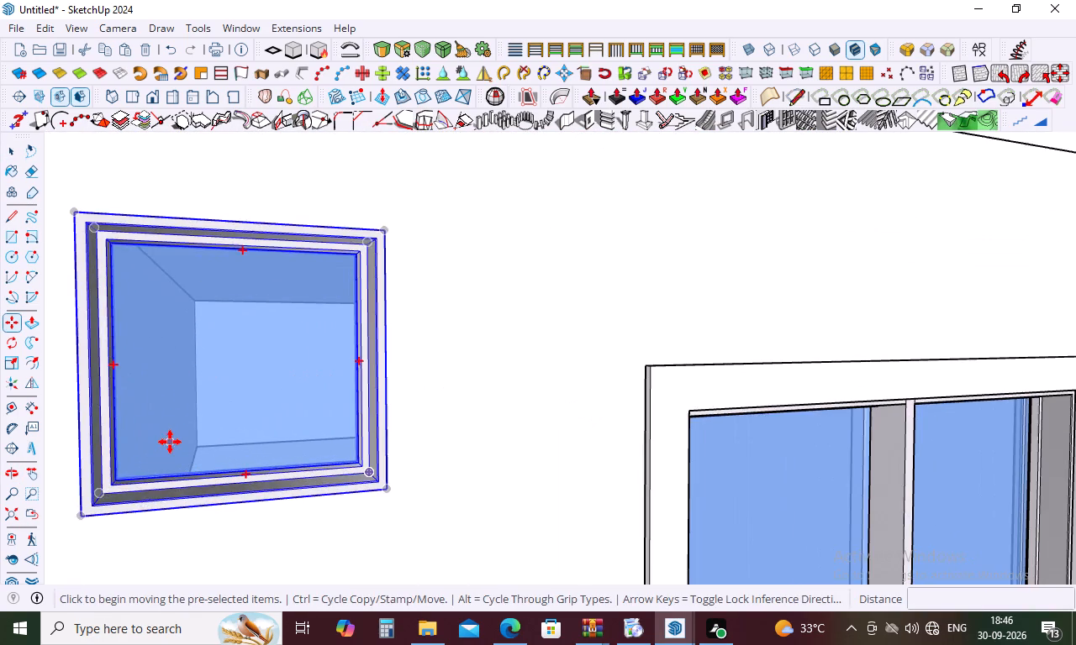
{"action": "scroll", "coordinate": [101, 493], "scroll_direction": "up", "scroll_amount": 6}
{"action": "left_click", "coordinate": [68, 534]}
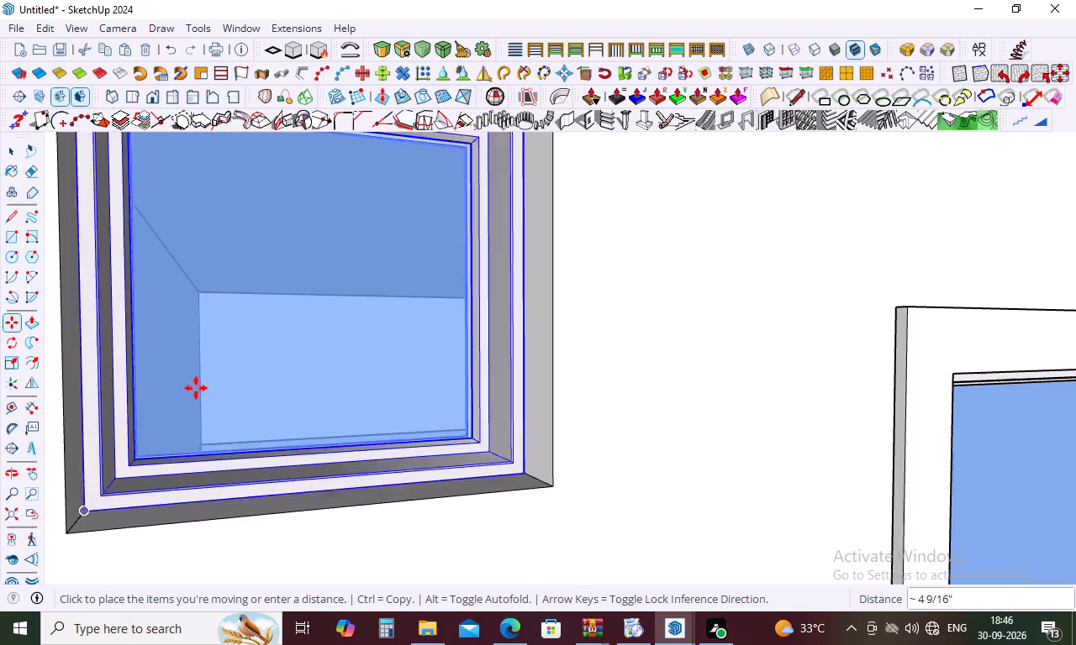
{"action": "scroll", "coordinate": [216, 395], "scroll_direction": "down", "scroll_amount": 10}
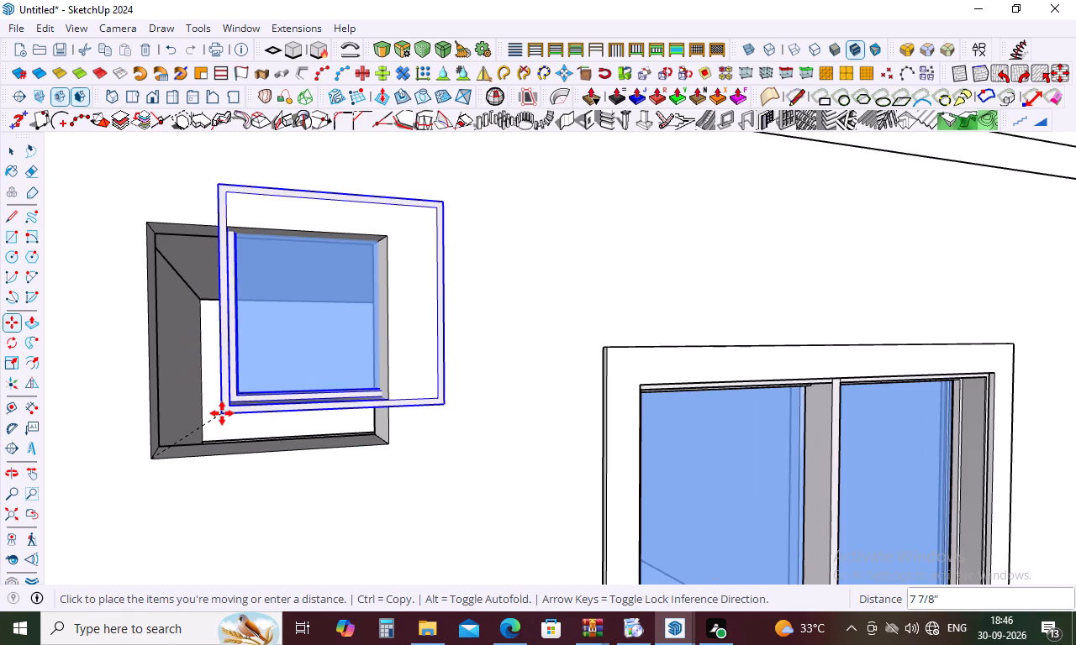
{"action": "scroll", "coordinate": [222, 413], "scroll_direction": "down", "scroll_amount": 18}
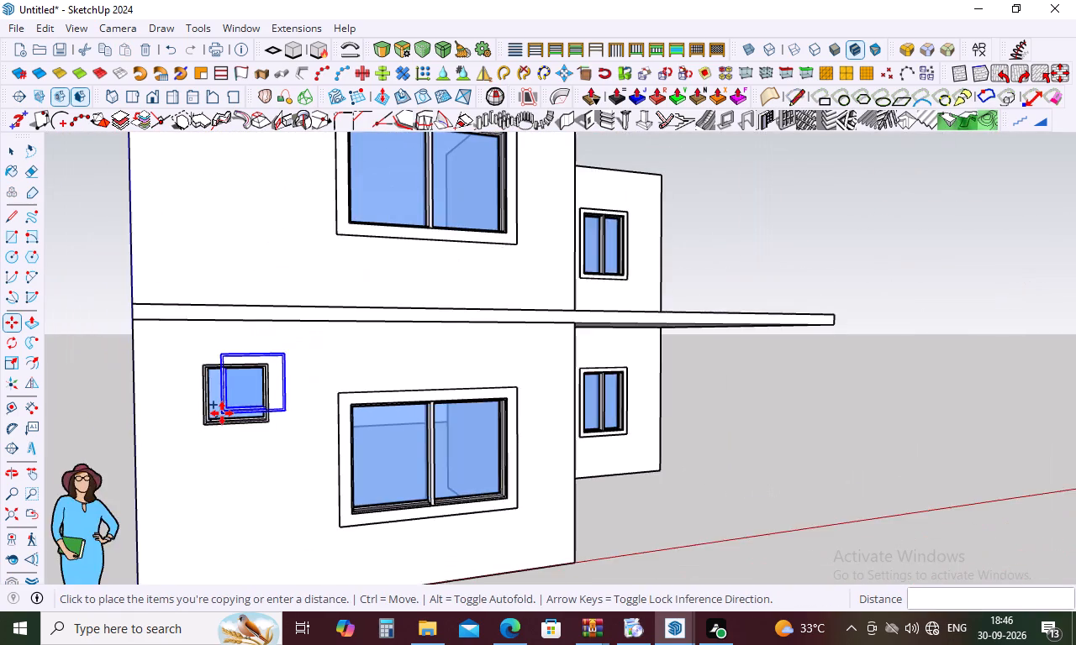
{"action": "scroll", "coordinate": [222, 413], "scroll_direction": "down", "scroll_amount": 2}
{"action": "scroll", "coordinate": [221, 161], "scroll_direction": "up", "scroll_amount": 15}
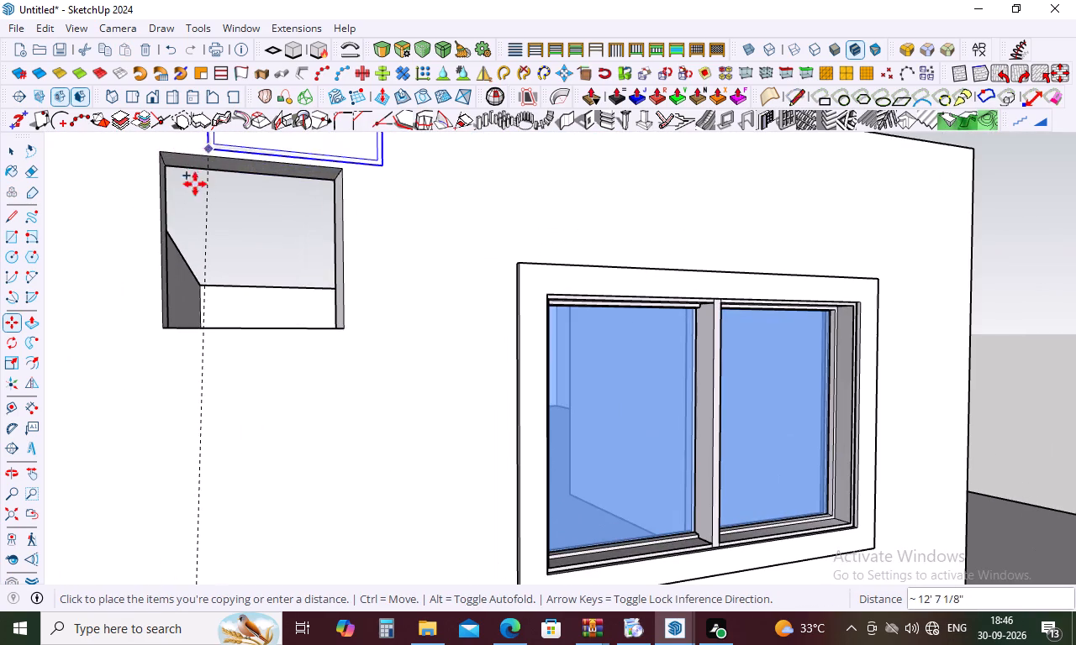
{"action": "left_click", "coordinate": [165, 329]}
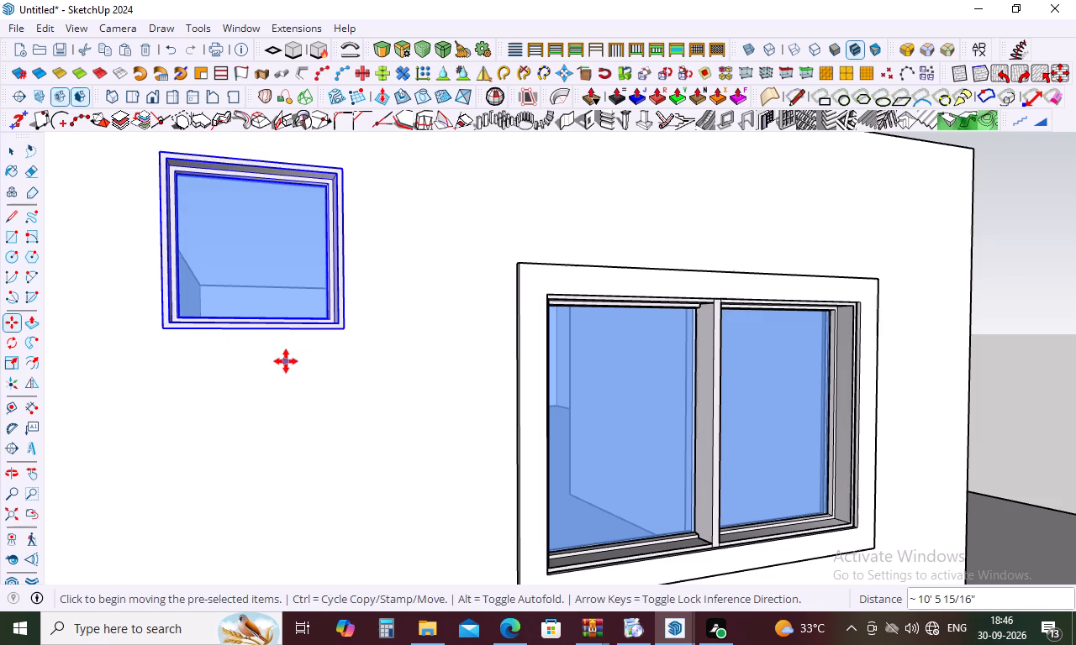
{"action": "key", "text": "Escape"}
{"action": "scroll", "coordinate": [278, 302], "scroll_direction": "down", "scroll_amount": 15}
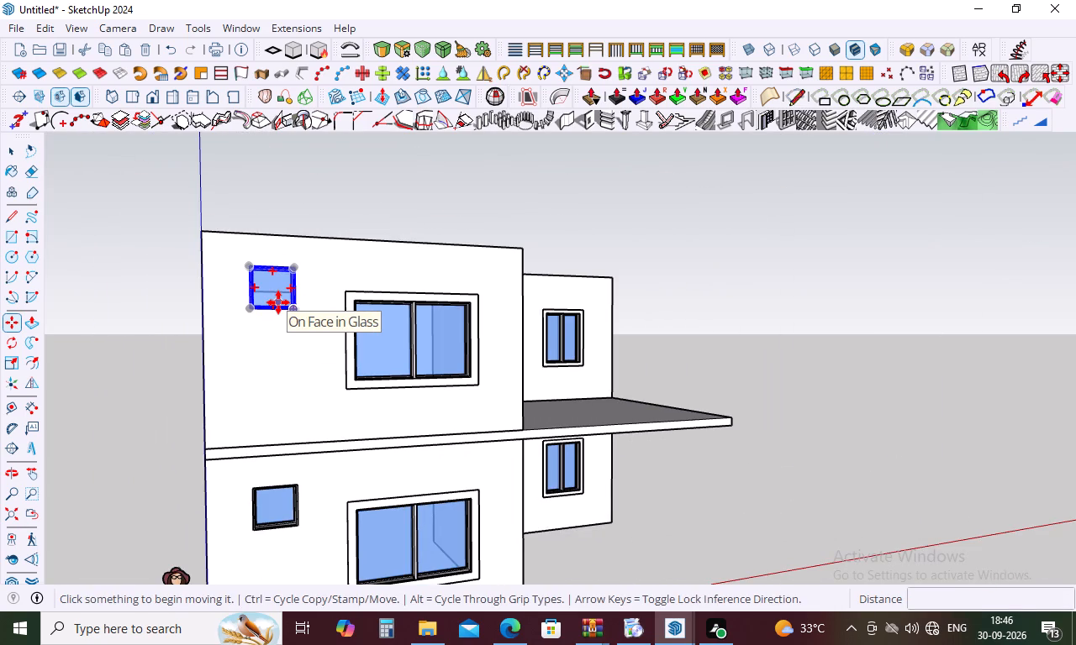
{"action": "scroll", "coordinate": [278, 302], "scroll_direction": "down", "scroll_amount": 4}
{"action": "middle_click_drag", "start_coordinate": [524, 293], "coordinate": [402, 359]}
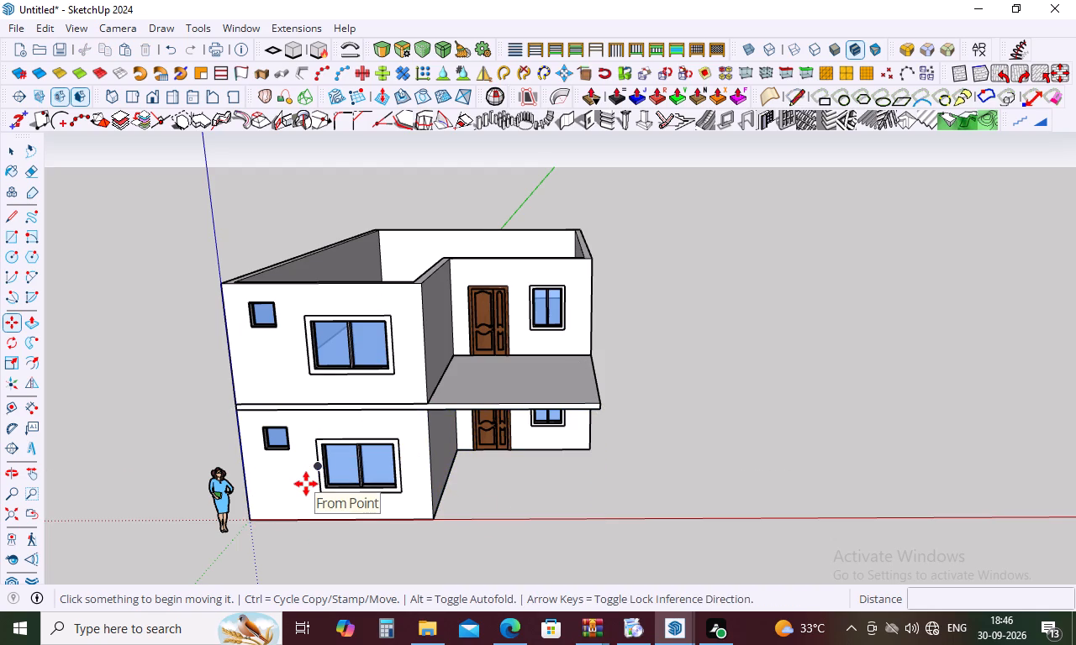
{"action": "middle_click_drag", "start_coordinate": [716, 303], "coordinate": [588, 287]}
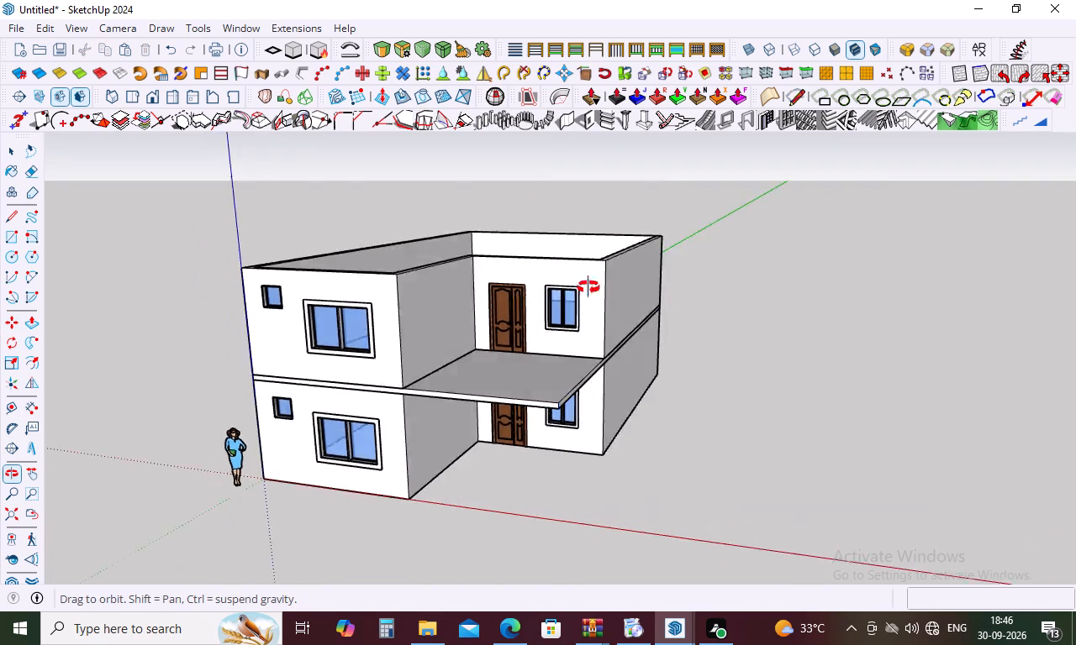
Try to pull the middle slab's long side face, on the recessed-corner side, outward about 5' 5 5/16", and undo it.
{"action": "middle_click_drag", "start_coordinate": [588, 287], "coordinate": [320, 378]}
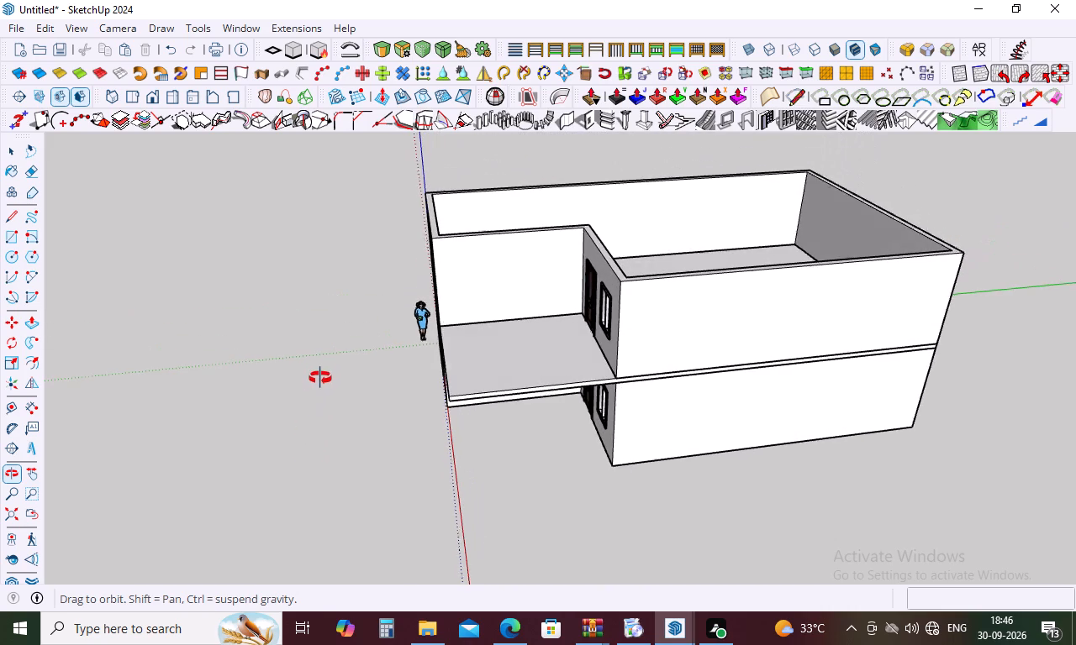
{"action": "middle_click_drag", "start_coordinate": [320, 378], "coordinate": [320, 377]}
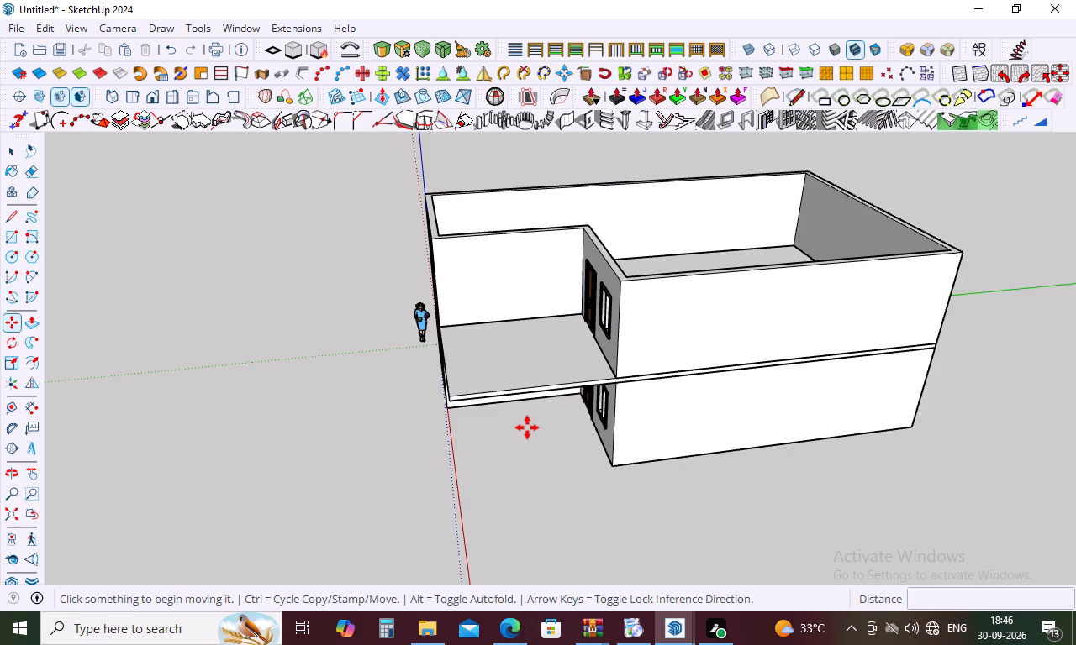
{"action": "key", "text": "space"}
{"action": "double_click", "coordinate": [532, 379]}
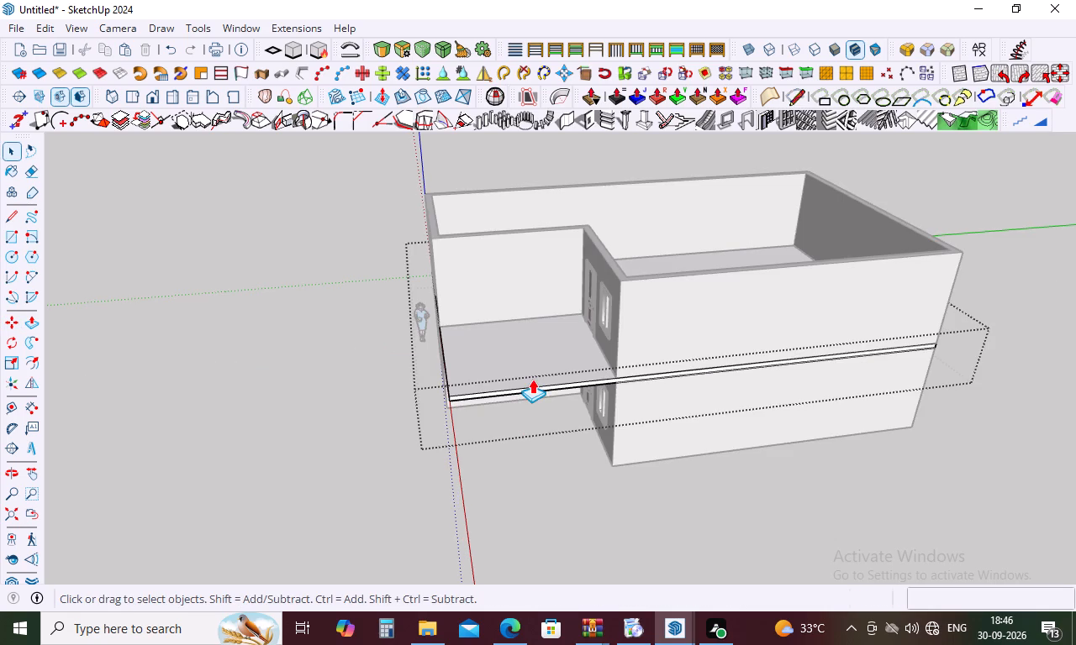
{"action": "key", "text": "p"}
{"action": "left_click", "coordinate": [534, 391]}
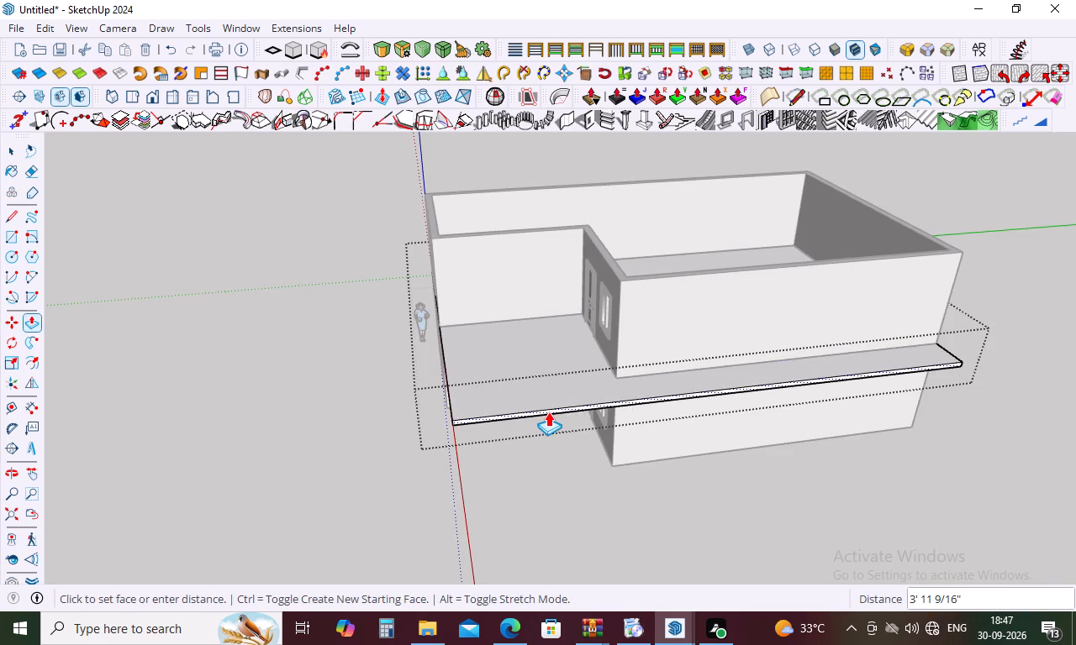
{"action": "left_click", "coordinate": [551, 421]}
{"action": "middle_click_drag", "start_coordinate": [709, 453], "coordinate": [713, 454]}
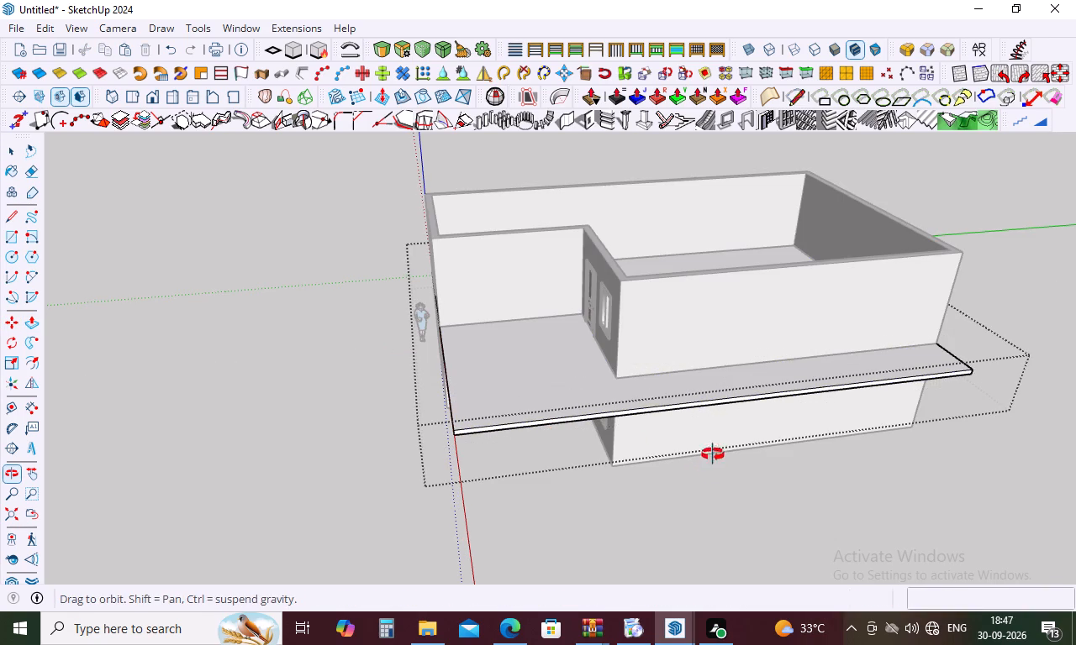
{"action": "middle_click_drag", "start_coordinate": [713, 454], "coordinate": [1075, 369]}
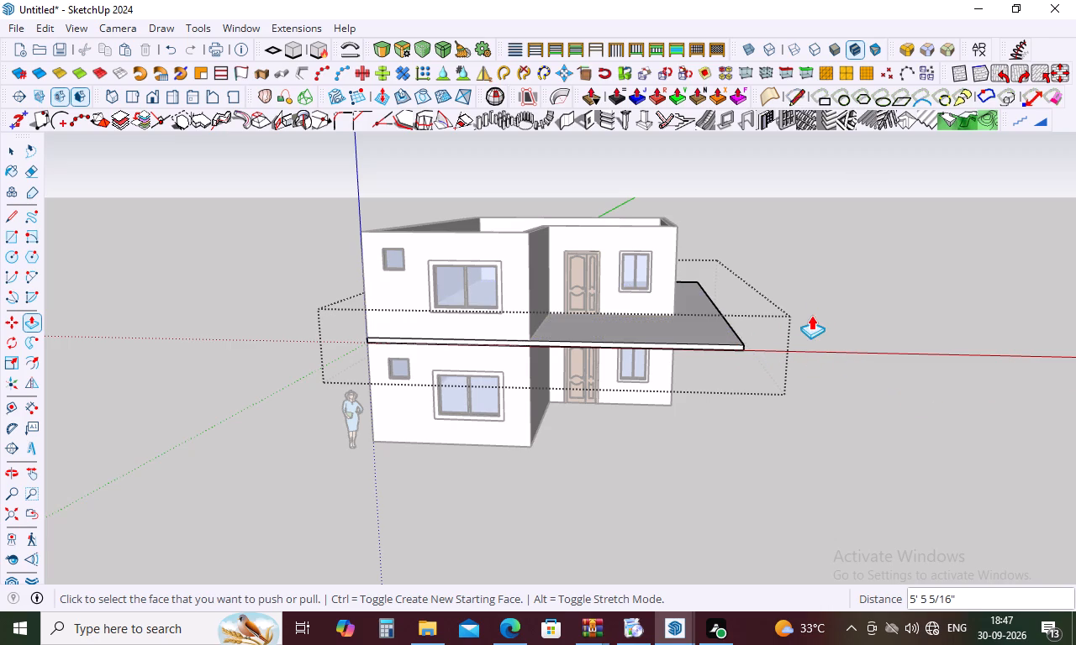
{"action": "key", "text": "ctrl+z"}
Extrude the middle slab's long side face on the recessed-corner side outward 5' and leave the slab group.
{"action": "middle_click_drag", "start_coordinate": [805, 308], "coordinate": [490, 361]}
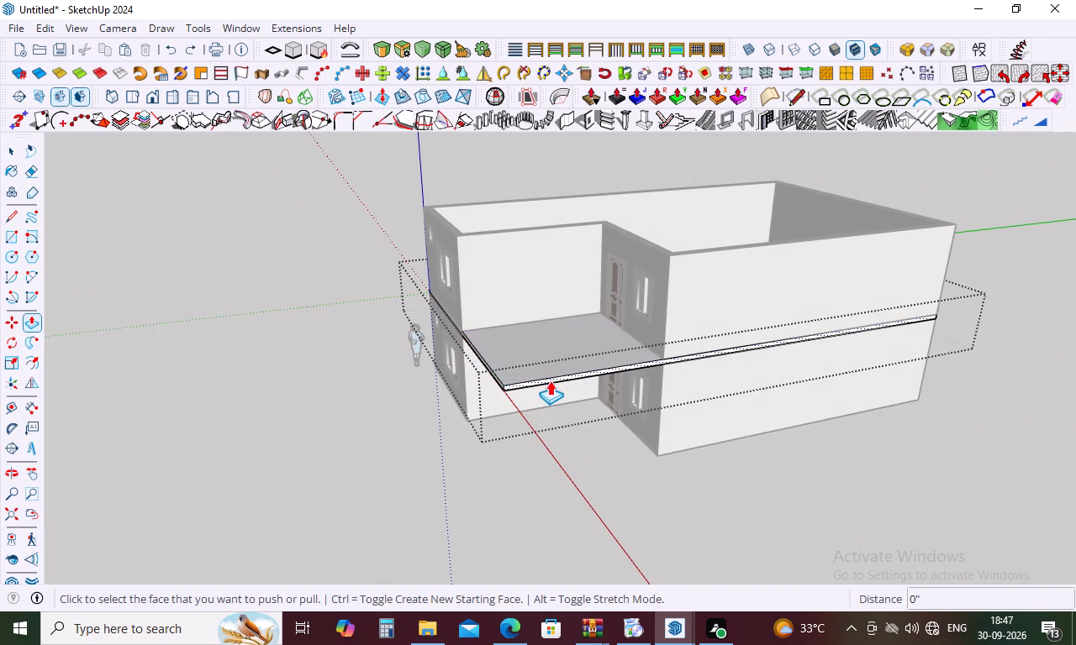
{"action": "left_click", "coordinate": [550, 380]}
{"action": "type", "text": "5'"}
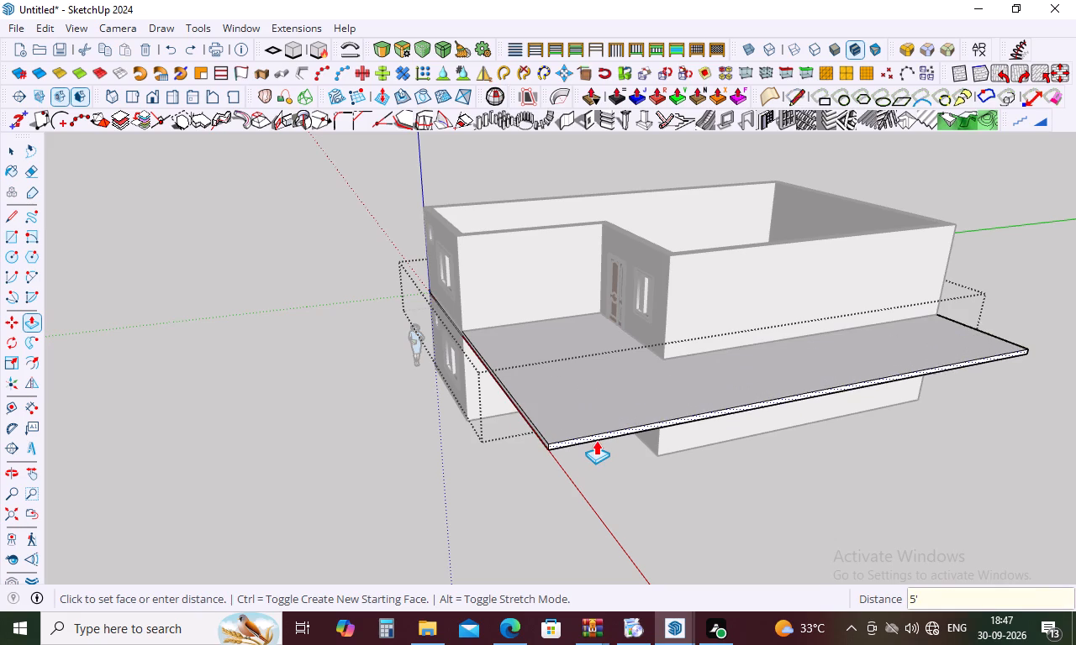
{"action": "key", "text": "Return"}
{"action": "middle_click_drag", "start_coordinate": [649, 482], "coordinate": [1017, 438]}
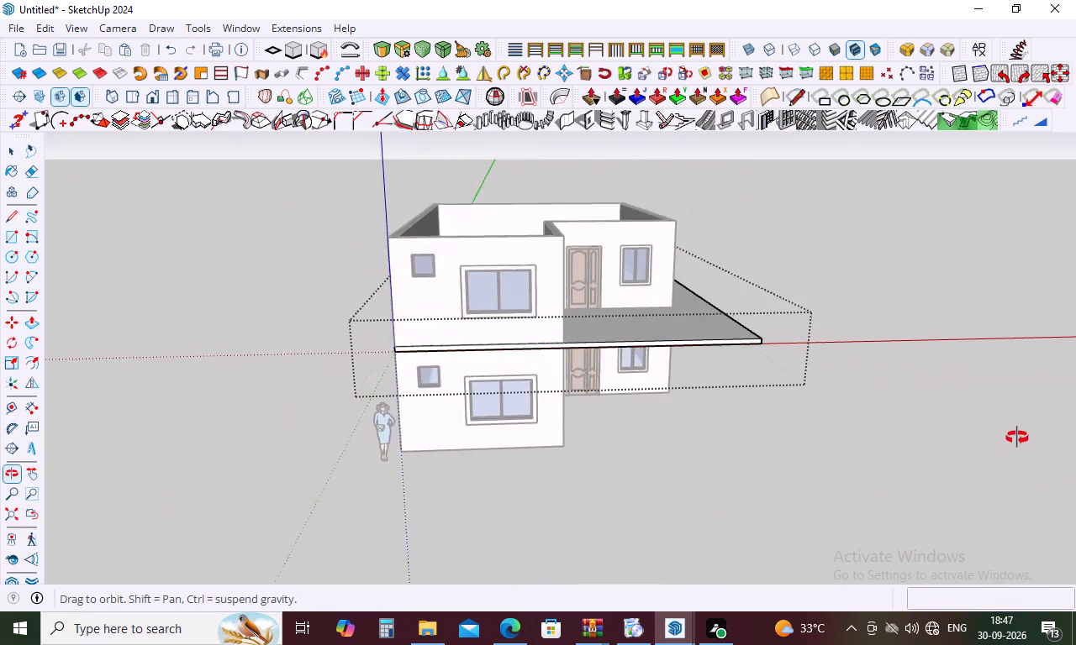
{"action": "middle_click_drag", "start_coordinate": [1017, 438], "coordinate": [1014, 375]}
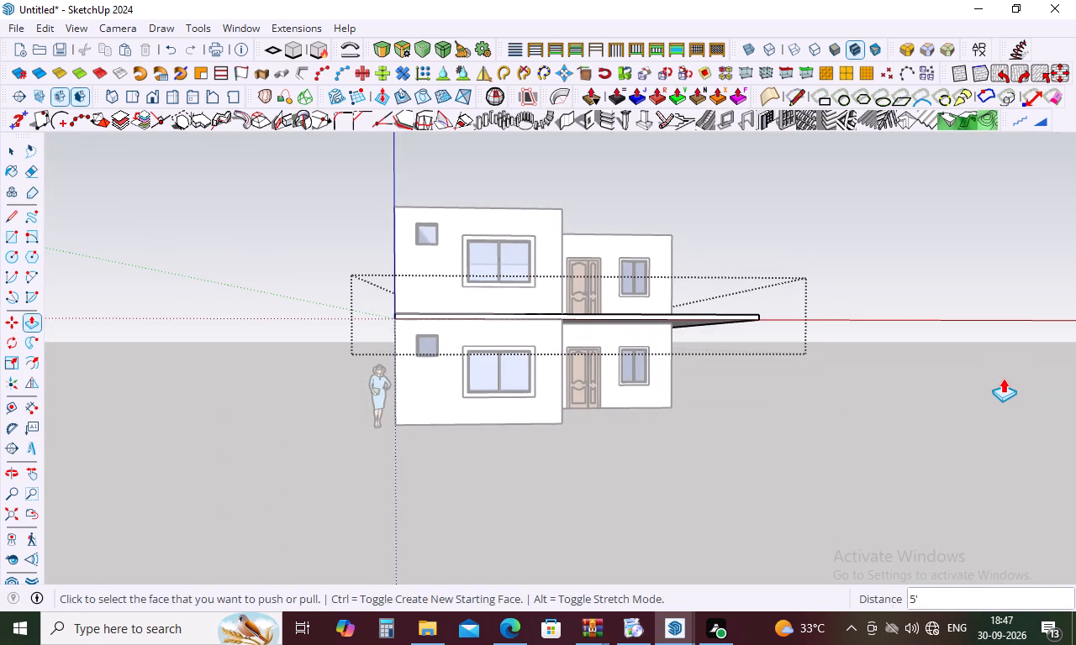
{"action": "key", "text": "Escape"}
{"action": "middle_click_drag", "start_coordinate": [655, 351], "coordinate": [654, 533]}
{"action": "key", "text": "space"}
{"action": "left_click", "coordinate": [654, 533]}
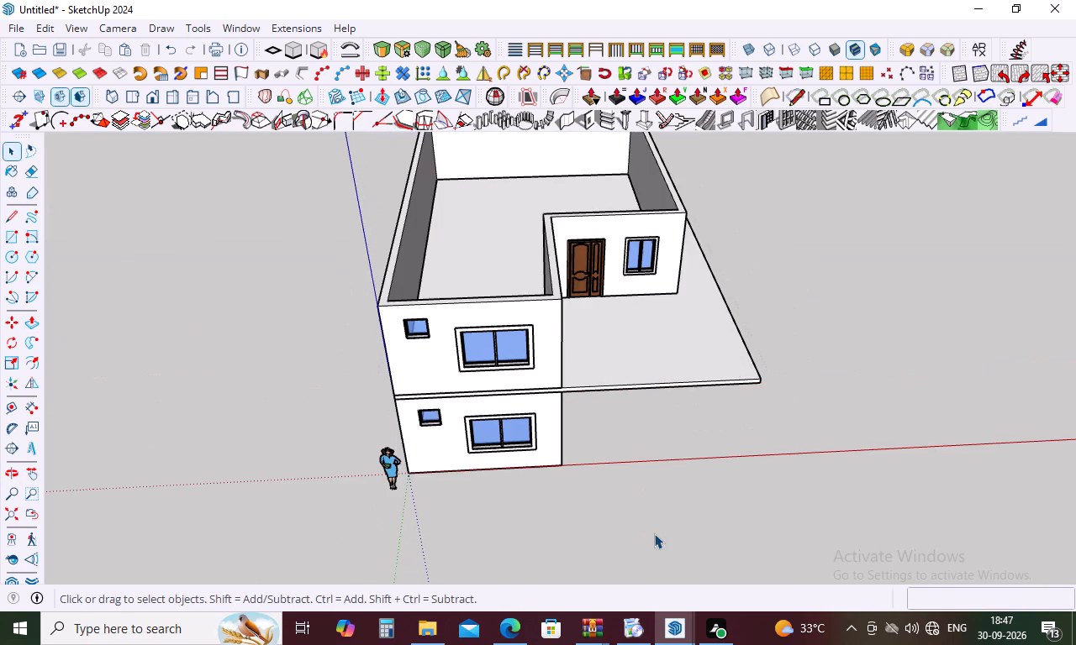
Copy the widened middle slab straight up about 10' 6" by its lower front corner onto the top corner of the upper walls.
{"action": "triple_click", "coordinate": [656, 380]}
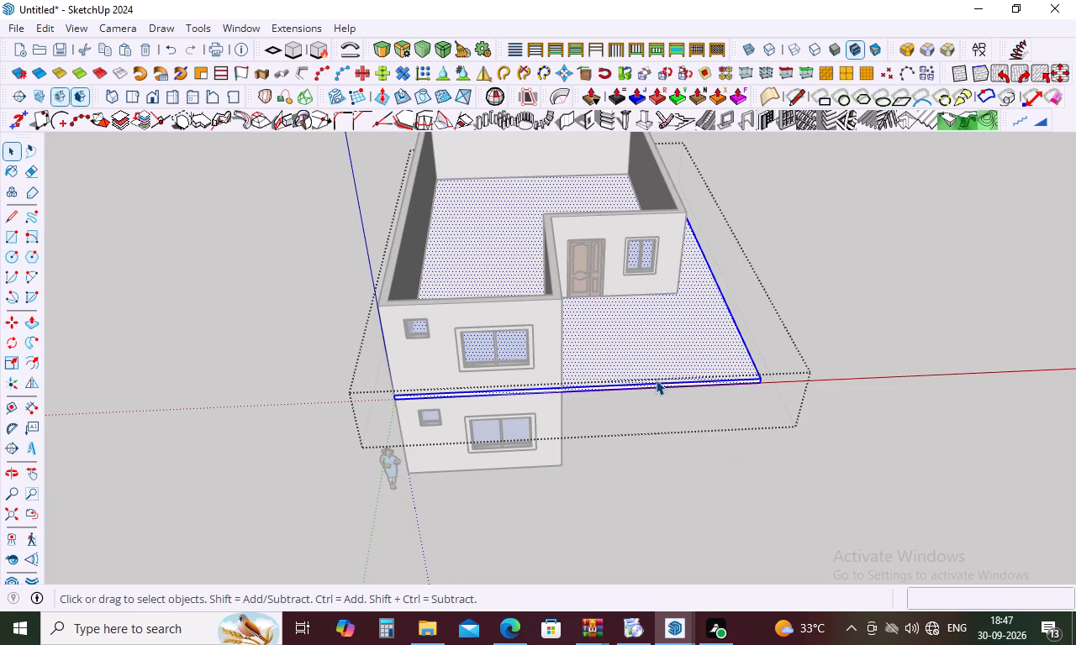
{"action": "right_click", "coordinate": [656, 380]}
{"action": "left_click", "coordinate": [651, 515]}
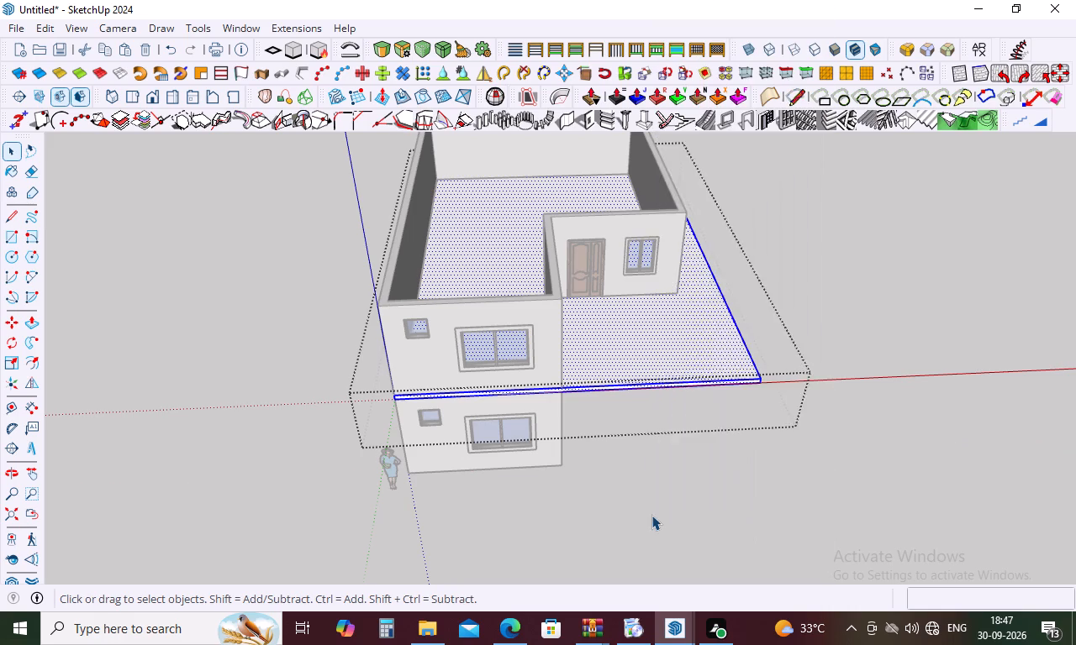
{"action": "left_click", "coordinate": [635, 385]}
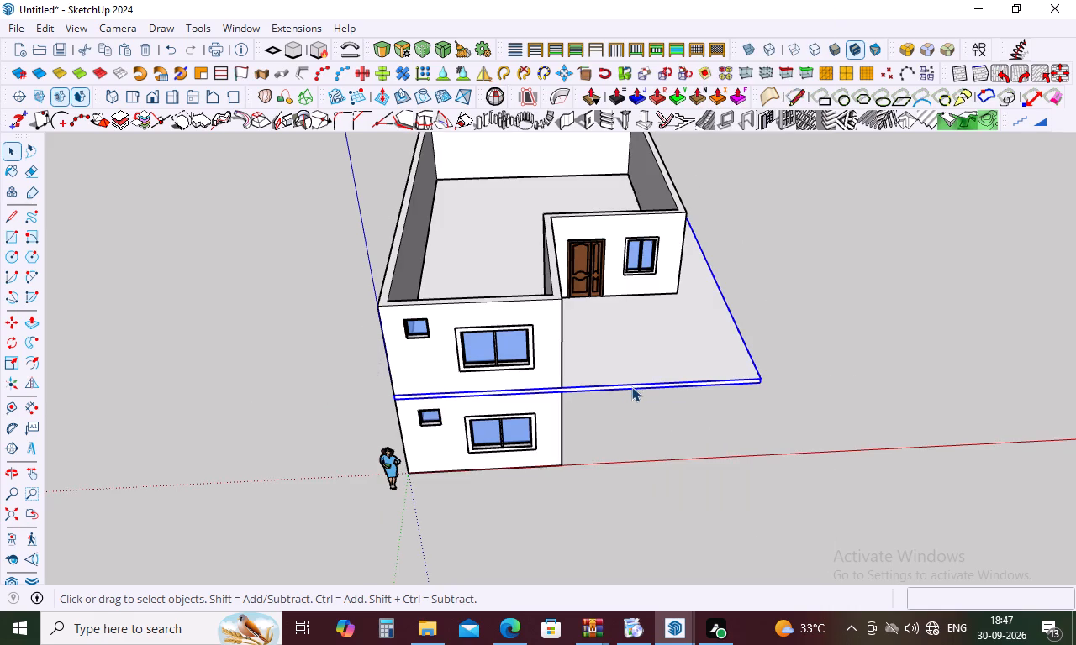
{"action": "key", "text": "m"}
{"action": "scroll", "coordinate": [388, 406], "scroll_direction": "up", "scroll_amount": 14}
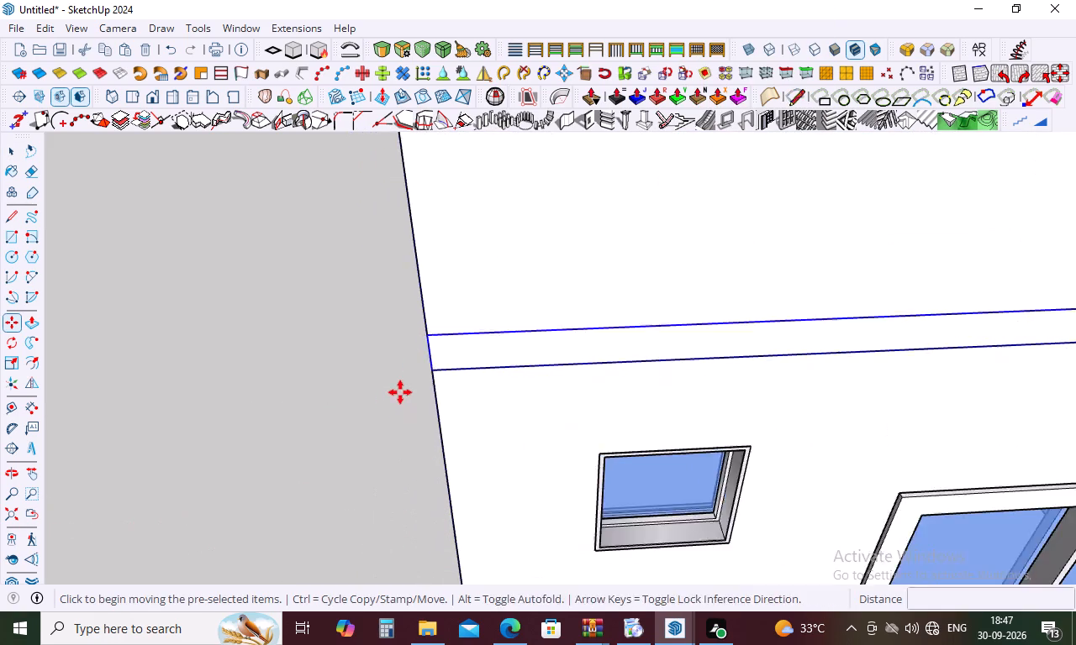
{"action": "left_click", "coordinate": [446, 359]}
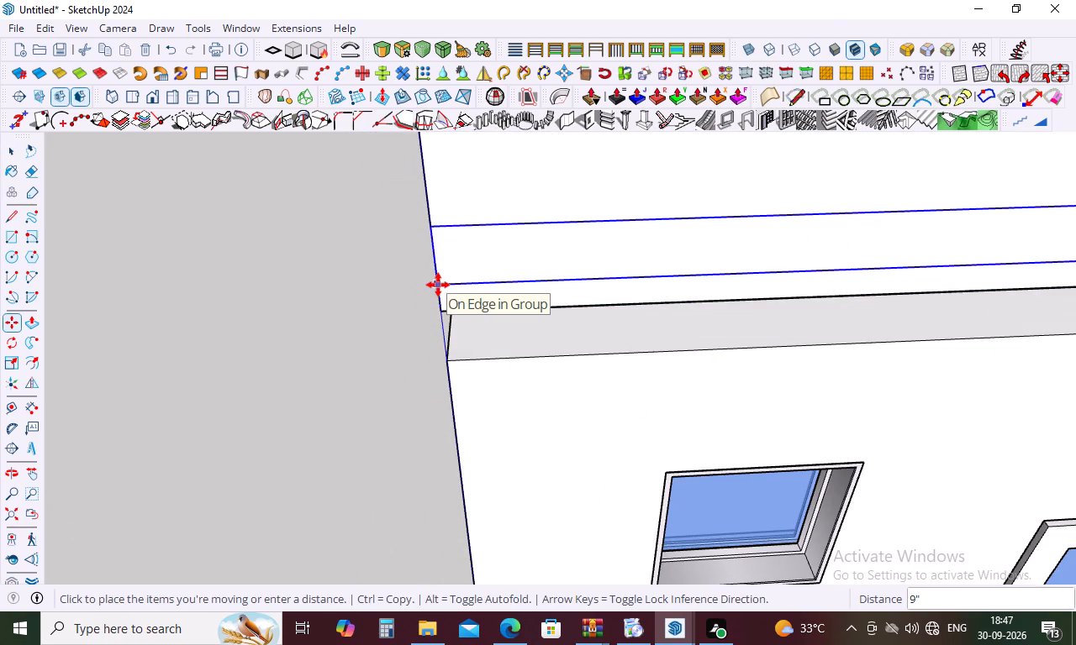
{"action": "scroll", "coordinate": [438, 285], "scroll_direction": "down", "scroll_amount": 13}
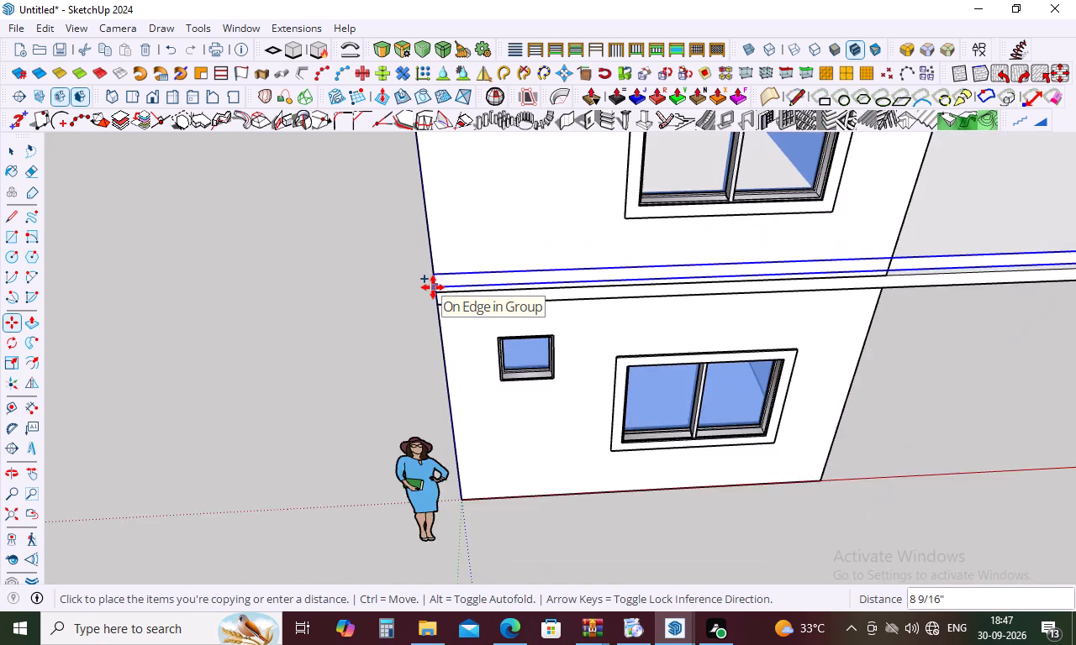
{"action": "scroll", "coordinate": [433, 287], "scroll_direction": "down", "scroll_amount": 13}
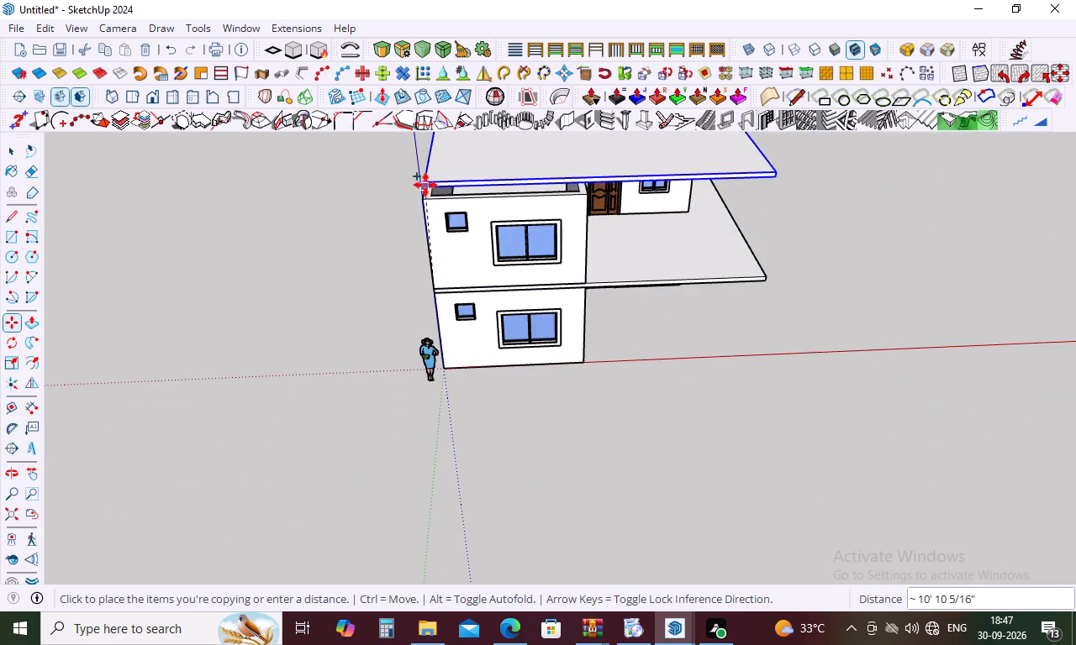
{"action": "scroll", "coordinate": [425, 185], "scroll_direction": "up", "scroll_amount": 14}
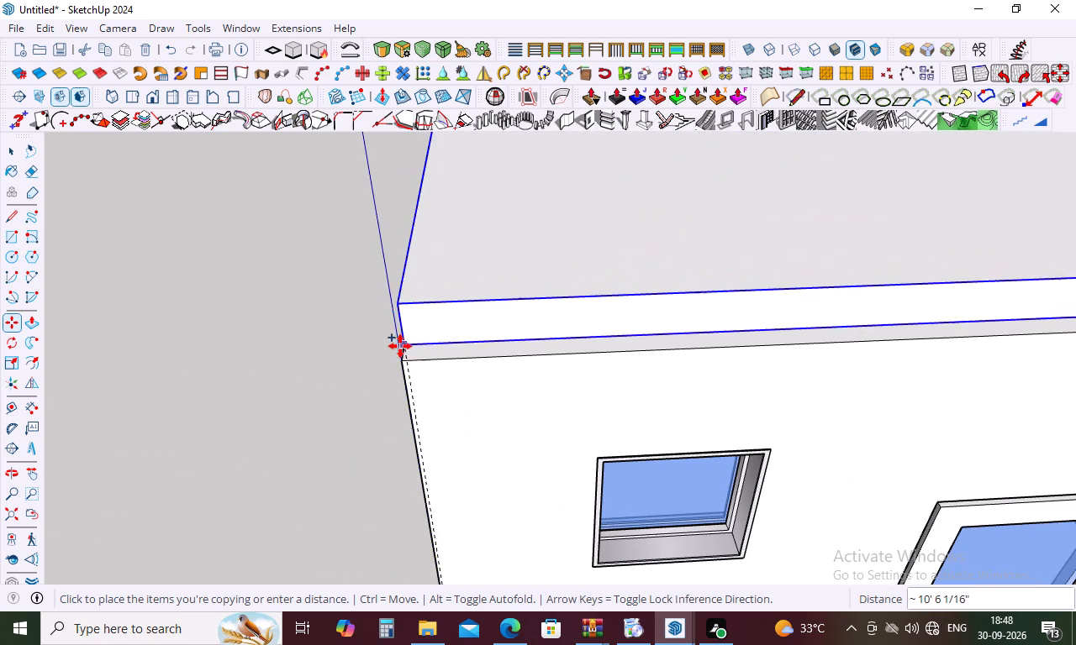
{"action": "left_click", "coordinate": [398, 359]}
{"action": "scroll", "coordinate": [386, 319], "scroll_direction": "down", "scroll_amount": 8}
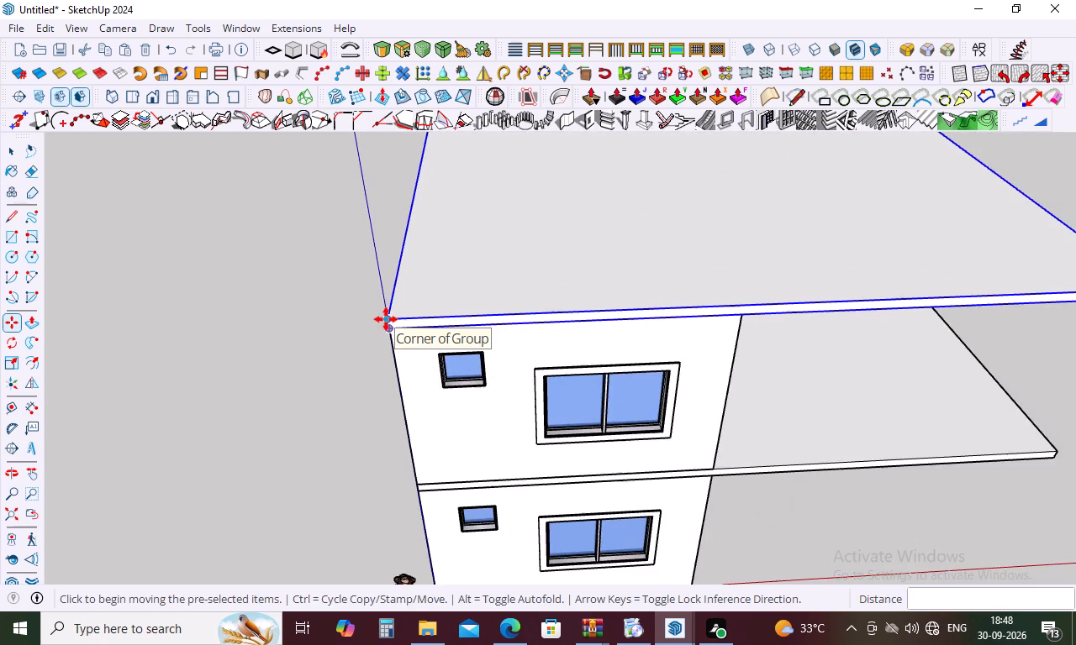
{"action": "scroll", "coordinate": [386, 319], "scroll_direction": "down", "scroll_amount": 7}
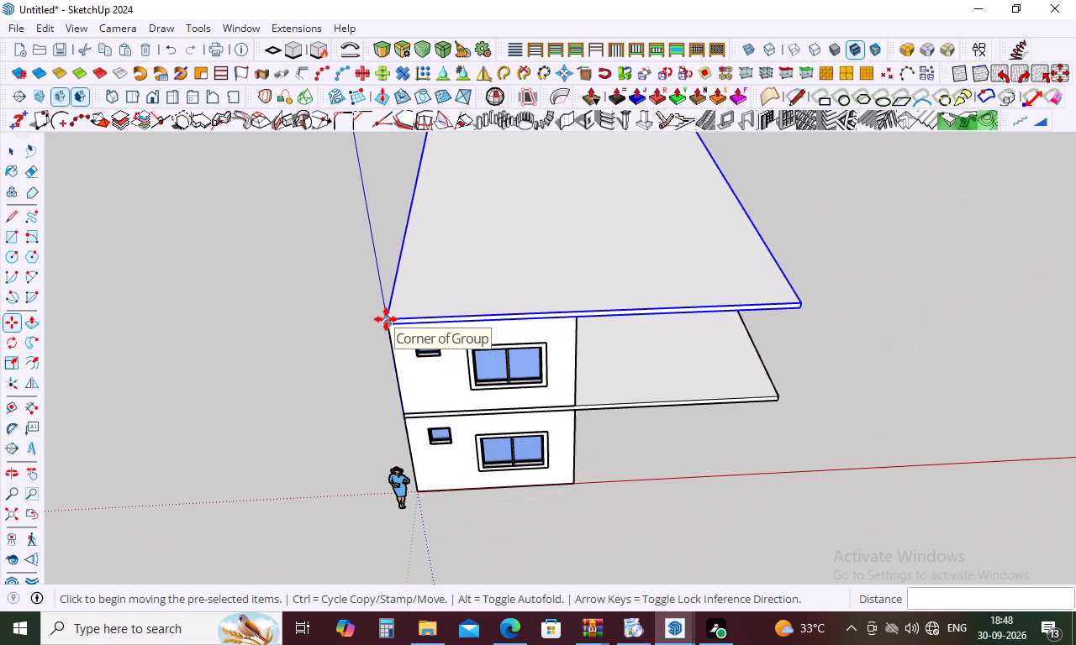
{"action": "scroll", "coordinate": [386, 317], "scroll_direction": "down", "scroll_amount": 3}
{"action": "key", "text": "space"}
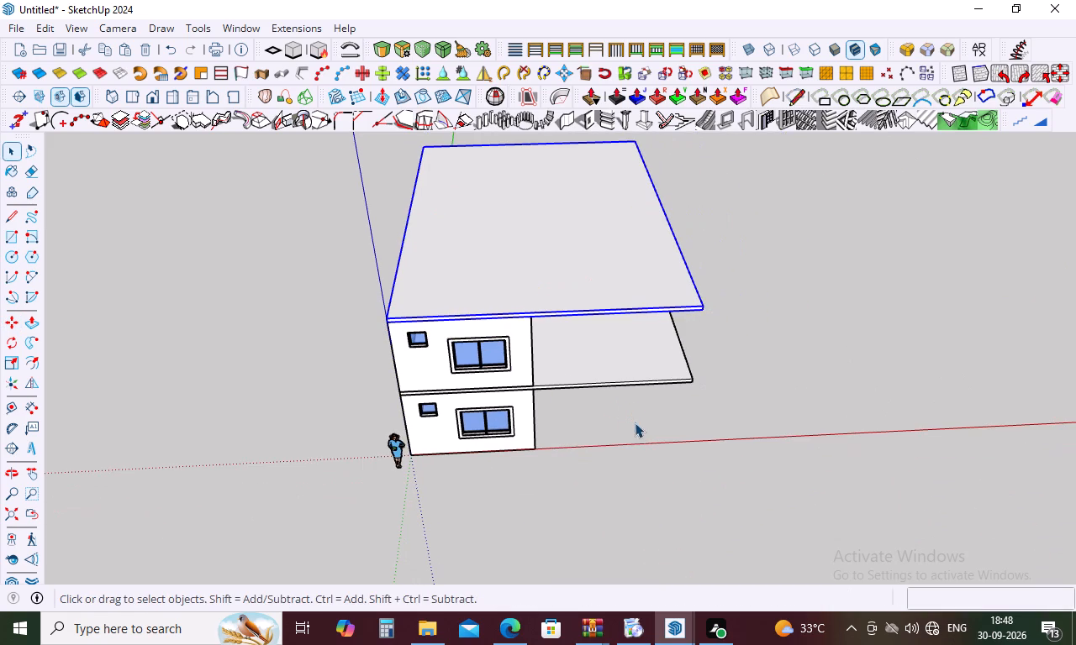
{"action": "left_click", "coordinate": [651, 466]}
Split the roof slab's front edge face with a 6" vertical line in line with the projecting front wall's recess corner.
{"action": "middle_click_drag", "start_coordinate": [658, 454], "coordinate": [635, 276]}
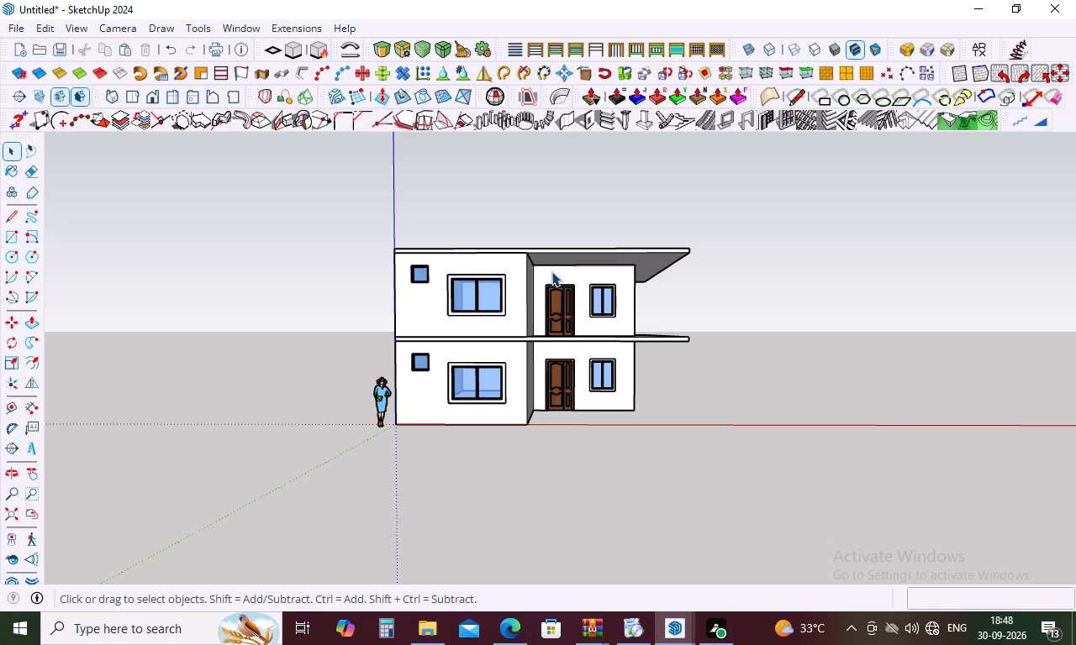
{"action": "scroll", "coordinate": [574, 312], "scroll_direction": "down", "scroll_amount": 3}
{"action": "middle_click_drag", "start_coordinate": [574, 312], "coordinate": [600, 413]}
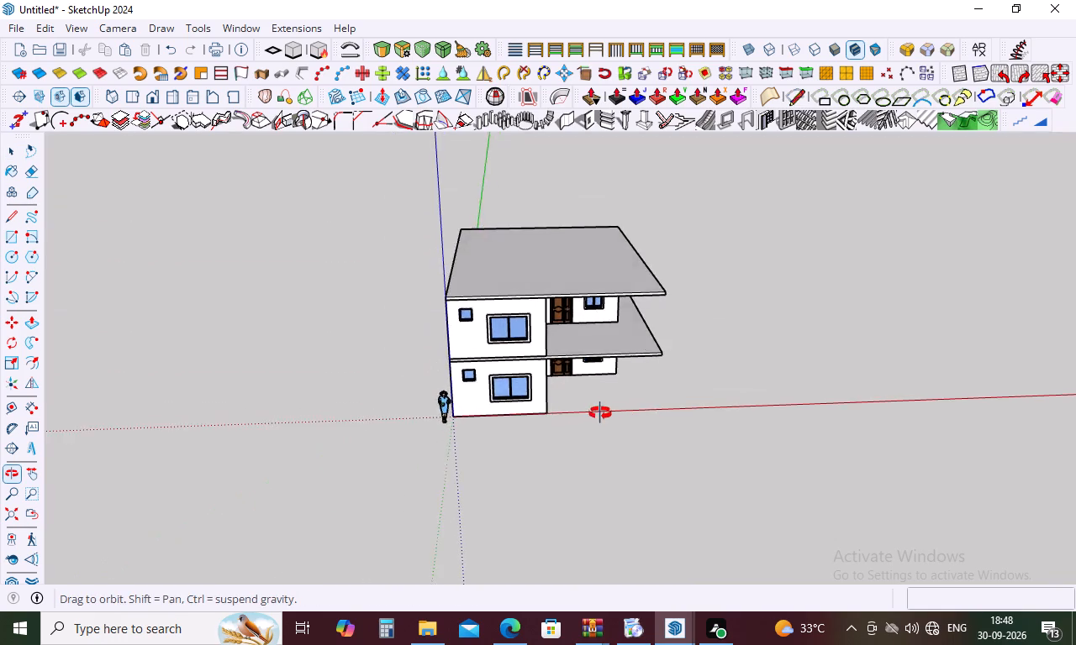
{"action": "middle_click_drag", "start_coordinate": [600, 413], "coordinate": [739, 366]}
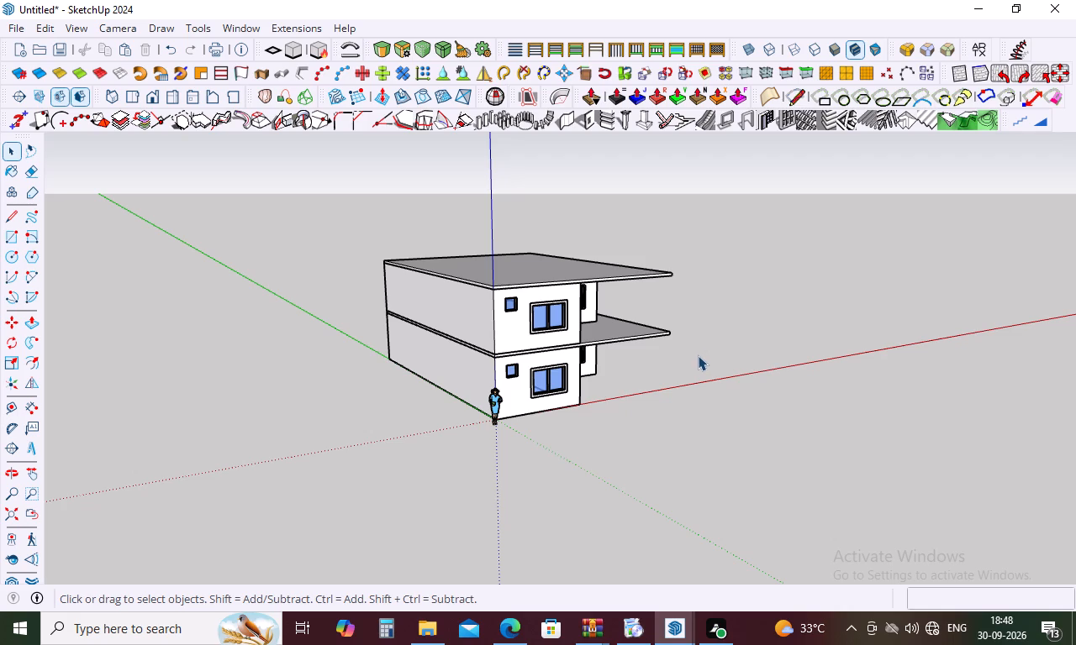
{"action": "middle_click_drag", "start_coordinate": [694, 295], "coordinate": [664, 281]}
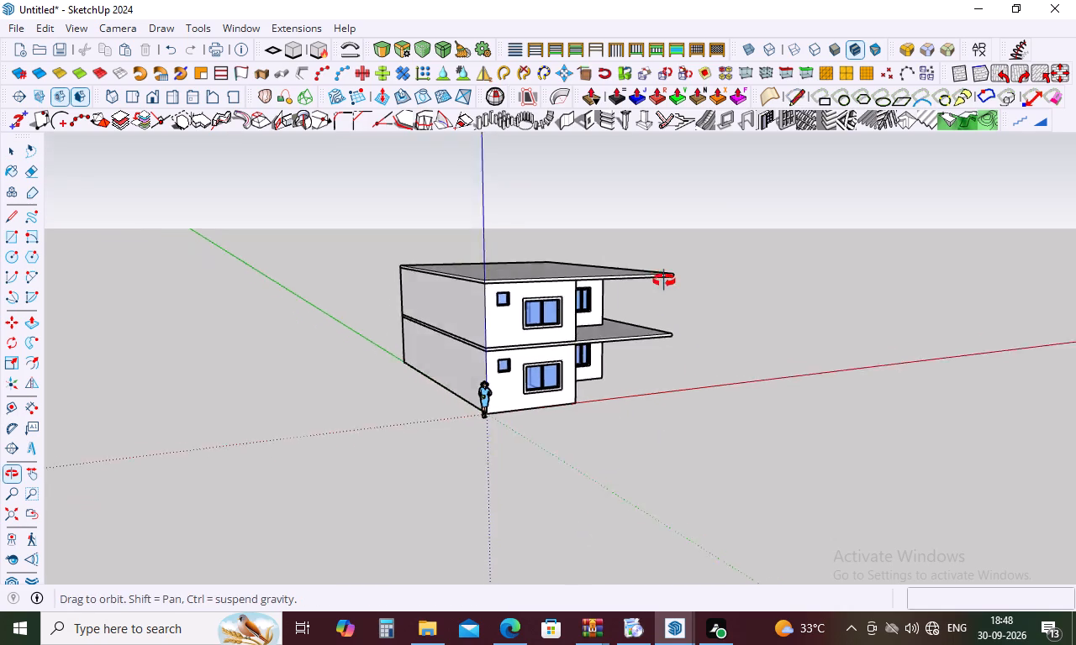
{"action": "middle_click_drag", "start_coordinate": [664, 281], "coordinate": [544, 250]}
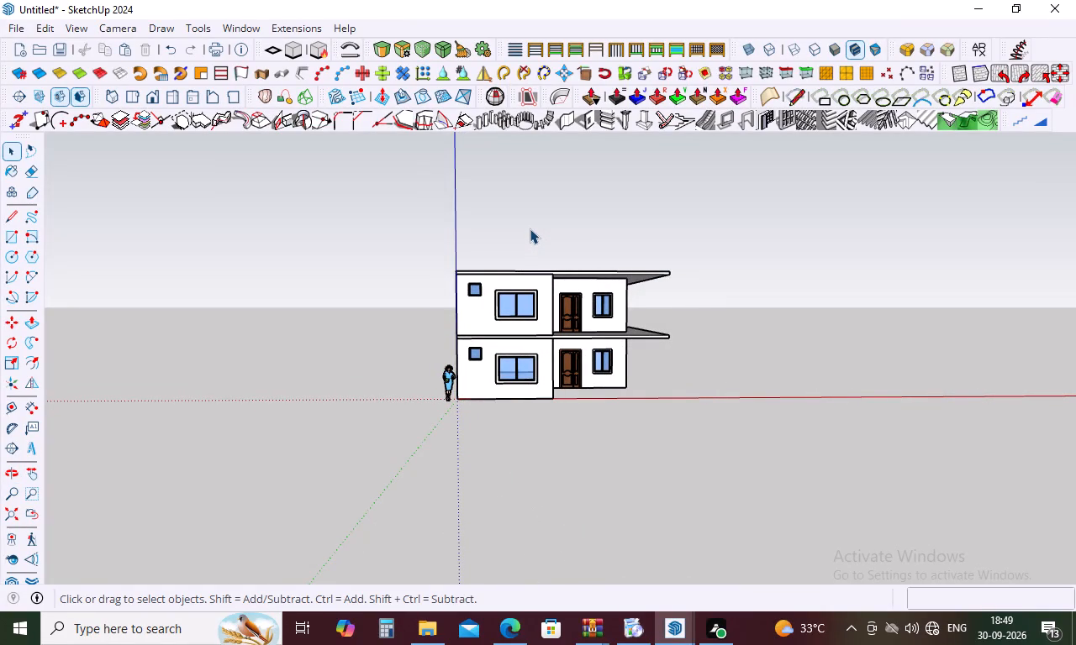
{"action": "middle_click_drag", "start_coordinate": [530, 228], "coordinate": [525, 330]}
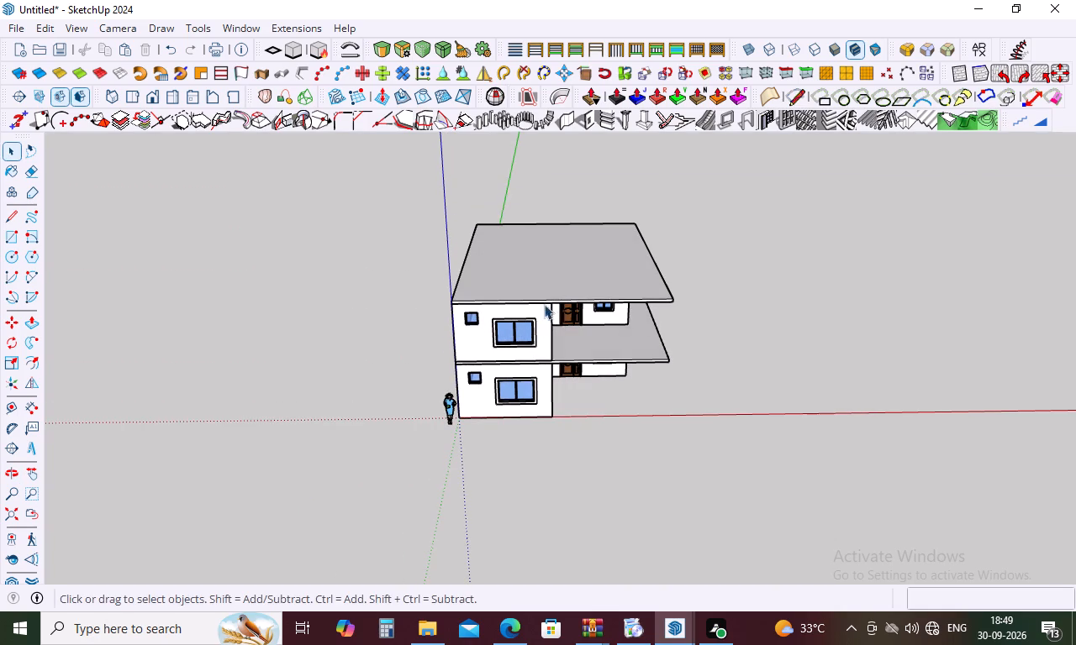
{"action": "double_click", "coordinate": [546, 300]}
{"action": "scroll", "coordinate": [546, 298], "scroll_direction": "up", "scroll_amount": 10}
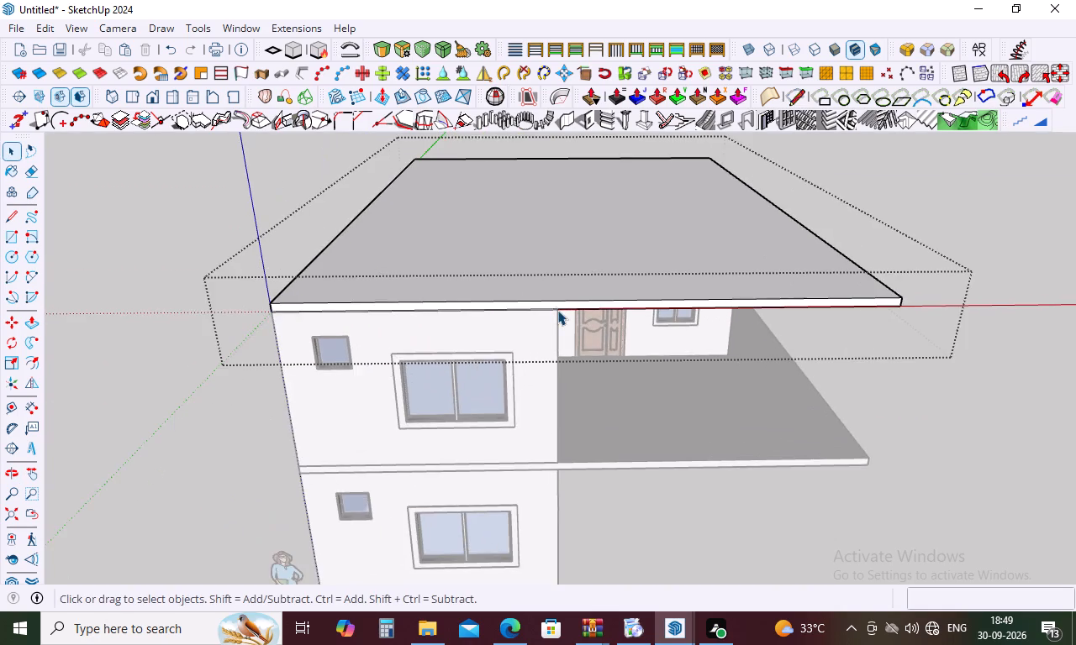
{"action": "scroll", "coordinate": [557, 310], "scroll_direction": "up", "scroll_amount": 4}
{"action": "key", "text": "l"}
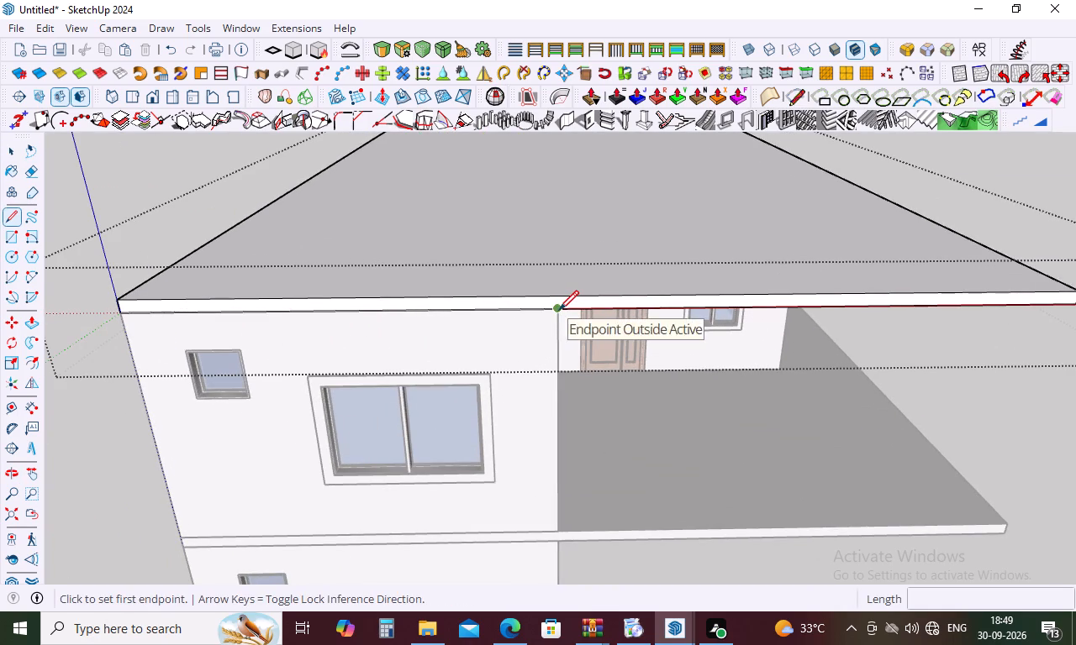
{"action": "left_click", "coordinate": [559, 310]}
{"action": "left_click", "coordinate": [565, 292]}
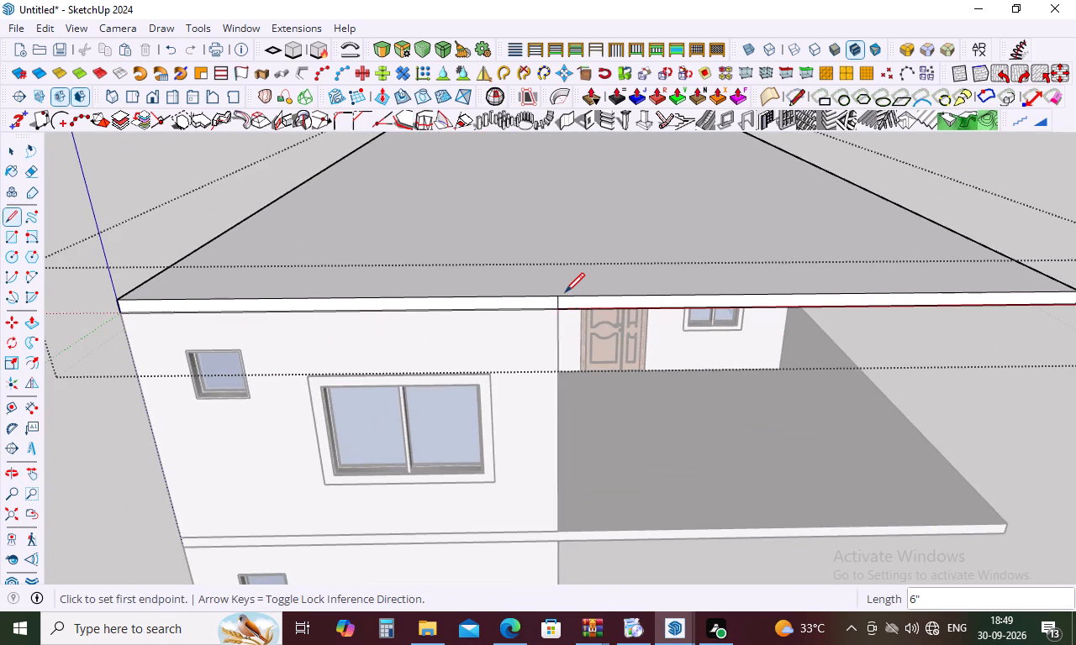
{"action": "key", "text": "Escape"}
Extrude the roof slab's front edge section above the projecting front wall outward 10'.
{"action": "key", "text": "p"}
{"action": "left_click_drag", "start_coordinate": [525, 296], "coordinate": [521, 304]}
{"action": "scroll", "coordinate": [530, 340], "scroll_direction": "down", "scroll_amount": 13}
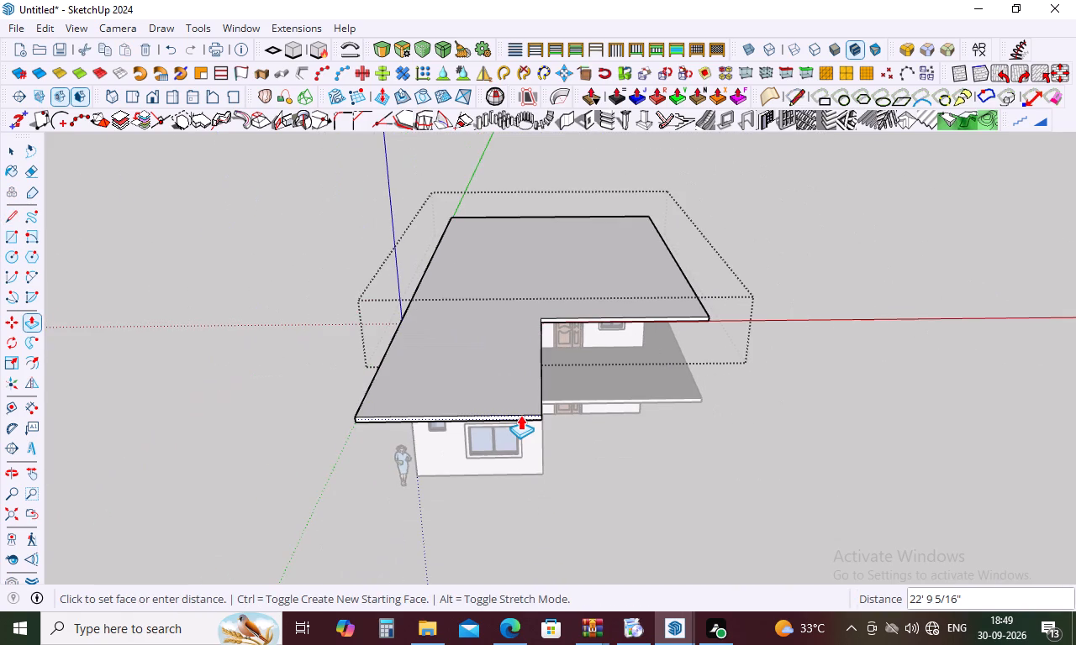
{"action": "key", "text": "1"}
{"action": "type", "text": "0'"}
{"action": "key", "text": "Return"}
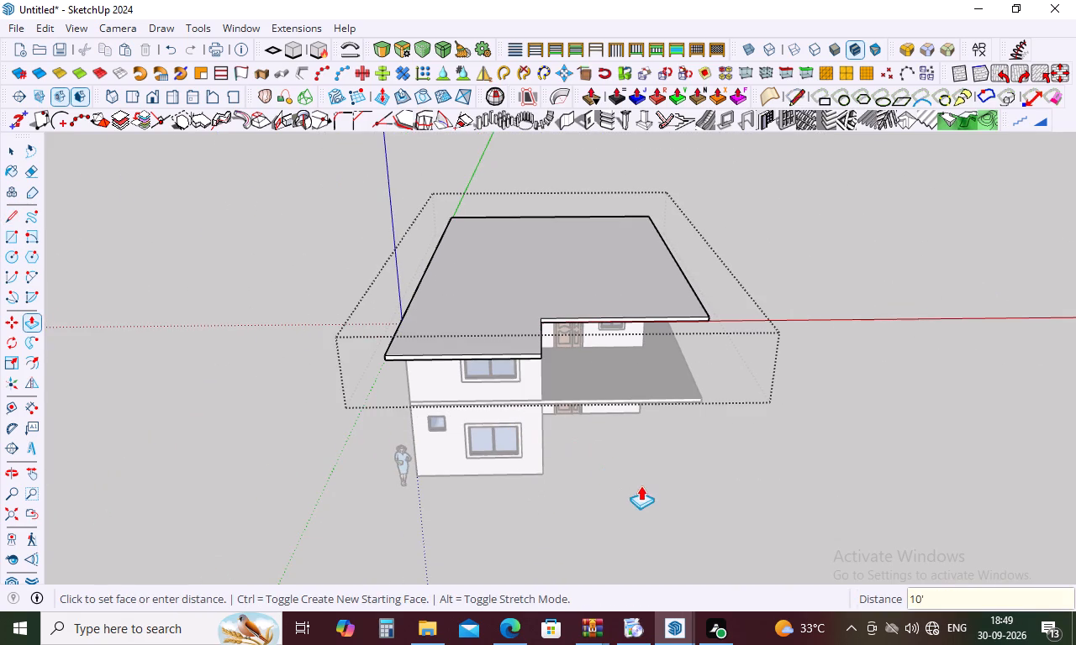
Finish editing the roof slab and leave its group.
{"action": "key", "text": "space"}
{"action": "left_click", "coordinate": [638, 493]}
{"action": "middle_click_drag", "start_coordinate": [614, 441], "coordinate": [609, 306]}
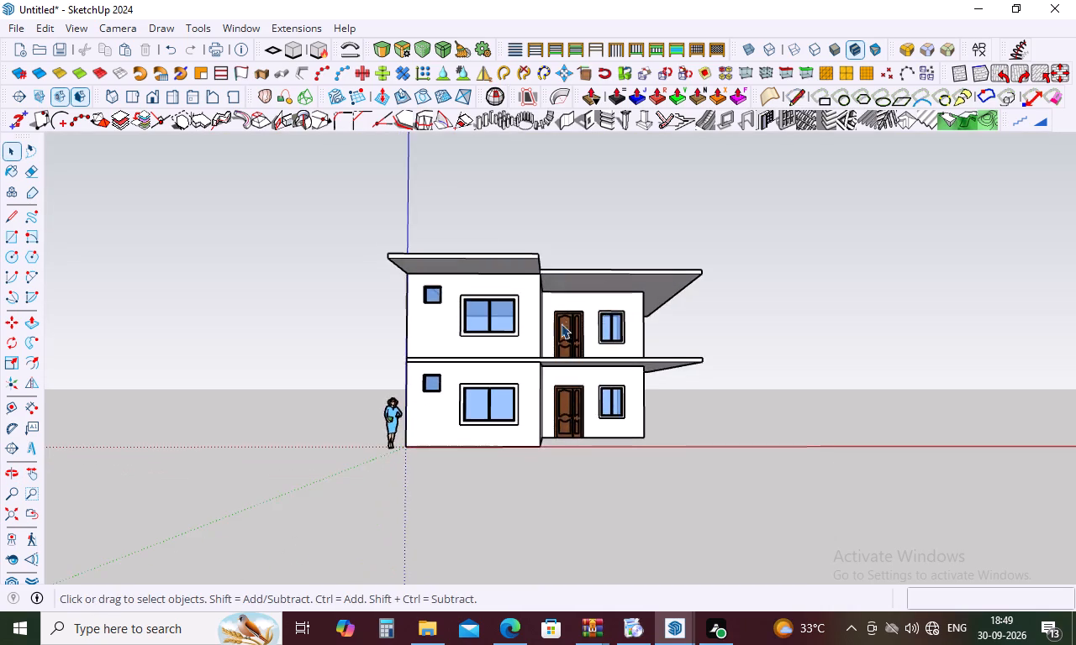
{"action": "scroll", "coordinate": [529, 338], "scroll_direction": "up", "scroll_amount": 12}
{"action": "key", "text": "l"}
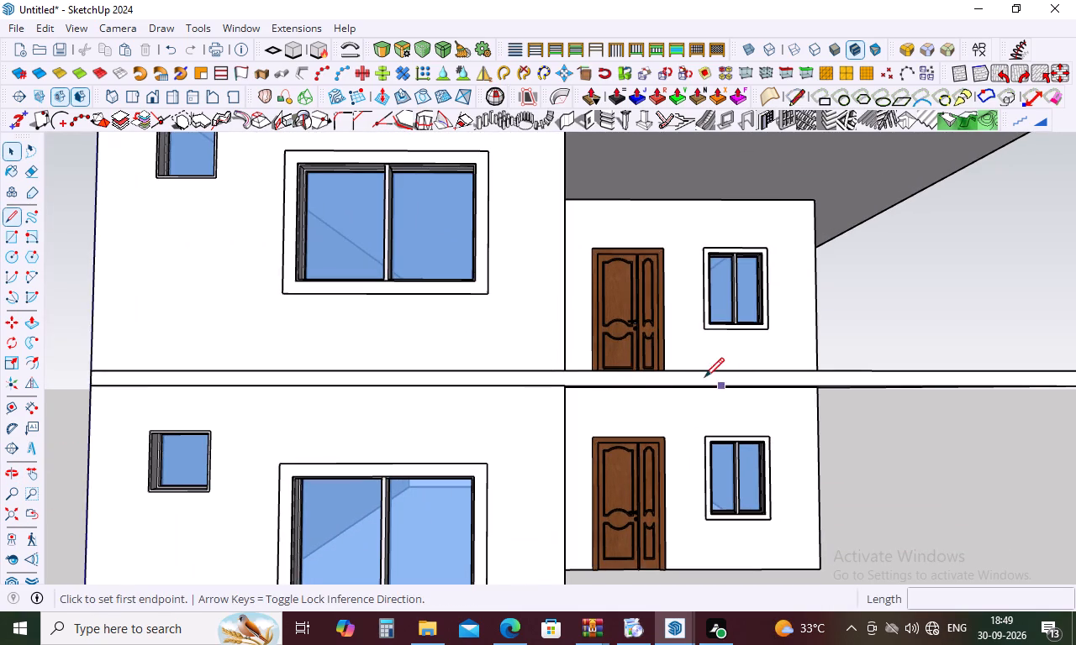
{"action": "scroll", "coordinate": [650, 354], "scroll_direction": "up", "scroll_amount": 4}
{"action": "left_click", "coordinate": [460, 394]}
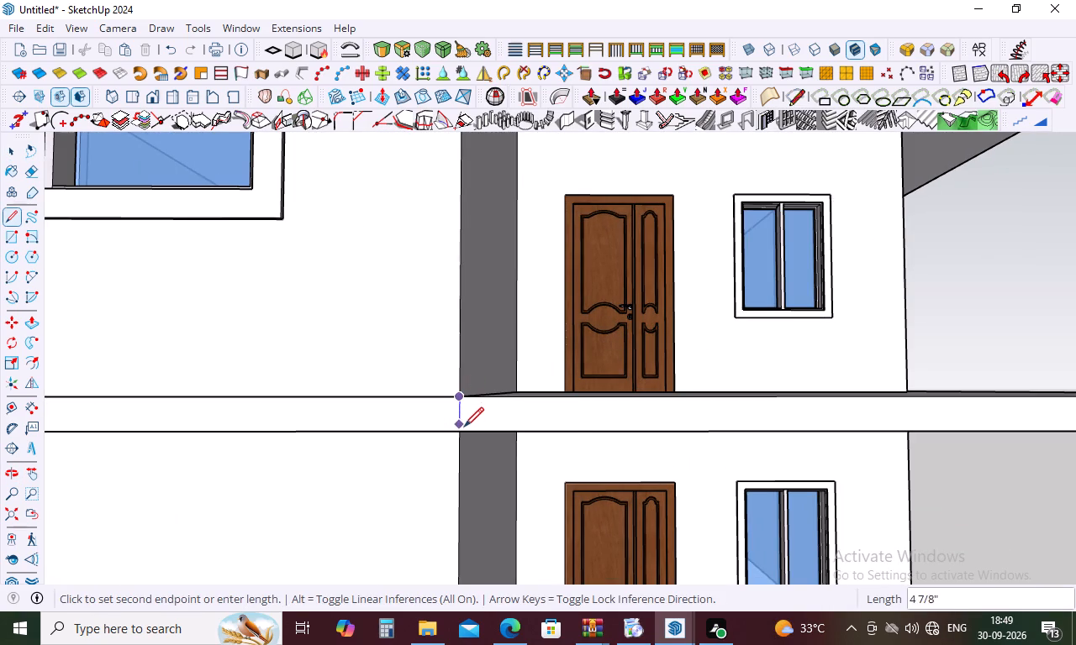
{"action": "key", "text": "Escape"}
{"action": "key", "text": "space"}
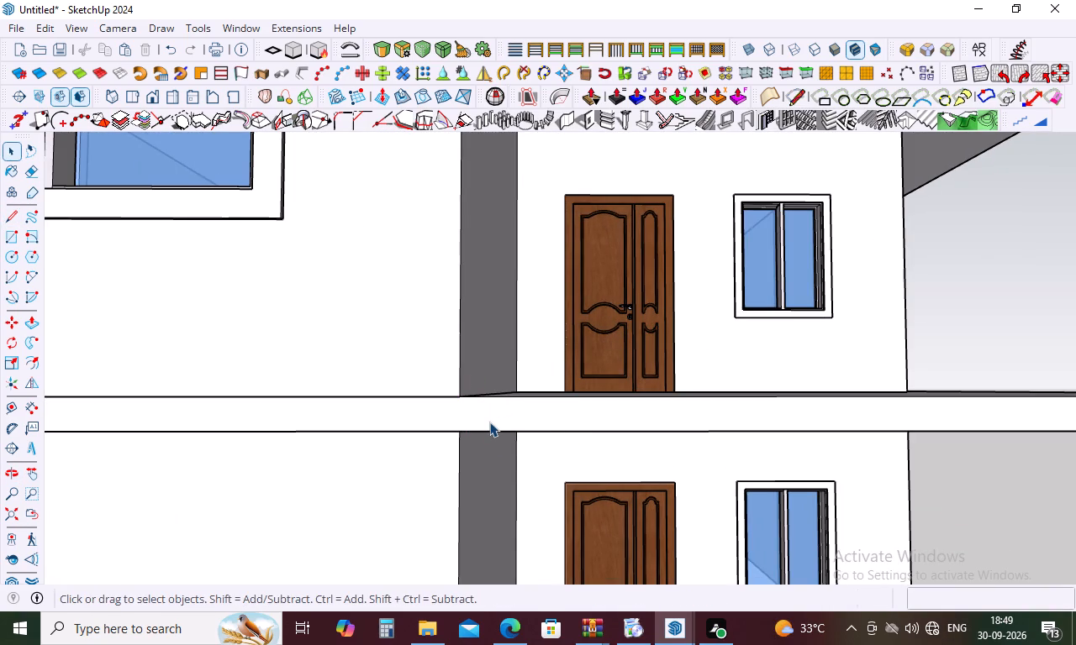
Inside the middle slab group, split the front edge face with a full-thickness vertical line at the projecting front wall's recess corner.
{"action": "double_click", "coordinate": [491, 421]}
{"action": "key", "text": "l"}
{"action": "left_click", "coordinate": [459, 397]}
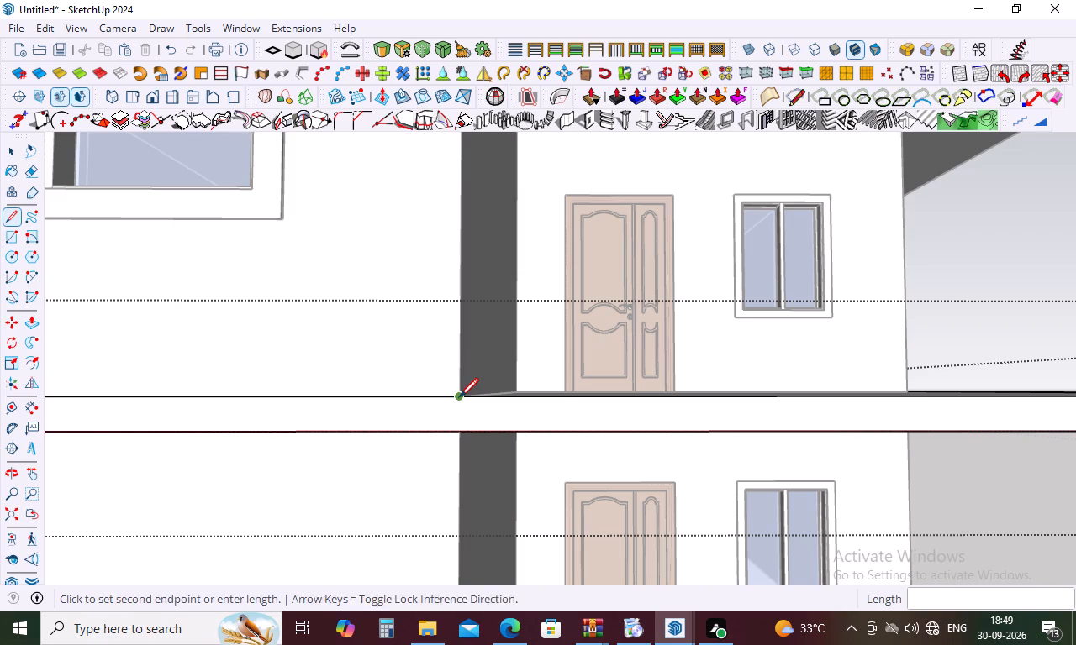
{"action": "left_click", "coordinate": [460, 430]}
{"action": "key", "text": "Escape"}
Extrude the middle slab's front edge section along the projecting front wall outward 10' and leave the slab group.
{"action": "key", "text": "p"}
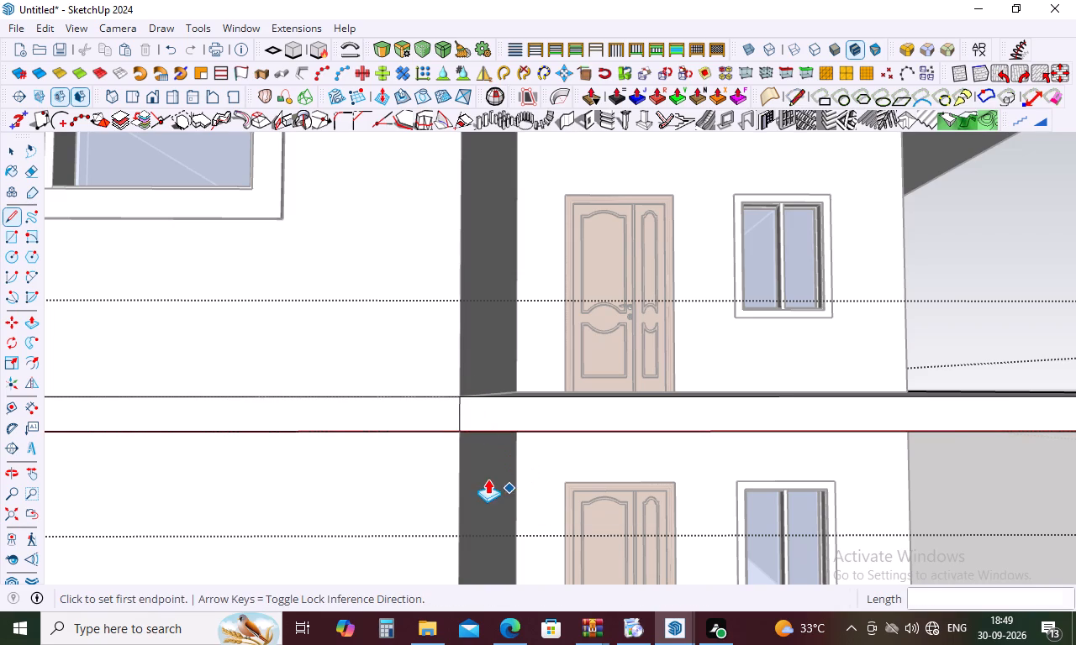
{"action": "left_click", "coordinate": [430, 412]}
{"action": "scroll", "coordinate": [430, 410], "scroll_direction": "down", "scroll_amount": 14}
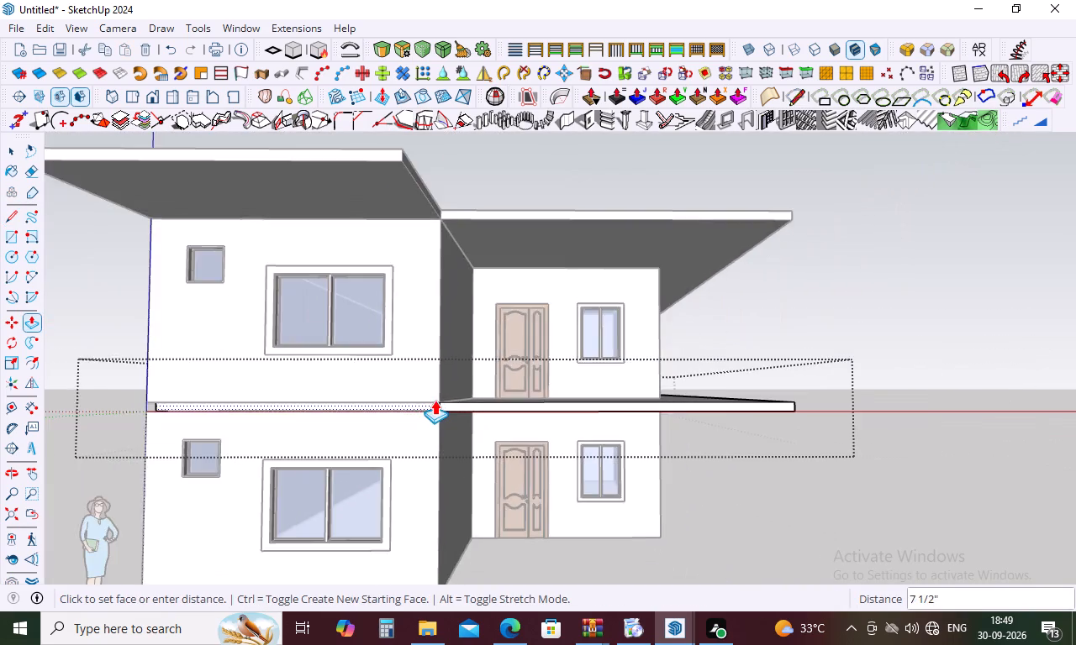
{"action": "scroll", "coordinate": [435, 400], "scroll_direction": "down", "scroll_amount": 5}
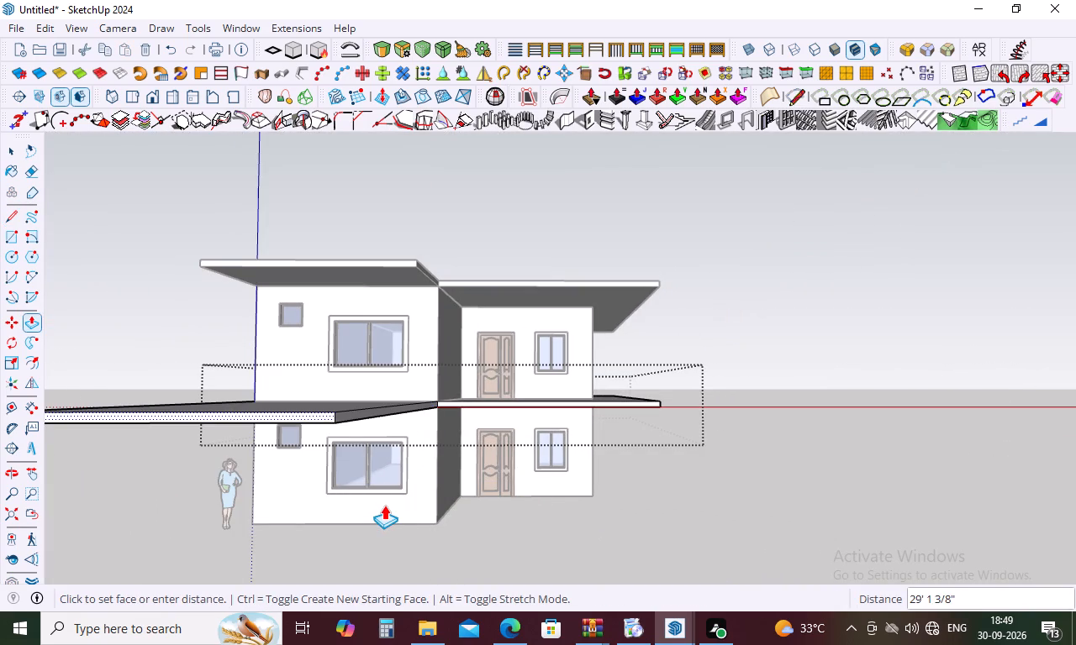
{"action": "type", "text": "10'"}
{"action": "key", "text": "Return"}
{"action": "middle_click_drag", "start_coordinate": [549, 444], "coordinate": [549, 448]}
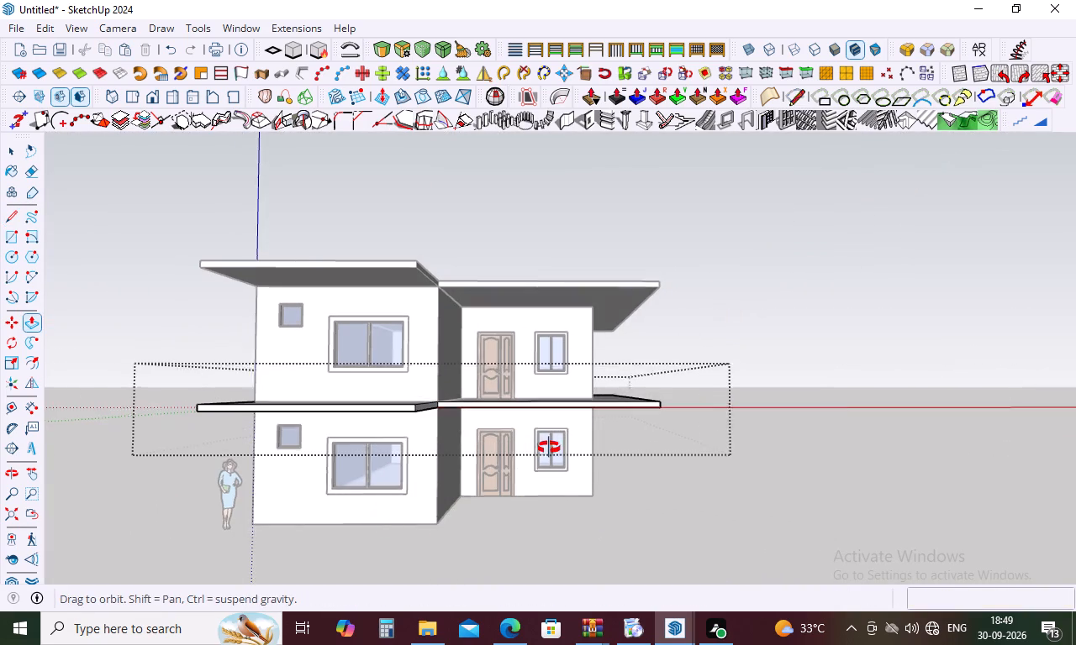
{"action": "middle_click_drag", "start_coordinate": [549, 448], "coordinate": [561, 590]}
{"action": "key", "text": "Escape"}
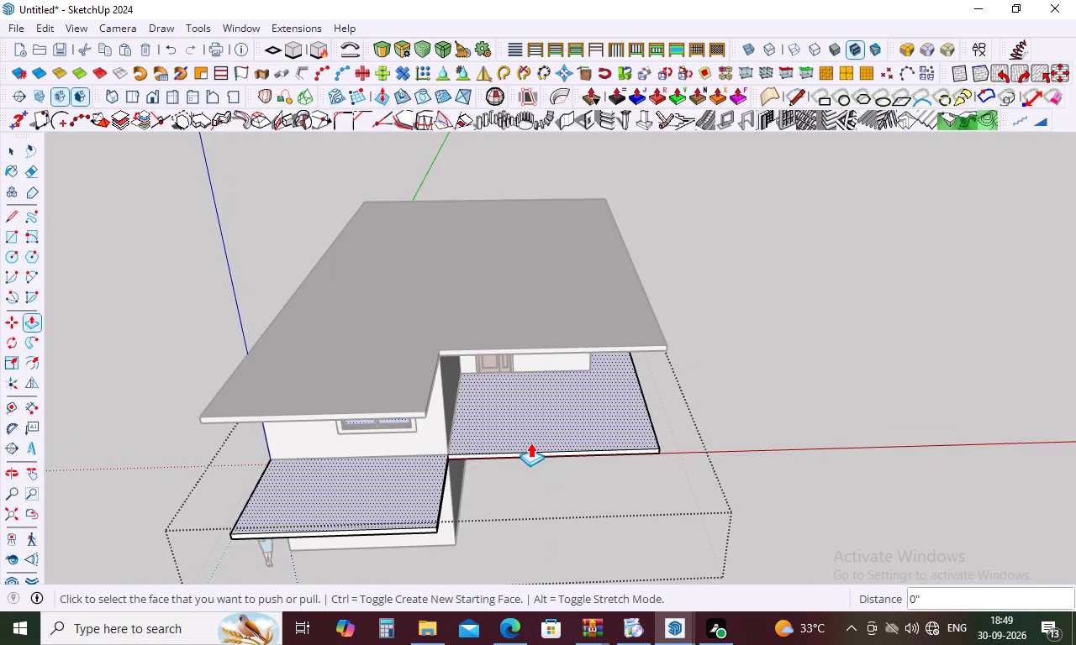
{"action": "key", "text": "space"}
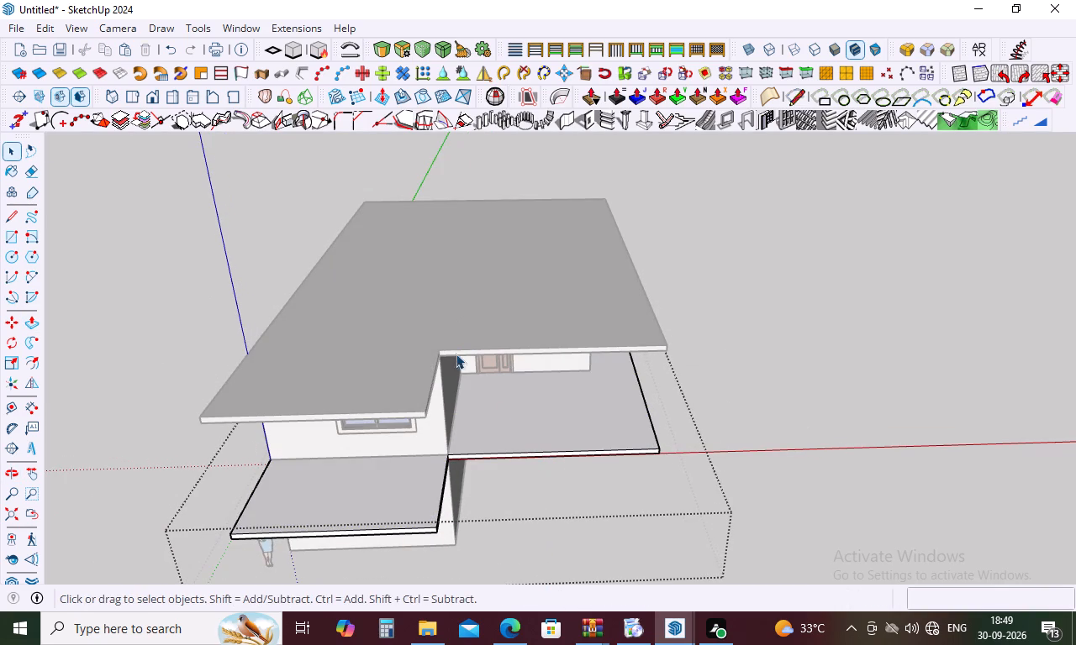
{"action": "left_click", "coordinate": [868, 497]}
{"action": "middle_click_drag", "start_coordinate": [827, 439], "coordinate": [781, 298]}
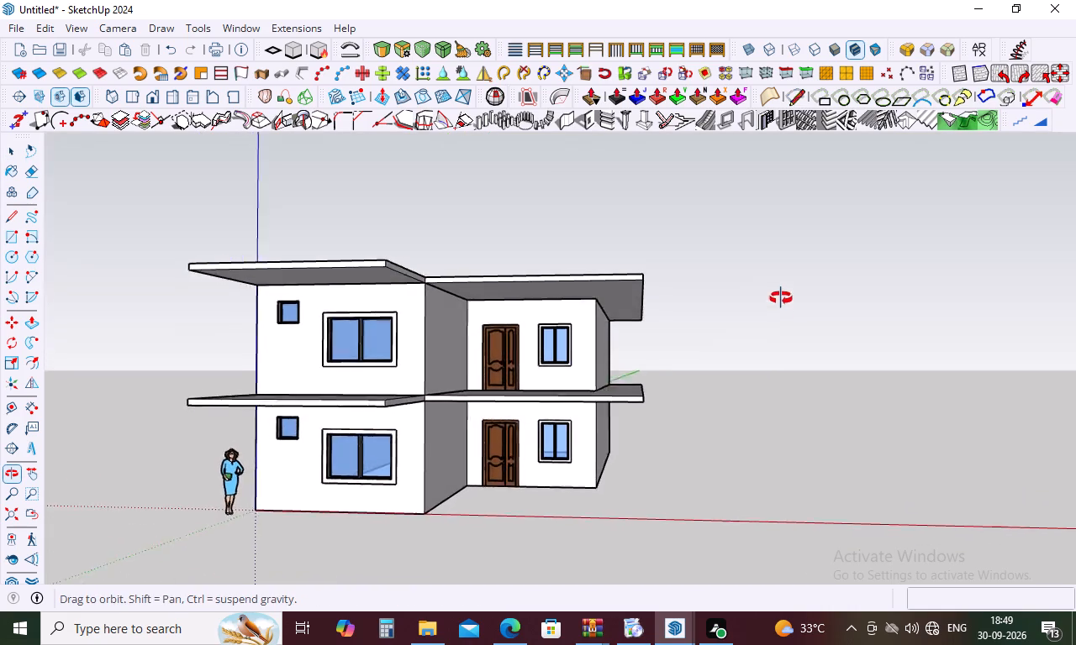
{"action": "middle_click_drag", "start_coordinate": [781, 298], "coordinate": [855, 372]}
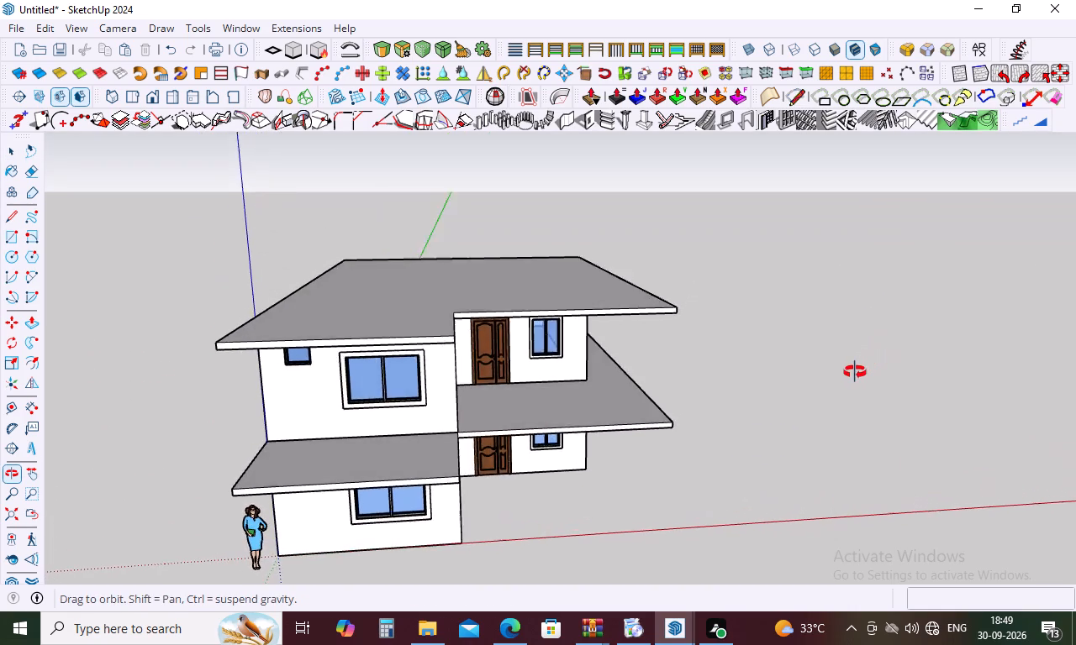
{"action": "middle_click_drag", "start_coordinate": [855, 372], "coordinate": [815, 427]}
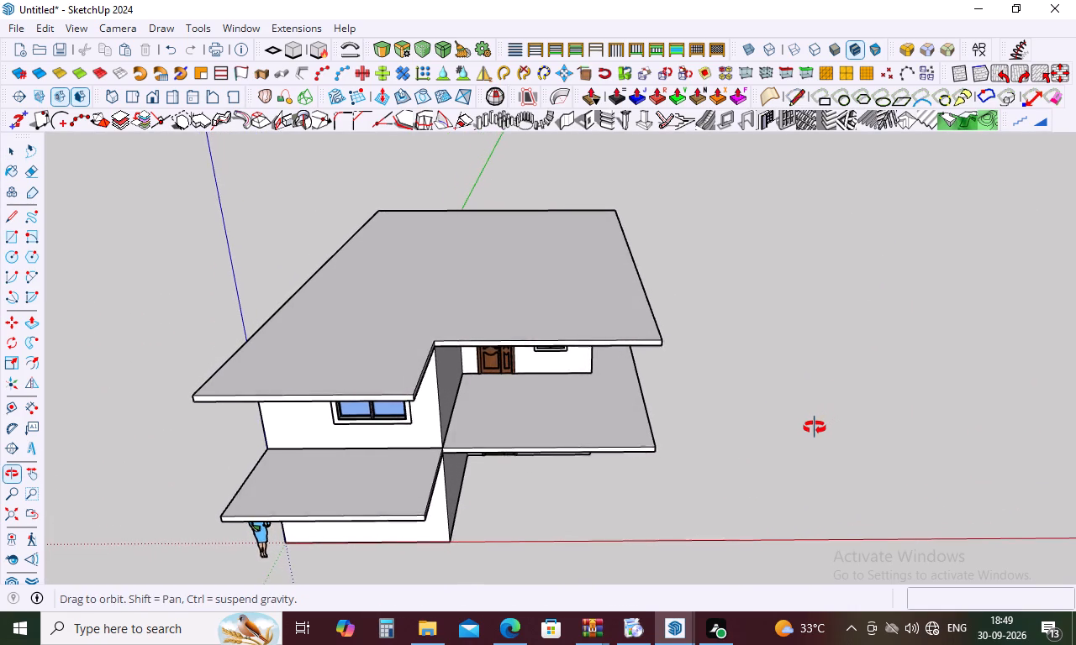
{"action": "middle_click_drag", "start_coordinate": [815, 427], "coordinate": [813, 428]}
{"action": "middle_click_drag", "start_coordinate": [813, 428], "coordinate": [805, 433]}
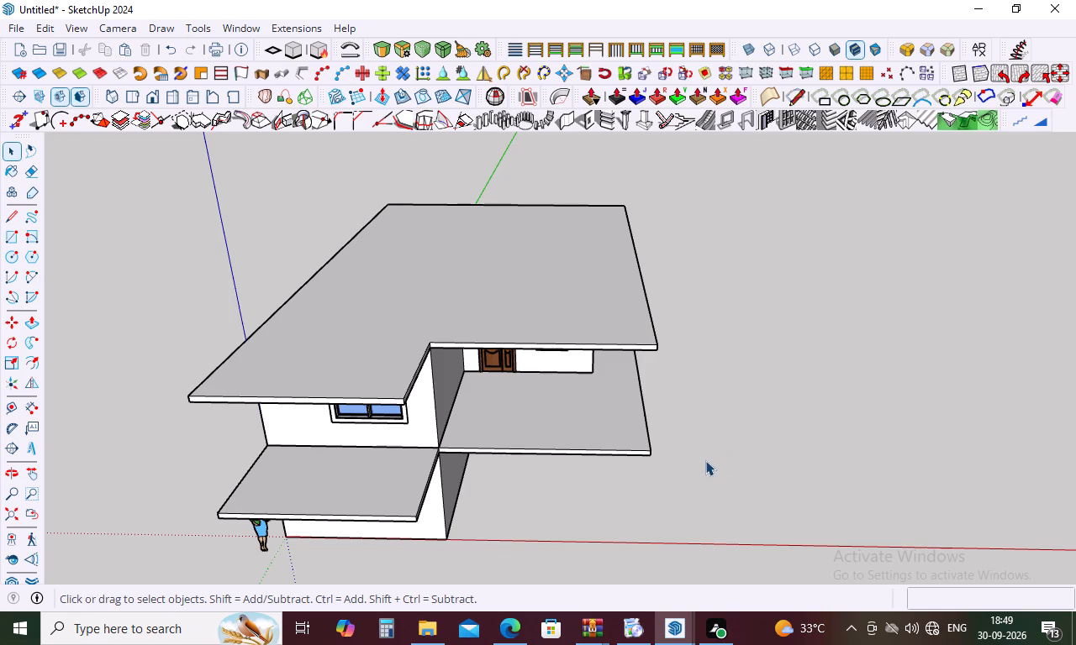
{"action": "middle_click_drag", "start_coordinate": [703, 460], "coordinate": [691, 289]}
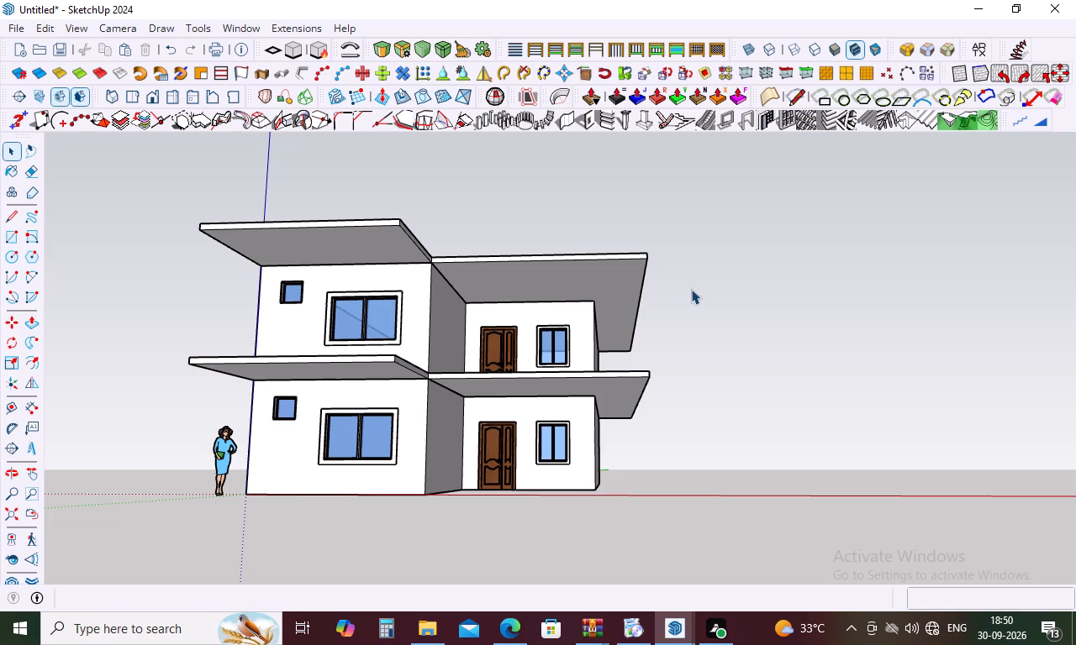
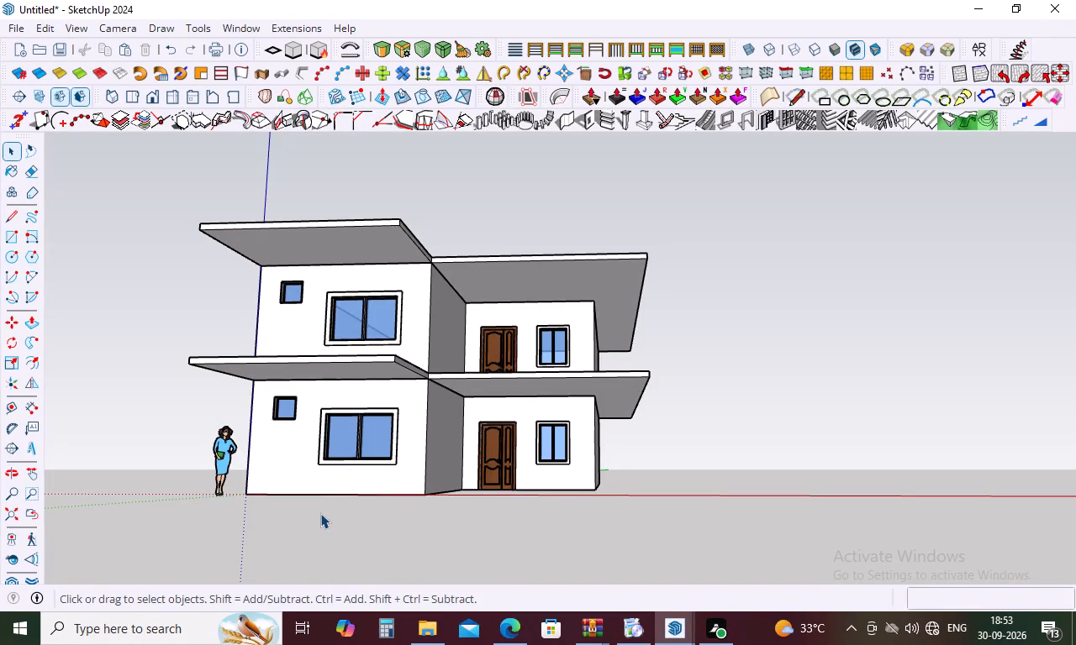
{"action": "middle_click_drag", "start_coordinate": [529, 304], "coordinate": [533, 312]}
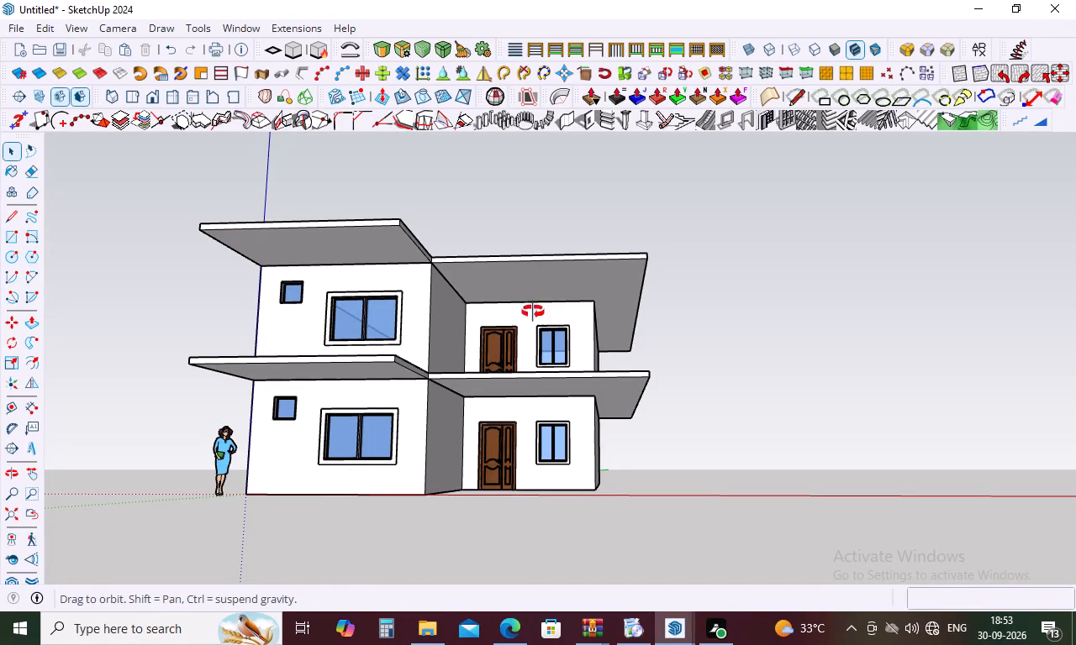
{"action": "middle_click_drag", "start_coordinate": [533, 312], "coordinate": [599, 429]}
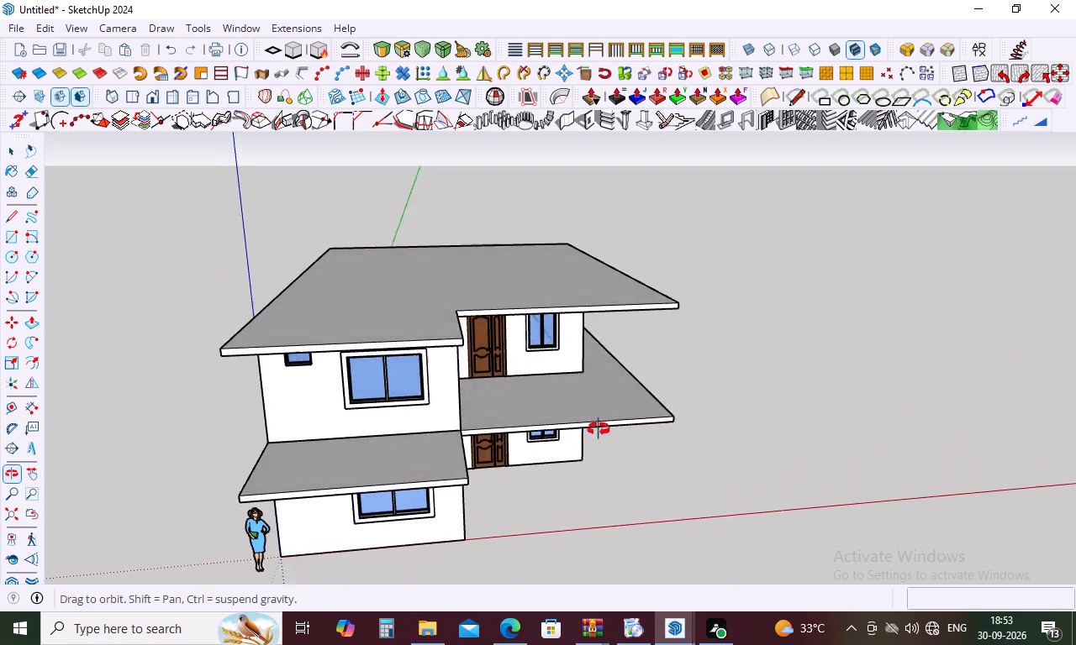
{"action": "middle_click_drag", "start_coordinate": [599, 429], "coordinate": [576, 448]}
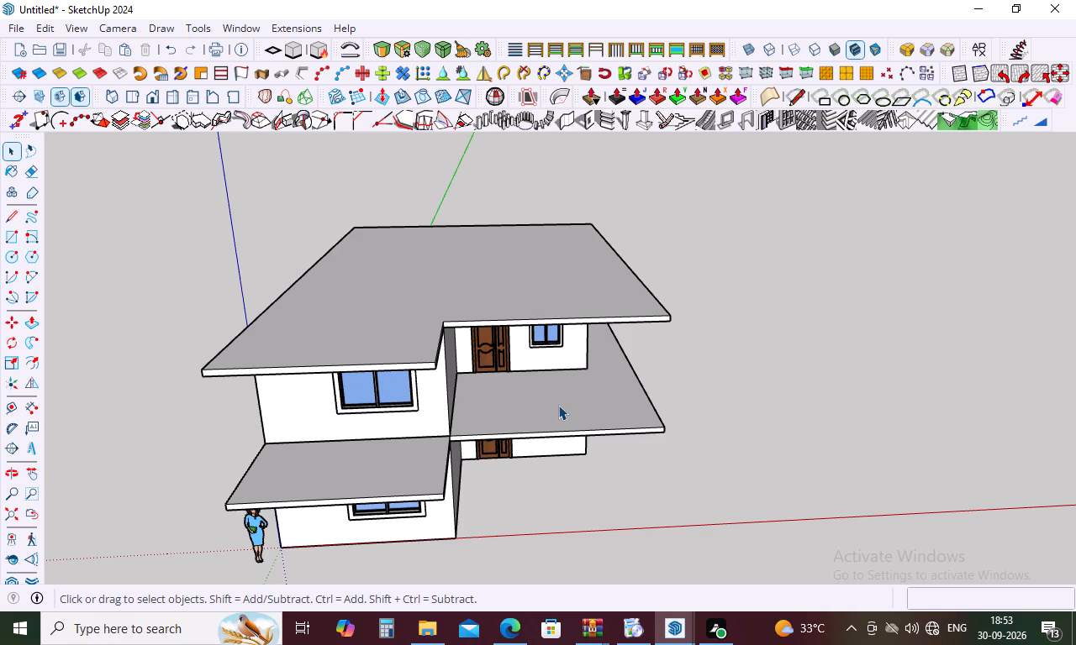
Close the other, empty Untitled SketchUp window and keep the house model open.
{"action": "left_click", "coordinate": [678, 631]}
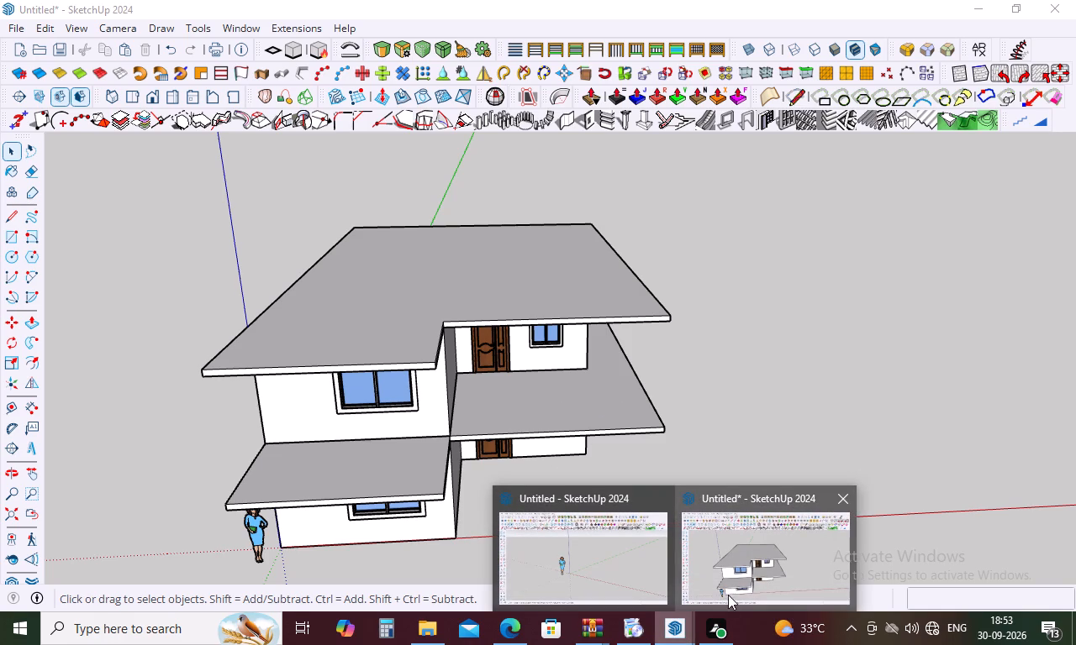
{"action": "left_click", "coordinate": [657, 501]}
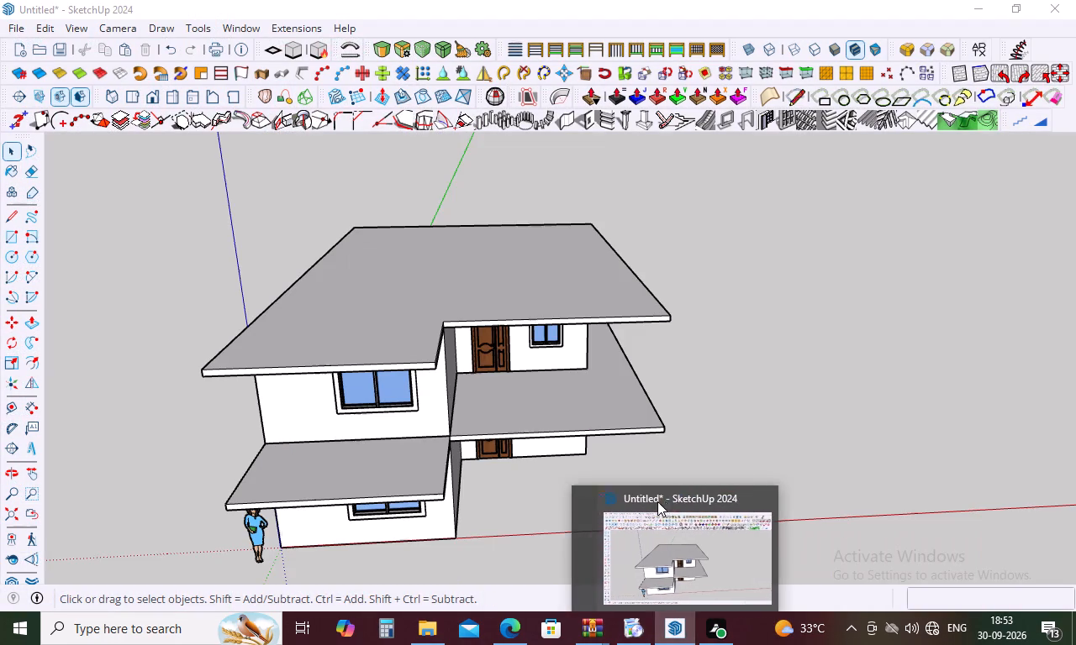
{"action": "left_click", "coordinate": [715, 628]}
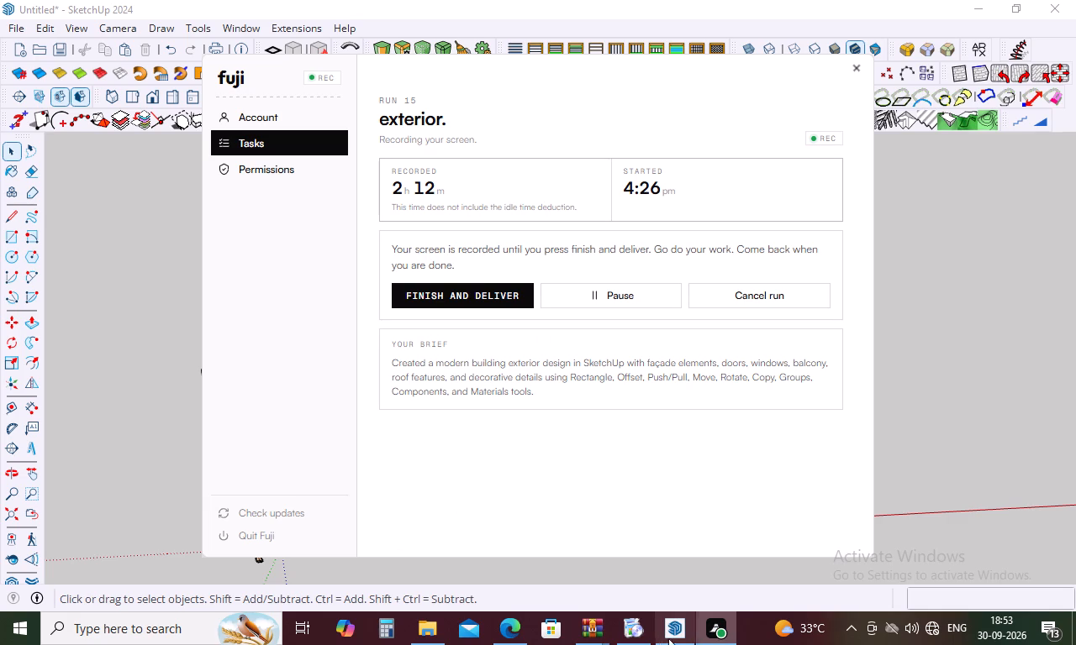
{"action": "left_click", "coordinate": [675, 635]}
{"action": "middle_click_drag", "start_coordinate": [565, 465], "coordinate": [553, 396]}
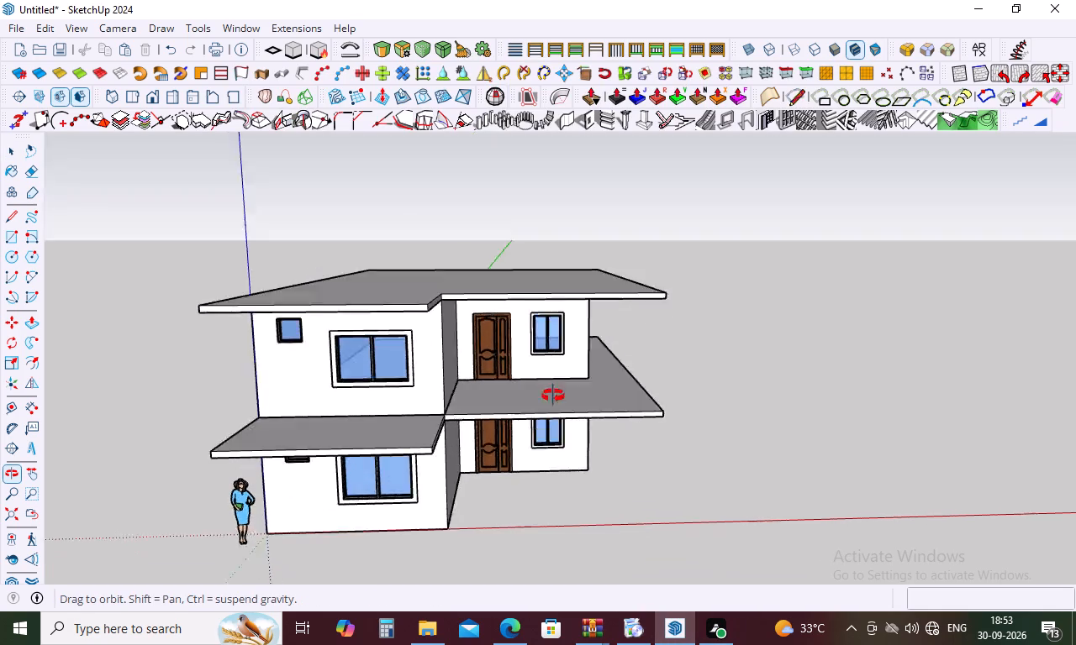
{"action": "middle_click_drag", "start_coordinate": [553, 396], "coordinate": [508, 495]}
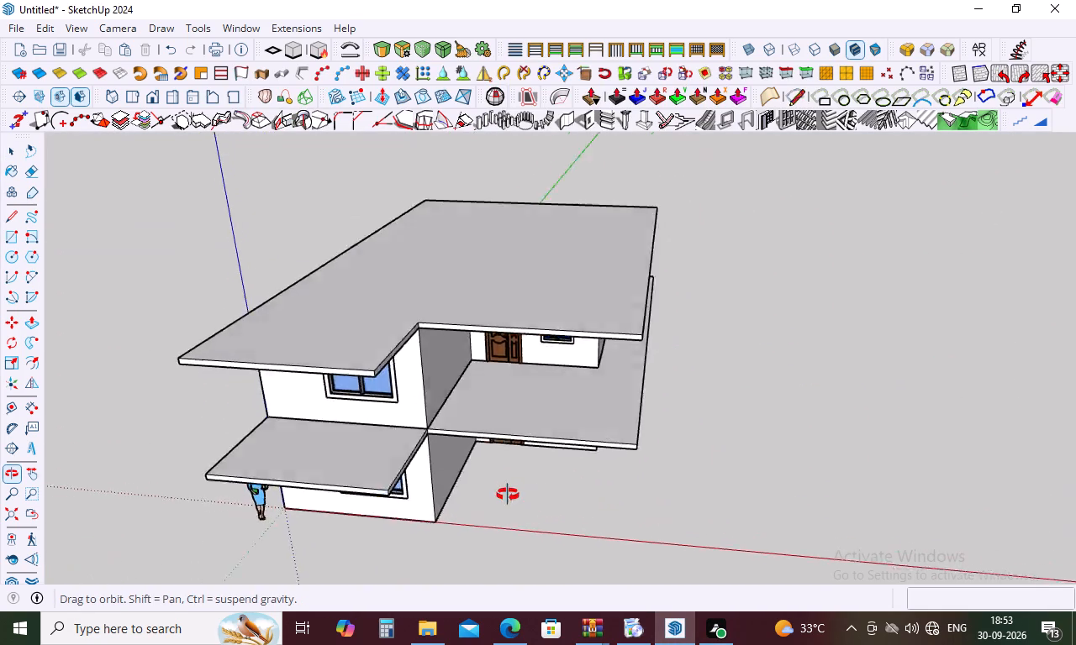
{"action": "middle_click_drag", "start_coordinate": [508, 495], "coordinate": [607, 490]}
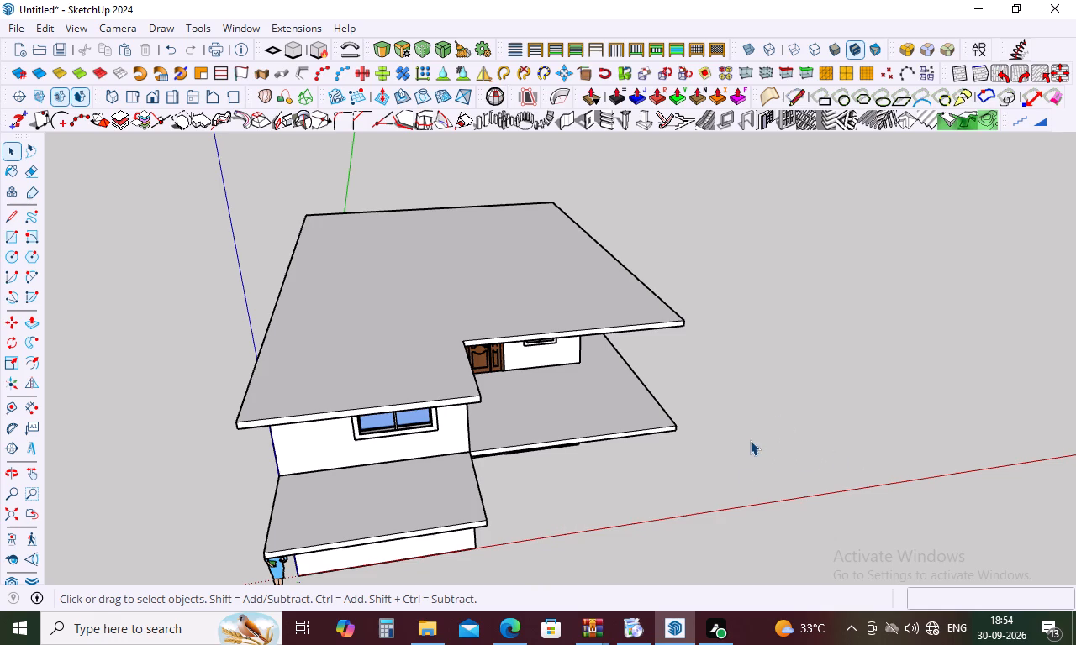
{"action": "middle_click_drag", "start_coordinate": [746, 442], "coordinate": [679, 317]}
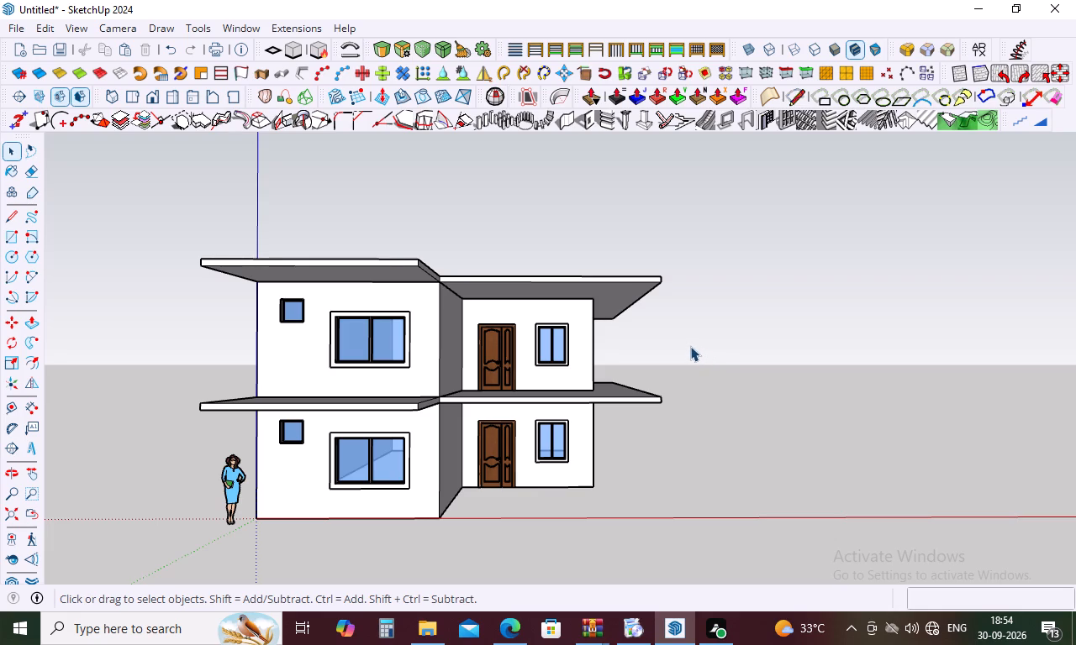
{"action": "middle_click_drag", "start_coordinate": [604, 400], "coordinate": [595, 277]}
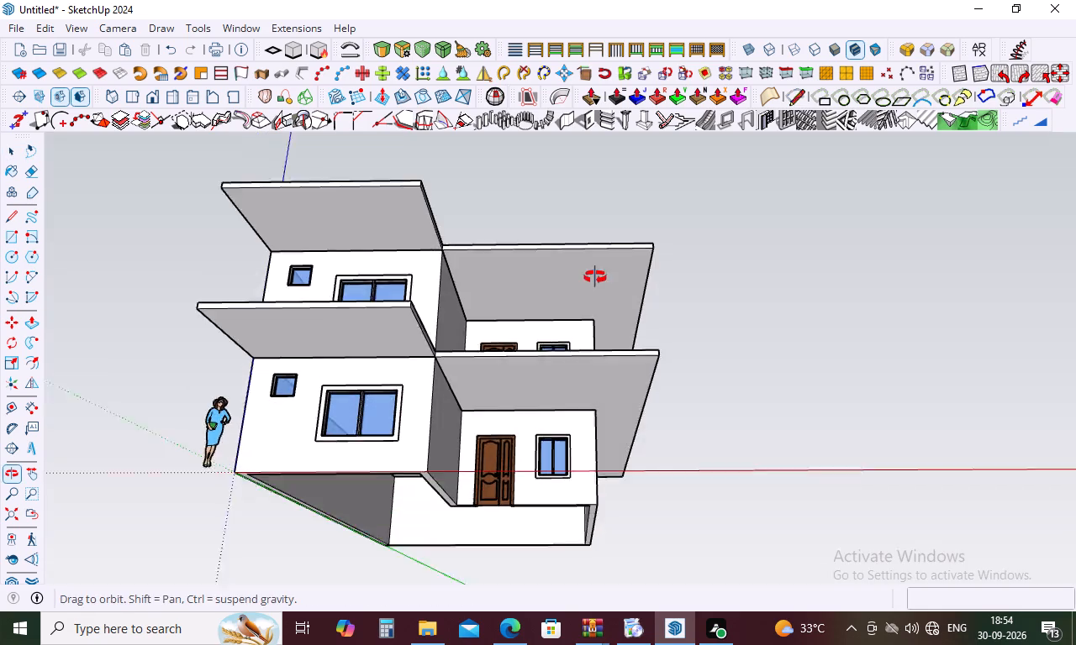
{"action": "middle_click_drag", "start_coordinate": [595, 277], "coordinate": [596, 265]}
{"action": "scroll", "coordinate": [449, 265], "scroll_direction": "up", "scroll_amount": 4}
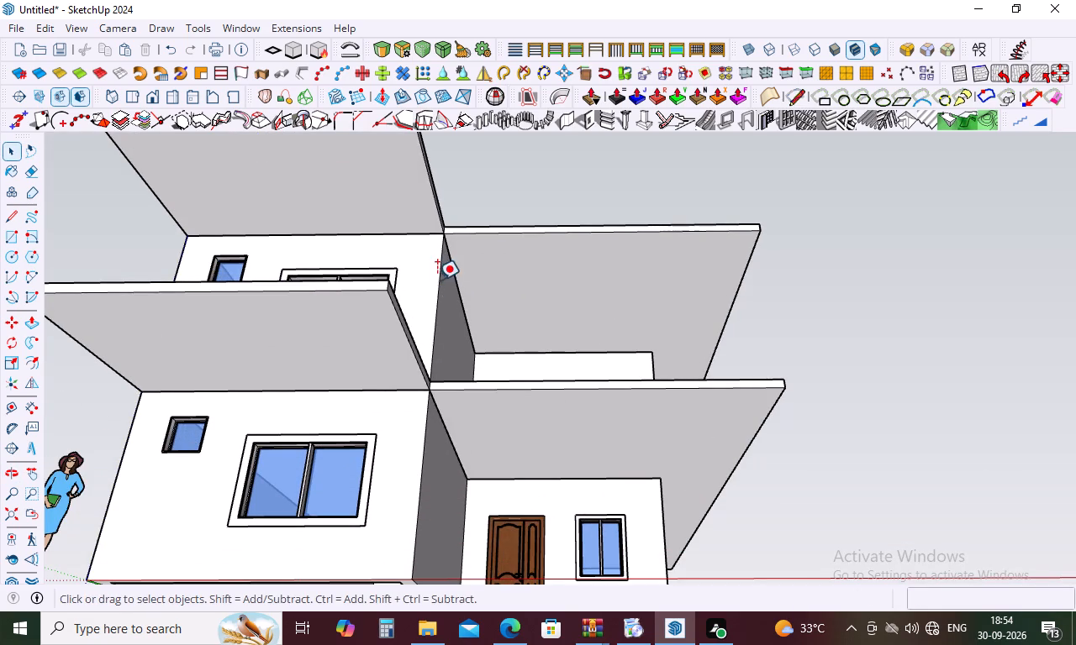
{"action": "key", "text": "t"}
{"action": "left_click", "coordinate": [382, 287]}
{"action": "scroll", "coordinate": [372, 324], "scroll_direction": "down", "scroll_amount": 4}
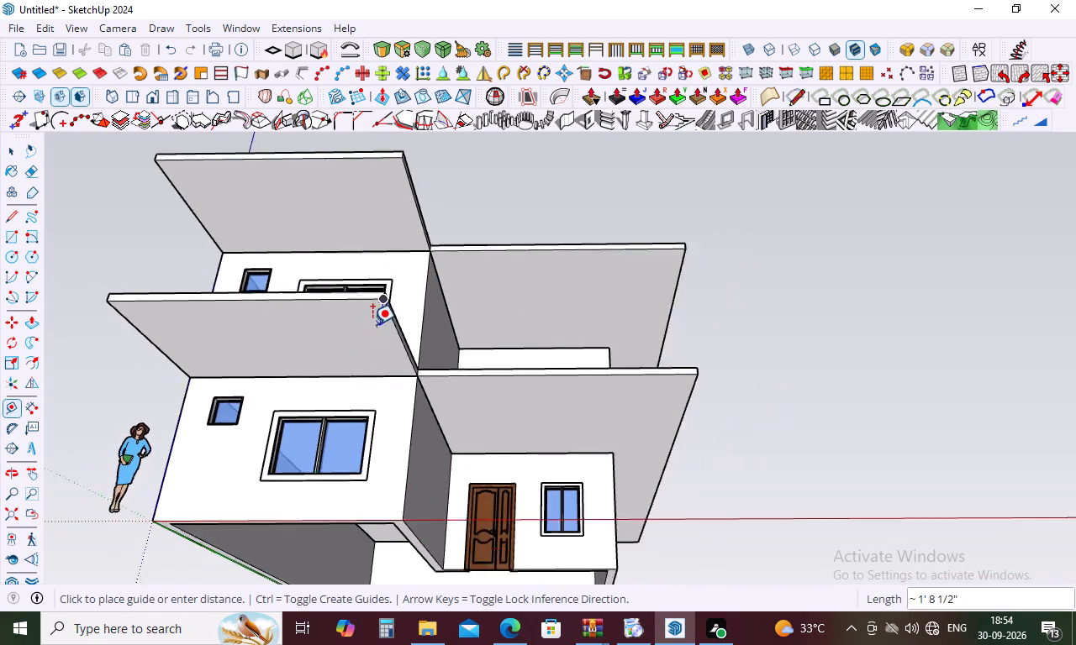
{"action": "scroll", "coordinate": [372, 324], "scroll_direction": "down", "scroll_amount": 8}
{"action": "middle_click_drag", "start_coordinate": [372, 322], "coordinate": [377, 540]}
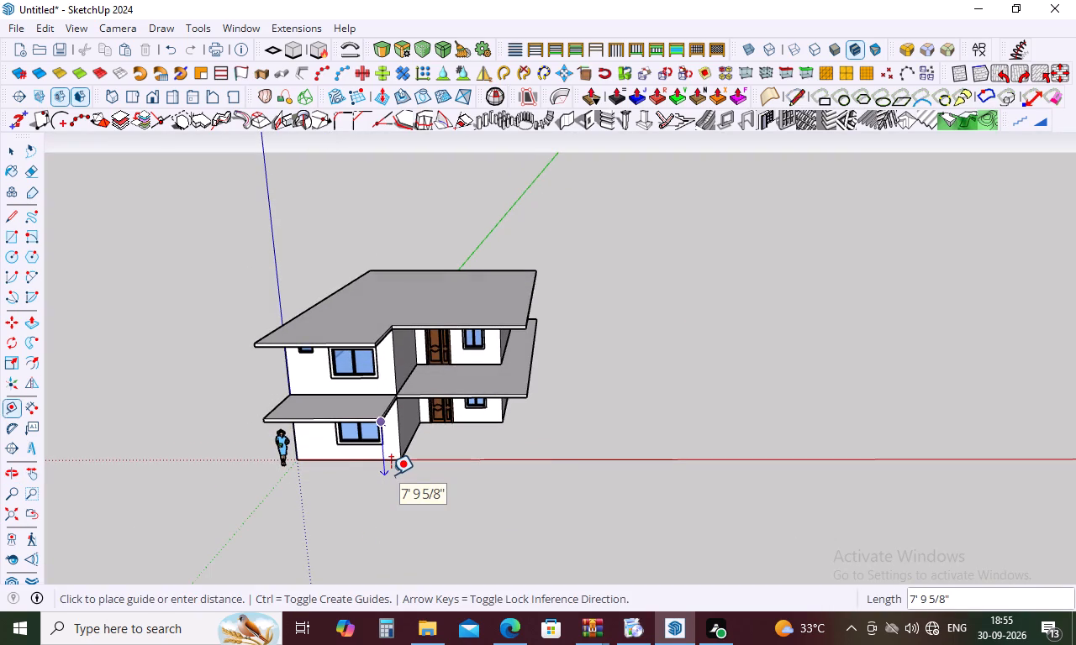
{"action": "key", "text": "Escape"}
Inspect the tops and undersides of the two overhanging slabs around the door-side facade.
{"action": "scroll", "coordinate": [403, 448], "scroll_direction": "up", "scroll_amount": 8}
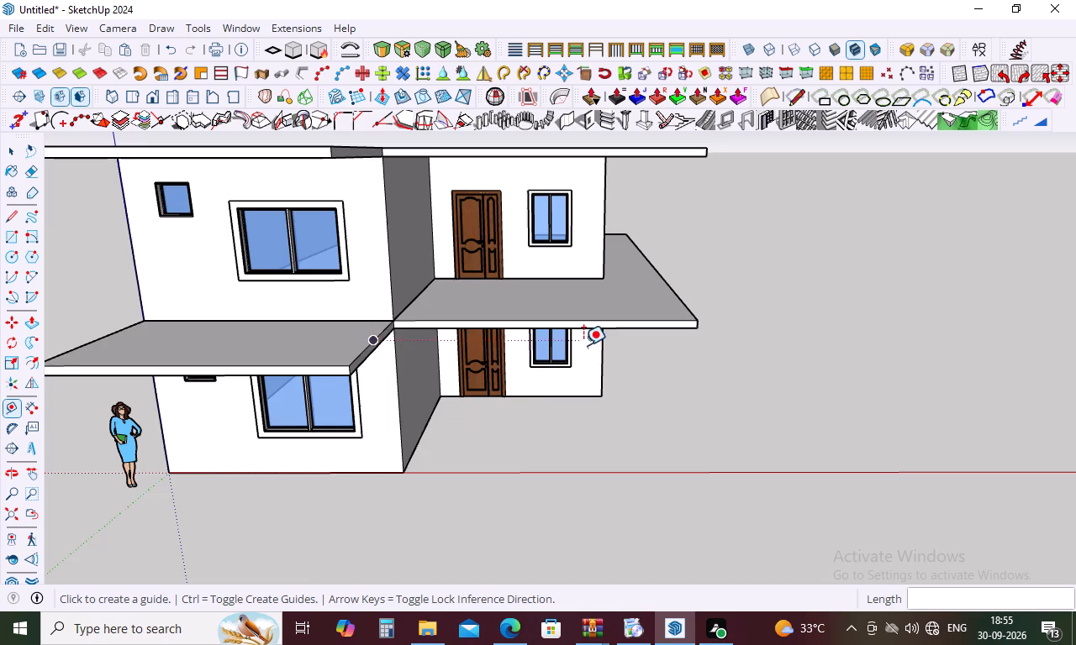
{"action": "scroll", "coordinate": [583, 345], "scroll_direction": "down", "scroll_amount": 7}
{"action": "middle_click_drag", "start_coordinate": [638, 418], "coordinate": [650, 209]}
{"action": "scroll", "coordinate": [615, 224], "scroll_direction": "up", "scroll_amount": 4}
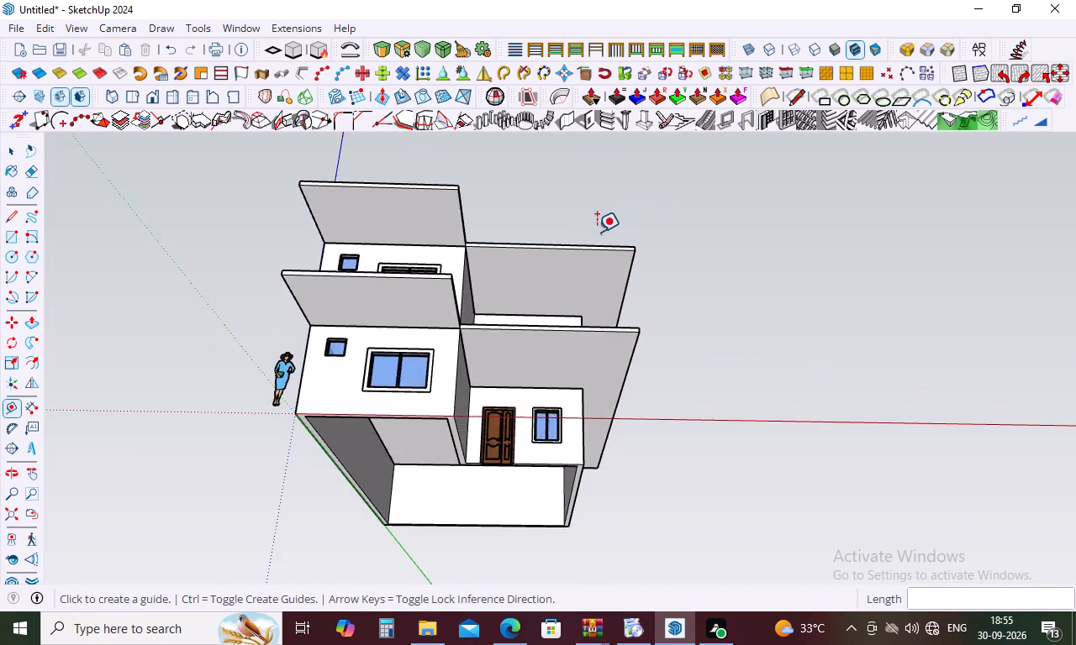
{"action": "scroll", "coordinate": [554, 258], "scroll_direction": "up", "scroll_amount": 4}
{"action": "middle_click_drag", "start_coordinate": [547, 253], "coordinate": [547, 312]}
{"action": "scroll", "coordinate": [514, 268], "scroll_direction": "up", "scroll_amount": 5}
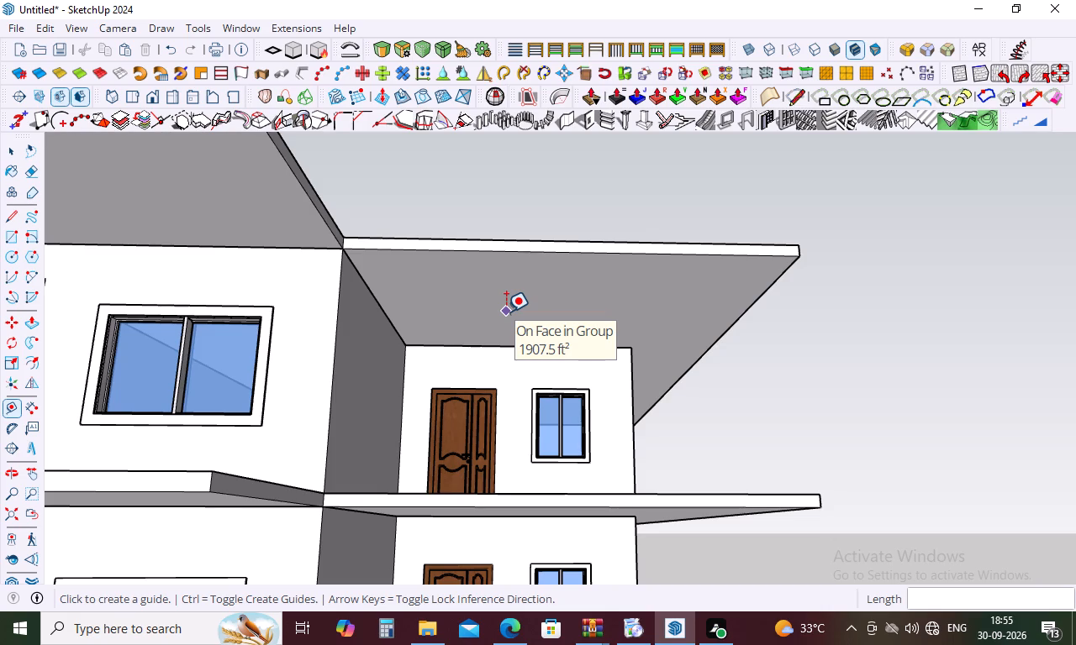
{"action": "scroll", "coordinate": [580, 293], "scroll_direction": "down", "scroll_amount": 4}
{"action": "middle_click_drag", "start_coordinate": [583, 297], "coordinate": [567, 517]}
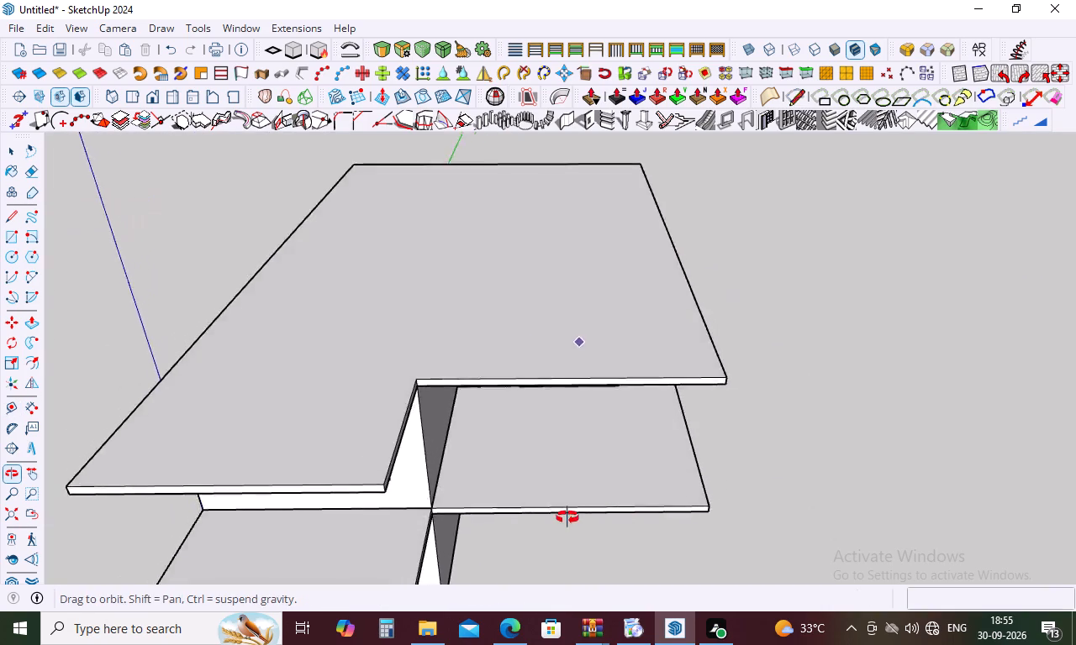
{"action": "middle_click_drag", "start_coordinate": [567, 517], "coordinate": [627, 320]}
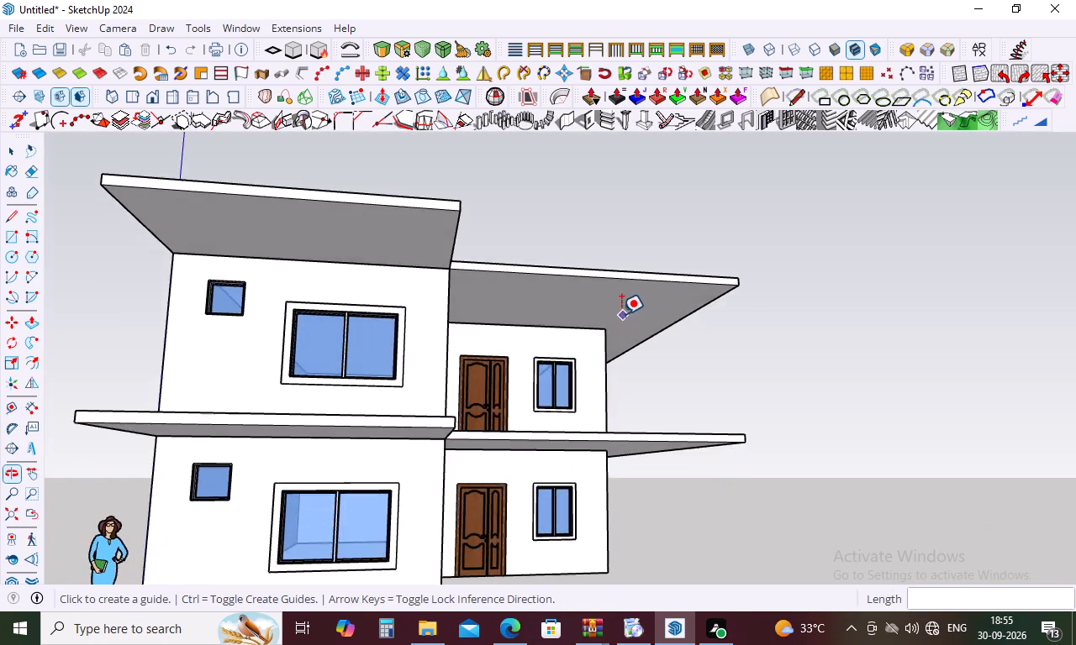
Draw 19' 3" by 15' 9" rectangles on the undersides of the upper and lower slabs over the recessed door facade.
{"action": "scroll", "coordinate": [616, 298], "scroll_direction": "up", "scroll_amount": 5}
{"action": "key", "text": "r"}
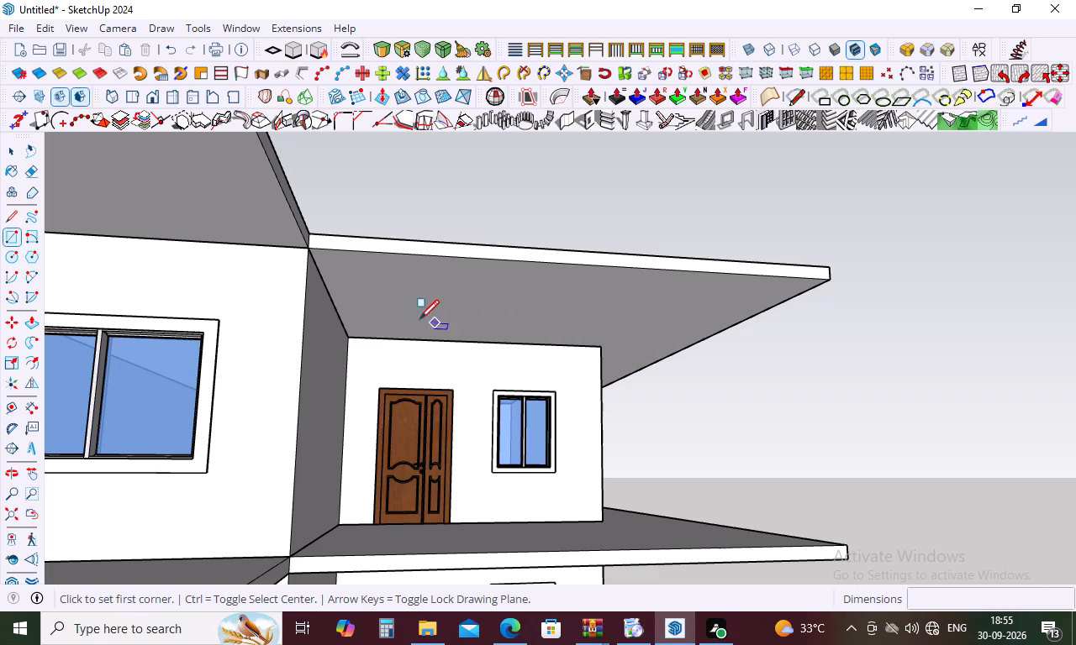
{"action": "left_click", "coordinate": [353, 337]}
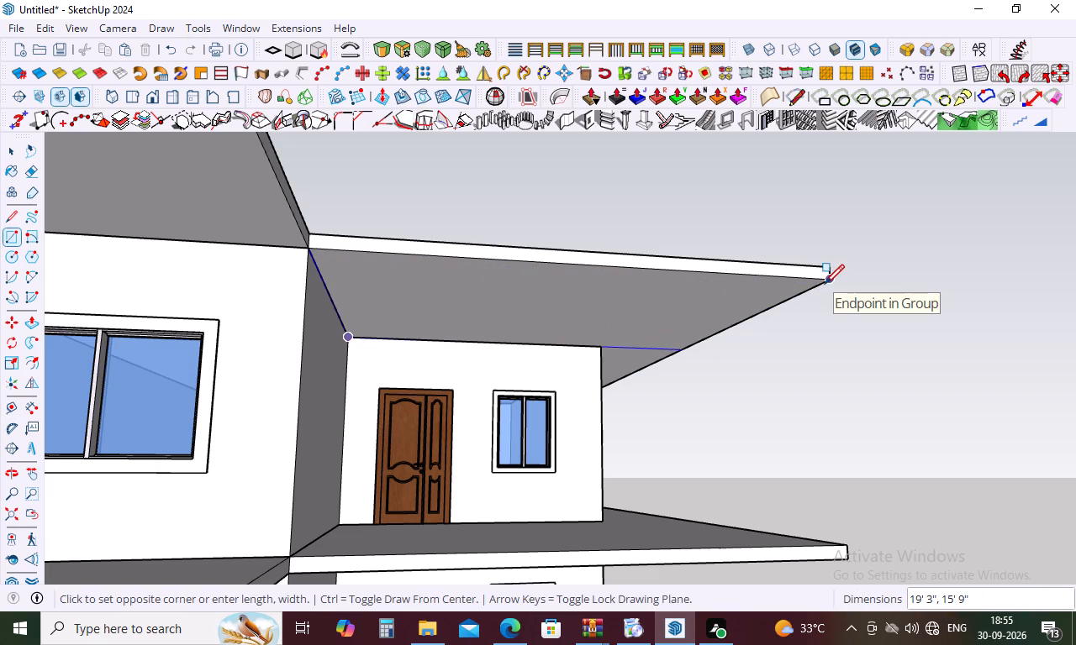
{"action": "left_click", "coordinate": [825, 284]}
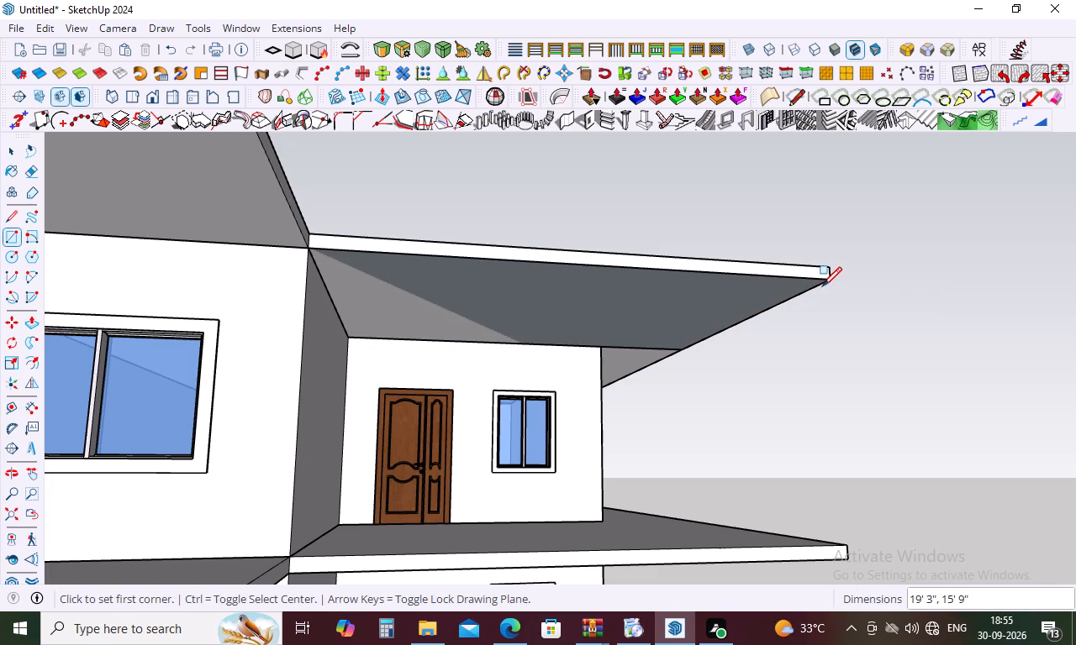
{"action": "scroll", "coordinate": [405, 417], "scroll_direction": "down", "scroll_amount": 4}
{"action": "middle_click_drag", "start_coordinate": [486, 512], "coordinate": [488, 482]}
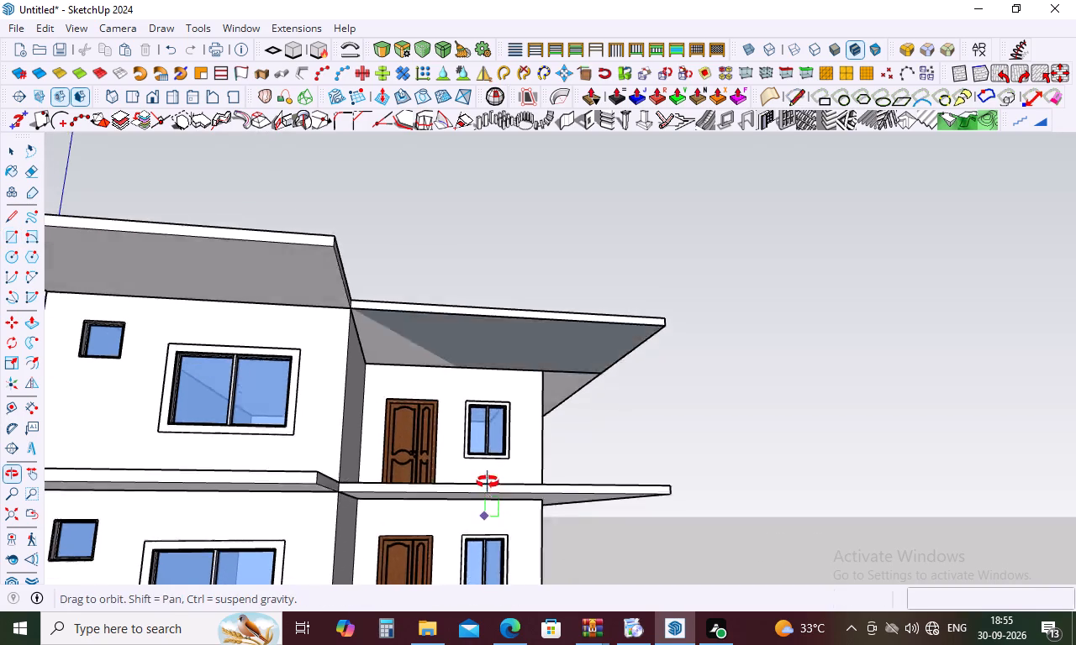
{"action": "middle_click_drag", "start_coordinate": [488, 482], "coordinate": [483, 385]}
{"action": "left_click", "coordinate": [340, 506]}
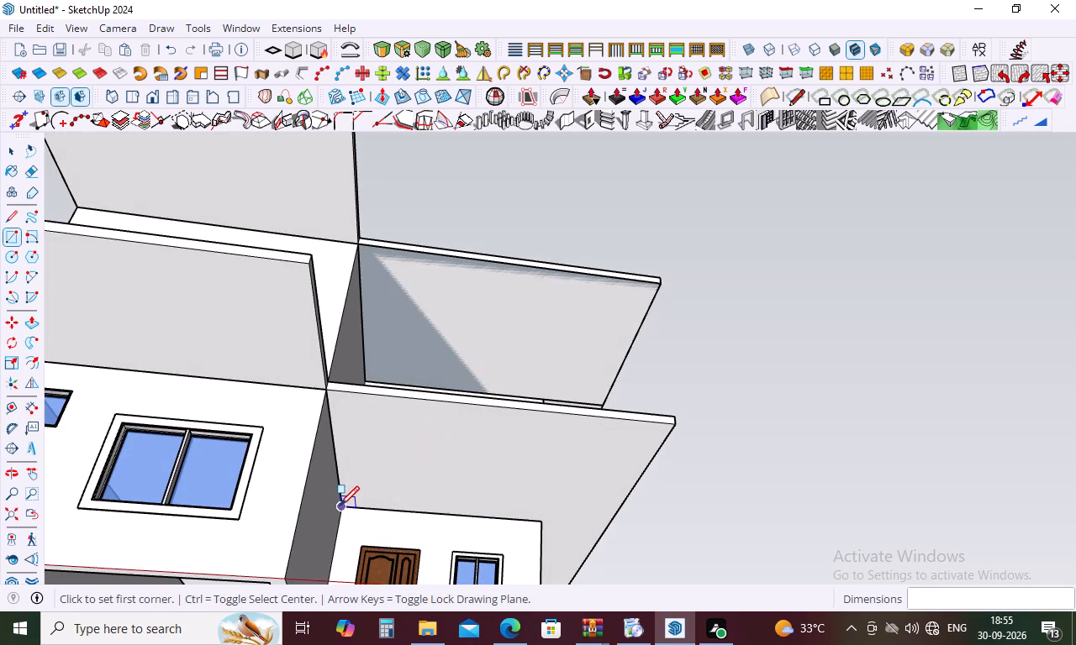
{"action": "left_click", "coordinate": [673, 424]}
Draw a 5' by 34' 3" rectangle under the lower slab's side overhang and a matching one under the upper slab's side overhang.
{"action": "middle_click_drag", "start_coordinate": [717, 406], "coordinate": [604, 479]}
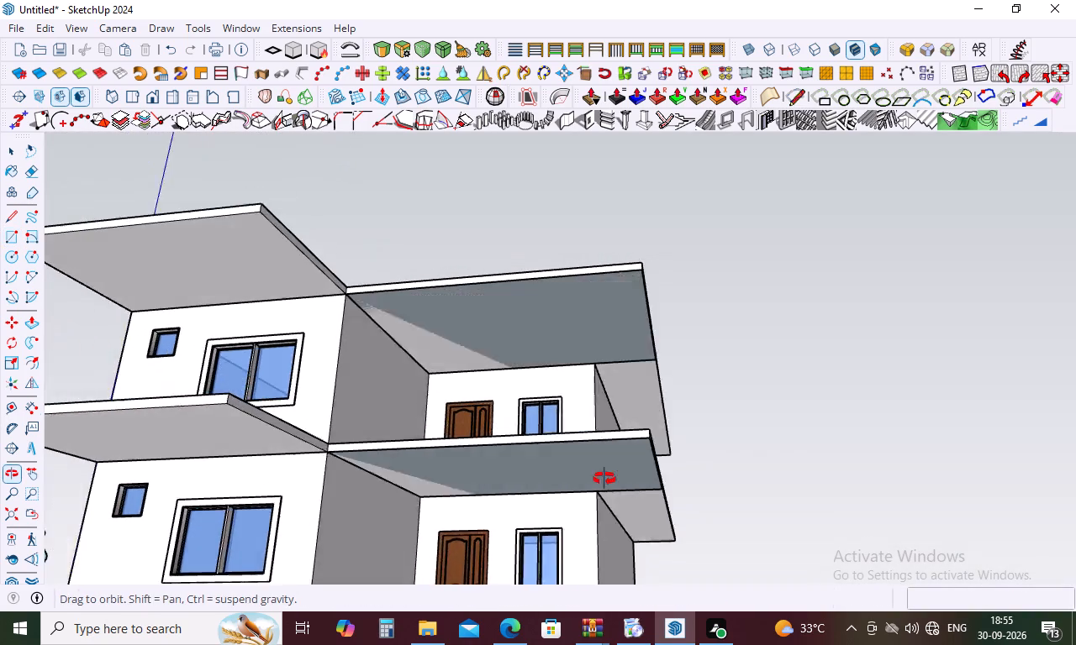
{"action": "middle_click_drag", "start_coordinate": [604, 479], "coordinate": [307, 358]}
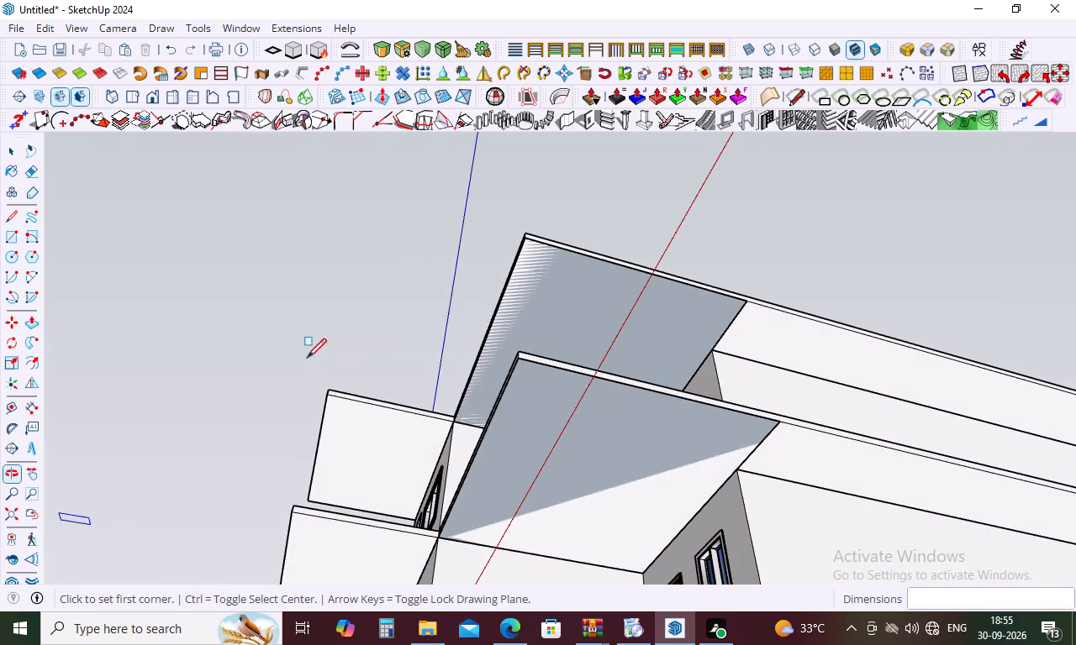
{"action": "left_click", "coordinate": [736, 469]}
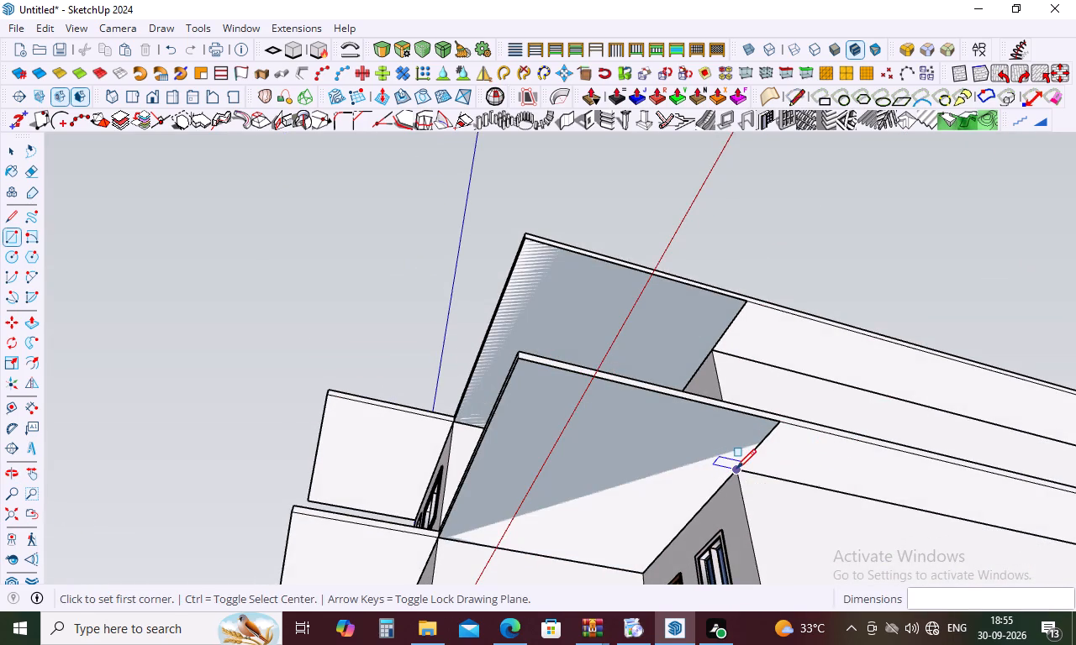
{"action": "scroll", "coordinate": [734, 451], "scroll_direction": "down", "scroll_amount": 8}
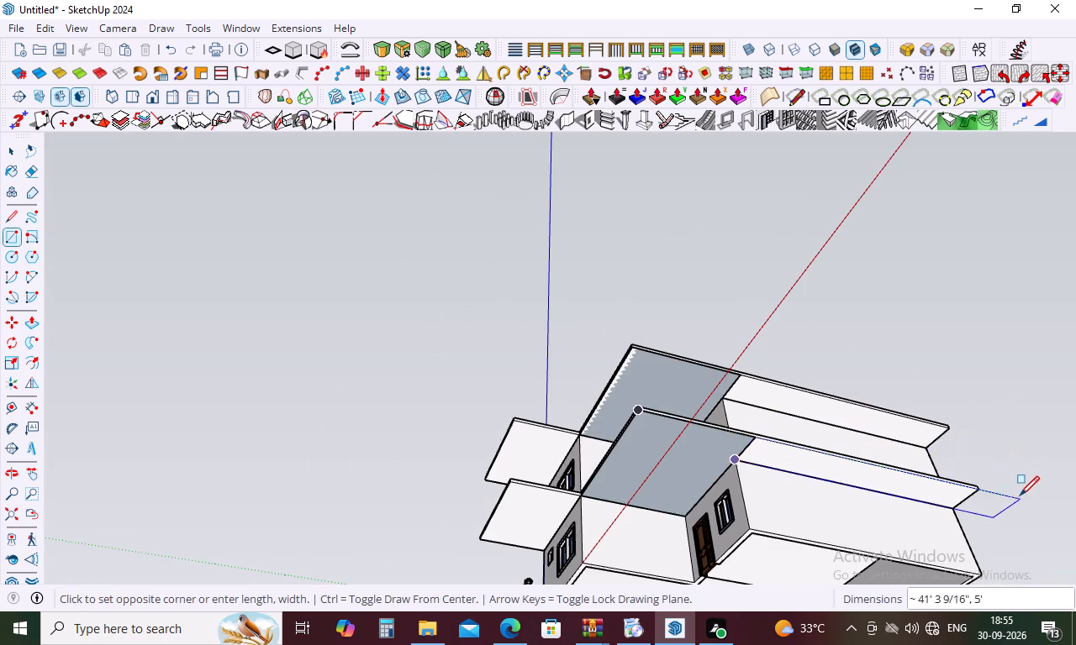
{"action": "scroll", "coordinate": [1015, 502], "scroll_direction": "up", "scroll_amount": 13}
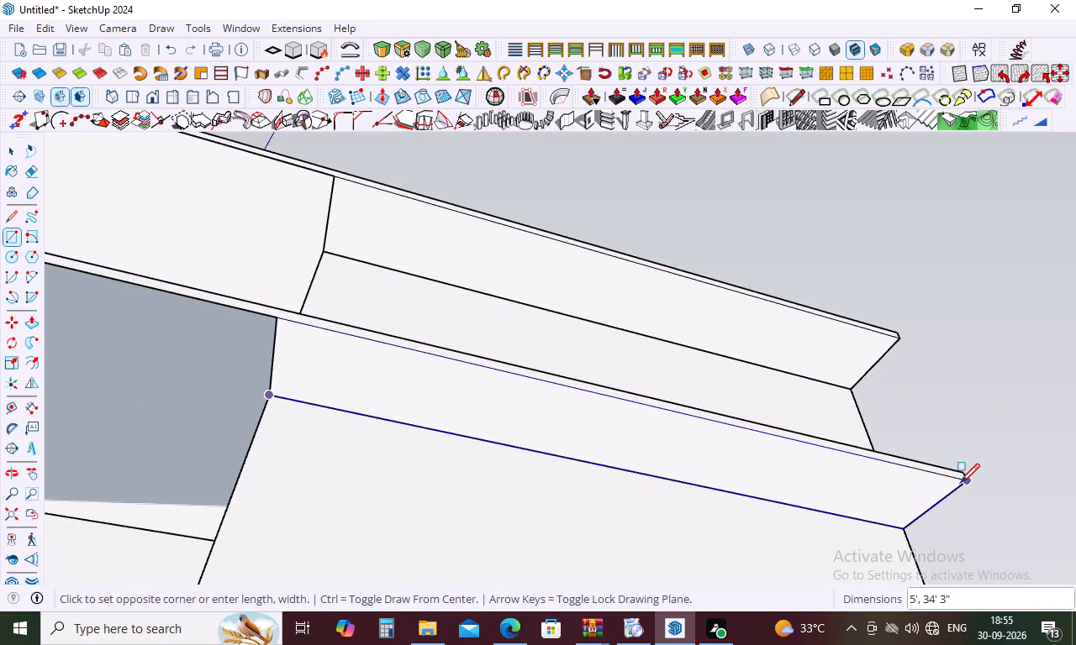
{"action": "left_click", "coordinate": [960, 483]}
{"action": "scroll", "coordinate": [850, 520], "scroll_direction": "down", "scroll_amount": 4}
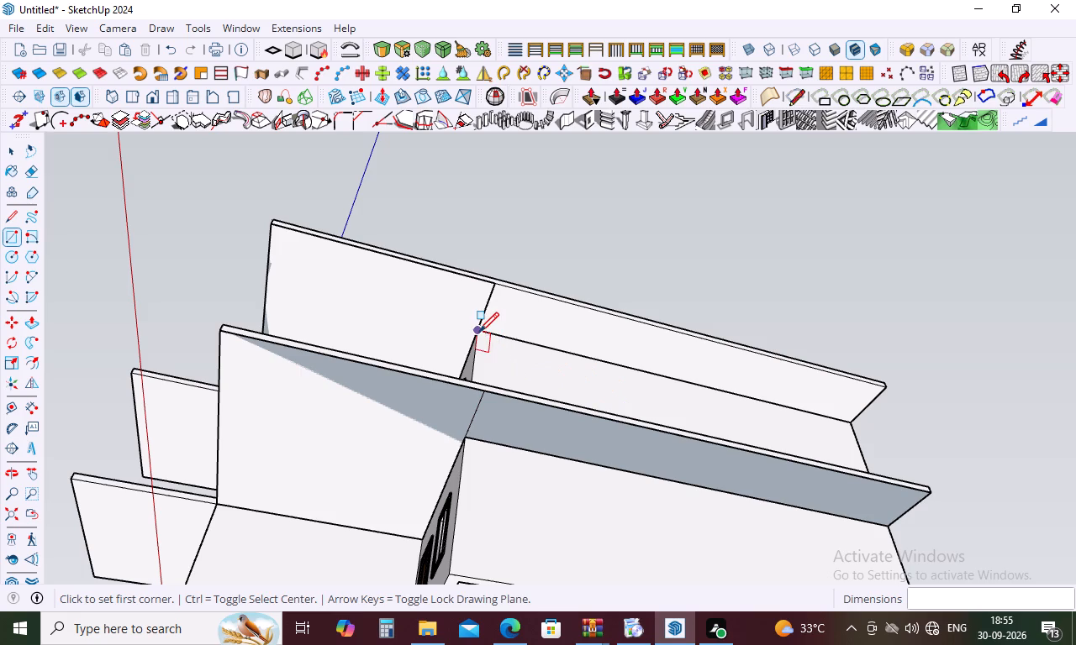
{"action": "left_click", "coordinate": [479, 330]}
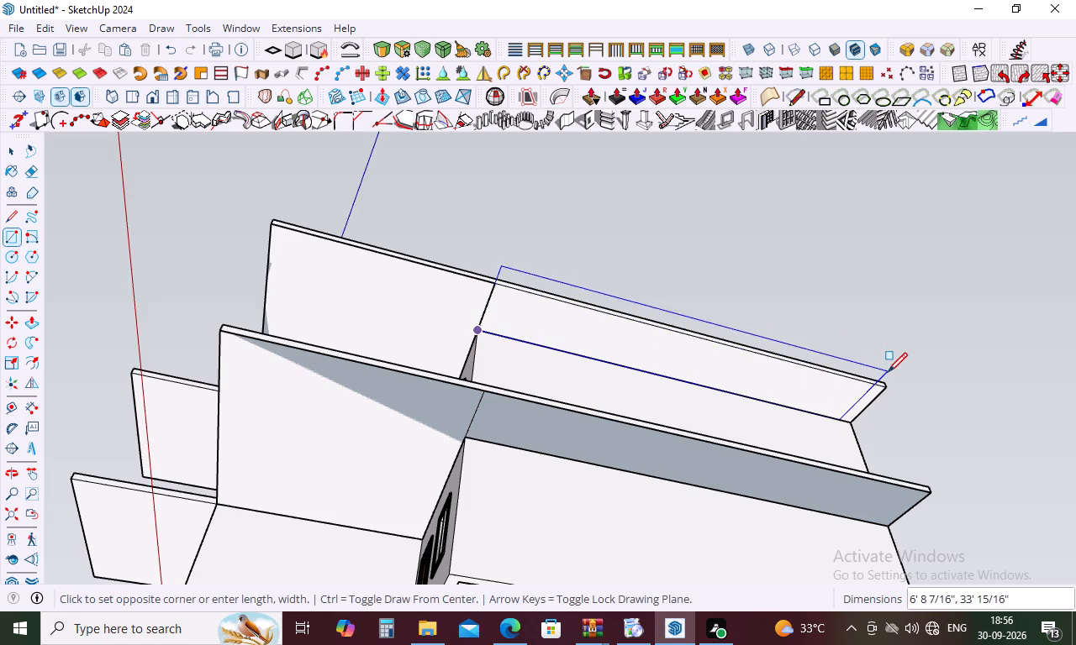
{"action": "left_click", "coordinate": [889, 384]}
Erase the dividing edge between the front and side soffit rectangles on both the upper and lower slabs.
{"action": "scroll", "coordinate": [879, 372], "scroll_direction": "down", "scroll_amount": 4}
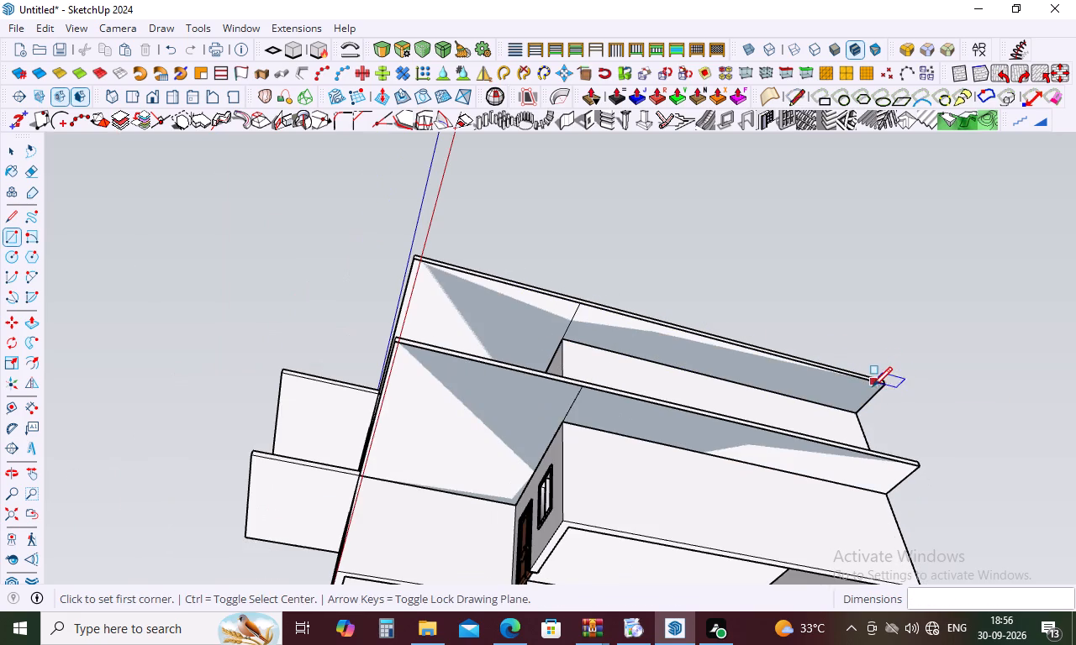
{"action": "key", "text": "e"}
{"action": "scroll", "coordinate": [529, 316], "scroll_direction": "up", "scroll_amount": 4}
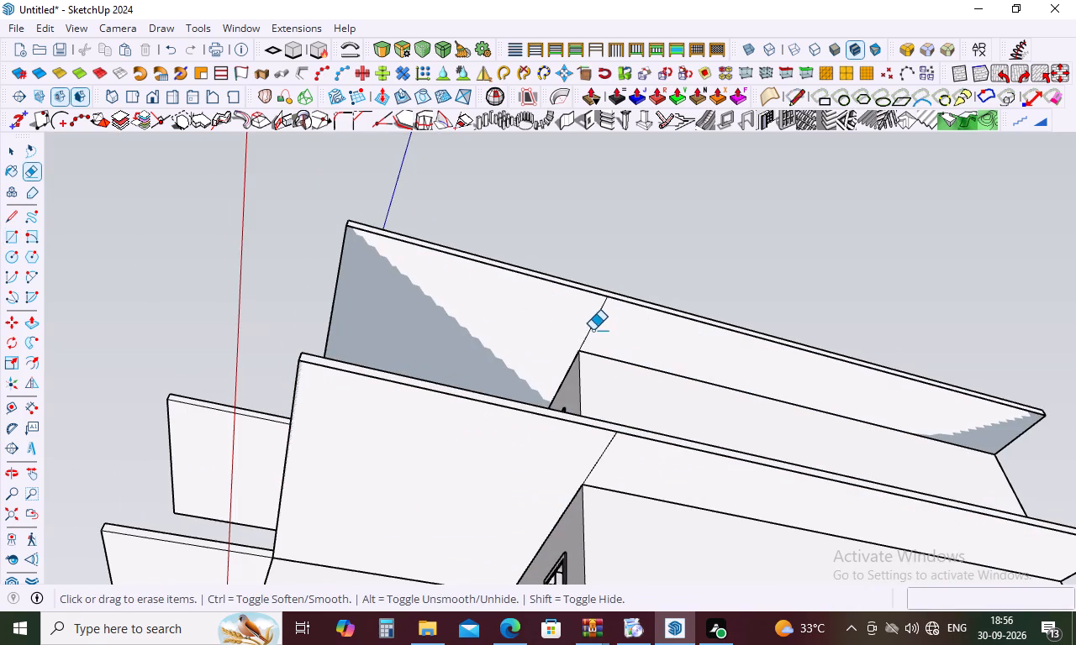
{"action": "left_click", "coordinate": [592, 329]}
{"action": "left_click", "coordinate": [611, 448]}
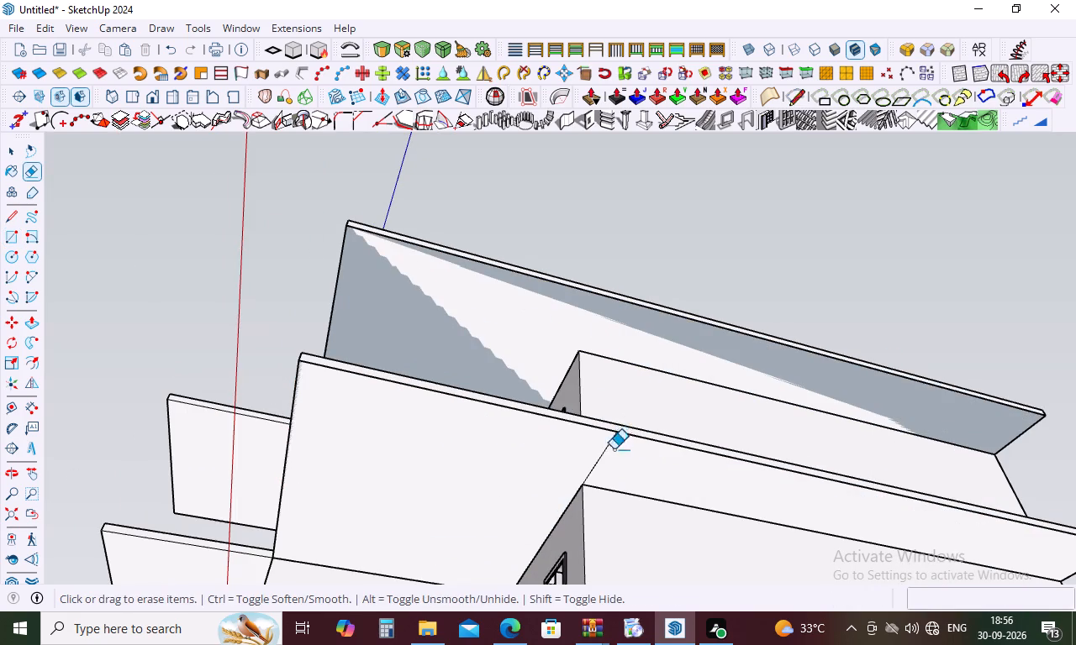
{"action": "left_click", "coordinate": [614, 449]}
Push/Pull the L-shaped soffit faces under the upper and lower slabs by 2" each.
{"action": "scroll", "coordinate": [625, 407], "scroll_direction": "down", "scroll_amount": 4}
{"action": "key", "text": "p"}
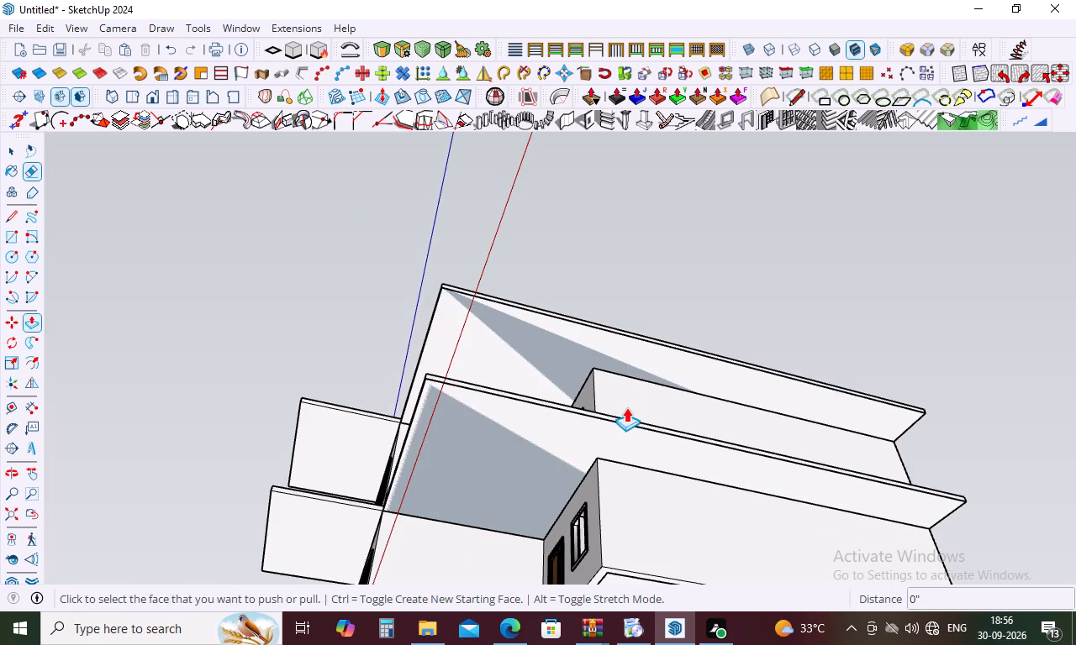
{"action": "left_click", "coordinate": [609, 349]}
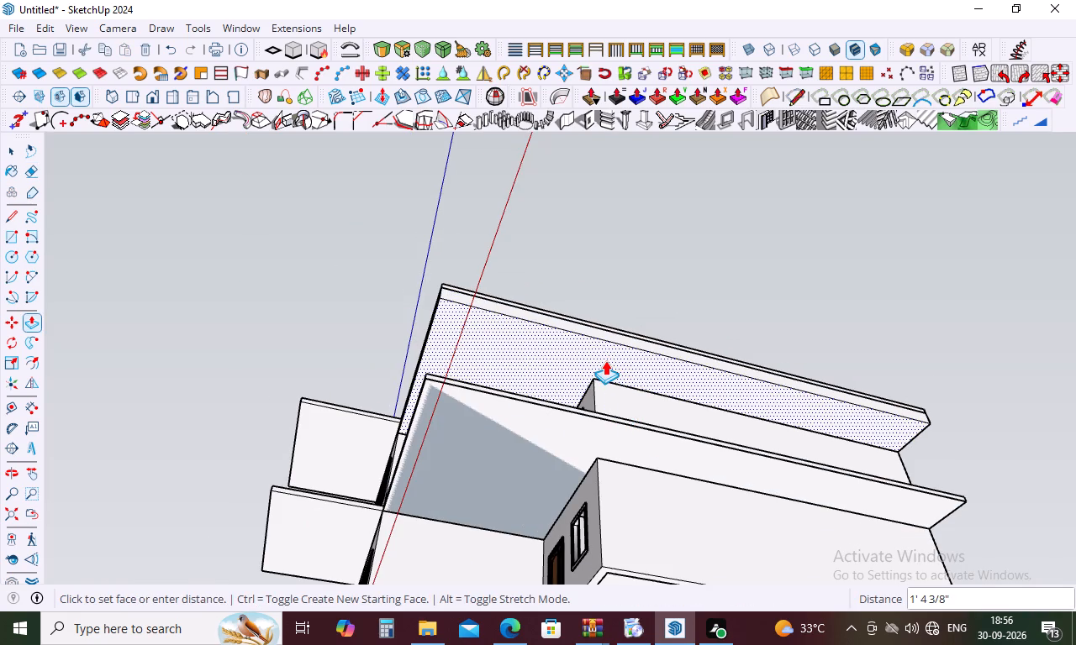
{"action": "type", "text": "2\""}
{"action": "key", "text": "Return"}
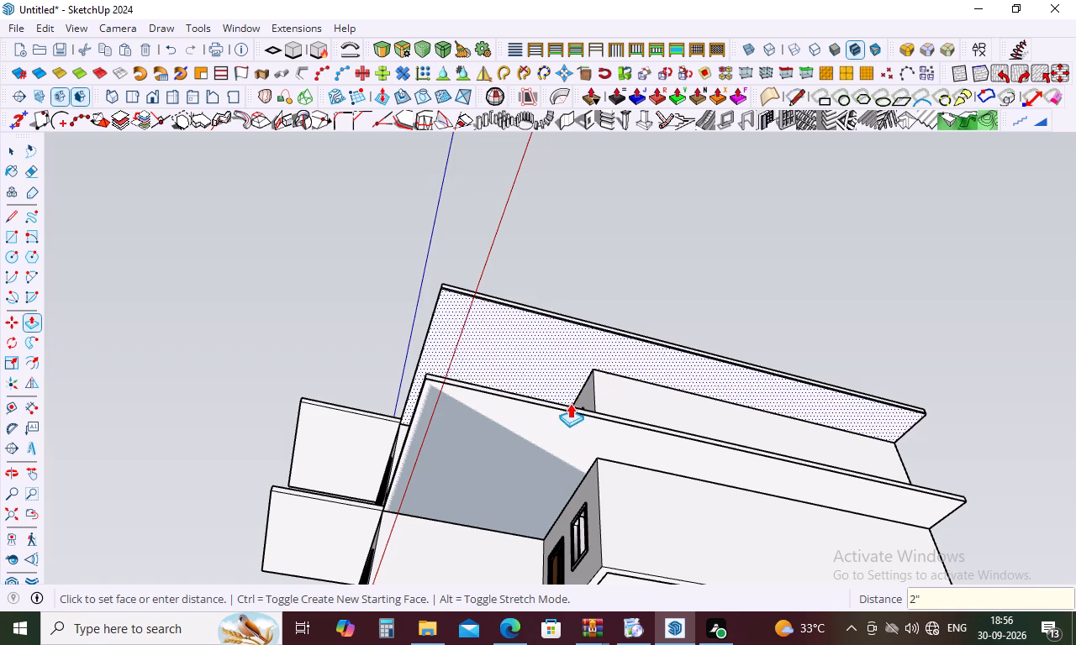
{"action": "double_click", "coordinate": [561, 425]}
{"action": "middle_click_drag", "start_coordinate": [699, 385], "coordinate": [973, 537]}
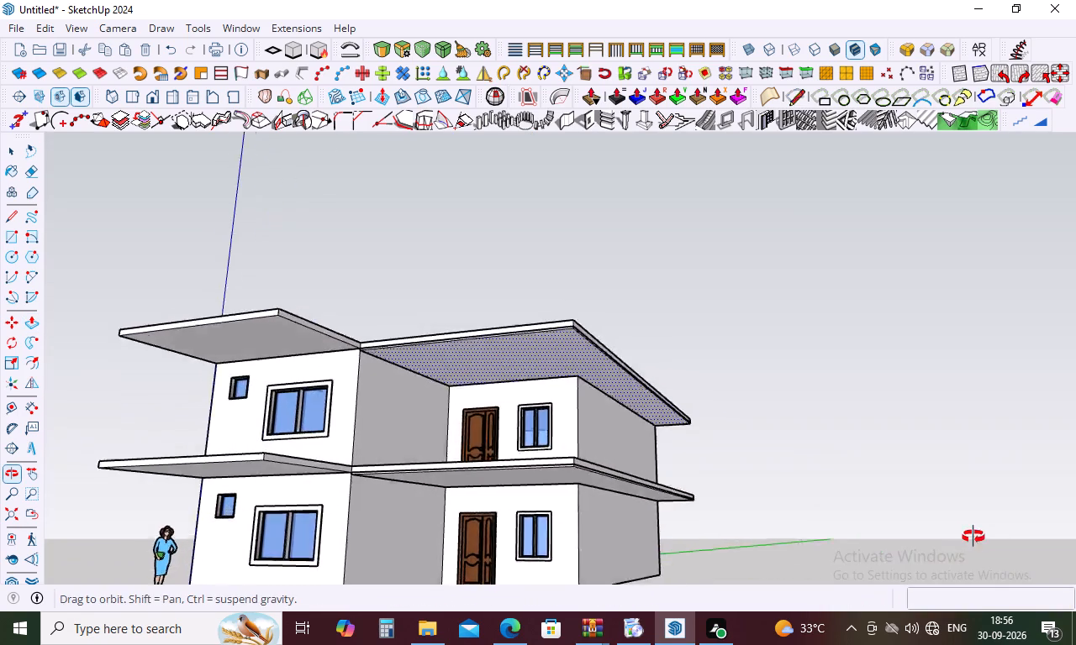
{"action": "middle_click_drag", "start_coordinate": [973, 537], "coordinate": [1075, 522]}
{"action": "middle_click_drag", "start_coordinate": [641, 433], "coordinate": [636, 476]}
{"action": "scroll", "coordinate": [455, 380], "scroll_direction": "up", "scroll_amount": 4}
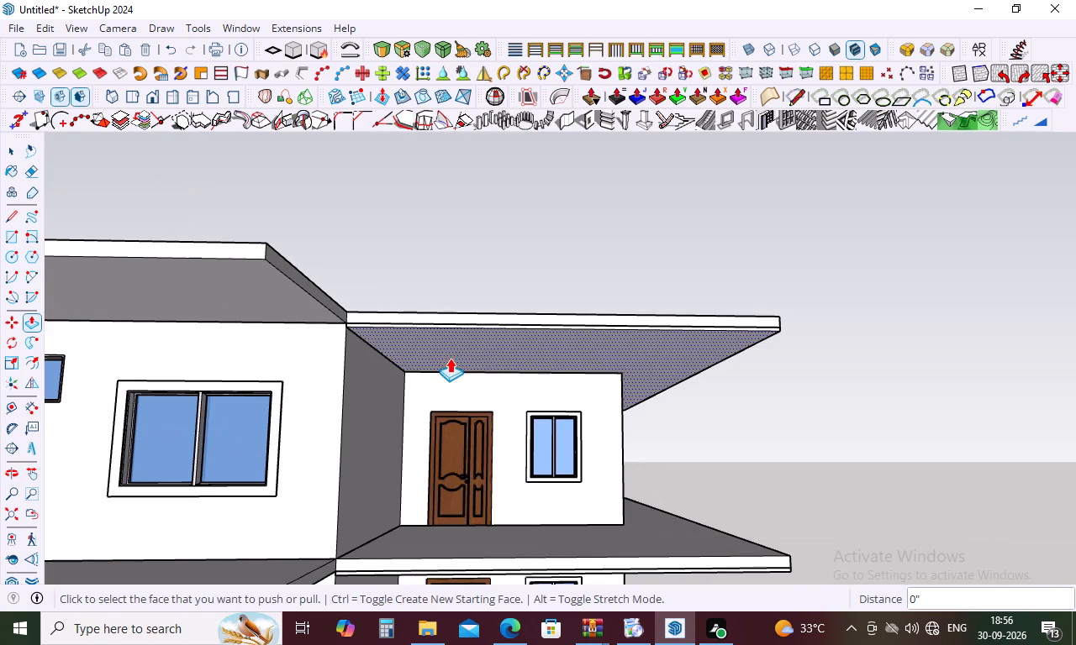
{"action": "key", "text": "space"}
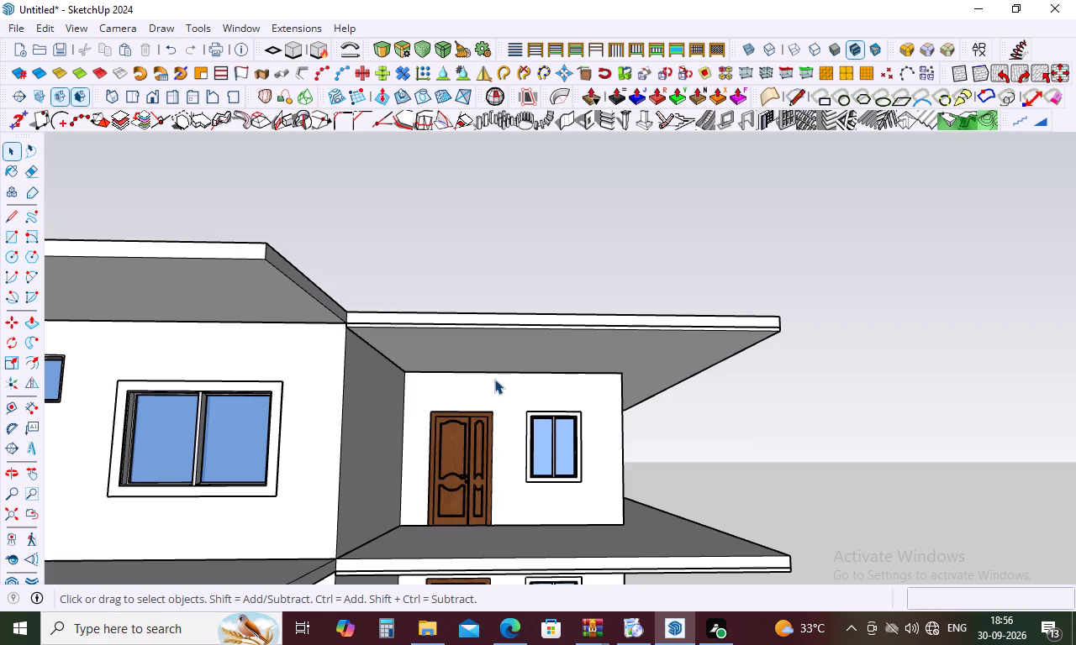
Draw a circle of 5" radius on the upper soffit's underside, near the front corner beside the projecting wall.
{"action": "middle_click_drag", "start_coordinate": [646, 433], "coordinate": [640, 293]}
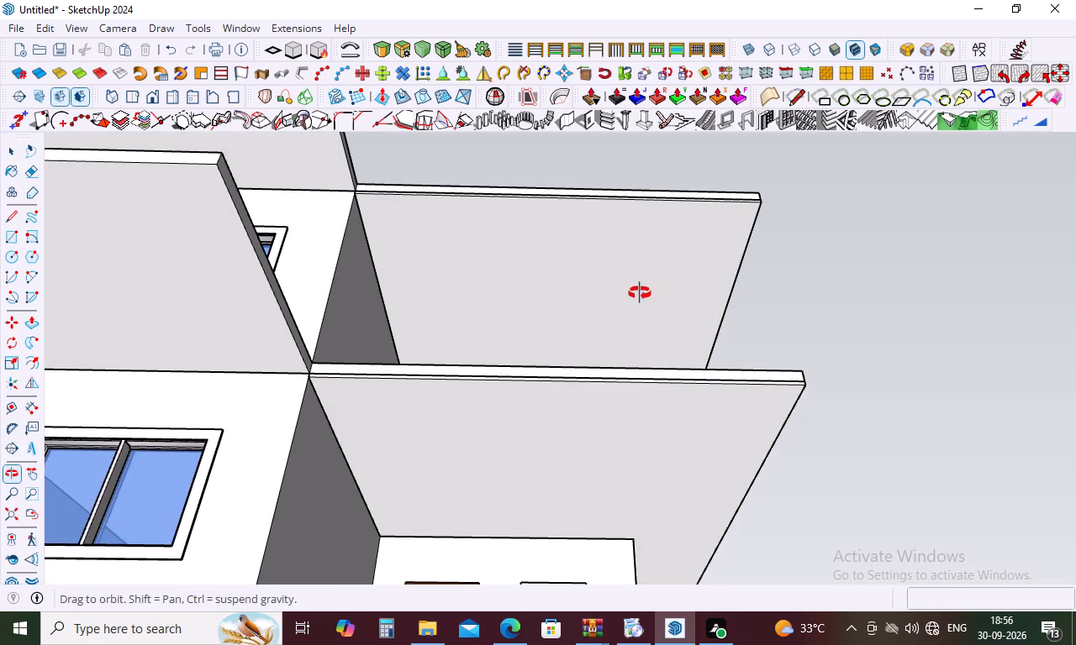
{"action": "middle_click_drag", "start_coordinate": [640, 293], "coordinate": [648, 359]}
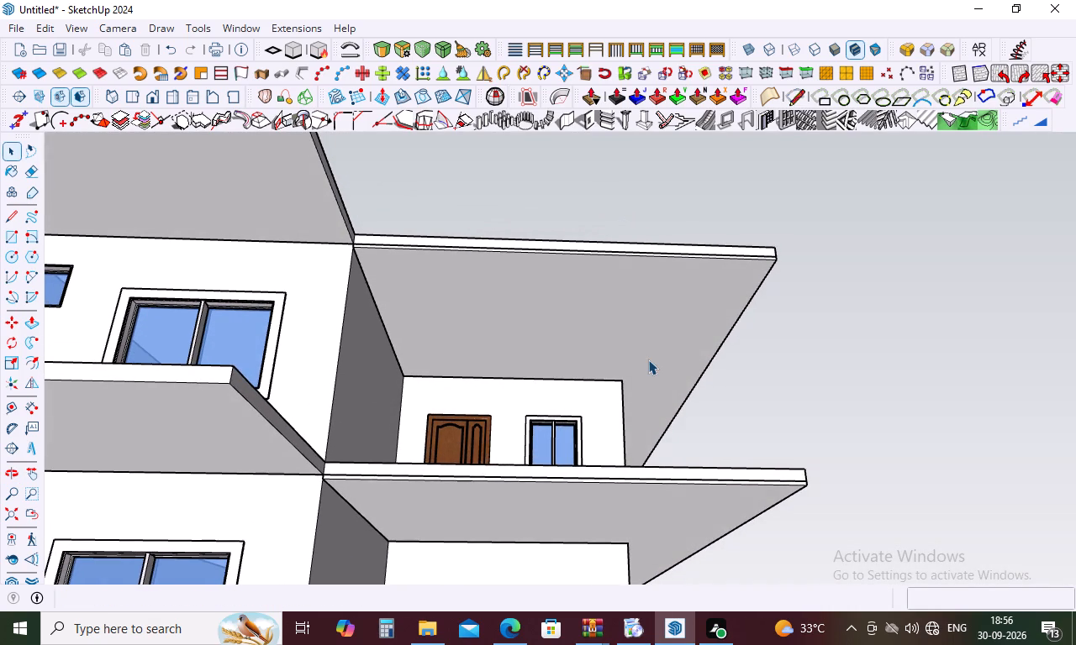
{"action": "key", "text": "c"}
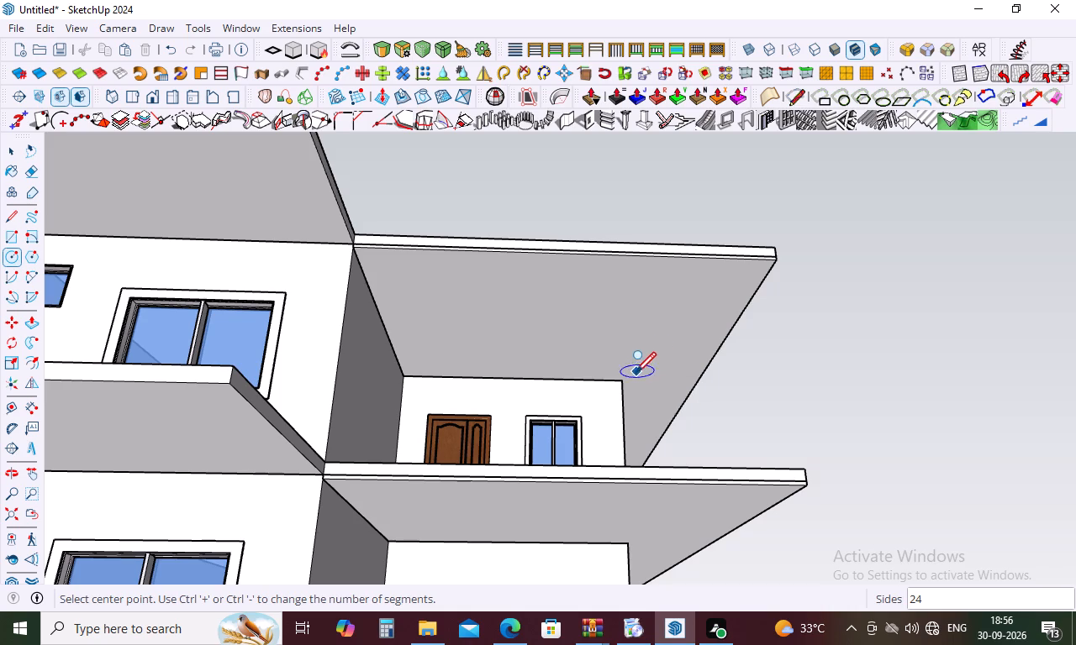
{"action": "left_click", "coordinate": [436, 284]}
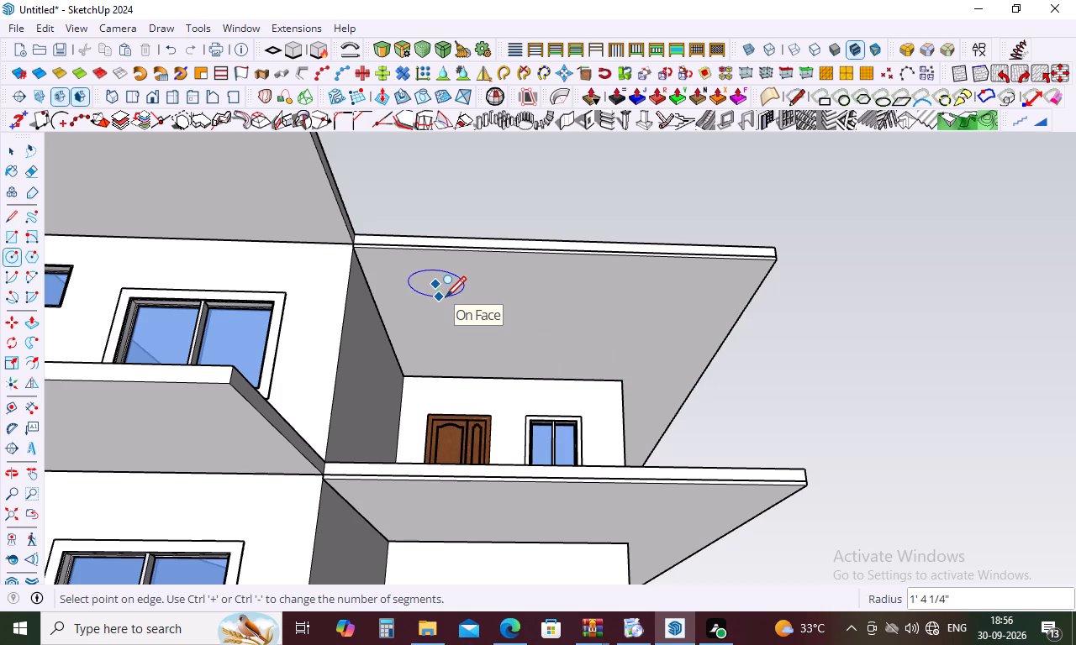
{"action": "type", "text": "5\""}
{"action": "key", "text": "Return"}
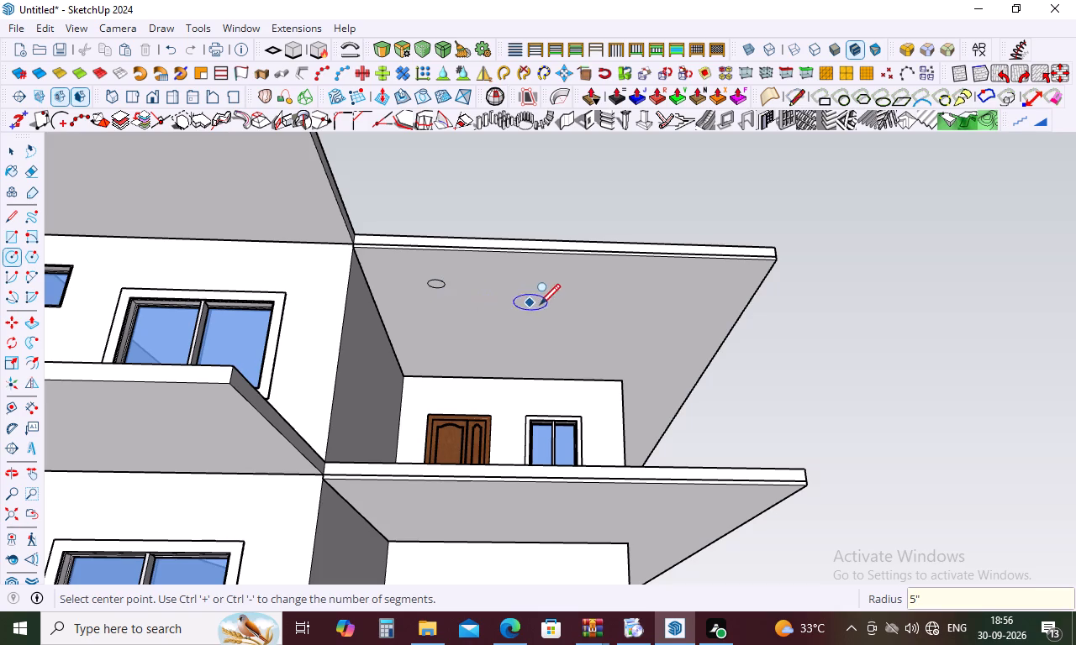
Copy the circle about 6' 11" along the red axis, parallel to the upper soffit's front edge.
{"action": "key", "text": "space"}
{"action": "double_click", "coordinate": [435, 284]}
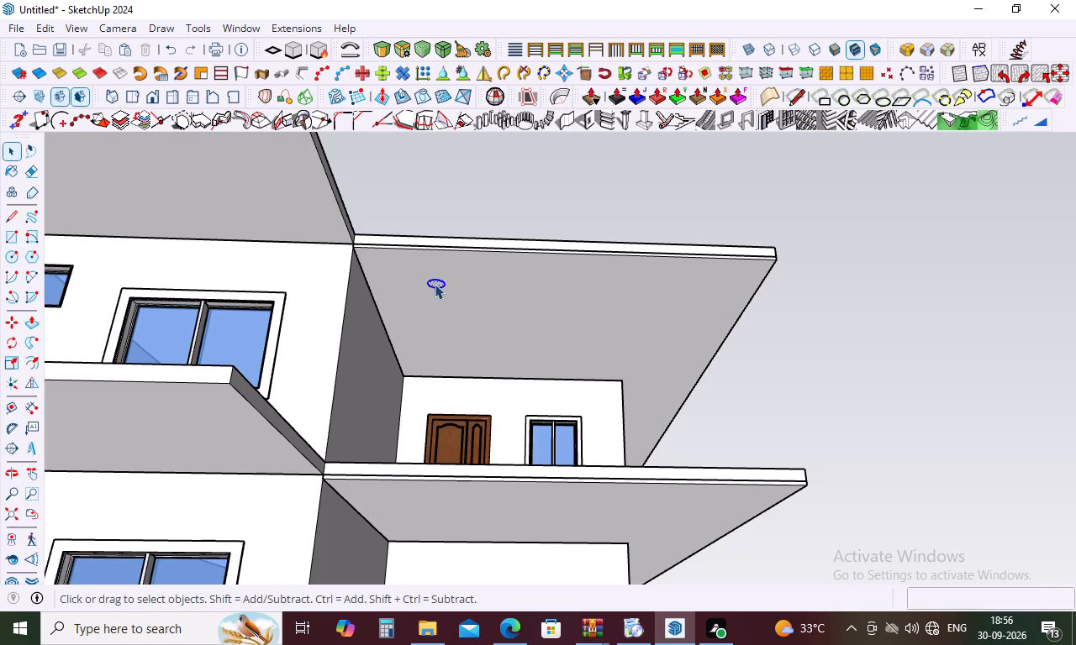
{"action": "key", "text": "m"}
{"action": "left_click", "coordinate": [437, 285]}
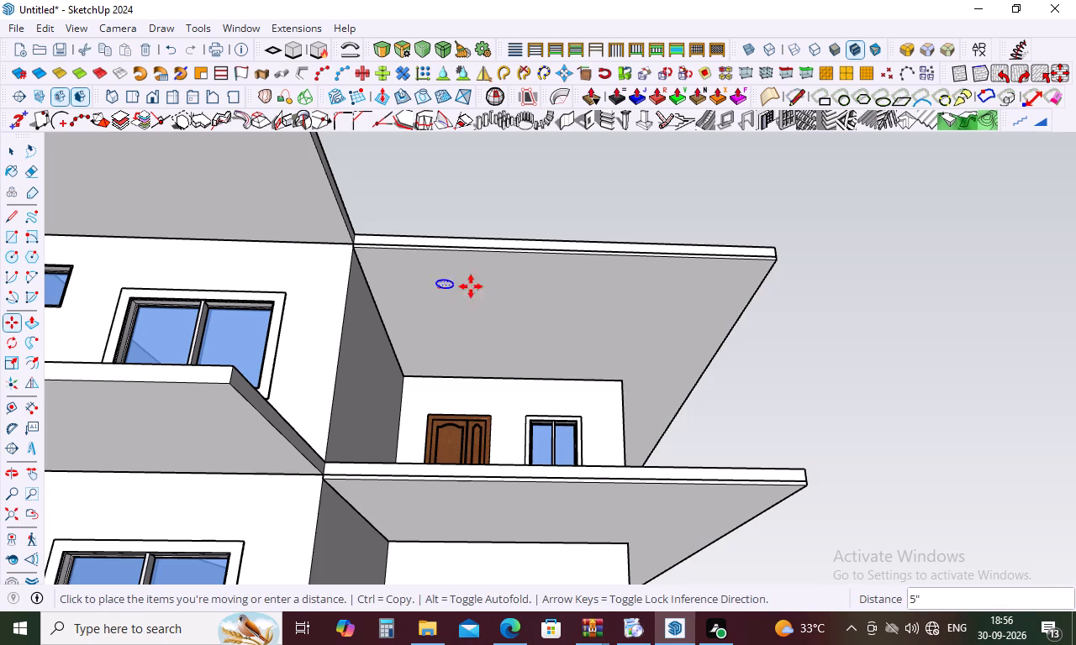
{"action": "left_click", "coordinate": [576, 293]}
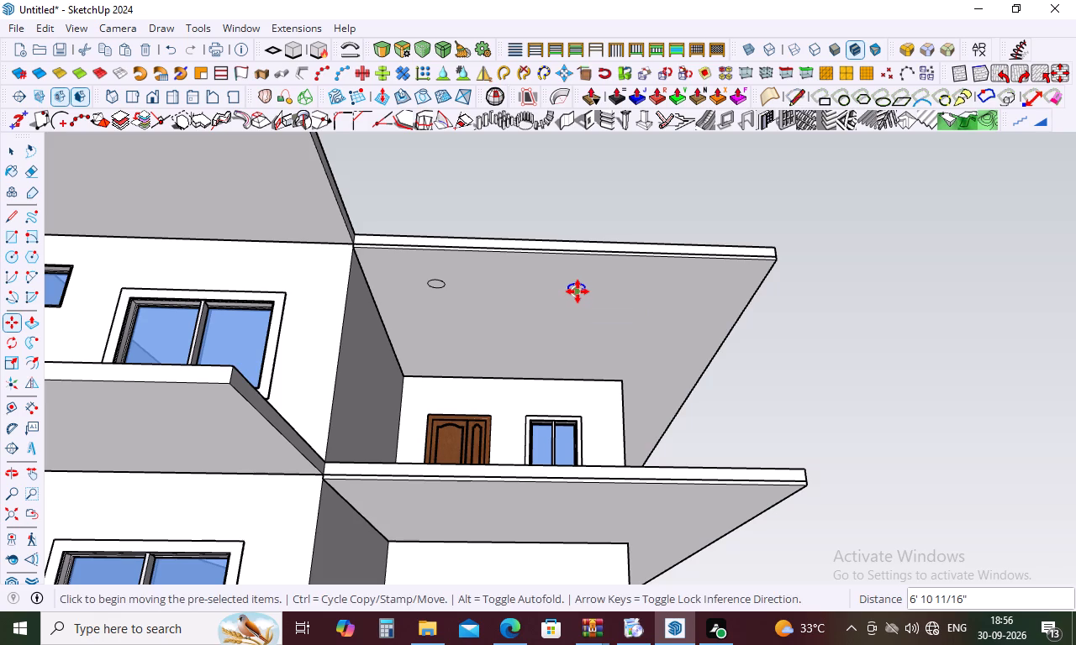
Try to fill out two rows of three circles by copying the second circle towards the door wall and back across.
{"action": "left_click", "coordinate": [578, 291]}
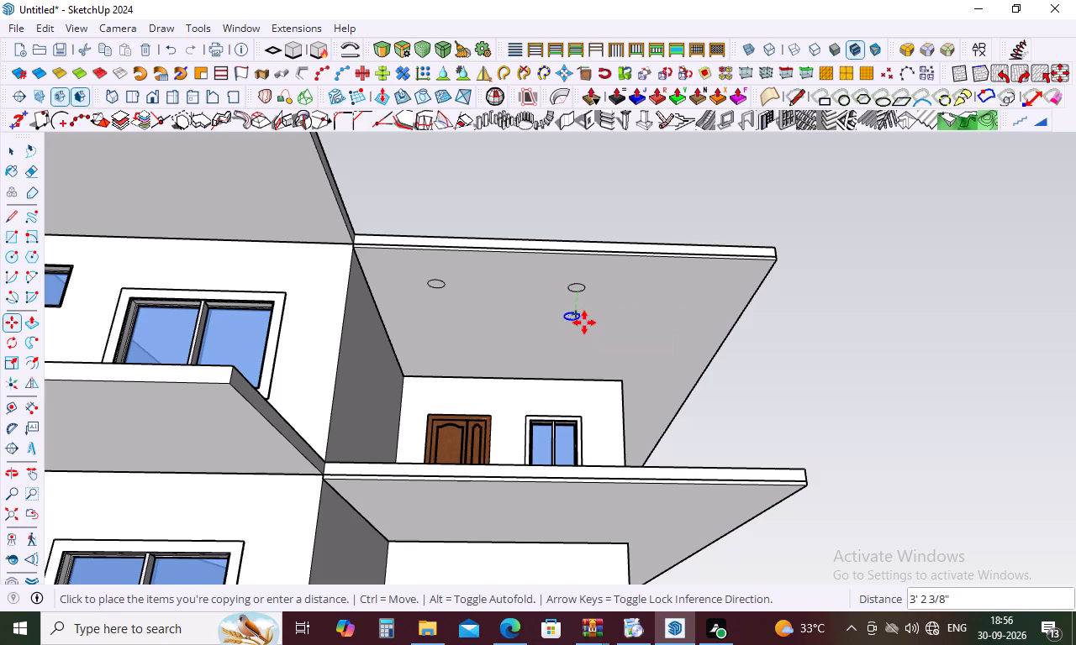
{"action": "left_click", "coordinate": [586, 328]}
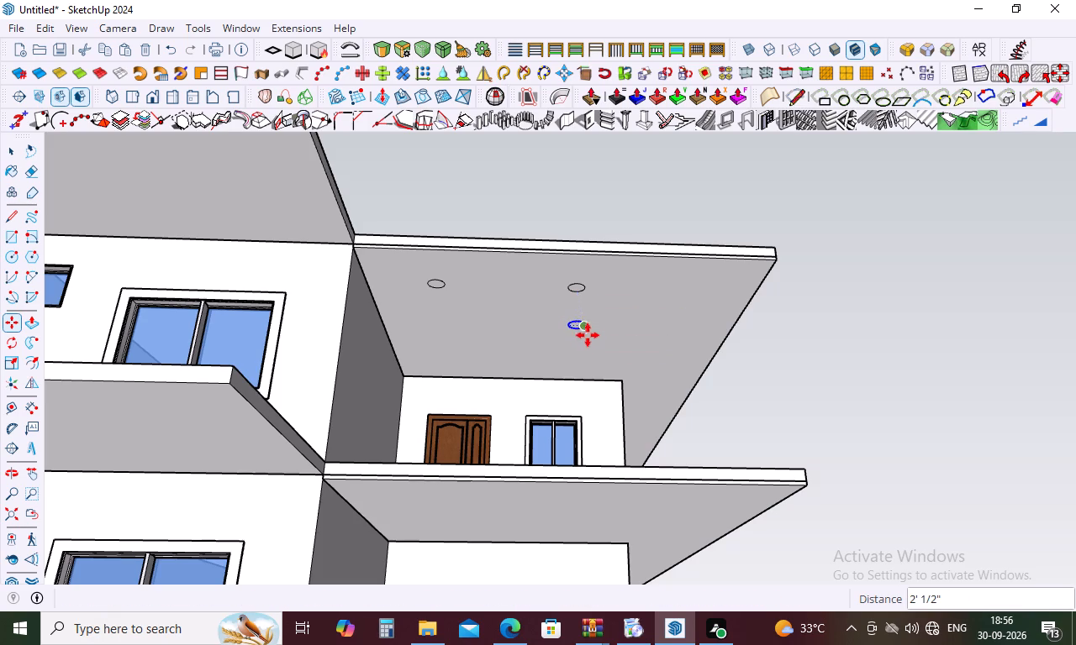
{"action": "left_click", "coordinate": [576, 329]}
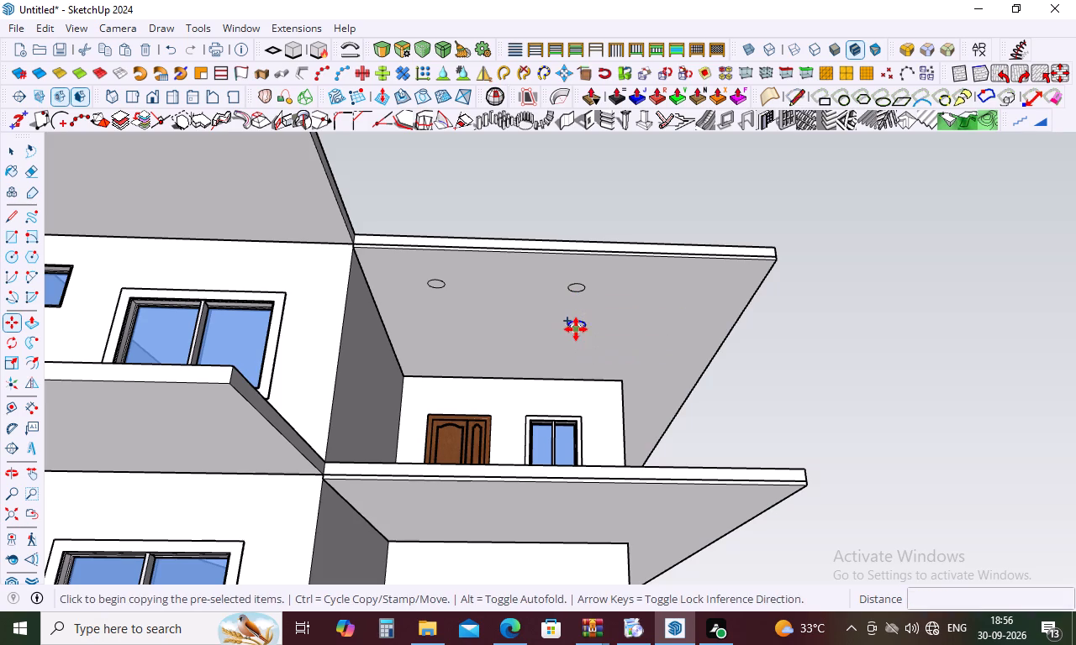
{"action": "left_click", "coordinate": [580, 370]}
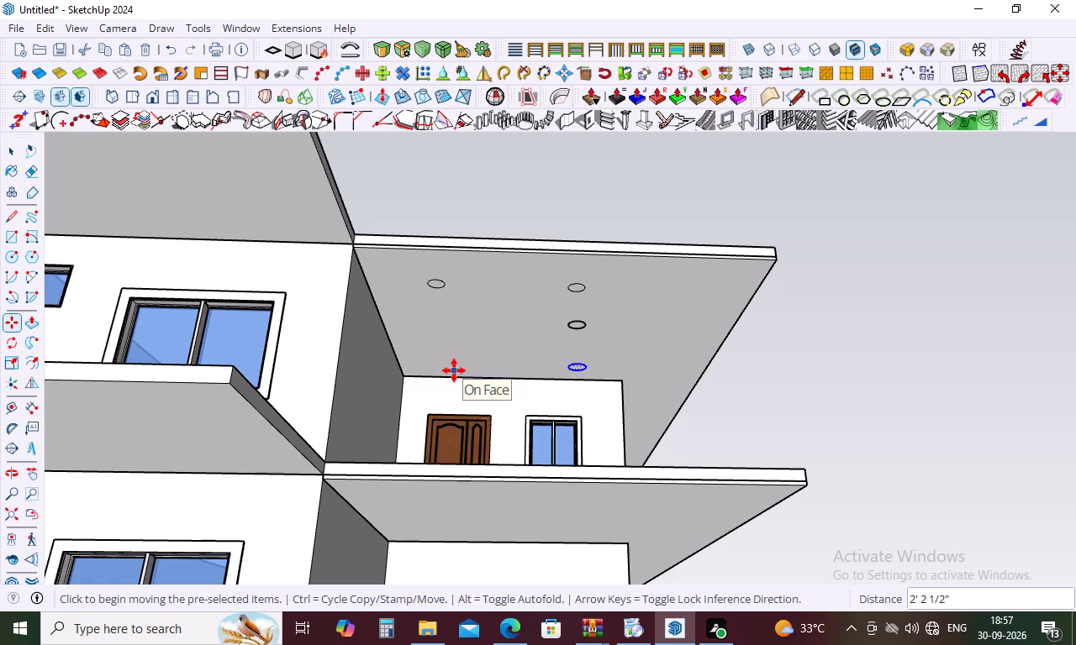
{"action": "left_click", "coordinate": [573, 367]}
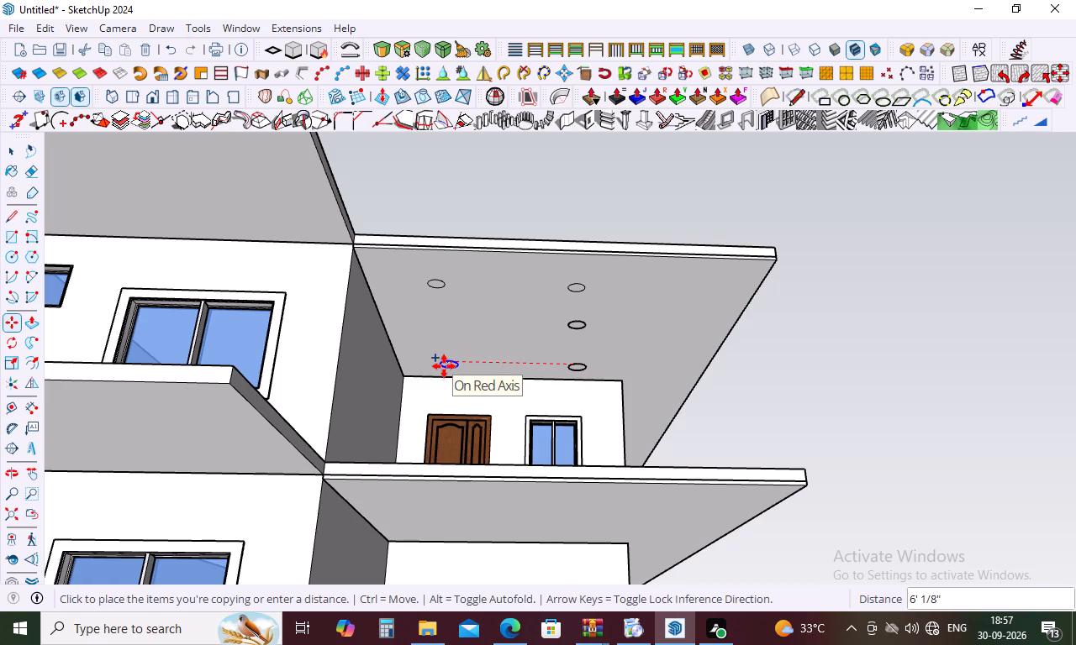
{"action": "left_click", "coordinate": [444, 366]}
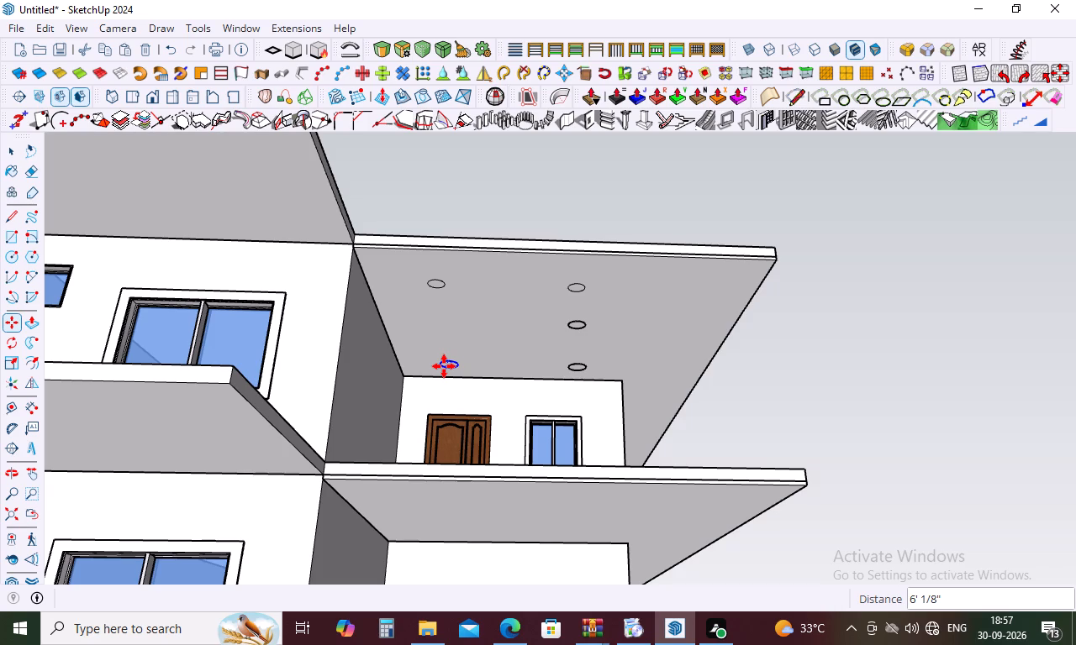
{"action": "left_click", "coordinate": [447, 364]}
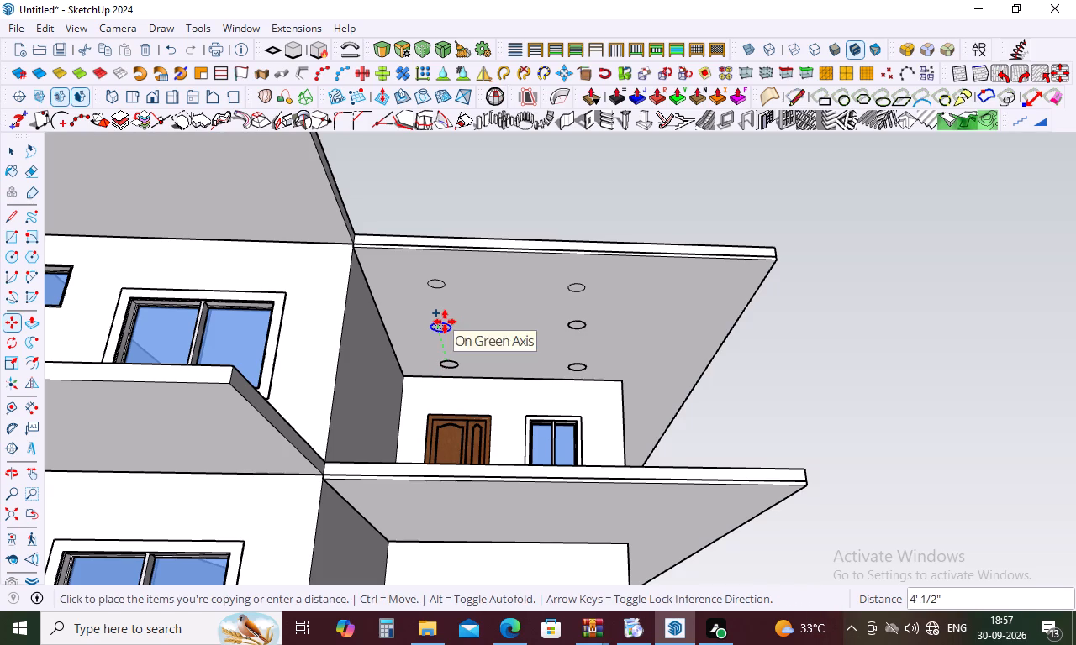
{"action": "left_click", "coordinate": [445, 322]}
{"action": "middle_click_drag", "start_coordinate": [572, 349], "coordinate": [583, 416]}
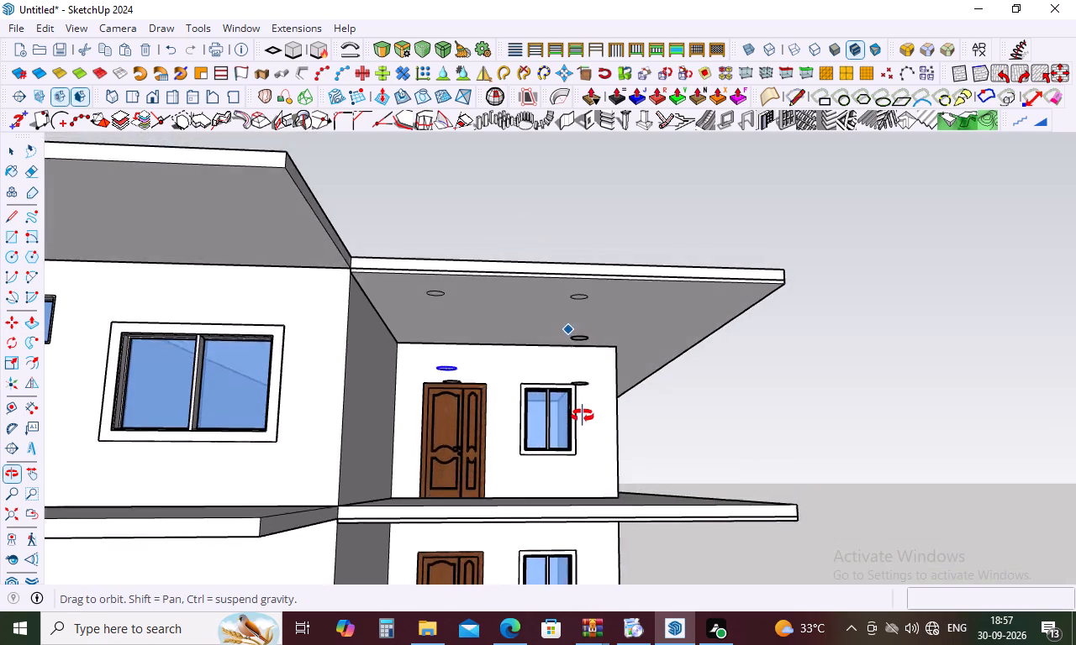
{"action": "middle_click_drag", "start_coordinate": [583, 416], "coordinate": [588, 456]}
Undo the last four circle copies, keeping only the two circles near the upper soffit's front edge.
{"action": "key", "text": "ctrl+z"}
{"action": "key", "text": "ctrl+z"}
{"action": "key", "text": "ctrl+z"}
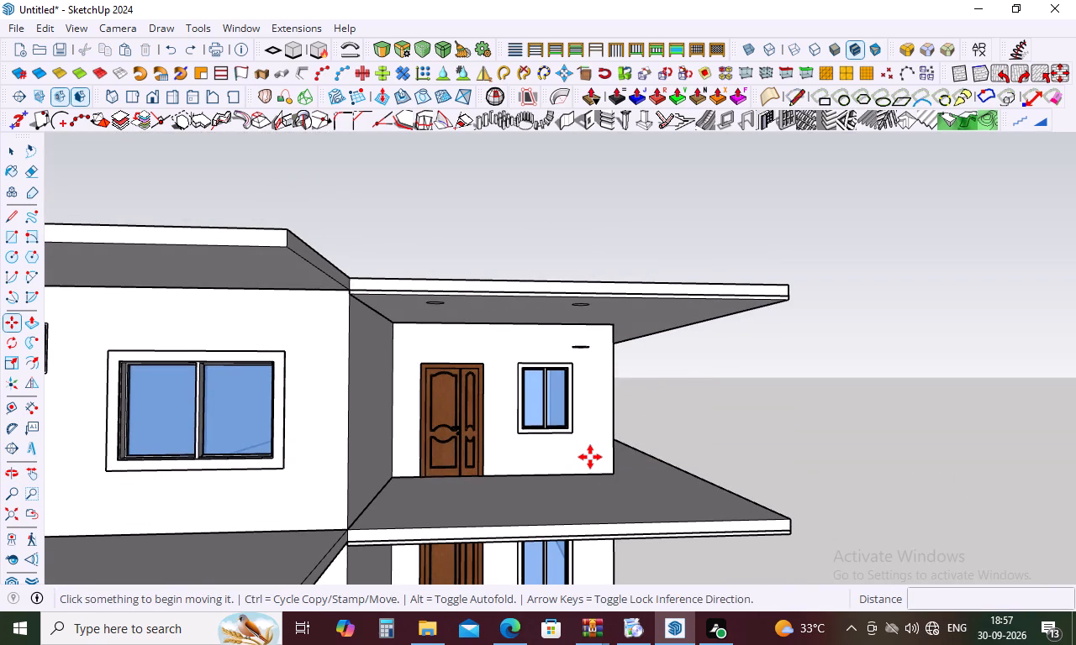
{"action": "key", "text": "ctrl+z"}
Move the second circle about 1' 8" farther from the first, parallel to the upper soffit's front edge.
{"action": "middle_click_drag", "start_coordinate": [635, 377], "coordinate": [624, 254]}
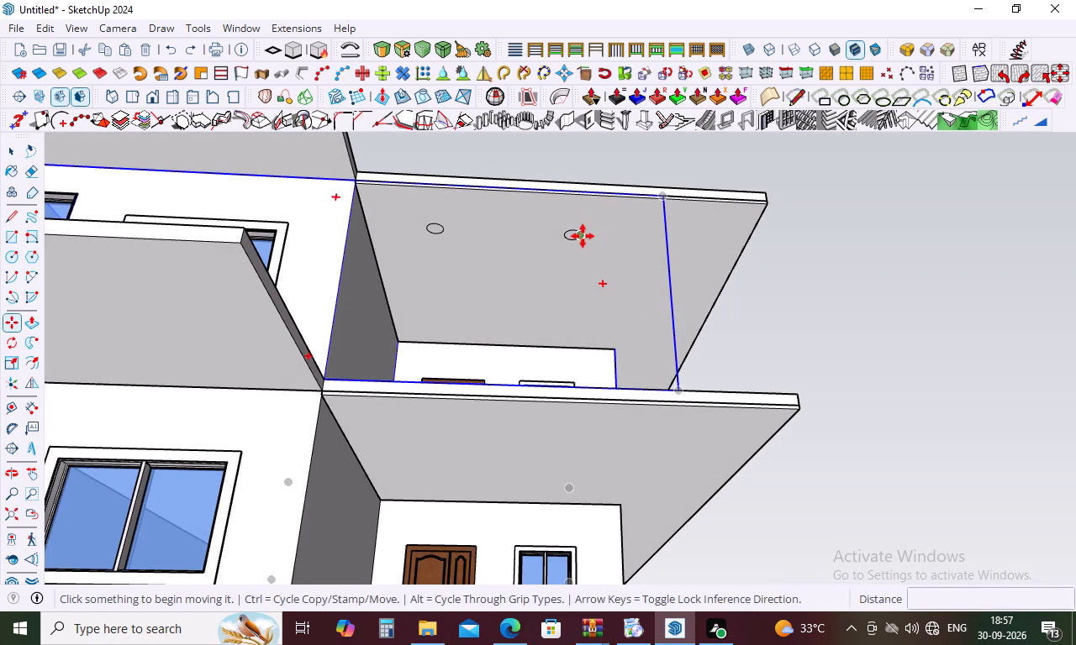
{"action": "key", "text": "space"}
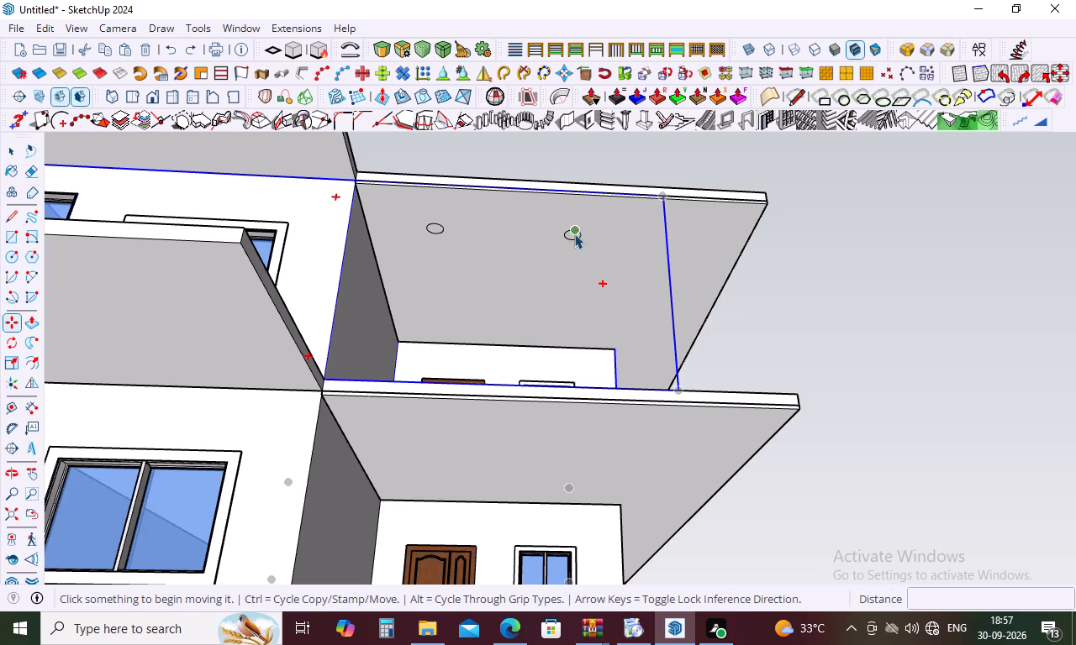
{"action": "double_click", "coordinate": [574, 233]}
{"action": "type", "text": "m"}
{"action": "key", "text": "space"}
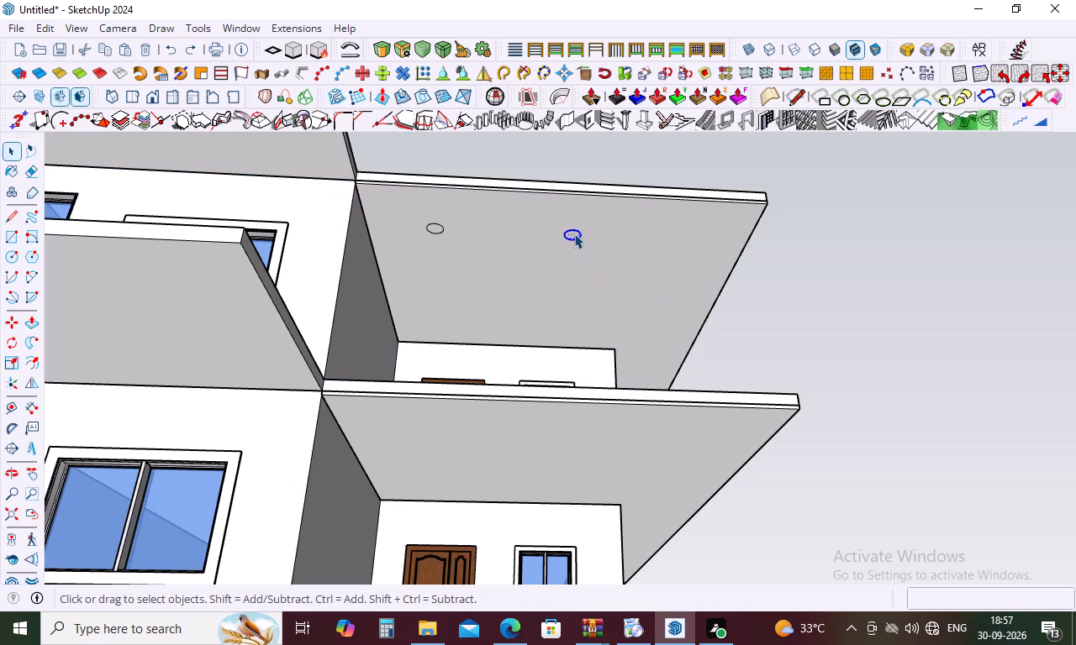
{"action": "key", "text": "m"}
{"action": "left_click", "coordinate": [570, 233]}
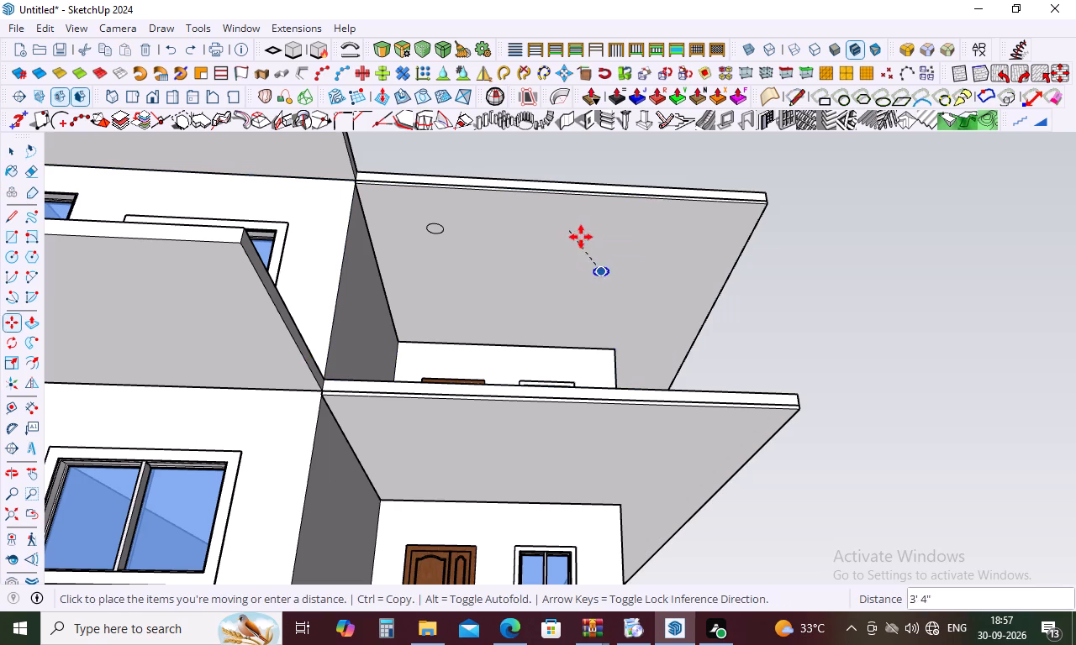
{"action": "left_click", "coordinate": [603, 234]}
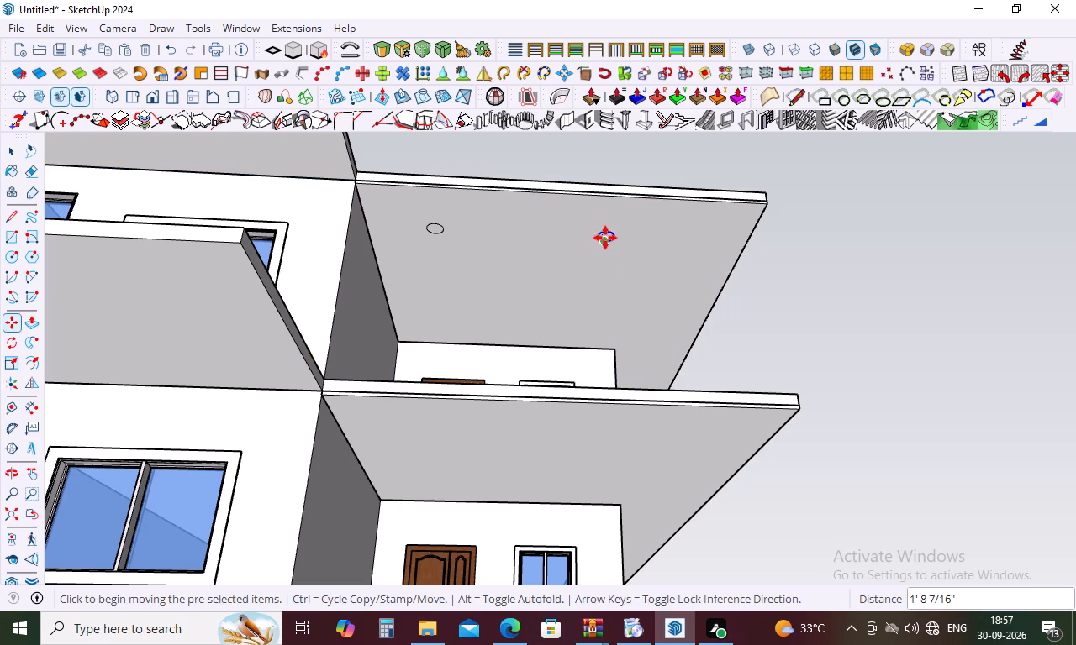
Copy the second circle about 4' 8" towards the door wall, and copy that one another 4' 3" or so inward.
{"action": "left_click", "coordinate": [605, 238]}
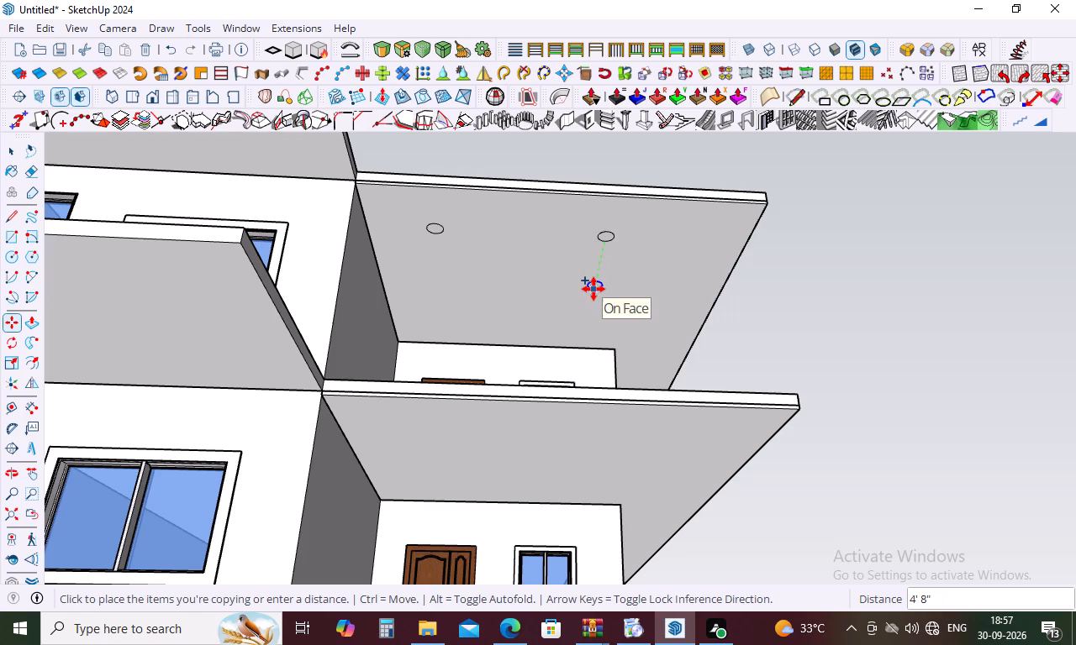
{"action": "left_click", "coordinate": [593, 289]}
{"action": "left_click", "coordinate": [594, 289]}
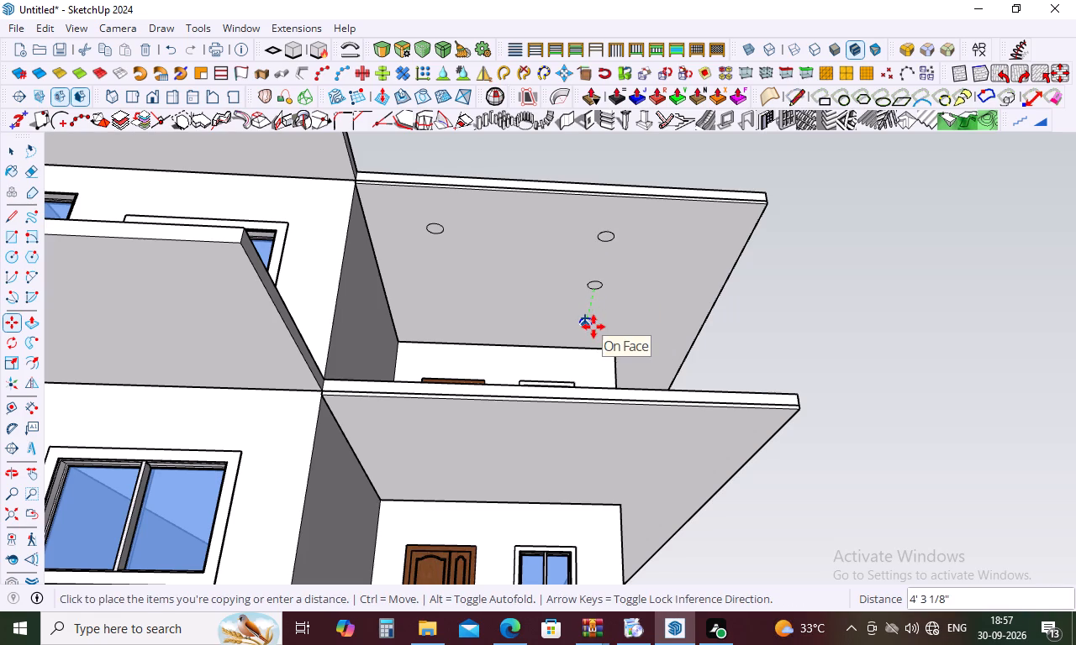
{"action": "left_click", "coordinate": [593, 327]}
Move the innermost circle about 9' across to the first circle's row and copy it about 4' 6" towards the front edge.
{"action": "left_click", "coordinate": [584, 324]}
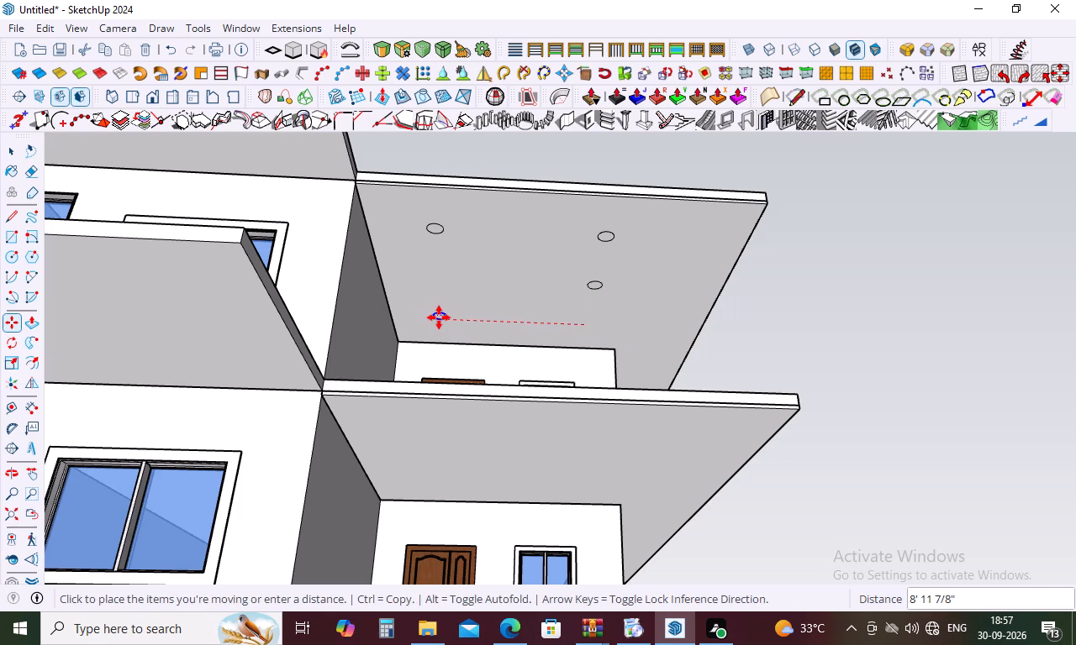
{"action": "left_click", "coordinate": [441, 318]}
{"action": "left_click", "coordinate": [443, 317]}
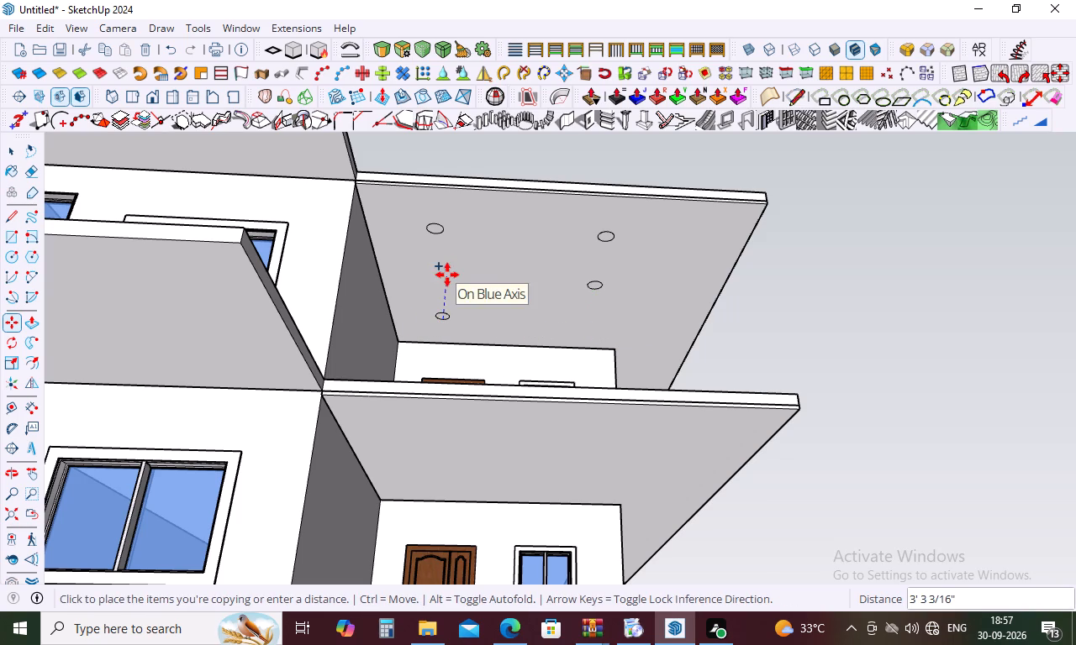
{"action": "left_click", "coordinate": [445, 280]}
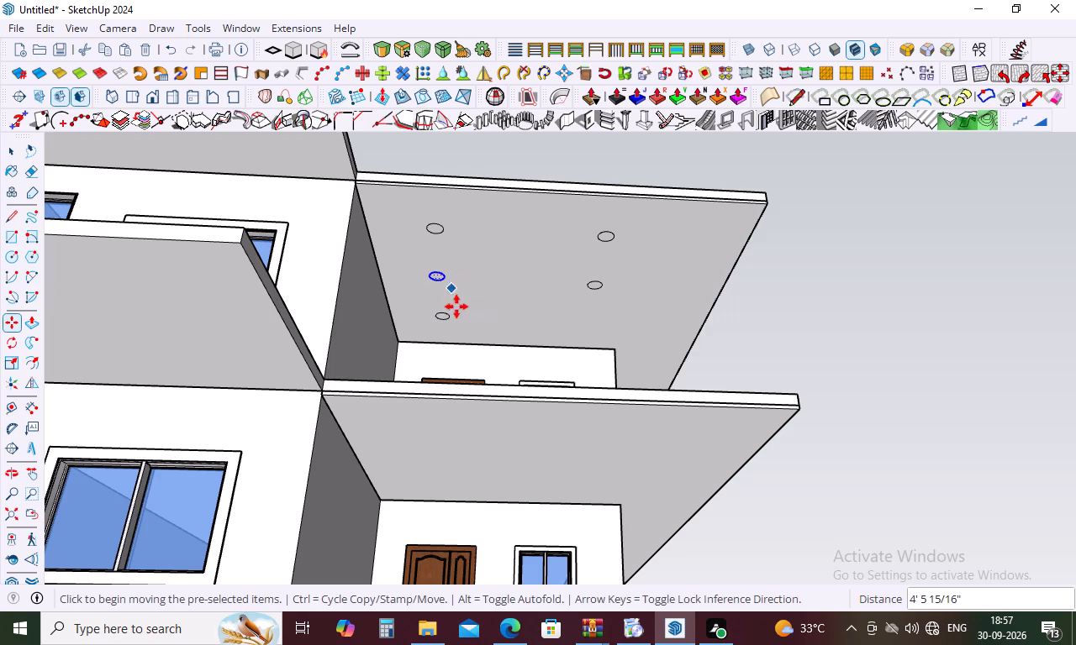
{"action": "left_click", "coordinate": [446, 318]}
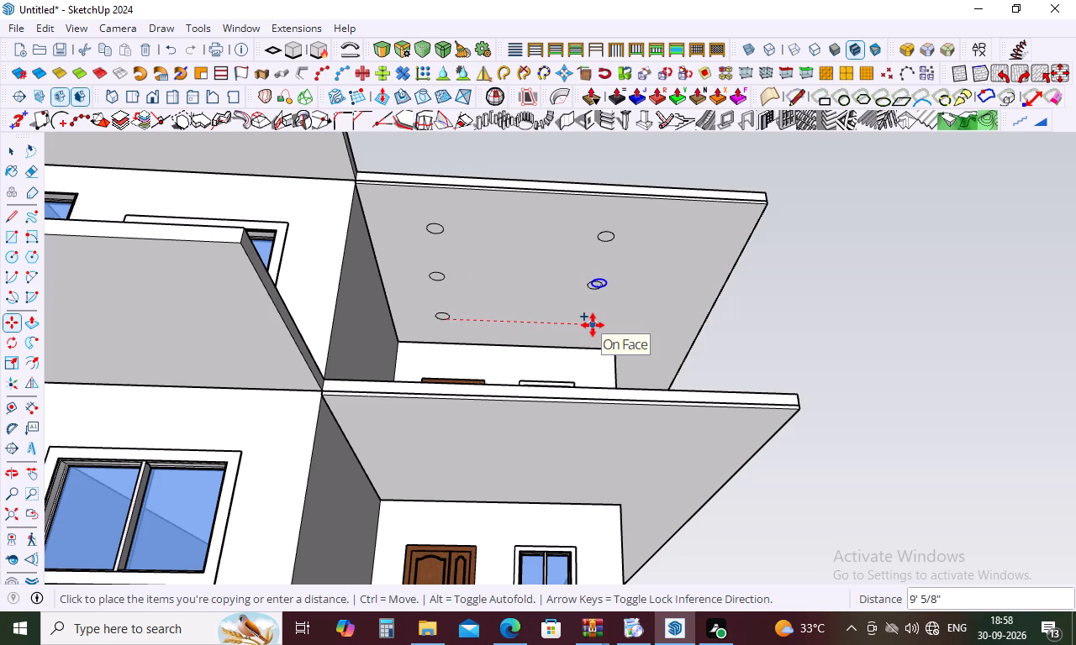
{"action": "key", "text": "Escape"}
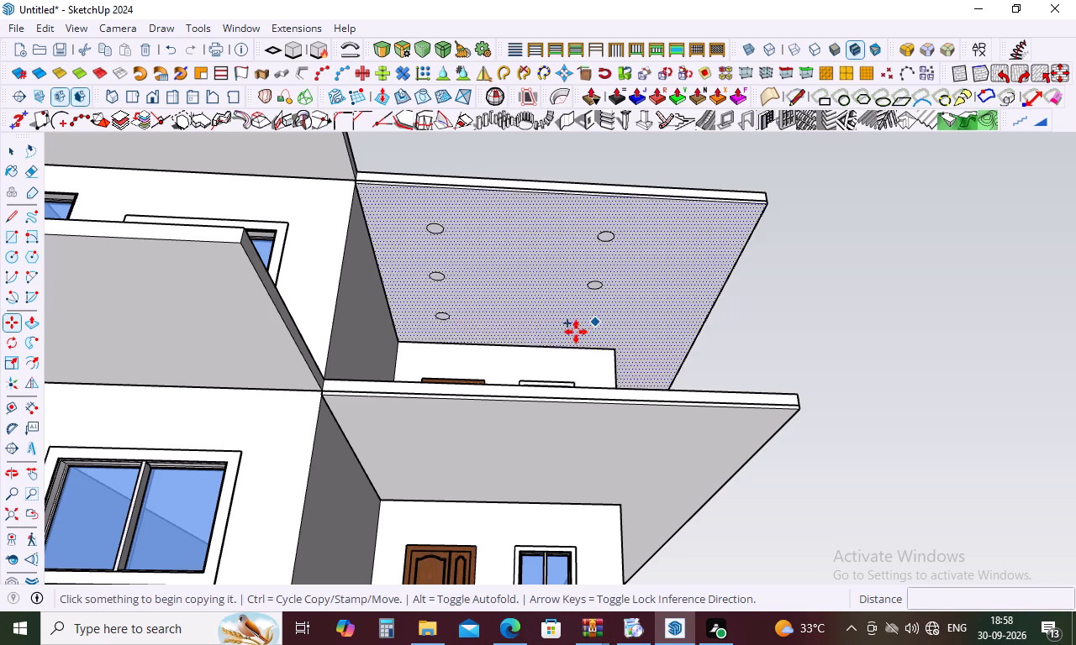
Undo the circle copies and the first circle until the upper soffit has no circles.
{"action": "scroll", "coordinate": [552, 225], "scroll_direction": "down", "scroll_amount": 4}
{"action": "middle_click_drag", "start_coordinate": [564, 235], "coordinate": [572, 307]}
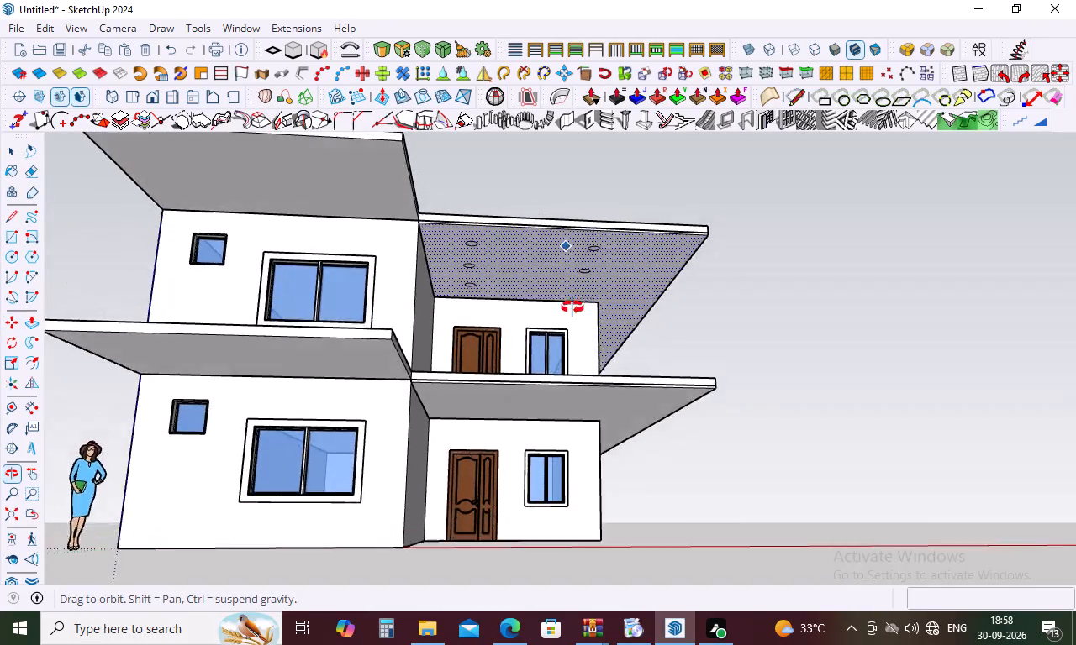
{"action": "middle_click_drag", "start_coordinate": [572, 307], "coordinate": [525, 291]}
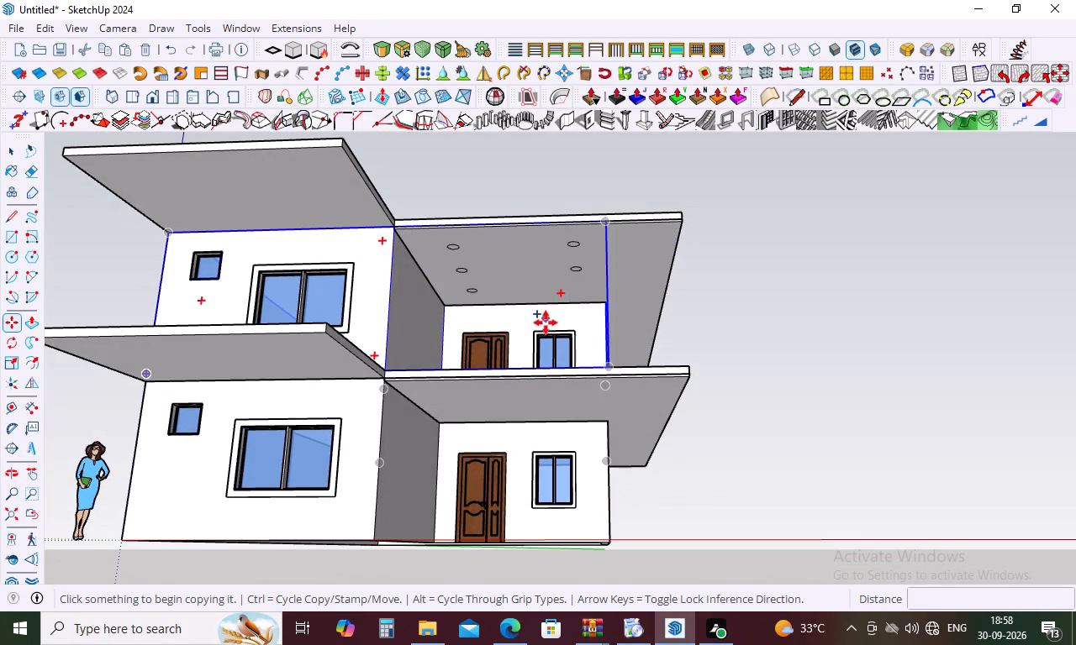
{"action": "key", "text": "ctrl+z"}
{"action": "key", "text": "ctrl+z"}
{"action": "key", "text": "ctrl+z"}
{"action": "key", "text": "ctrl+z"}
{"action": "key", "text": "ctrl+z"}
{"action": "key", "text": "ctrl+z"}
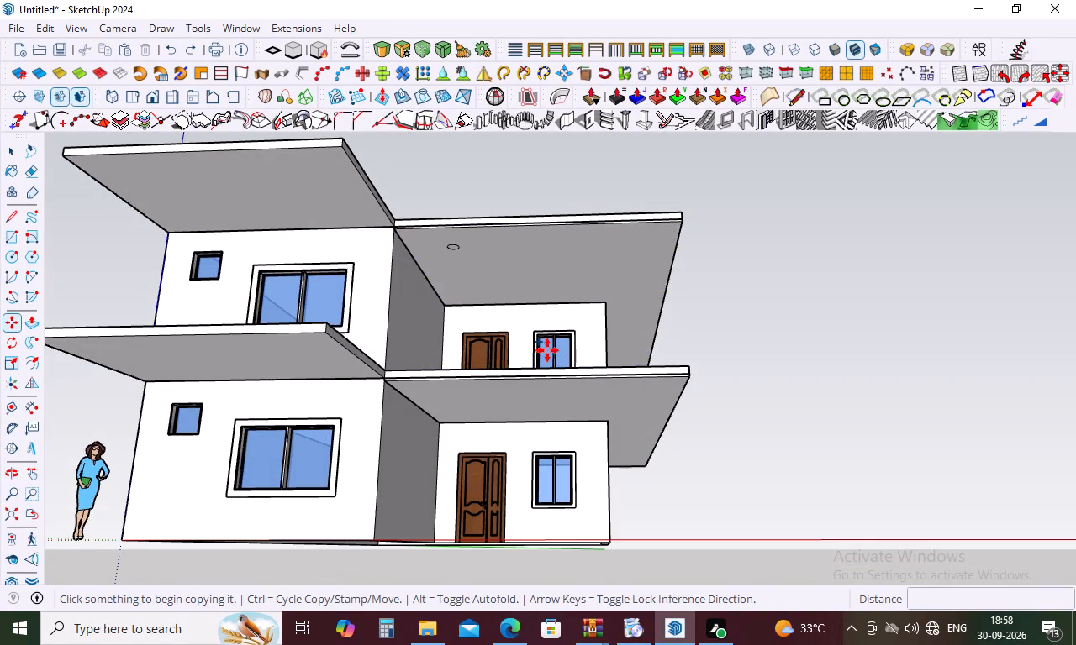
{"action": "key", "text": "ctrl+z"}
{"action": "key", "text": "Escape"}
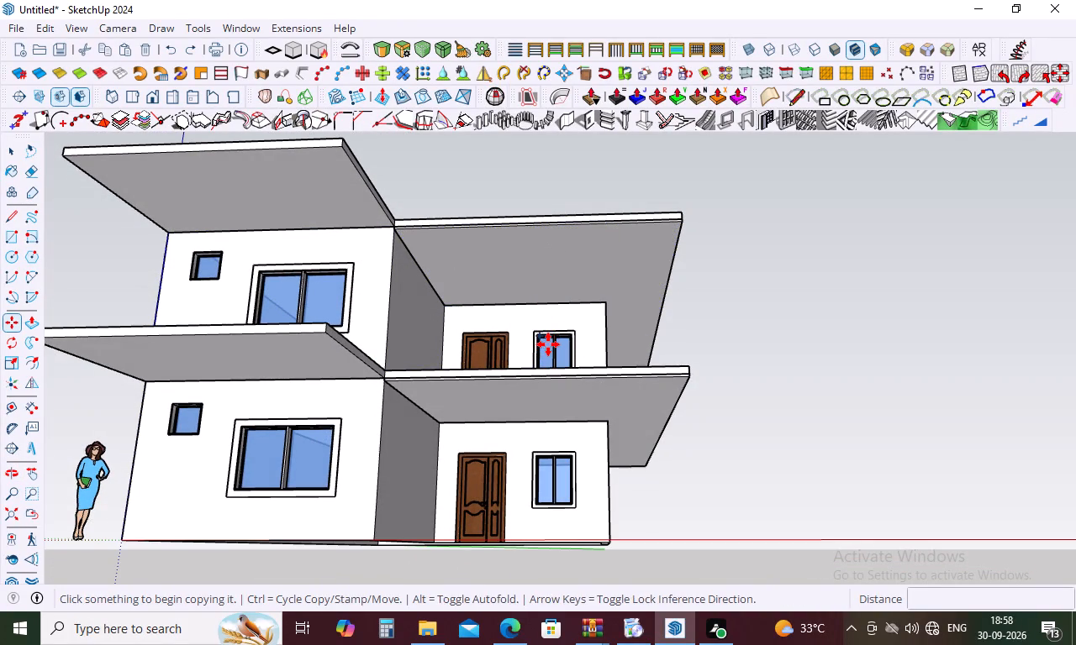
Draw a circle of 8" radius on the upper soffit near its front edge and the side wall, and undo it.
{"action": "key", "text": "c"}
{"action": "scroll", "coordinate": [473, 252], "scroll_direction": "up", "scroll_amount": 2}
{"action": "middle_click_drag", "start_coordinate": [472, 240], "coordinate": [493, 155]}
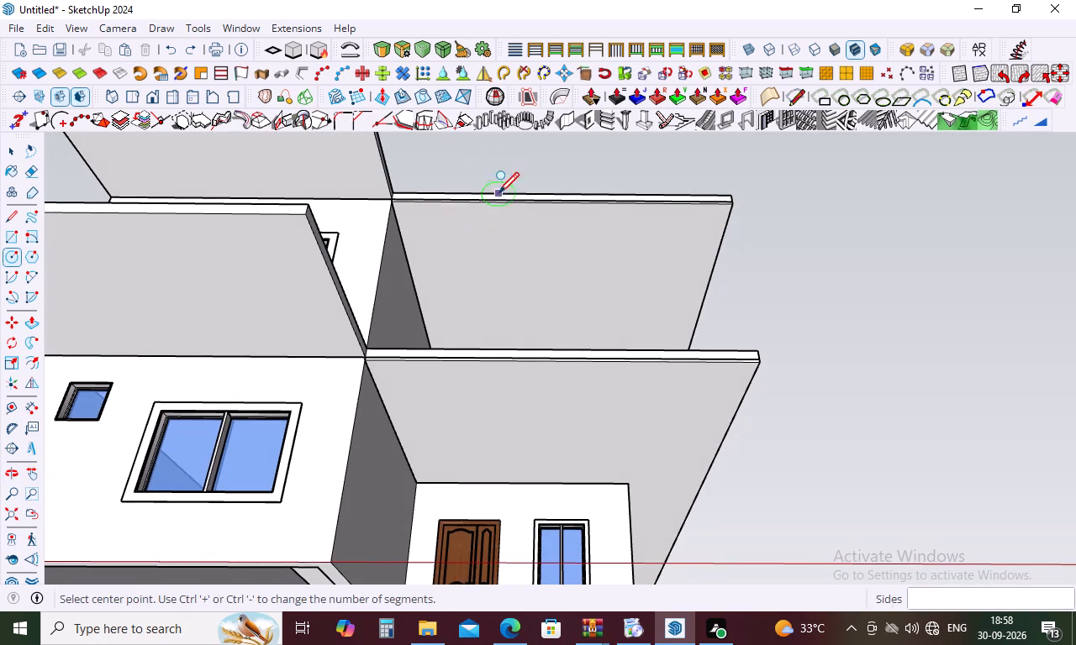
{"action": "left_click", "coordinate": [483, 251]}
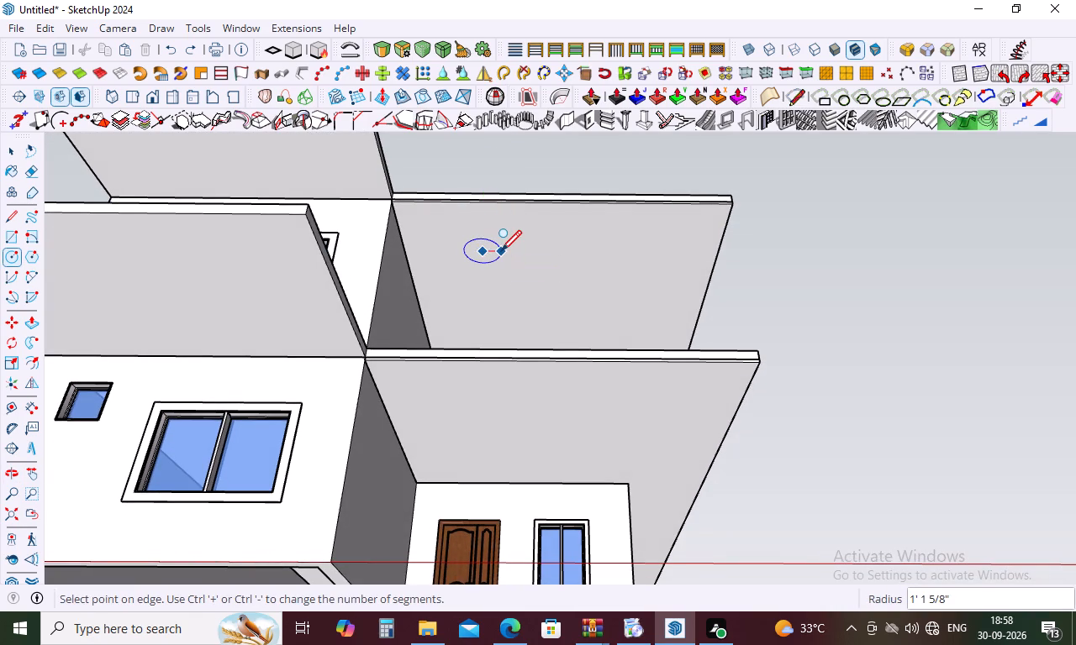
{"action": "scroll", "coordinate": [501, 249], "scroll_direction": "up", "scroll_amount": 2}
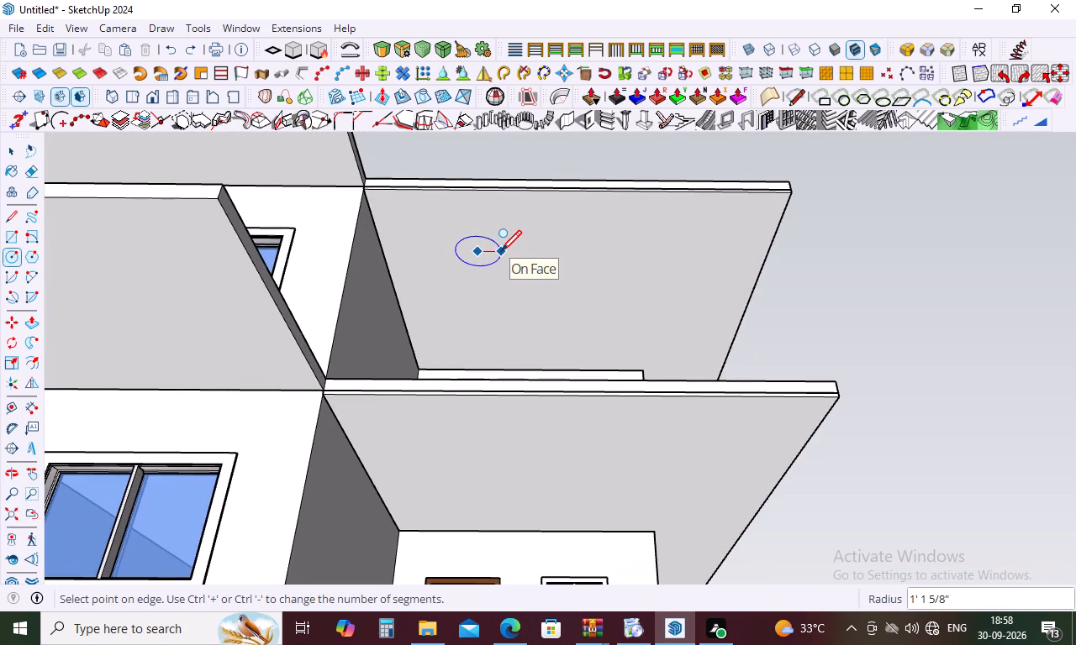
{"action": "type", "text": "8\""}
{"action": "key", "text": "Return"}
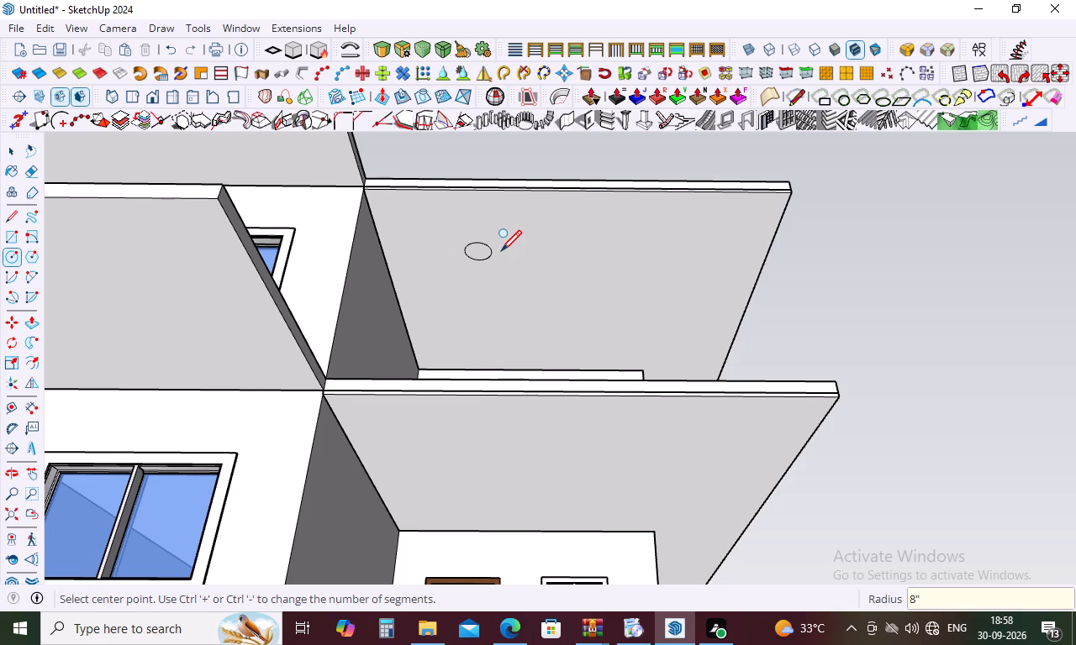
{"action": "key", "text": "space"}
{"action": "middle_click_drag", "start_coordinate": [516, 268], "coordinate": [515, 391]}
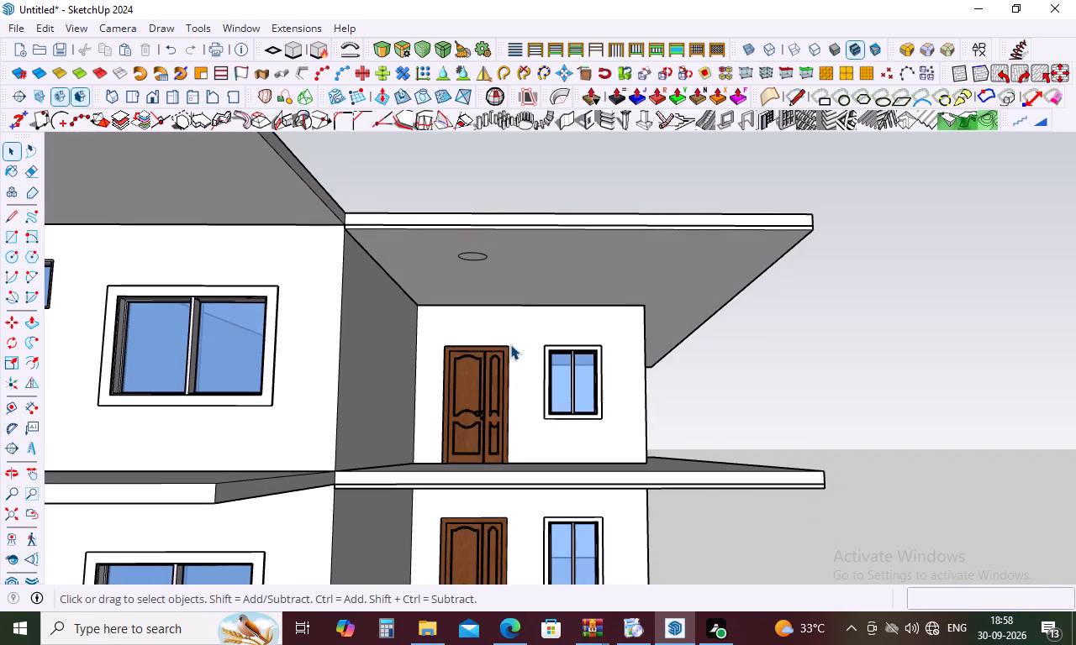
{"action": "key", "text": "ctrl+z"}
Draw a circle of 6" radius on the upper soffit near its front edge and the side wall.
{"action": "key", "text": "x"}
{"action": "key", "text": "c"}
{"action": "middle_click_drag", "start_coordinate": [478, 252], "coordinate": [483, 190]}
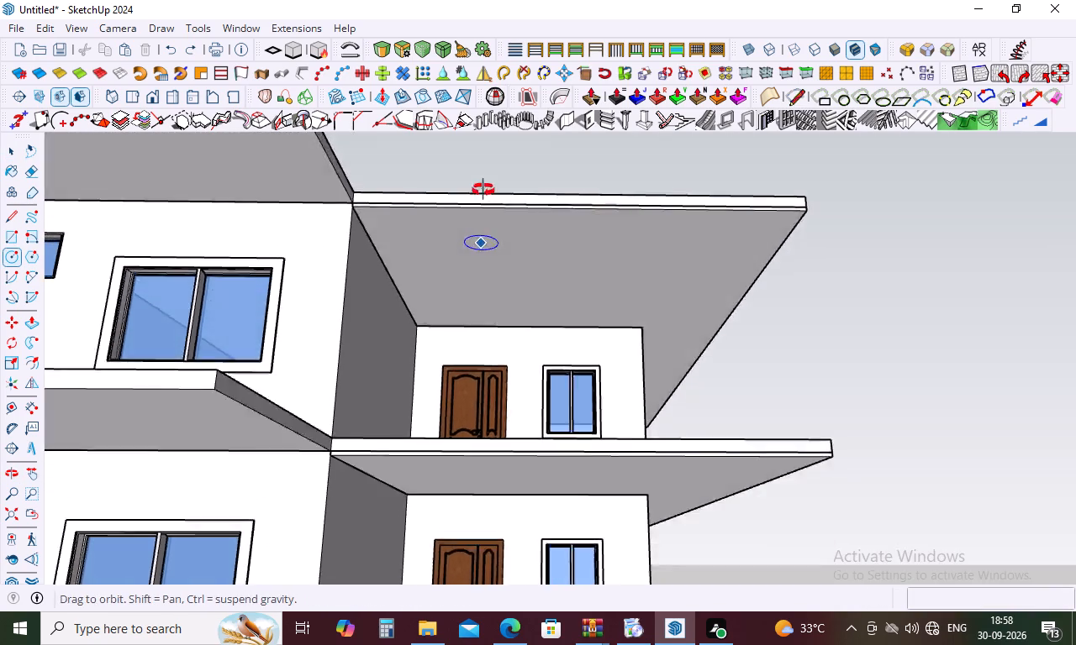
{"action": "middle_click_drag", "start_coordinate": [483, 190], "coordinate": [489, 154]}
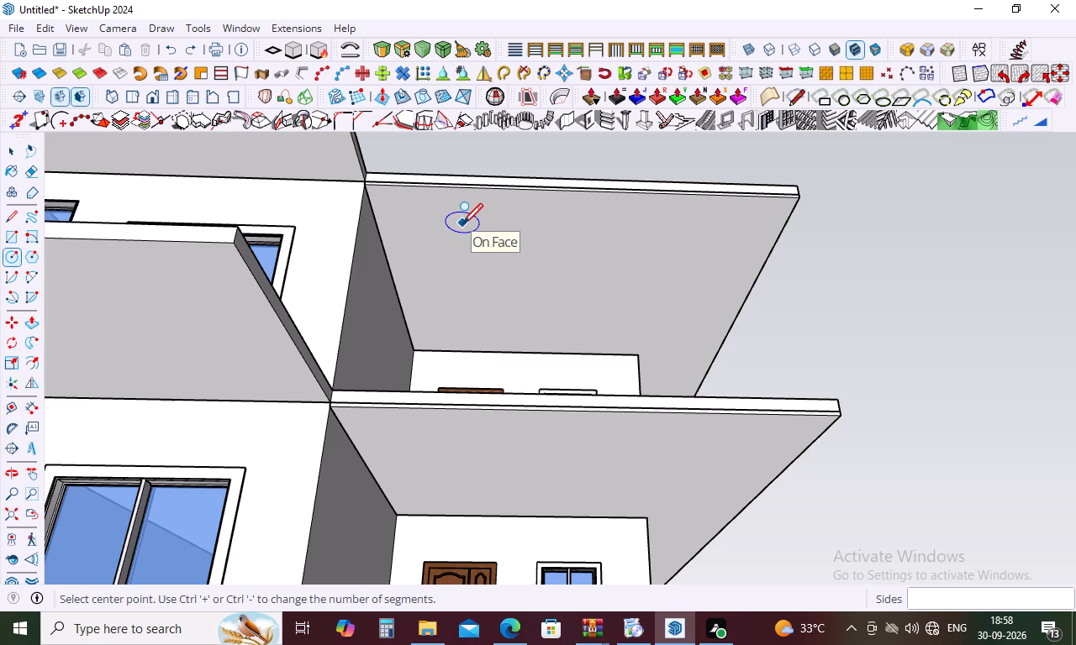
{"action": "left_click", "coordinate": [462, 234]}
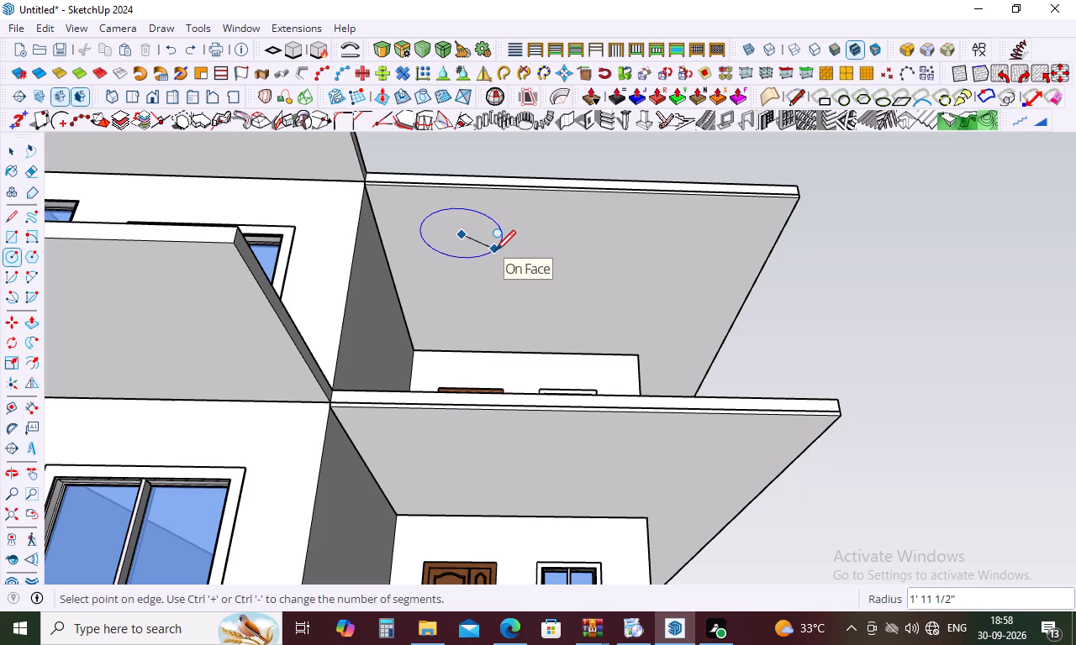
{"action": "type", "text": "6\""}
{"action": "key", "text": "Return"}
{"action": "key", "text": "space"}
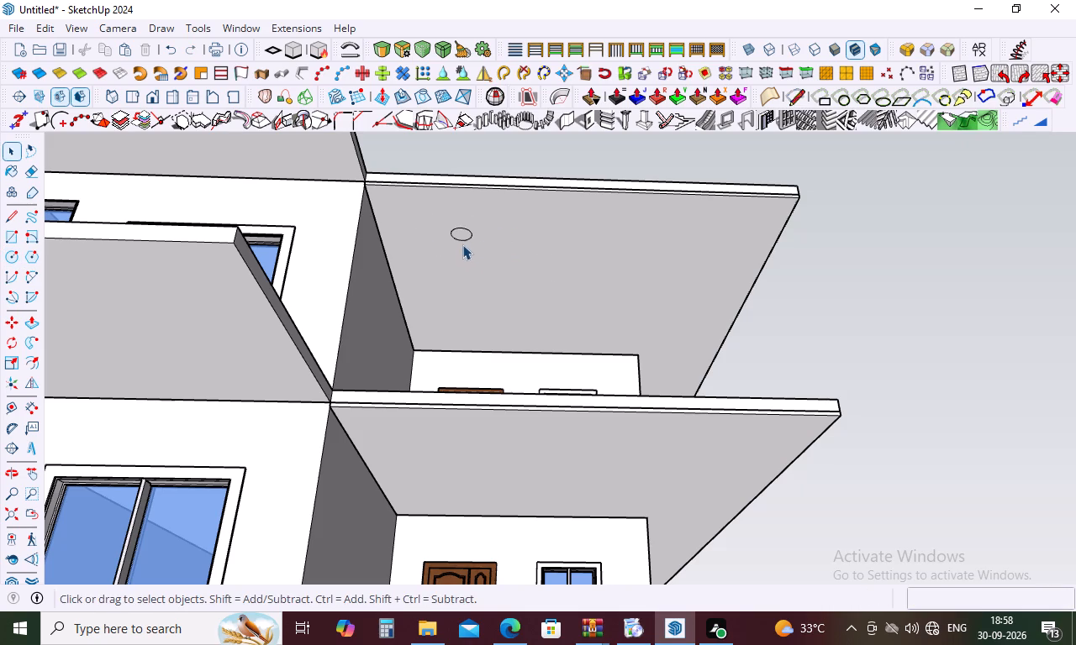
Copy the circle with its face about 7' 7" away from the side wall, parallel to the soffit's front edge.
{"action": "double_click", "coordinate": [464, 238]}
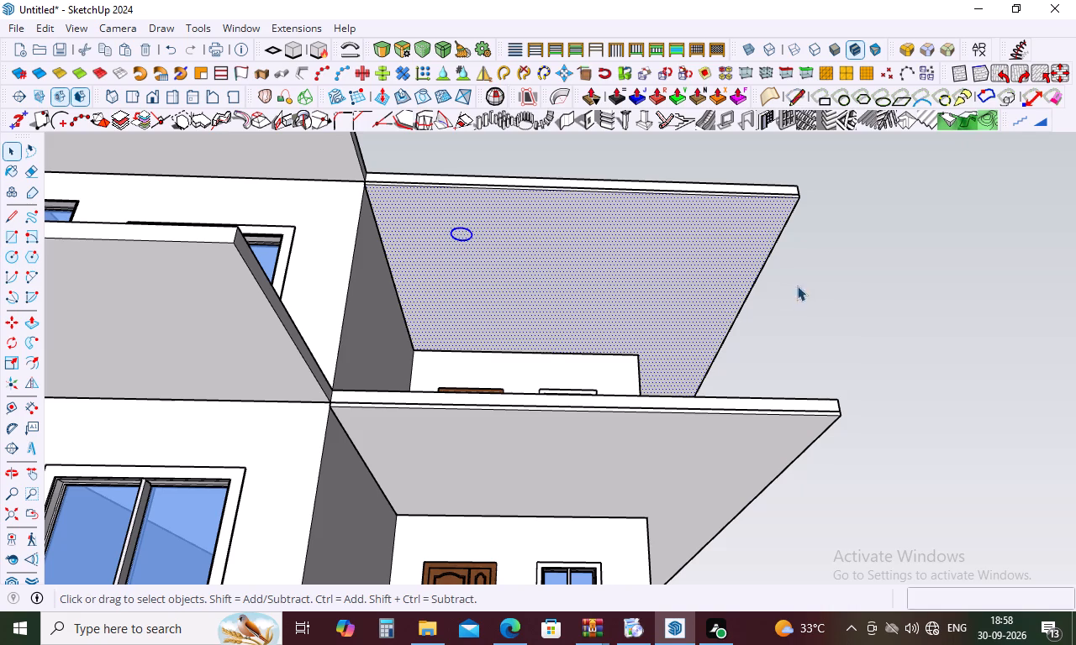
{"action": "left_click", "coordinate": [815, 289]}
{"action": "double_click", "coordinate": [462, 234]}
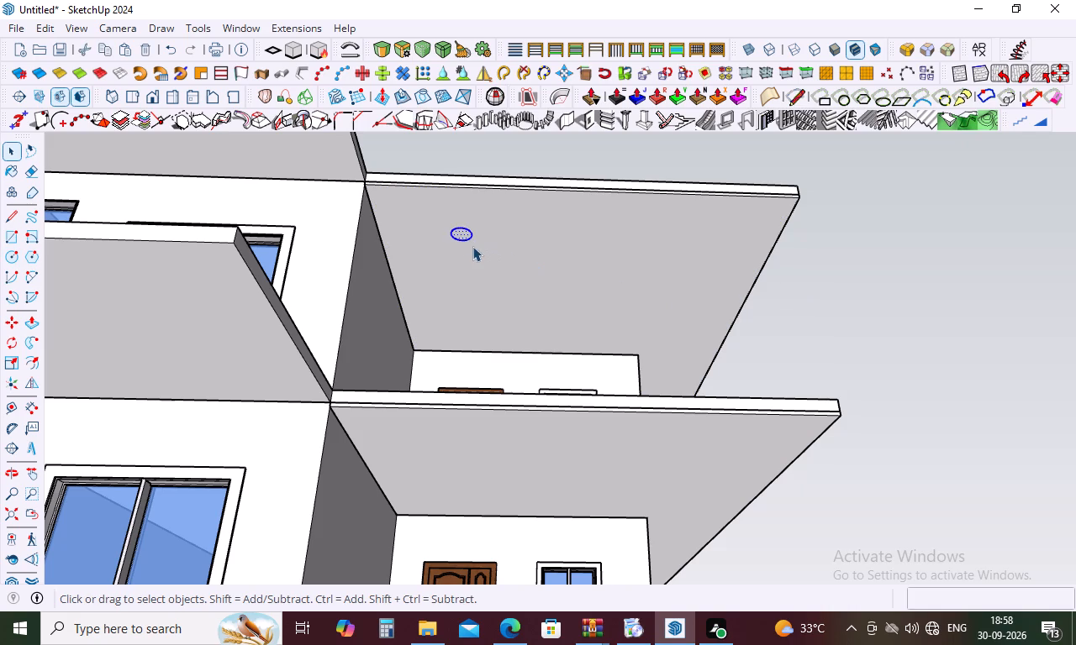
{"action": "key", "text": "m"}
{"action": "left_click", "coordinate": [463, 235]}
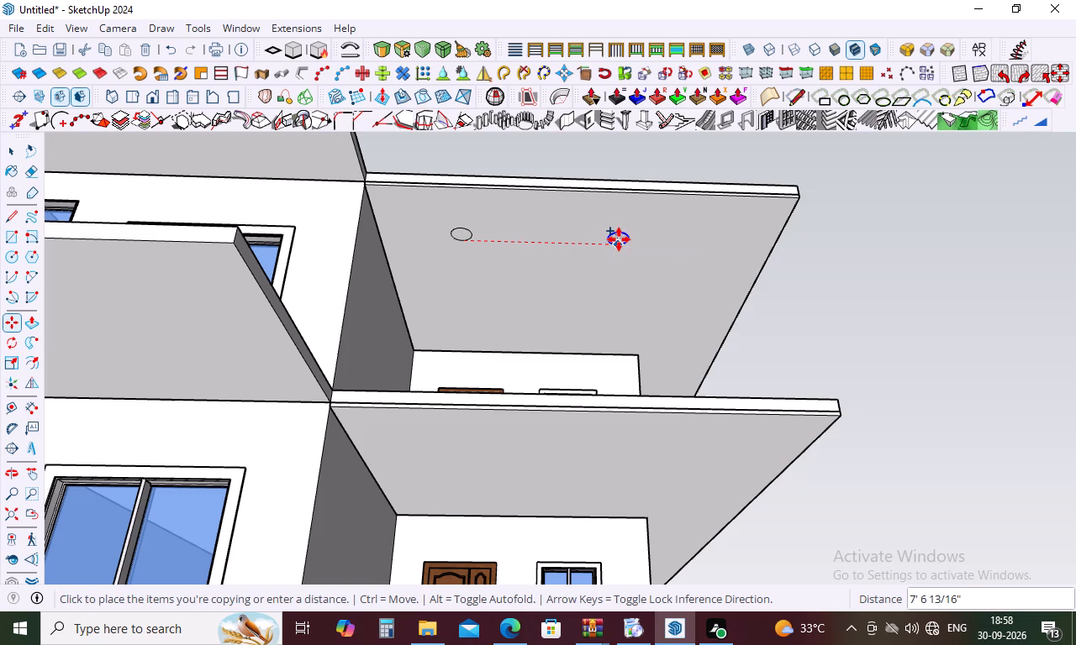
{"action": "left_click", "coordinate": [619, 239]}
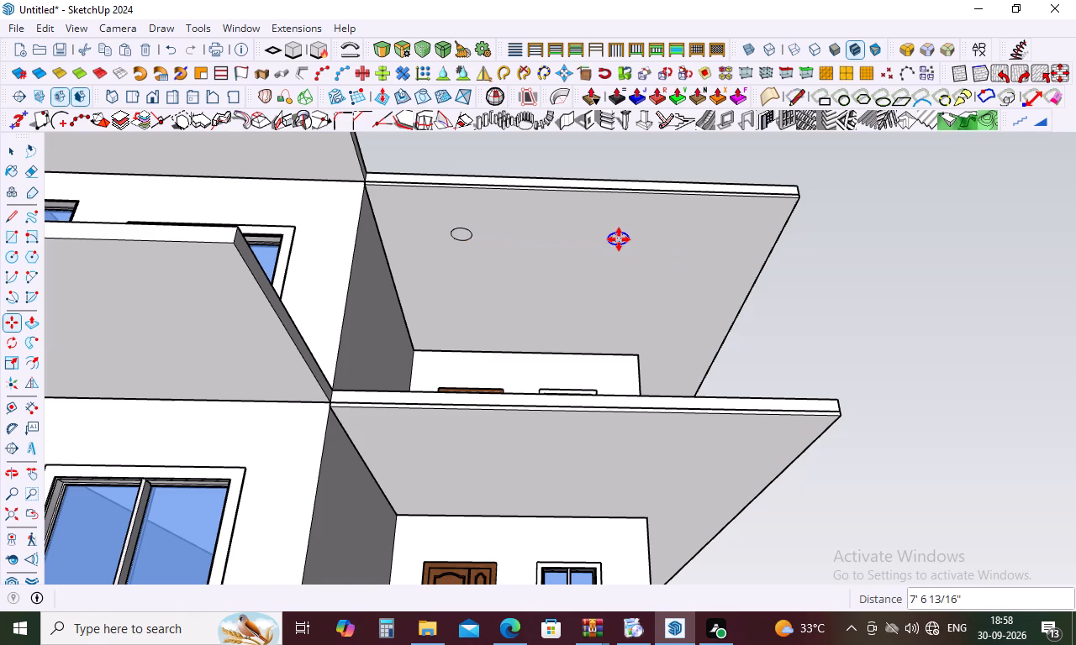
Copy the second circle 5' towards the door wall, and copy that one another 5' inward.
{"action": "left_click", "coordinate": [620, 243]}
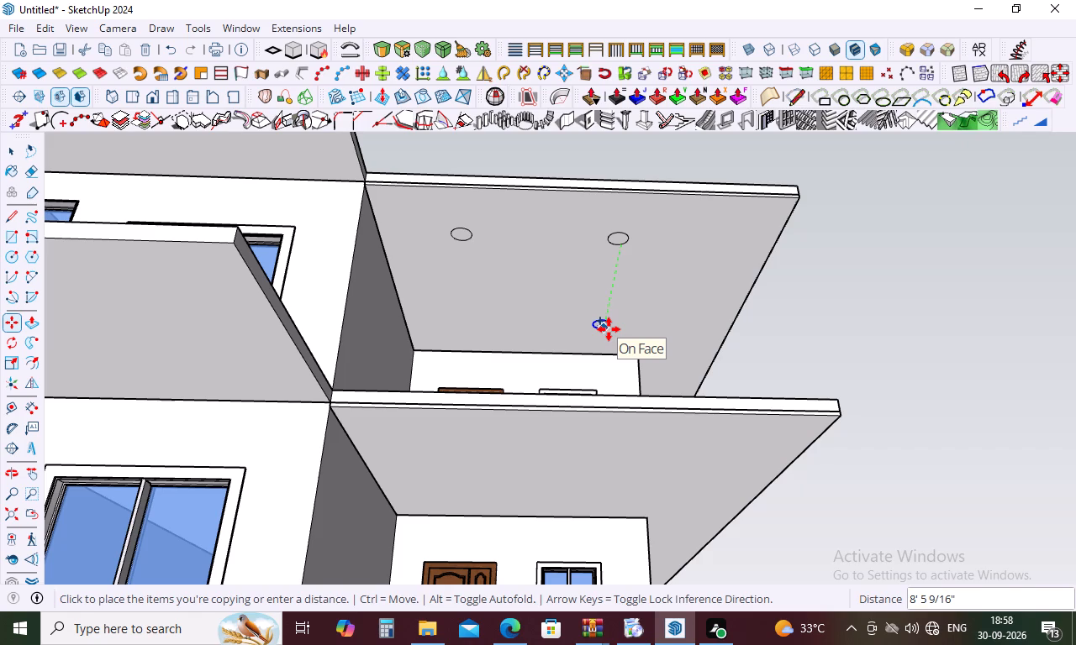
{"action": "type", "text": "5'"}
{"action": "key", "text": "Return"}
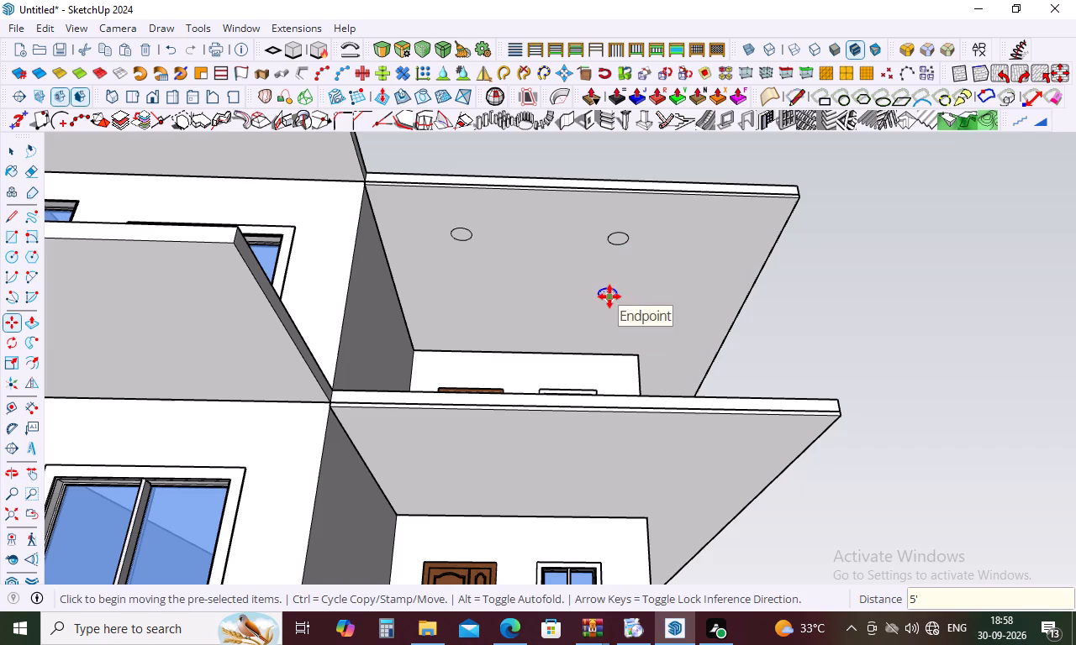
{"action": "left_click", "coordinate": [609, 296]}
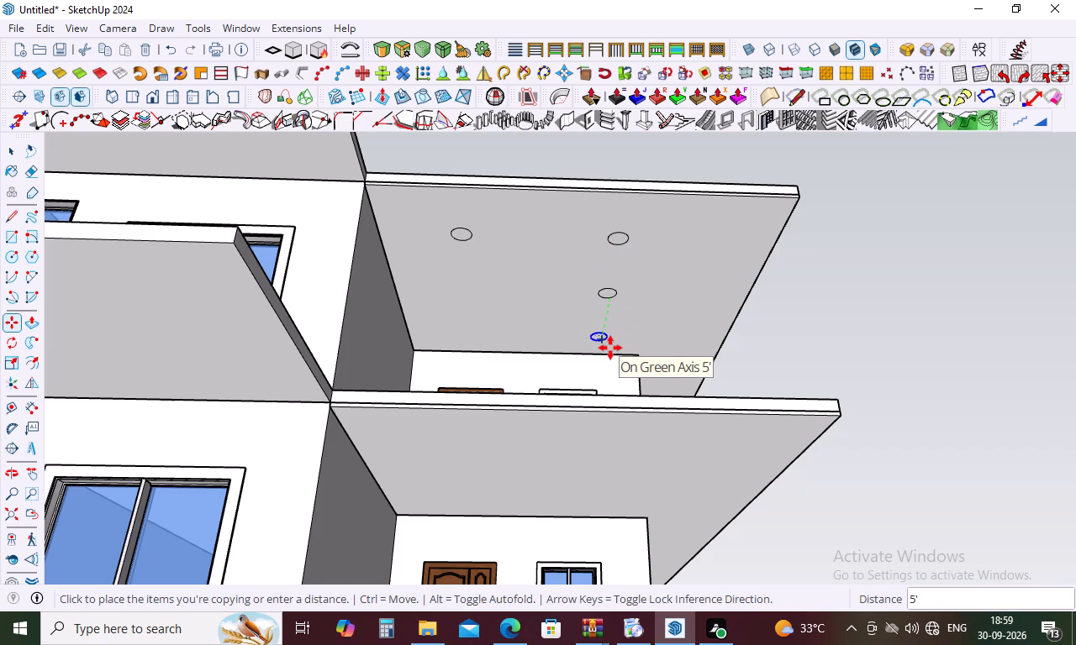
{"action": "type", "text": "5'"}
{"action": "key", "text": "Return"}
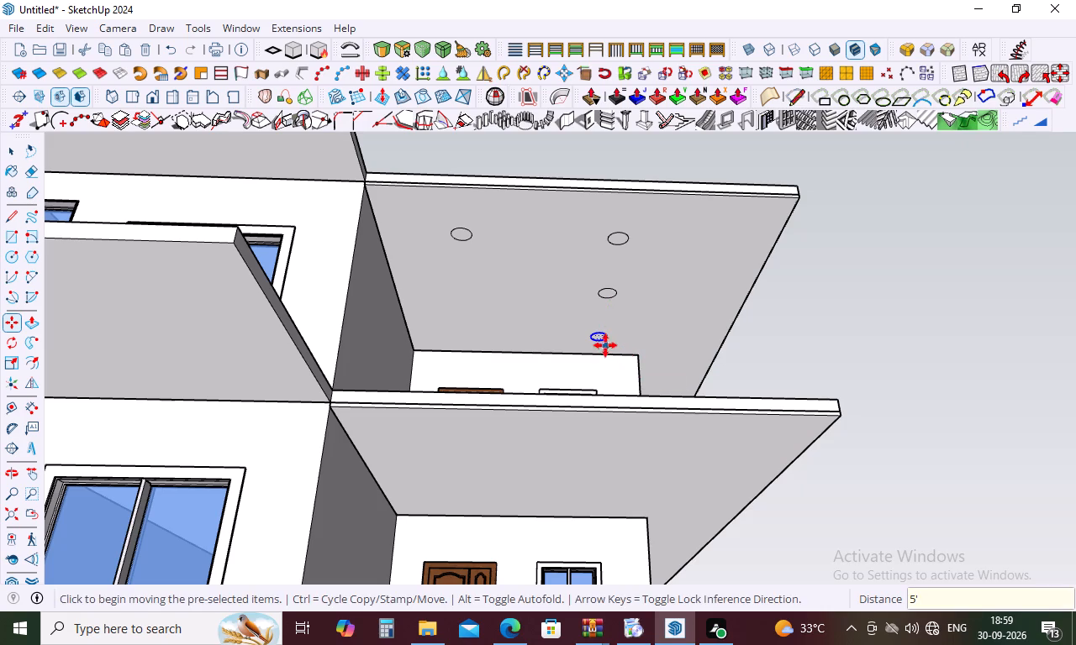
Copy the first circle 5' towards the door wall, and copy that one another 5' to complete the second row.
{"action": "key", "text": "space"}
{"action": "left_click", "coordinate": [462, 235]}
{"action": "left_click", "coordinate": [462, 235]}
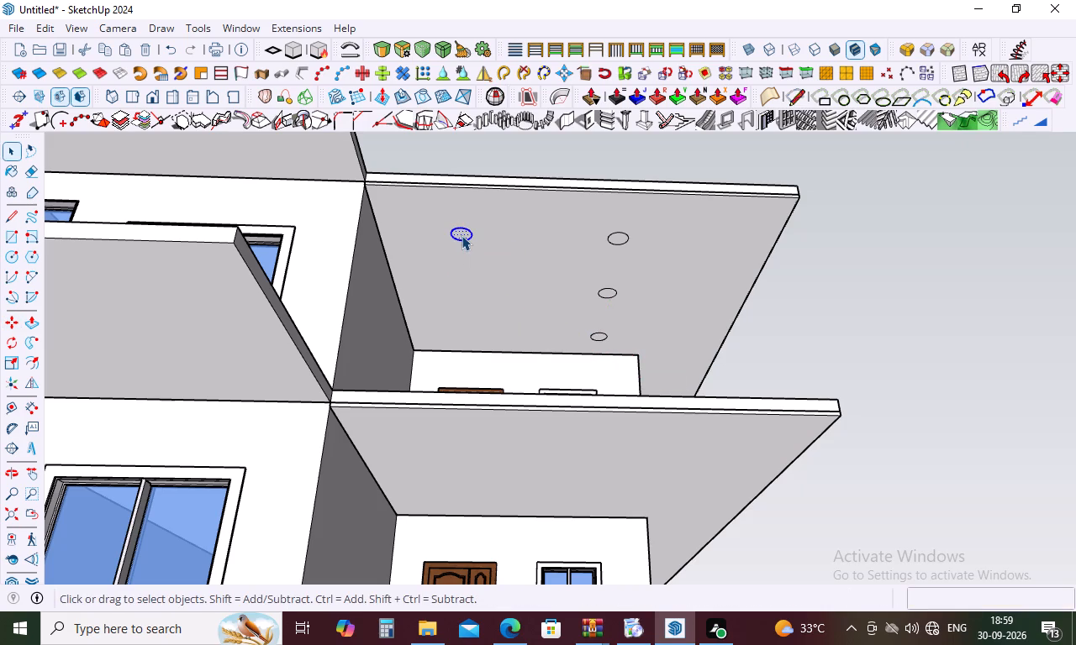
{"action": "key", "text": "m"}
{"action": "left_click", "coordinate": [462, 235]}
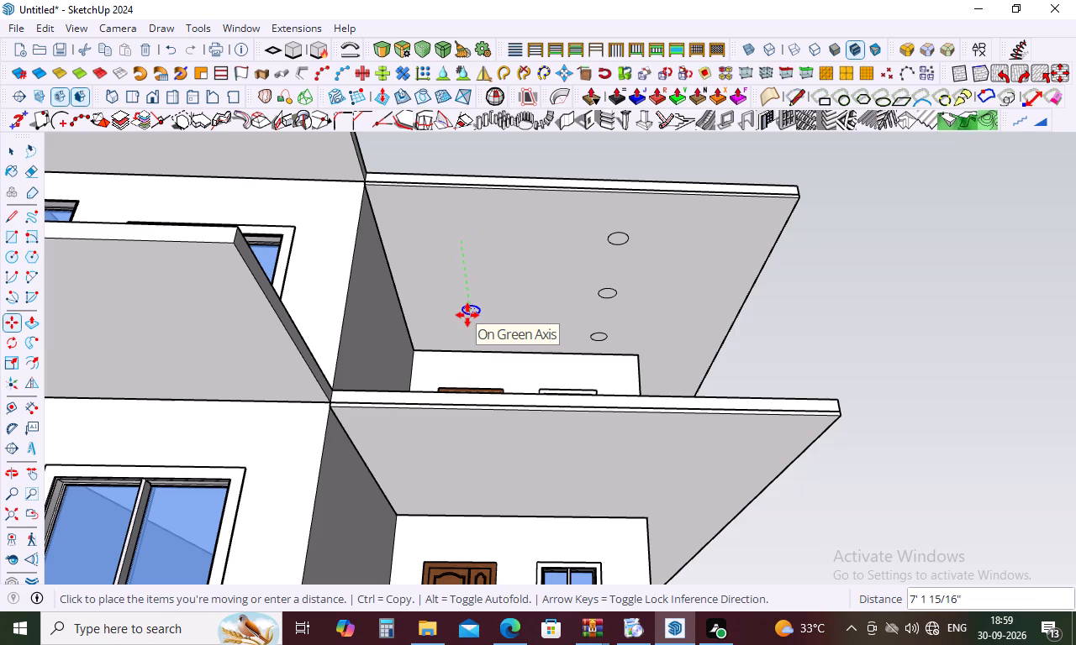
{"action": "type", "text": "5'"}
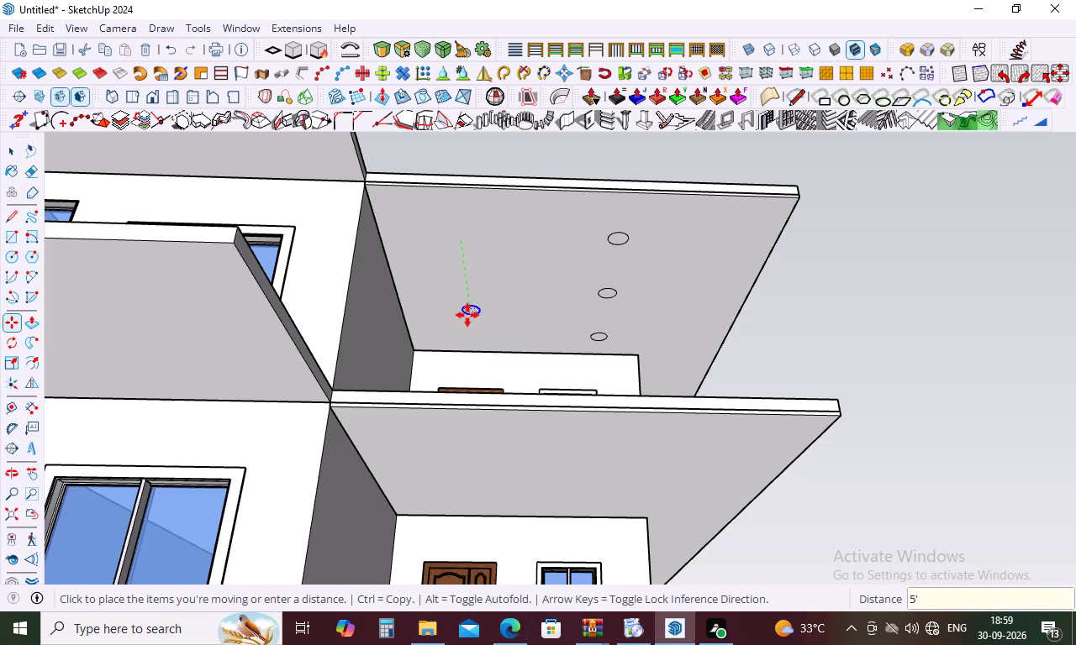
{"action": "key", "text": "BackSpace"}
{"action": "key", "text": "BackSpace"}
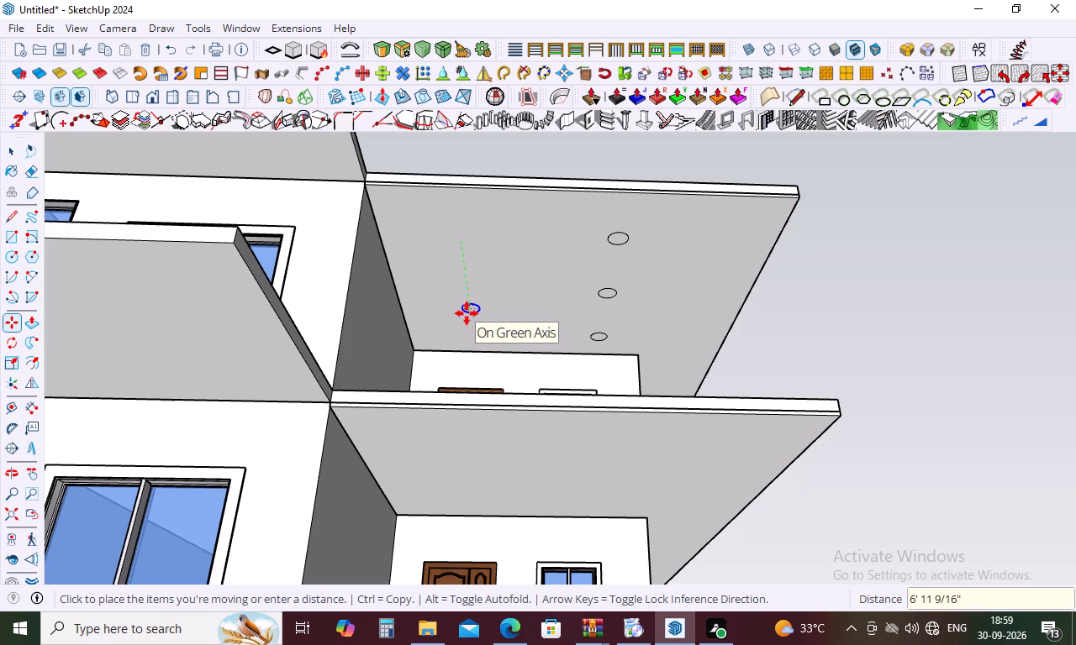
{"action": "type", "text": "5'"}
{"action": "key", "text": "Return"}
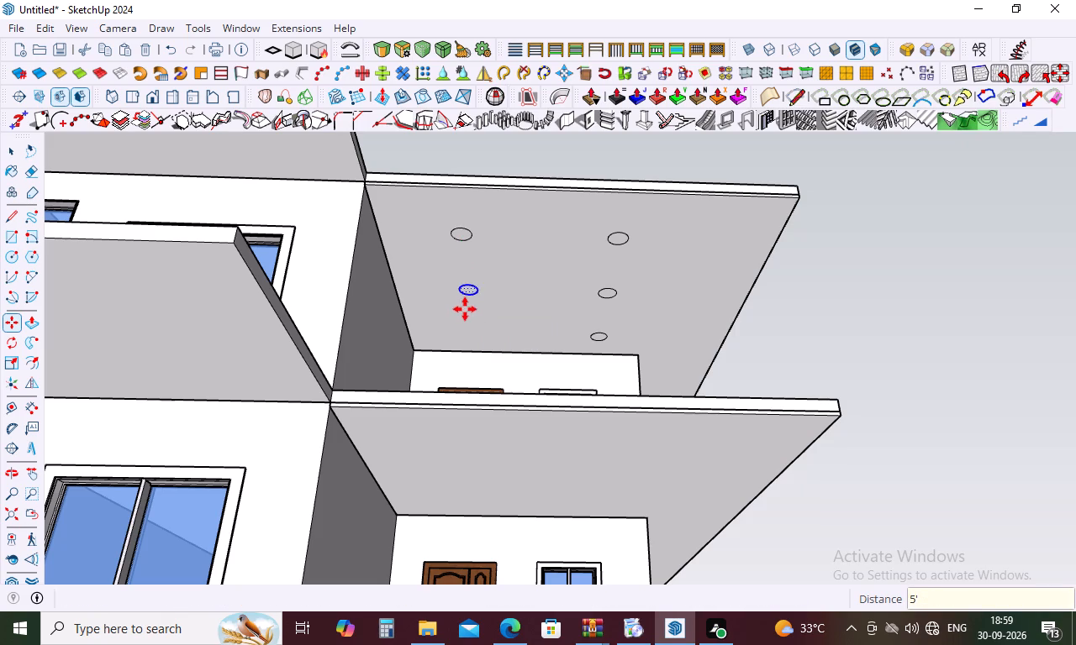
{"action": "left_click", "coordinate": [468, 293]}
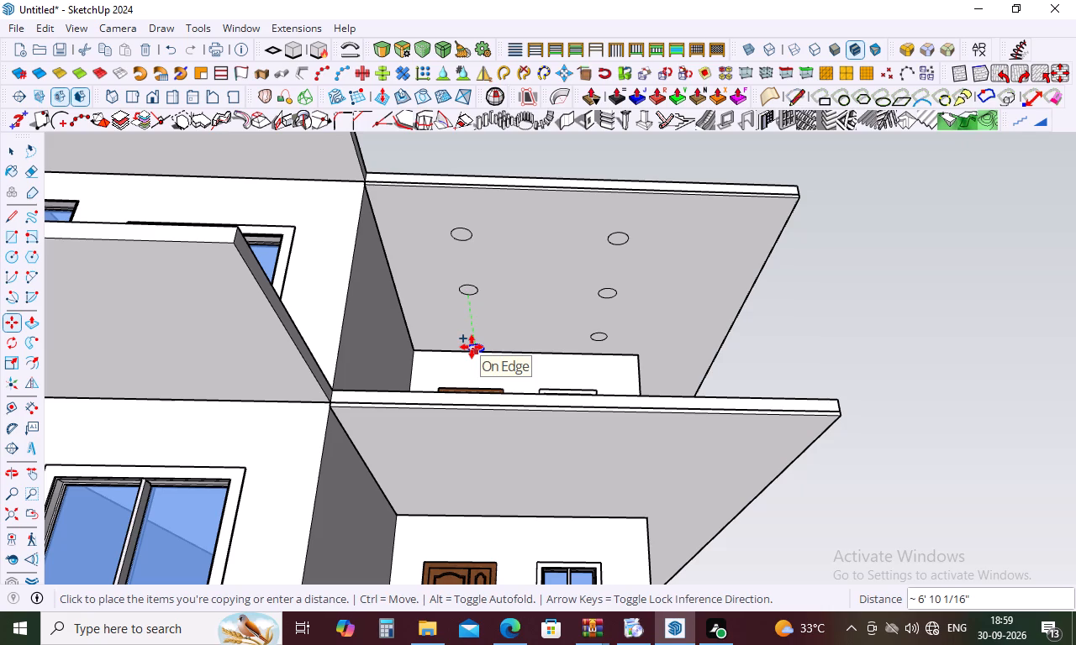
{"action": "type", "text": "5'"}
{"action": "key", "text": "Return"}
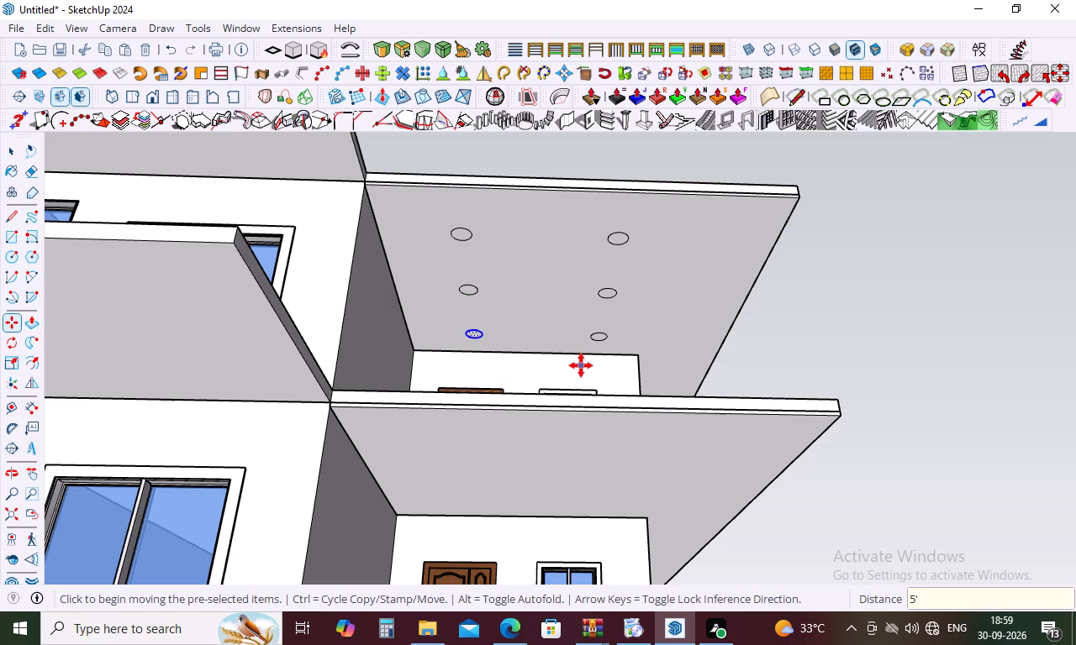
{"action": "key", "text": "Escape"}
{"action": "key", "text": "space"}
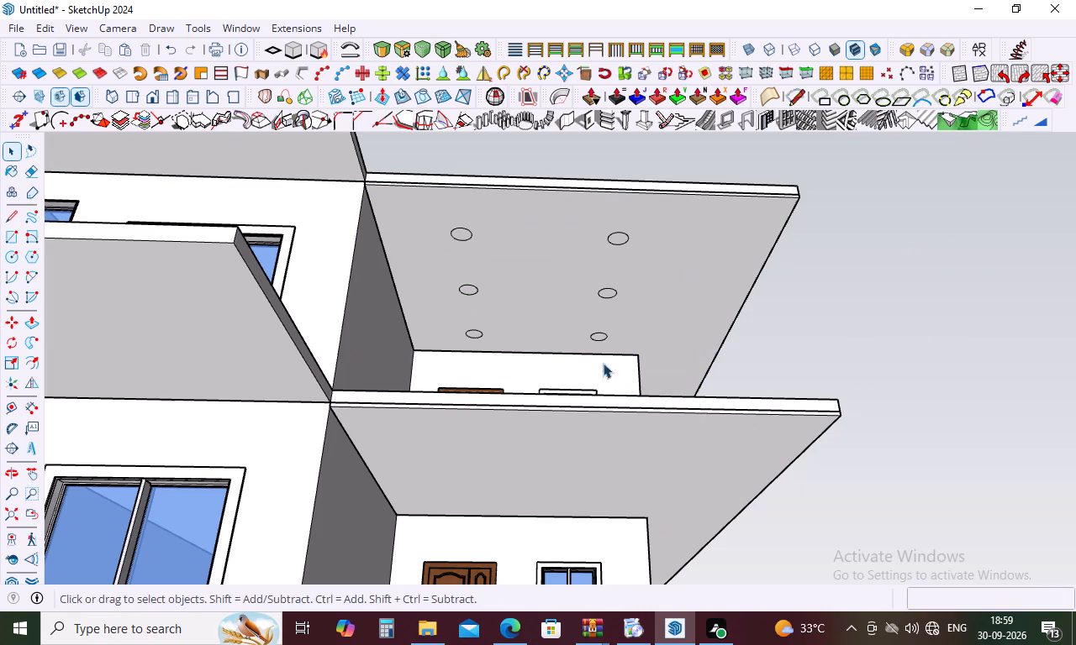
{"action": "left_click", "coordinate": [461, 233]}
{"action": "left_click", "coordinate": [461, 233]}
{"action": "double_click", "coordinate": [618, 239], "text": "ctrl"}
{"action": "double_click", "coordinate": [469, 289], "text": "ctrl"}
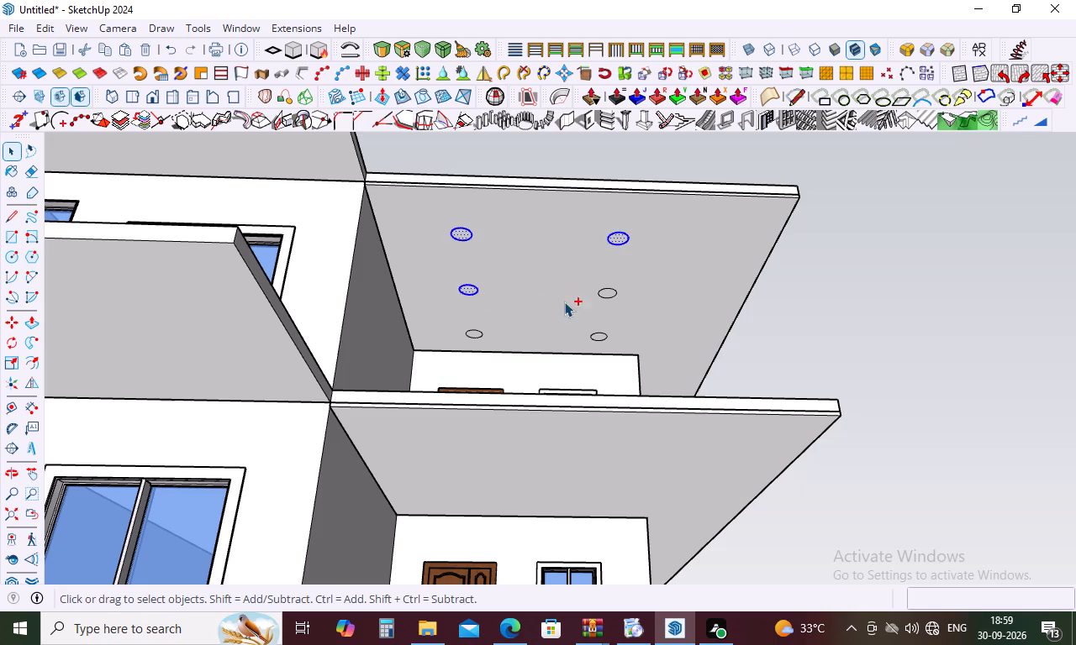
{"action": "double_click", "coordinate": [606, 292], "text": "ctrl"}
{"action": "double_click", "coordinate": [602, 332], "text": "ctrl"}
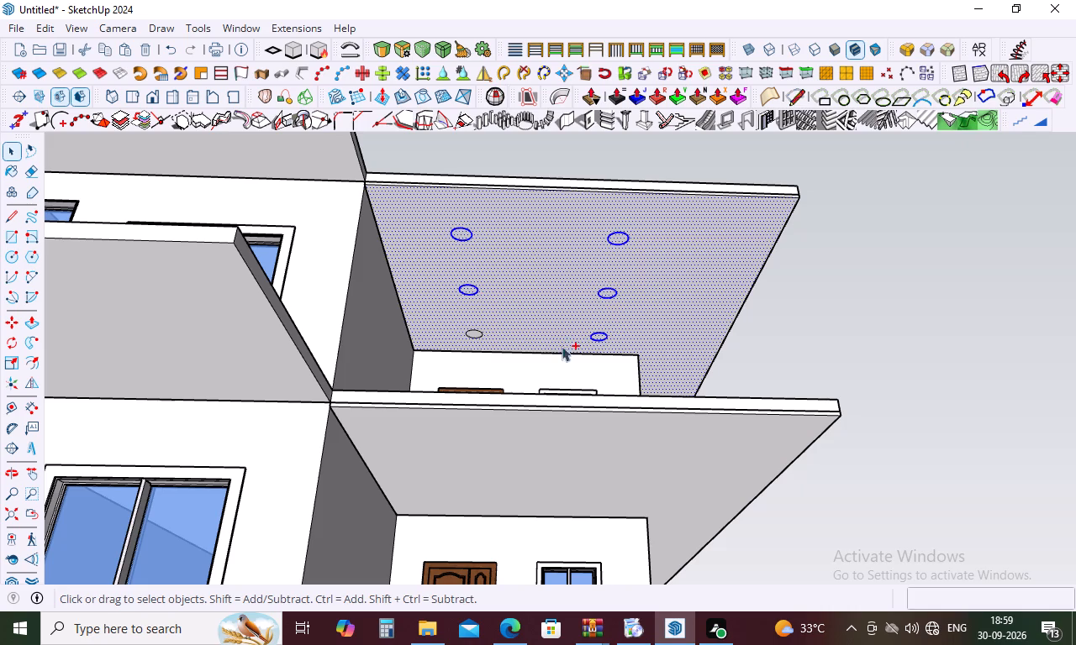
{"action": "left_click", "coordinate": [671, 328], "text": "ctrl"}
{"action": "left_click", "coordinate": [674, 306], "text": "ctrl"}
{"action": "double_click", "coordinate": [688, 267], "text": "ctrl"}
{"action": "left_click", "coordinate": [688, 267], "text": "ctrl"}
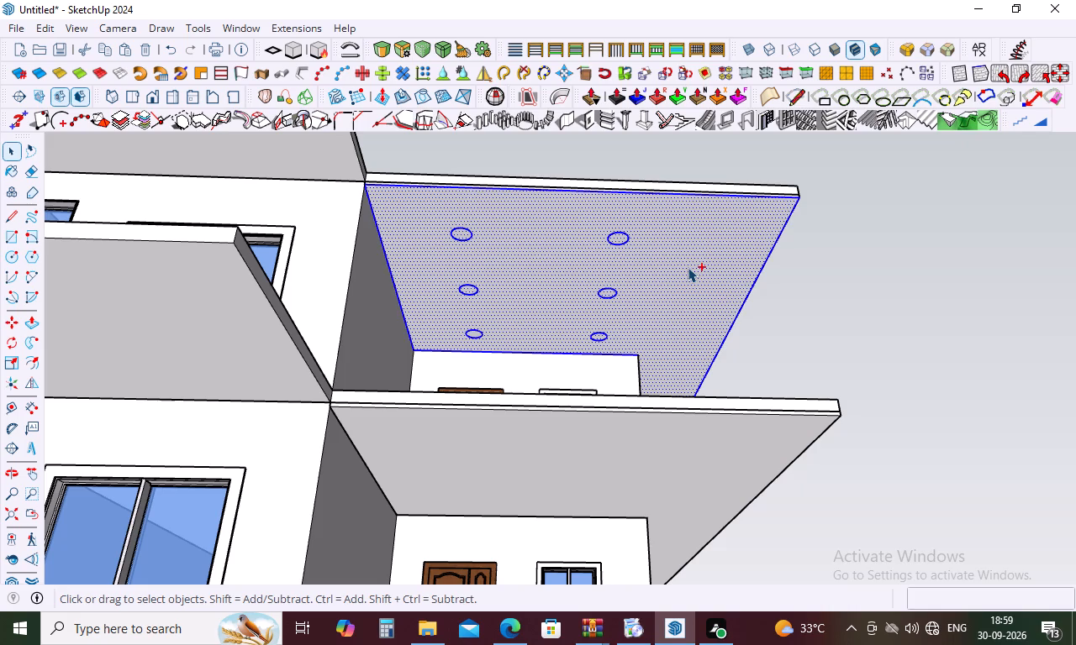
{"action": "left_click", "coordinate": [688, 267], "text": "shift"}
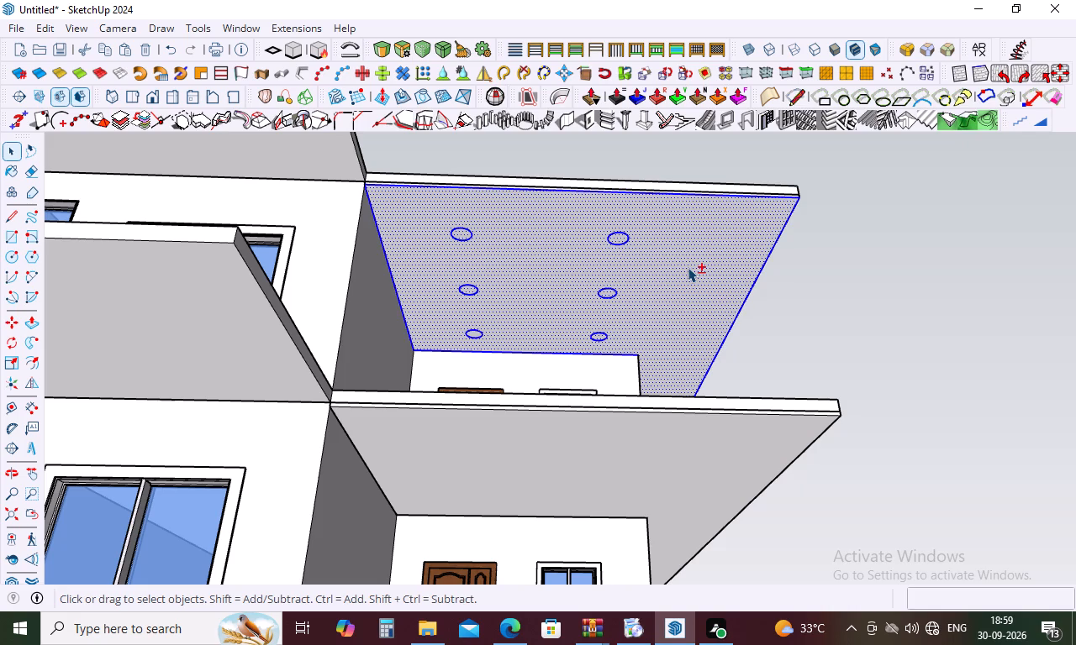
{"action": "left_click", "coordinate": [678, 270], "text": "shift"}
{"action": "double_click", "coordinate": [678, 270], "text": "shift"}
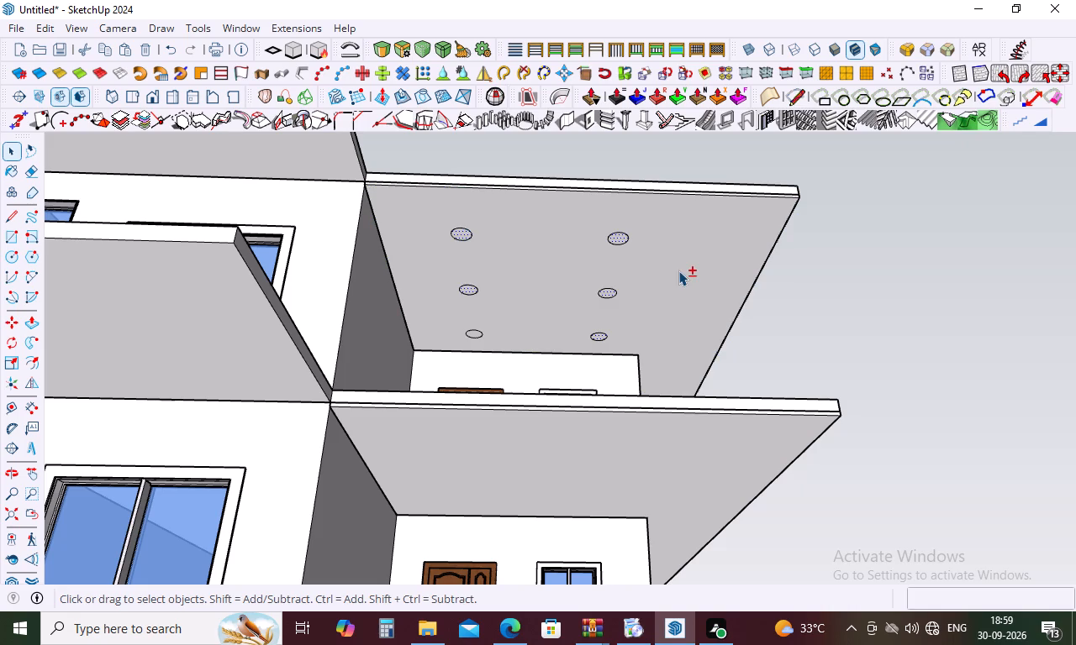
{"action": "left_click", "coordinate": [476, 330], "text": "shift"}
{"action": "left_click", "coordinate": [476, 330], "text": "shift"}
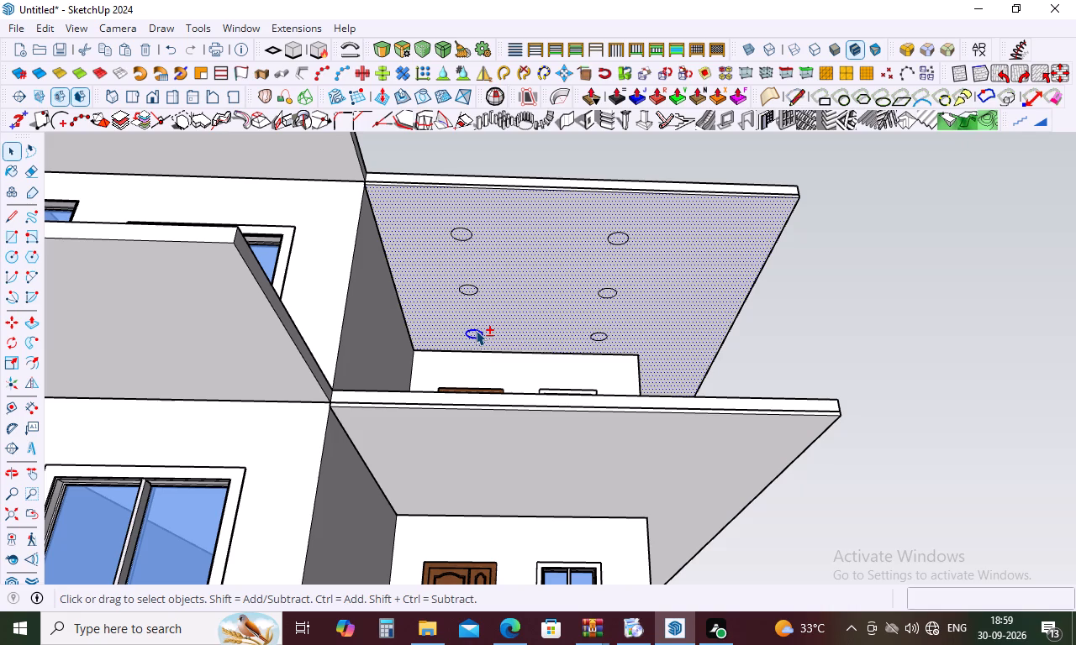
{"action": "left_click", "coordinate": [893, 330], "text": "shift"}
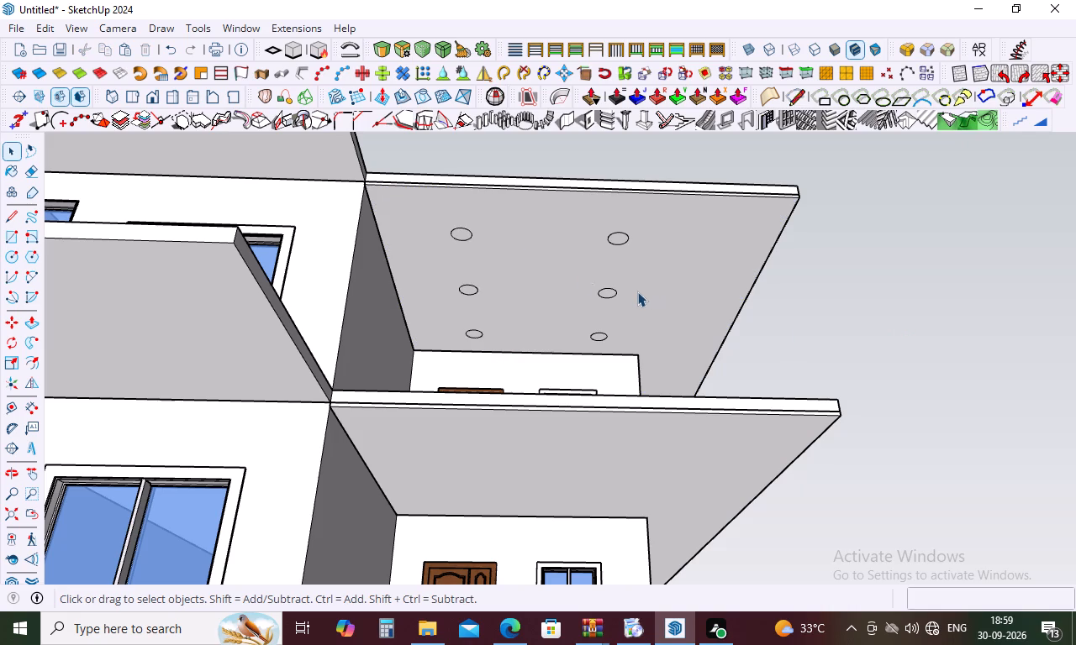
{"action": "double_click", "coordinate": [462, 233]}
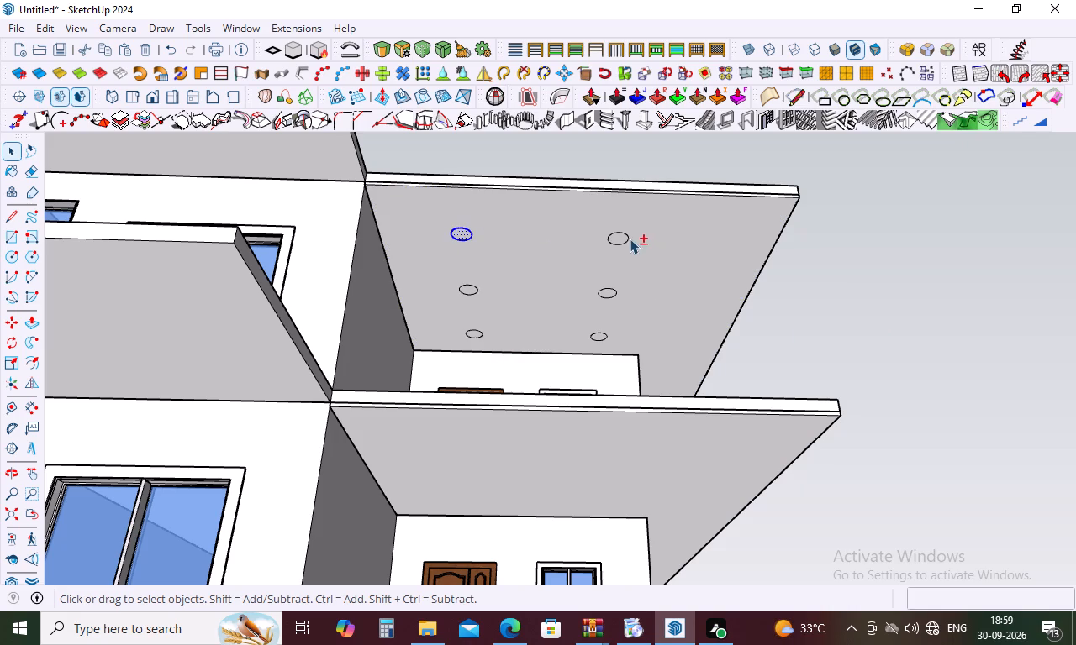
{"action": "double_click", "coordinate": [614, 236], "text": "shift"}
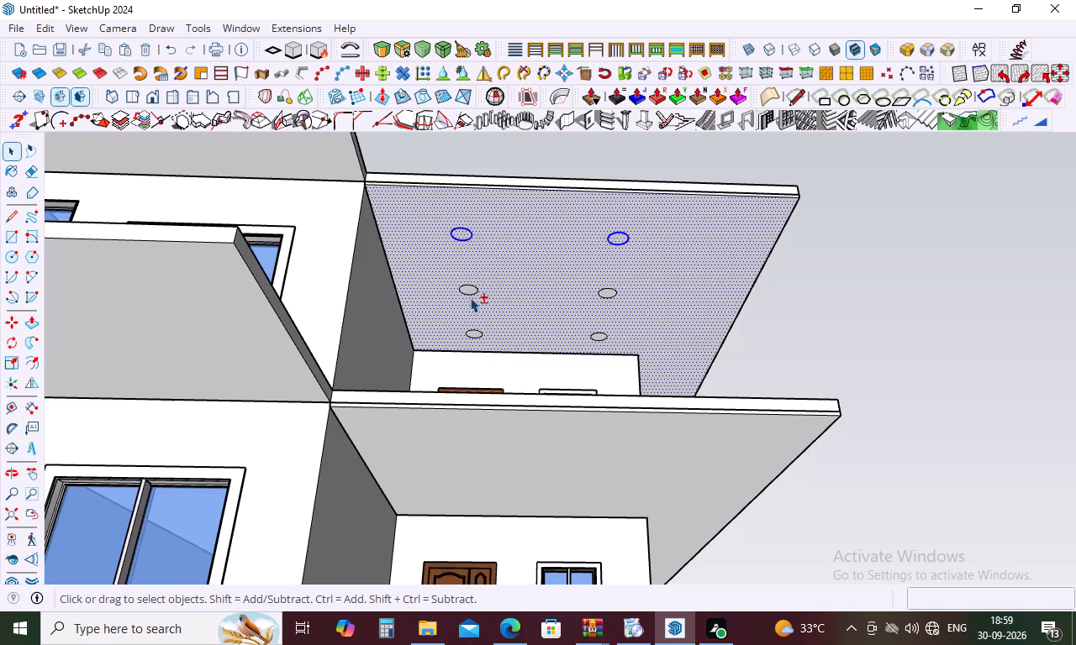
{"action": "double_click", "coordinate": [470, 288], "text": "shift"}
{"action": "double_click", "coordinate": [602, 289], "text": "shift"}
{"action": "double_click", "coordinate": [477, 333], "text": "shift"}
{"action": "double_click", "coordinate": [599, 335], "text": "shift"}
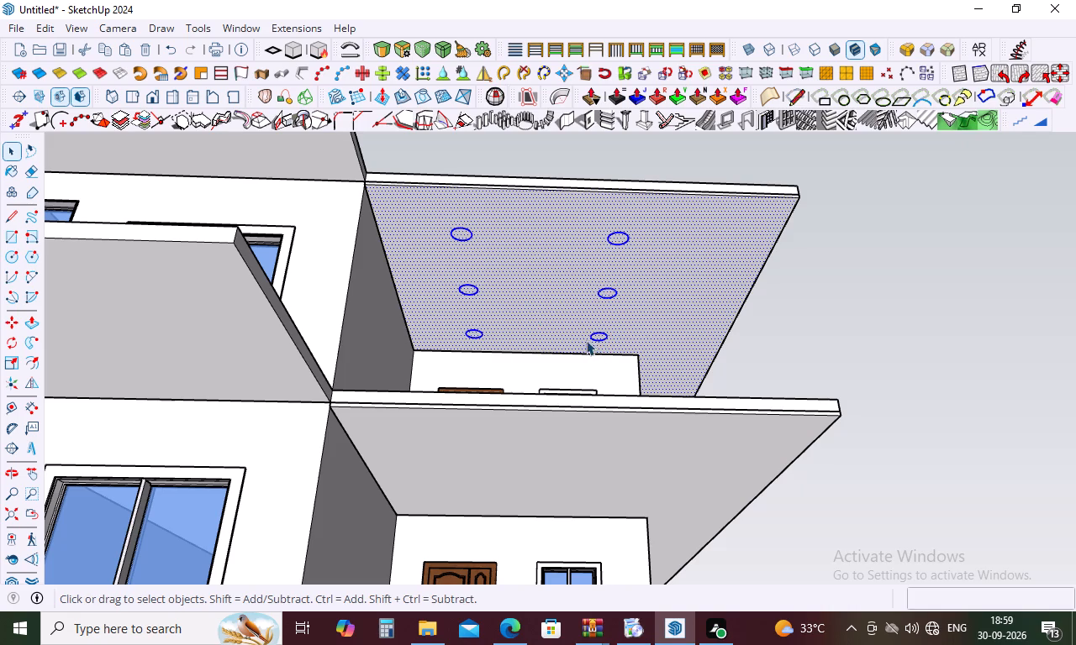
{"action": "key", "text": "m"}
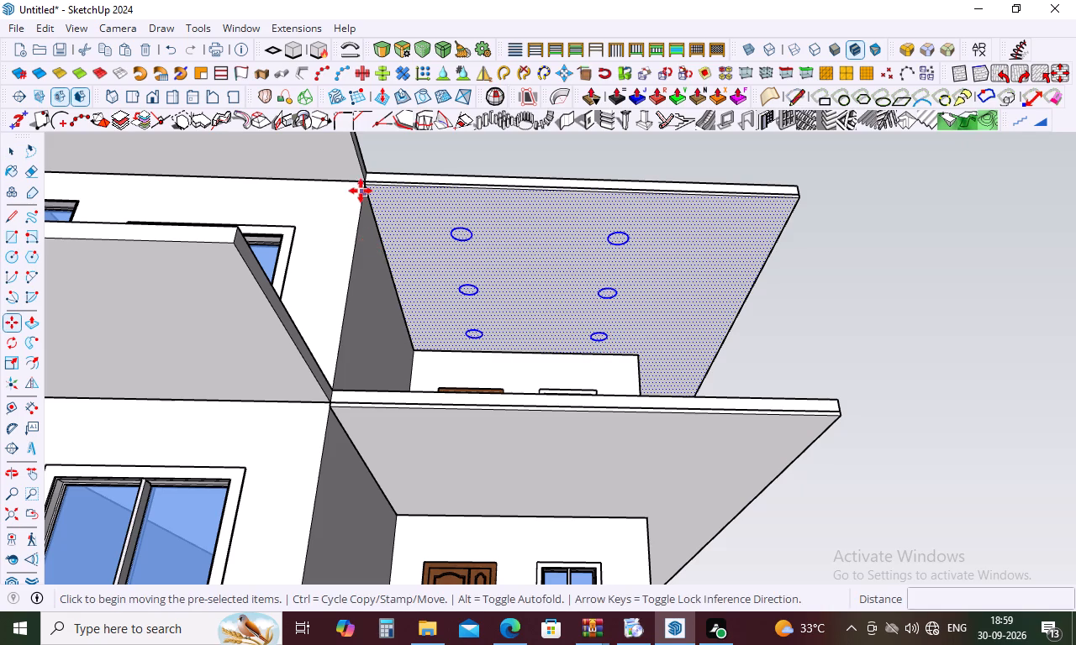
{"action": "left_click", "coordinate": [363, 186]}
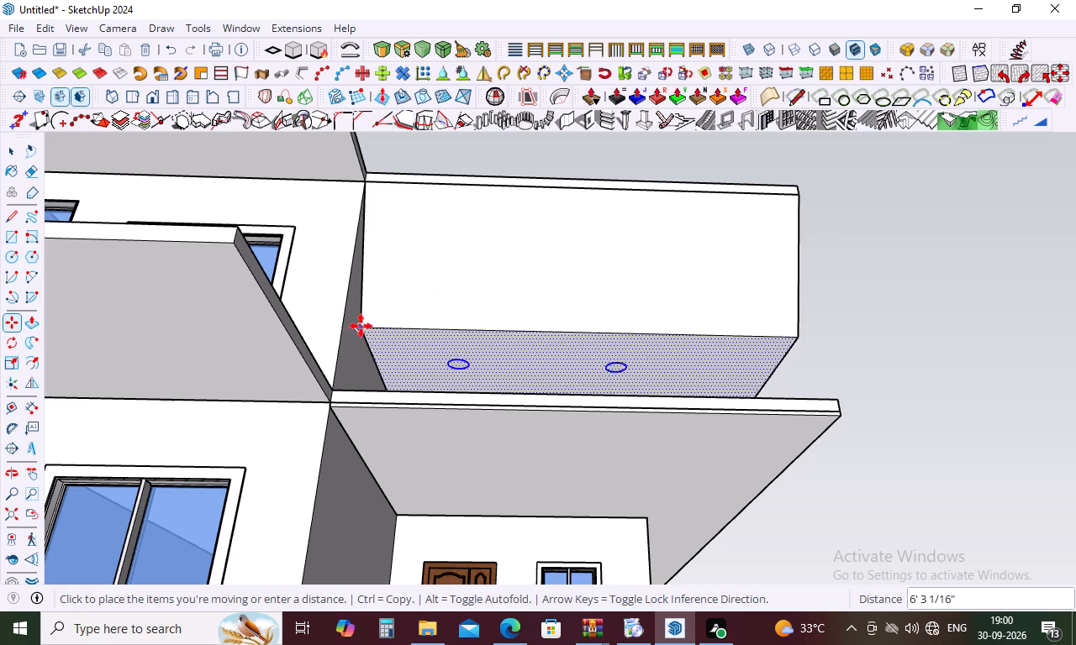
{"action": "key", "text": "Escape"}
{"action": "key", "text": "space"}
Group the upper soffit together with the six circles drawn on its underside.
{"action": "triple_click", "coordinate": [732, 259]}
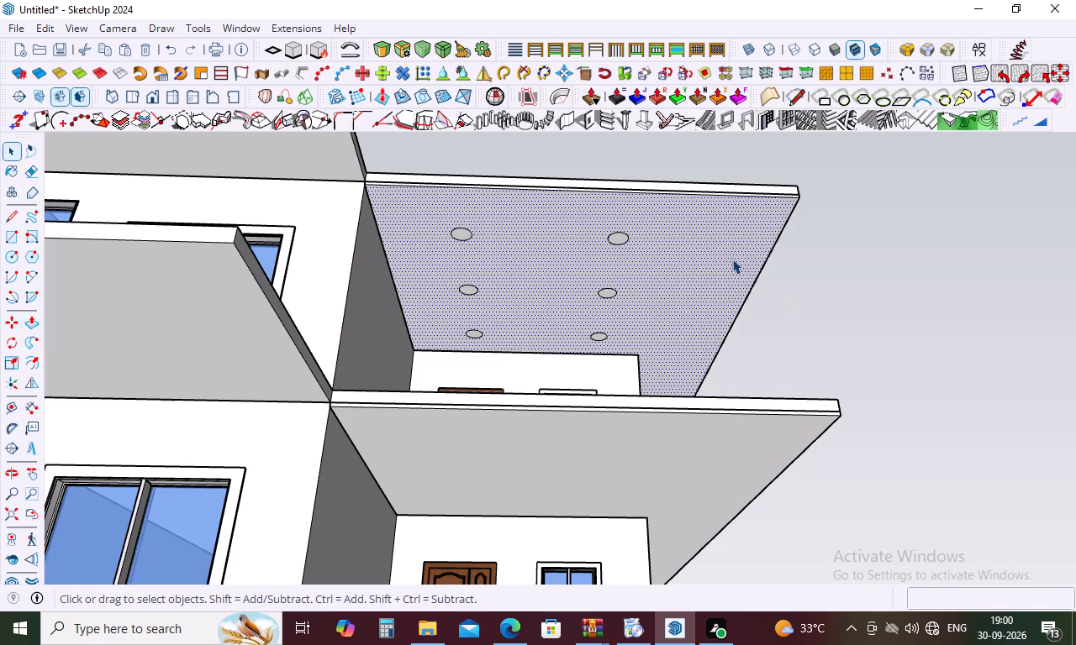
{"action": "triple_click", "coordinate": [732, 259]}
{"action": "triple_click", "coordinate": [732, 259]}
{"action": "right_click", "coordinate": [732, 259]}
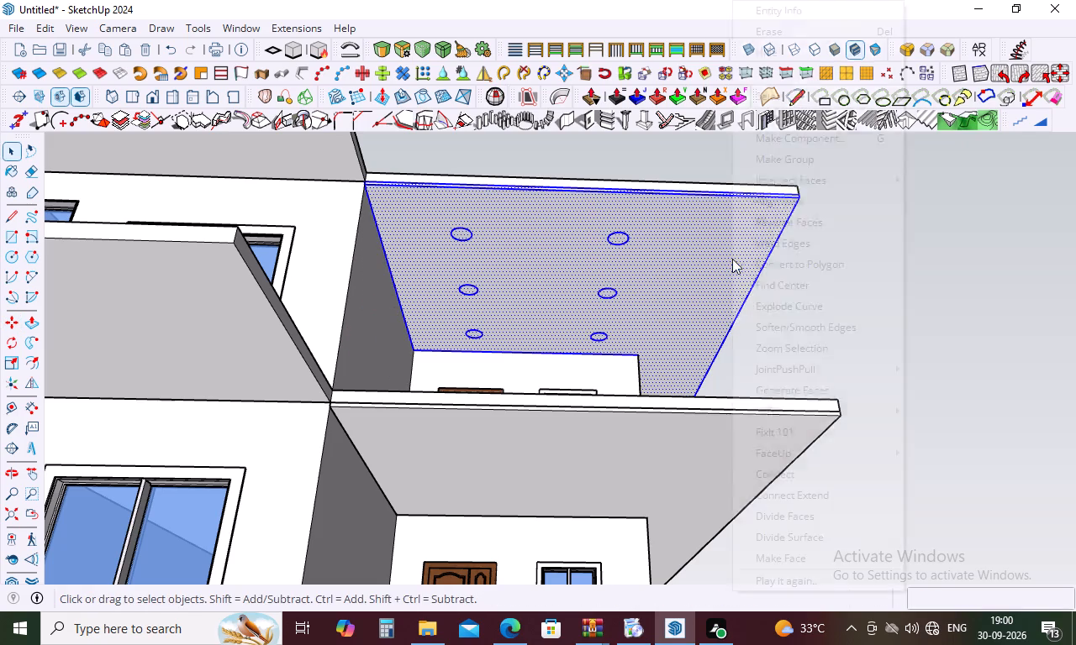
{"action": "left_click", "coordinate": [823, 161]}
{"action": "left_click", "coordinate": [974, 344]}
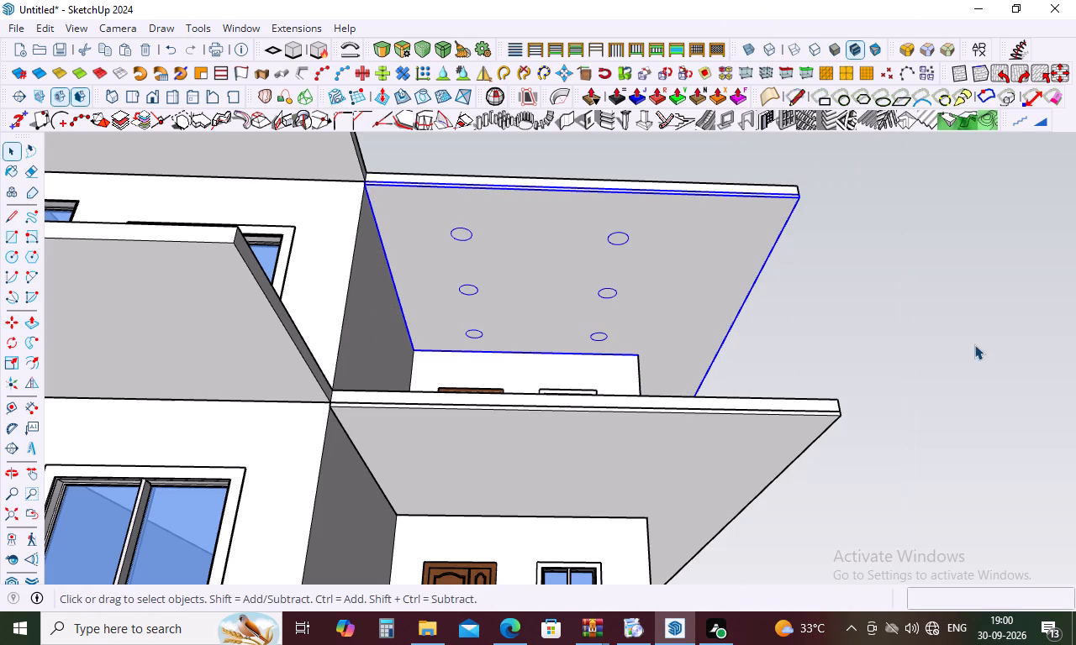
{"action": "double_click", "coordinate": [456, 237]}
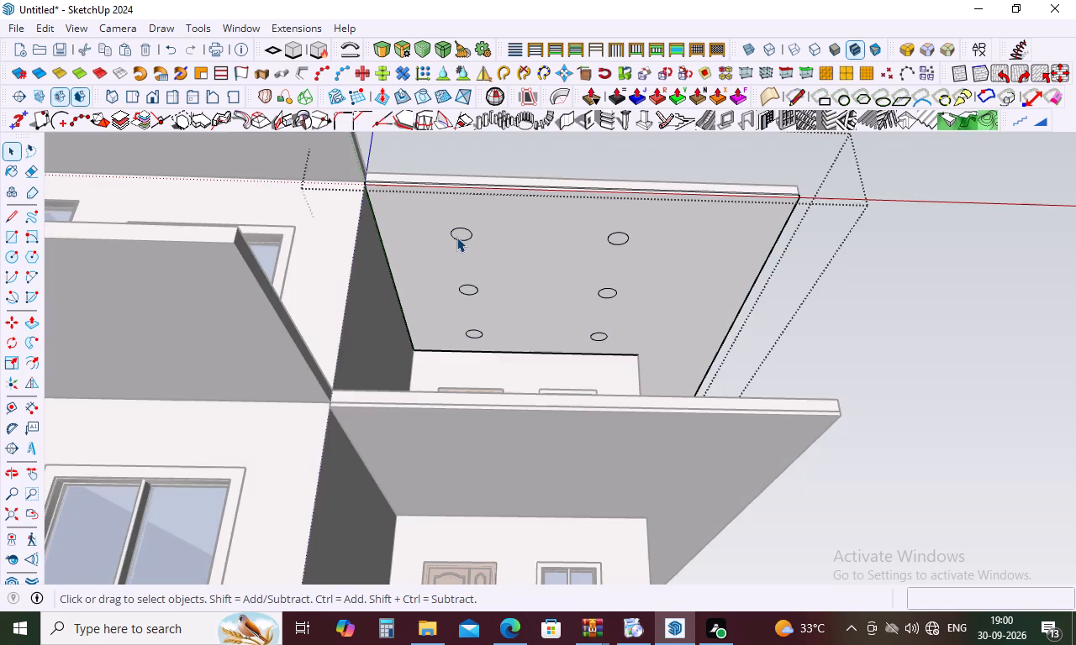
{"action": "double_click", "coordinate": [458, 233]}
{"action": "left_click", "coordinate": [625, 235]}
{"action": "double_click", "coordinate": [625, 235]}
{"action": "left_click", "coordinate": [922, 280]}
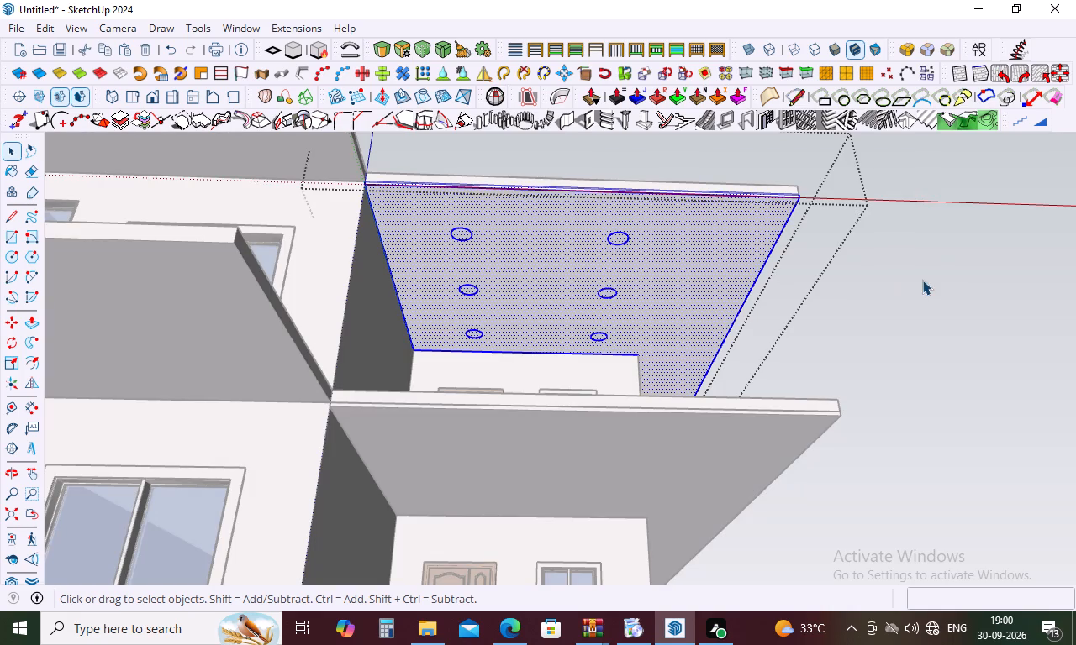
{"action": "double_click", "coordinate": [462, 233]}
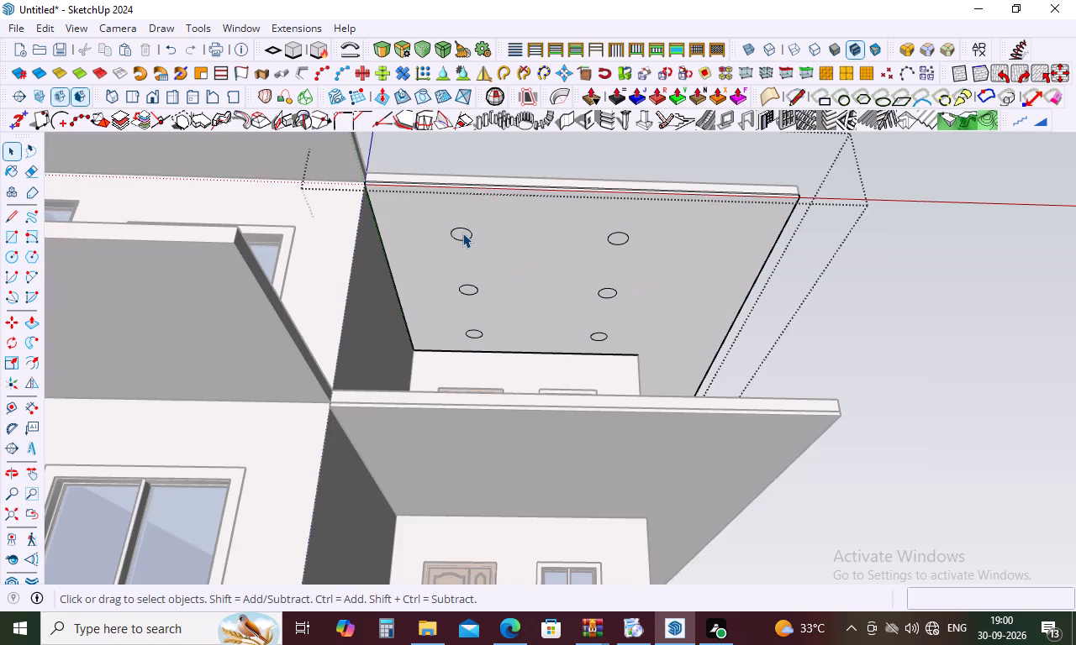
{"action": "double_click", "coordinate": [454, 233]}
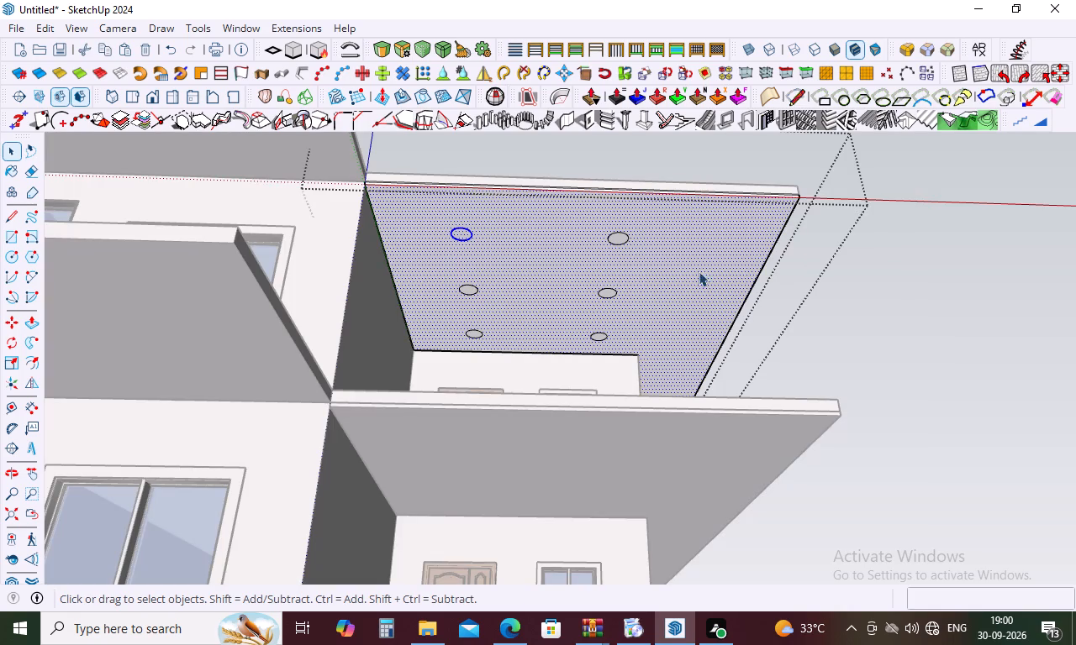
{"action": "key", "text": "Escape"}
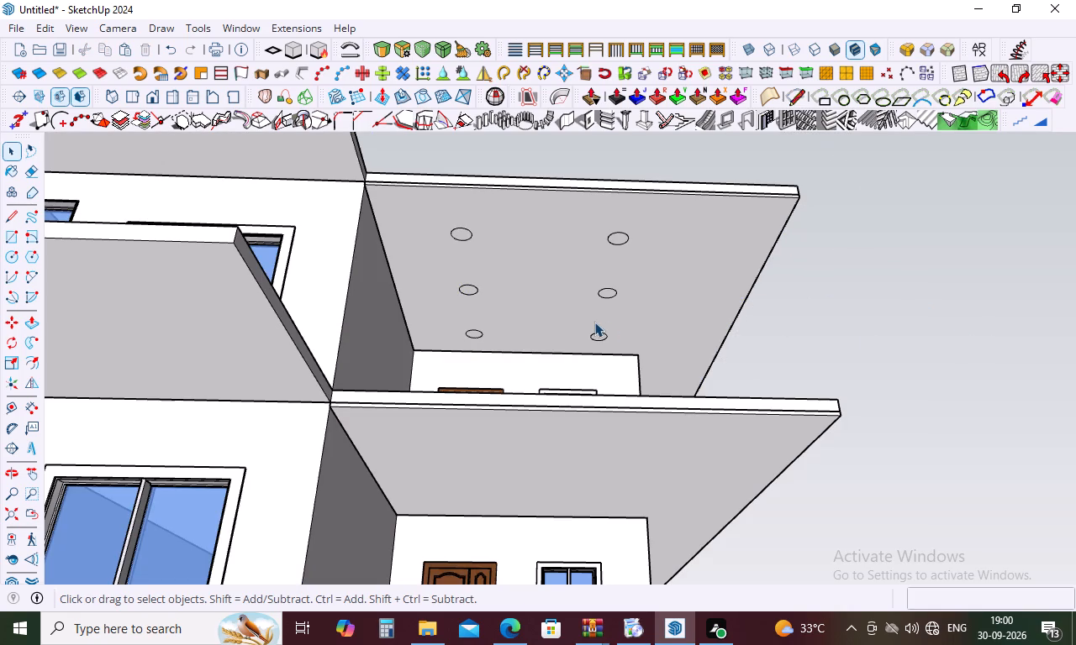
Draw a circle of 6" radius on the lower soffit near its front edge and the side wall.
{"action": "middle_click_drag", "start_coordinate": [511, 391], "coordinate": [515, 309]}
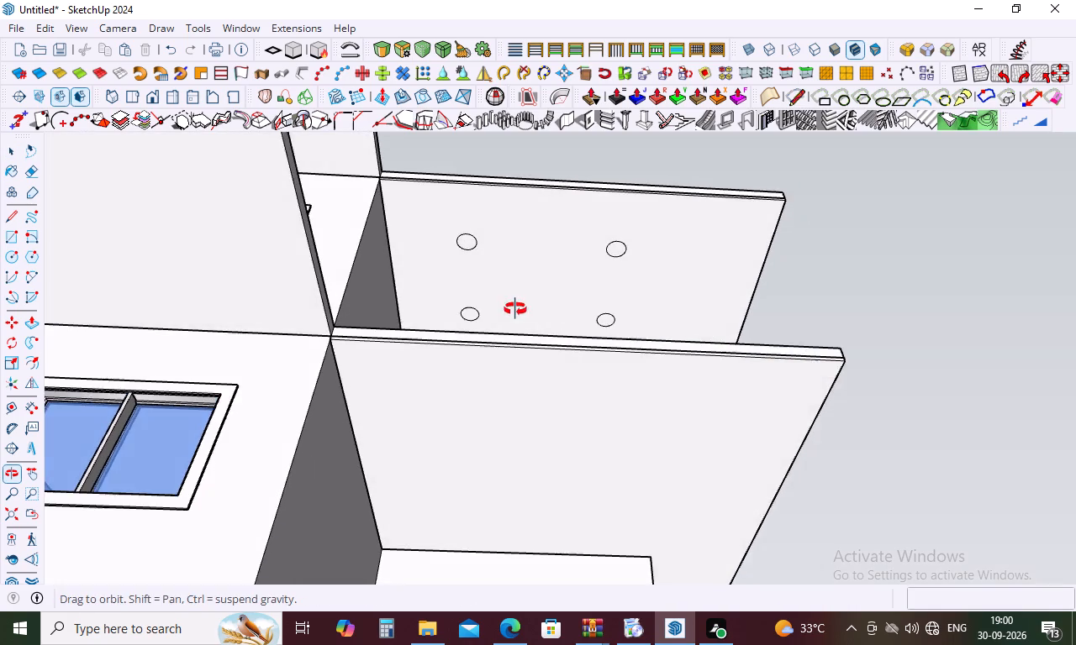
{"action": "middle_click_drag", "start_coordinate": [515, 309], "coordinate": [518, 294]}
{"action": "key", "text": "c"}
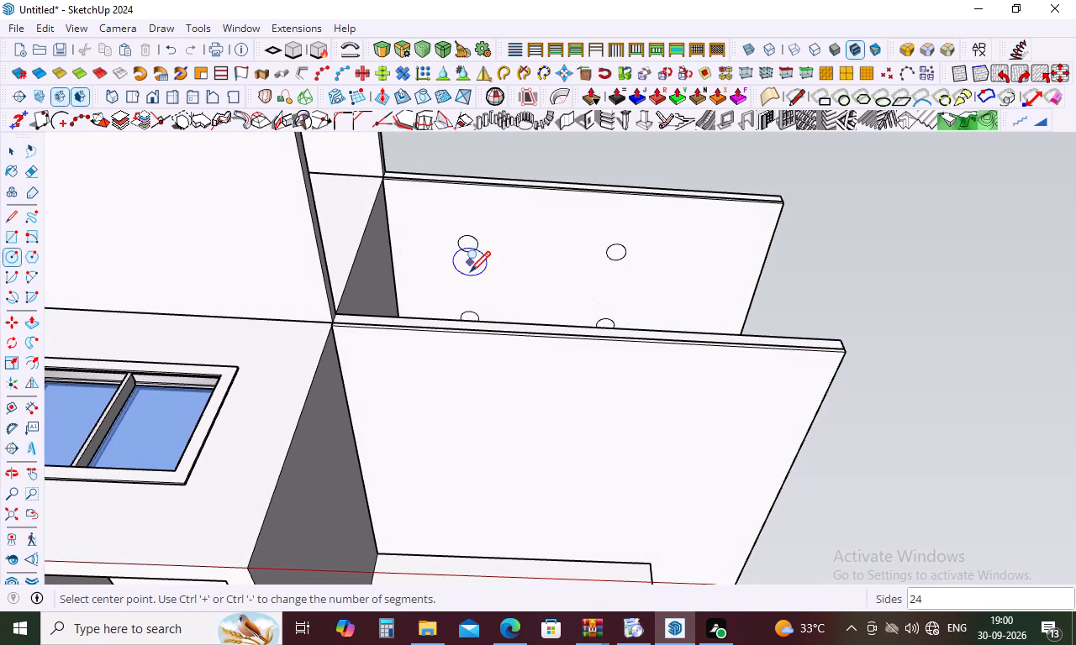
{"action": "left_click", "coordinate": [462, 375]}
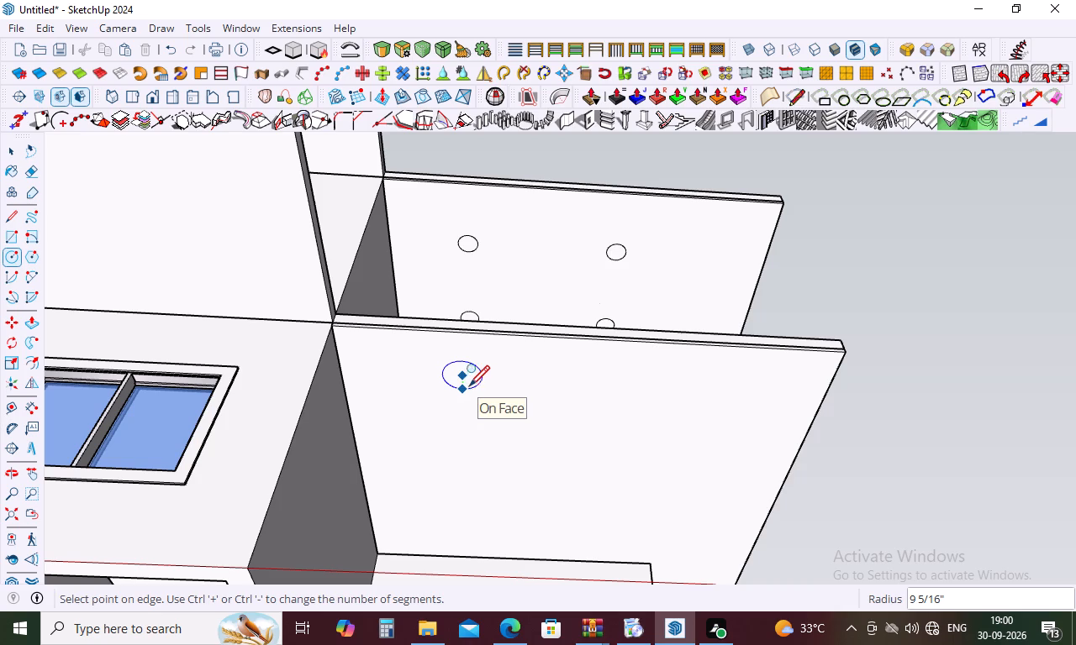
{"action": "scroll", "coordinate": [471, 371], "scroll_direction": "down", "scroll_amount": 3}
{"action": "key", "text": "Escape"}
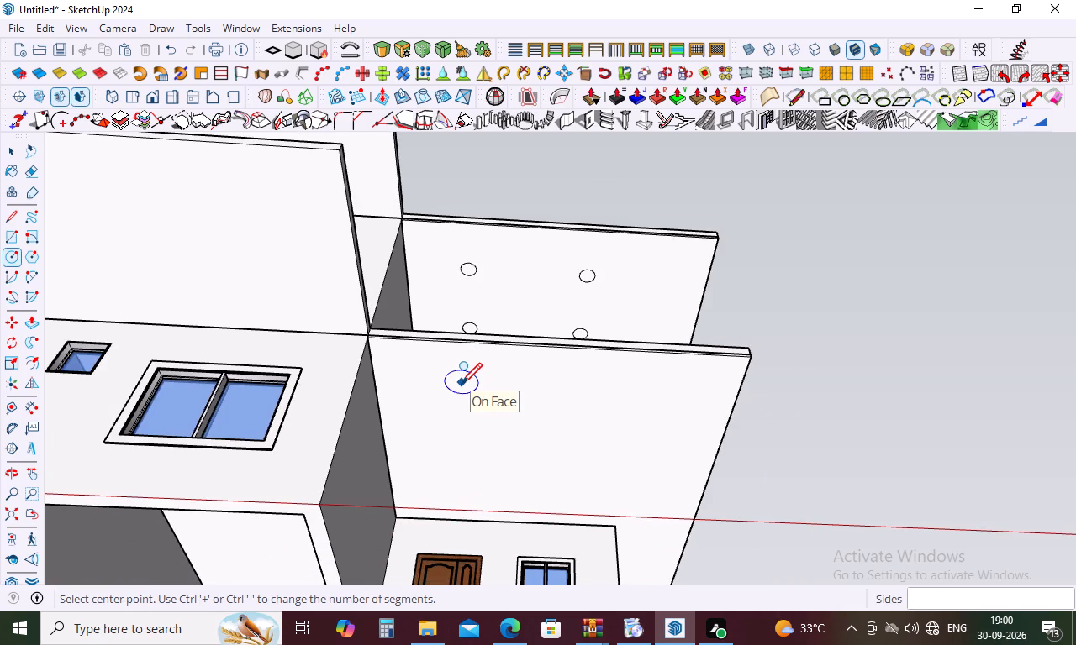
{"action": "left_click", "coordinate": [459, 380]}
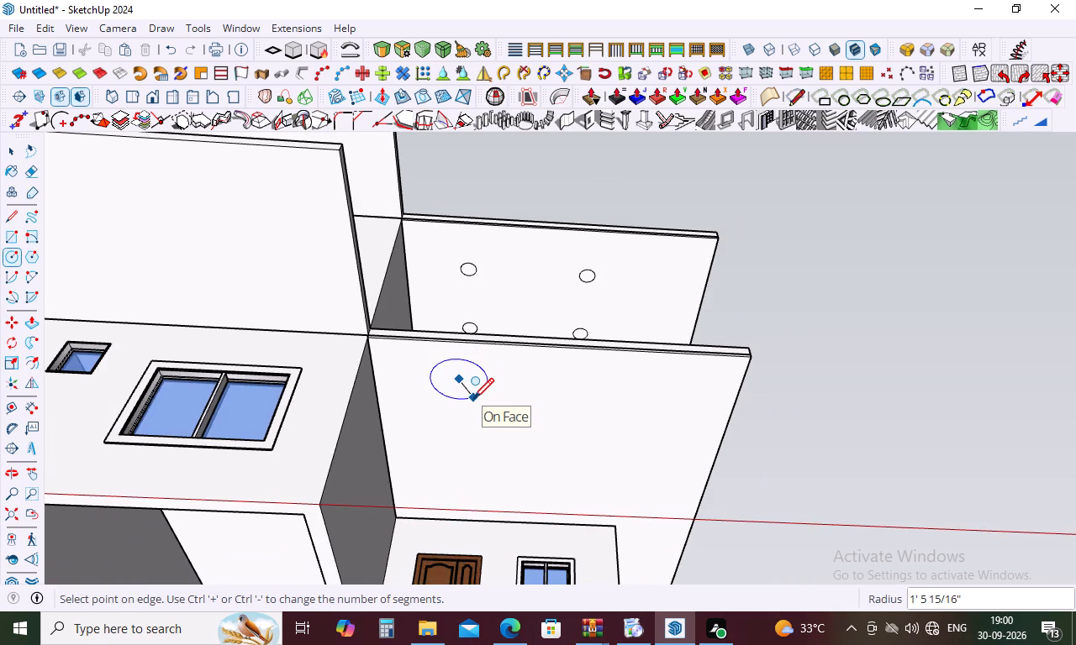
{"action": "type", "text": "6\""}
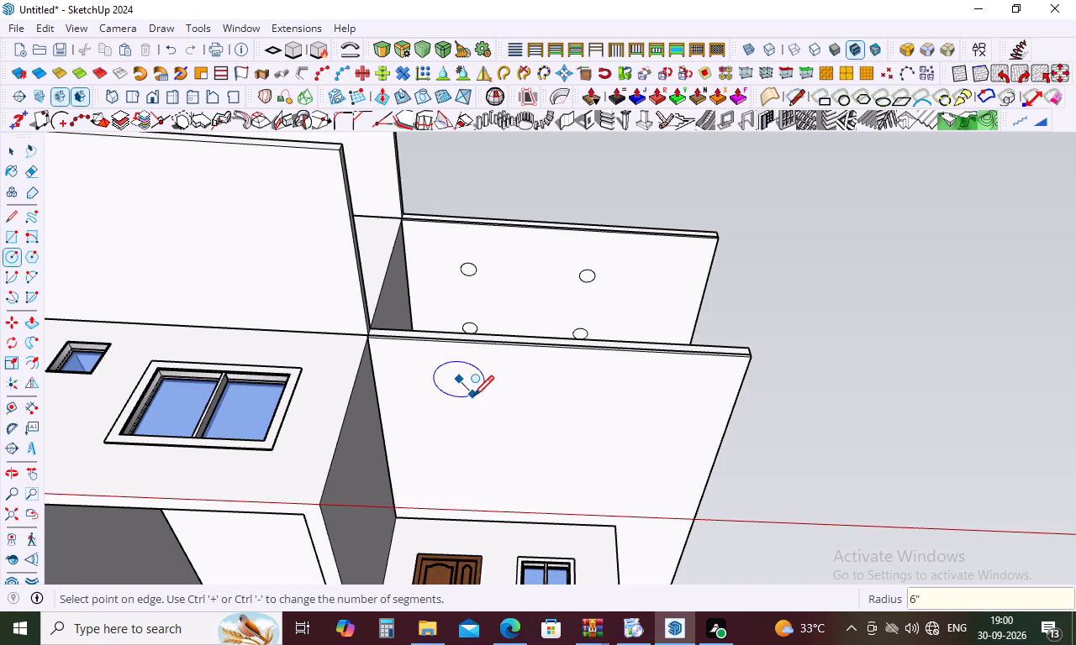
{"action": "key", "text": "Return"}
{"action": "key", "text": "space"}
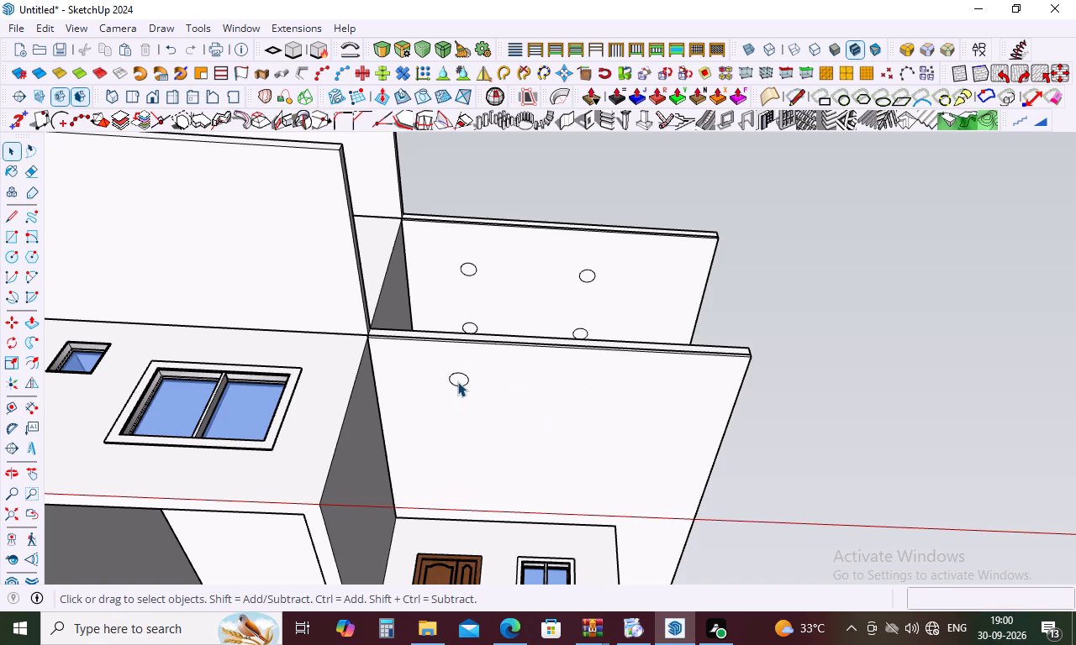
Copy the circle with its face about 6' 11" away from the side wall, parallel to the lower soffit's front edge.
{"action": "double_click", "coordinate": [457, 381]}
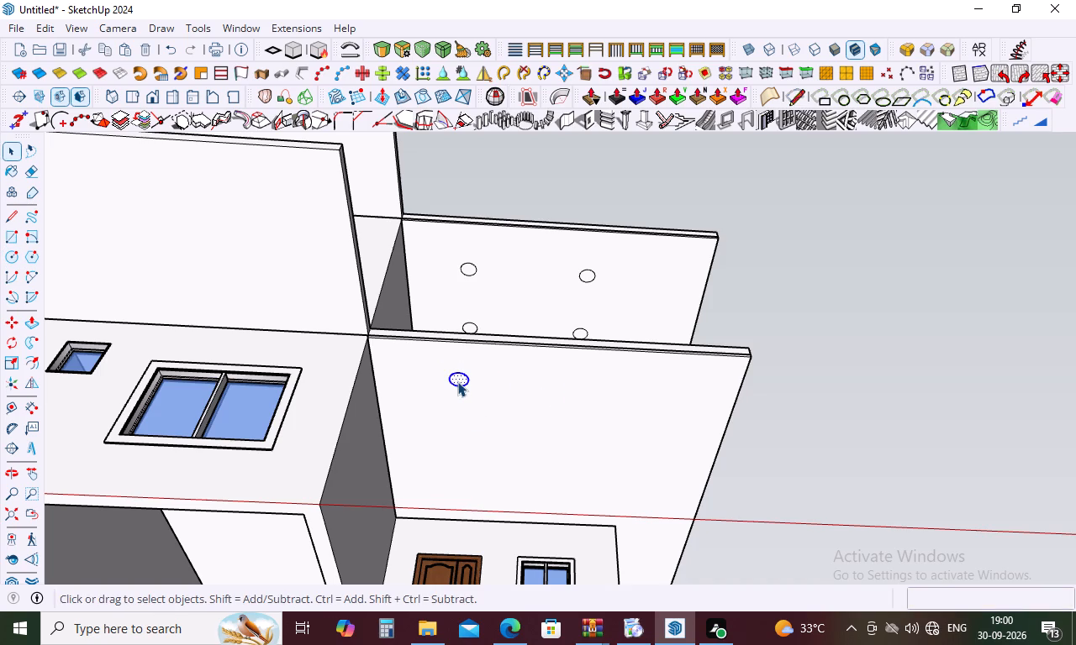
{"action": "key", "text": "m"}
{"action": "left_click", "coordinate": [457, 379]}
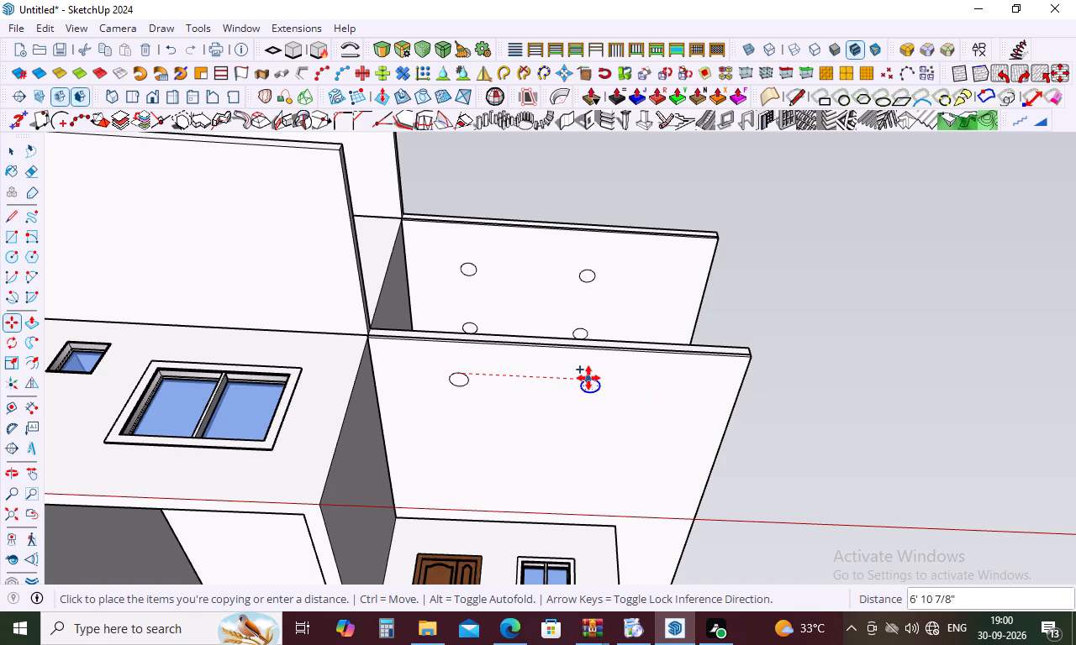
{"action": "left_click", "coordinate": [588, 378]}
Copy the lower soffit's second circle 5' towards the door wall, and copy that one another 5' to complete the row.
{"action": "left_click", "coordinate": [594, 387]}
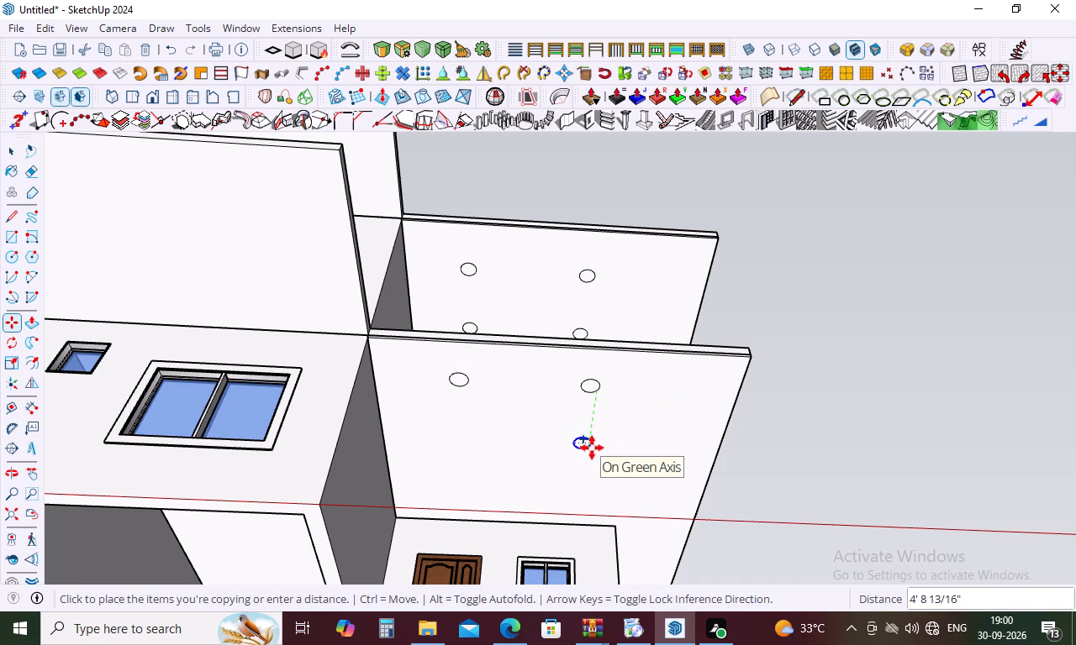
{"action": "type", "text": "5'"}
{"action": "key", "text": "Return"}
{"action": "left_click", "coordinate": [580, 448]}
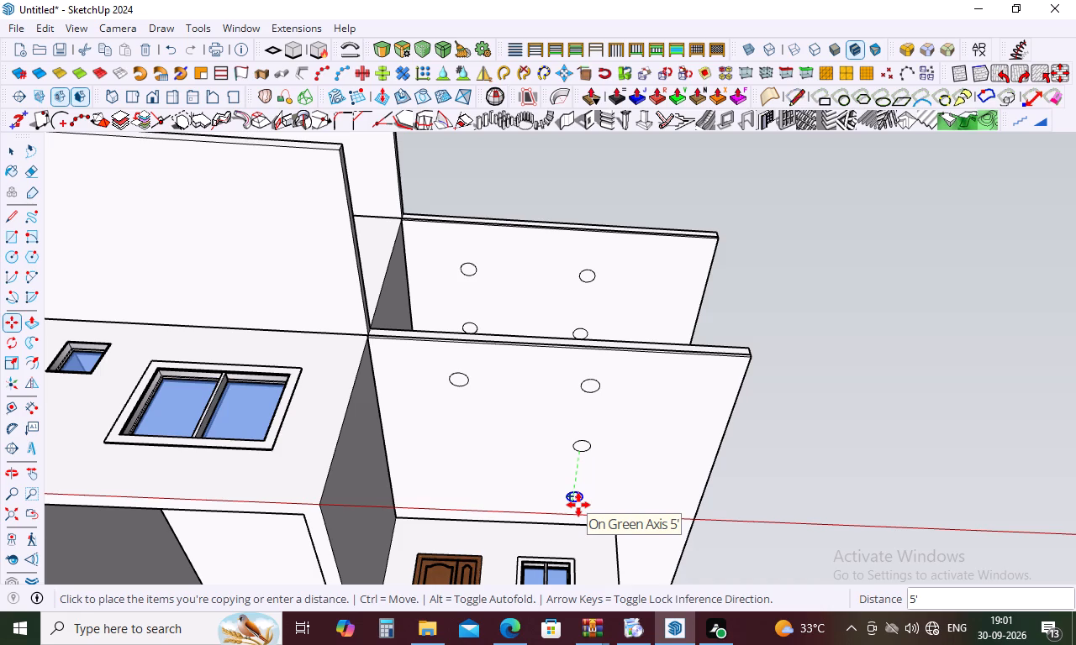
{"action": "key", "text": "Return"}
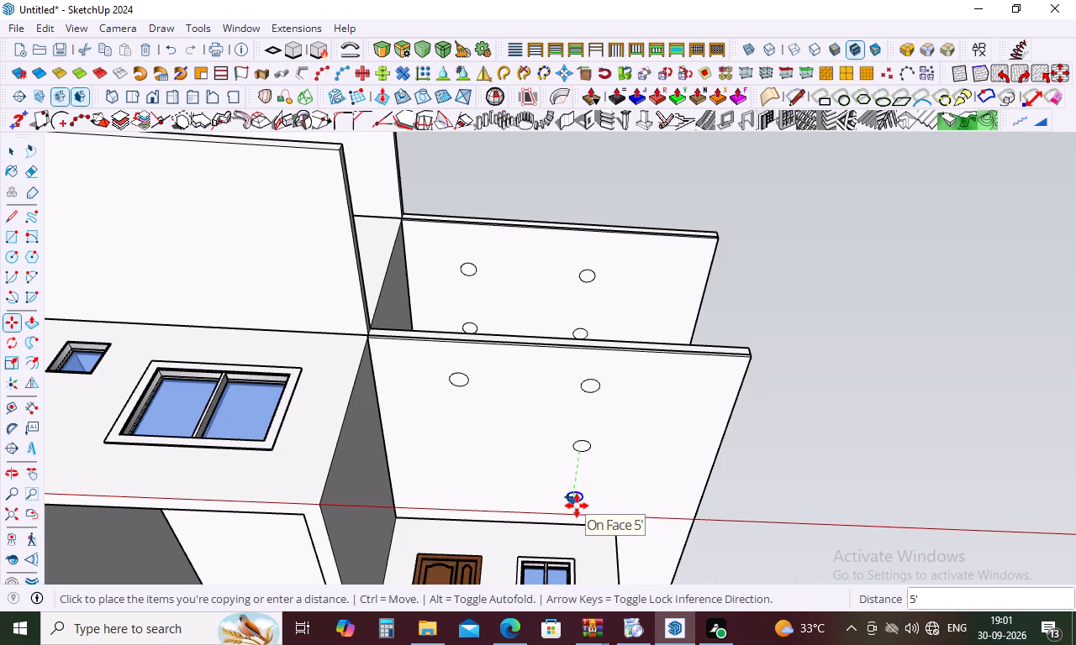
{"action": "left_click", "coordinate": [577, 506]}
{"action": "left_click", "coordinate": [572, 501]}
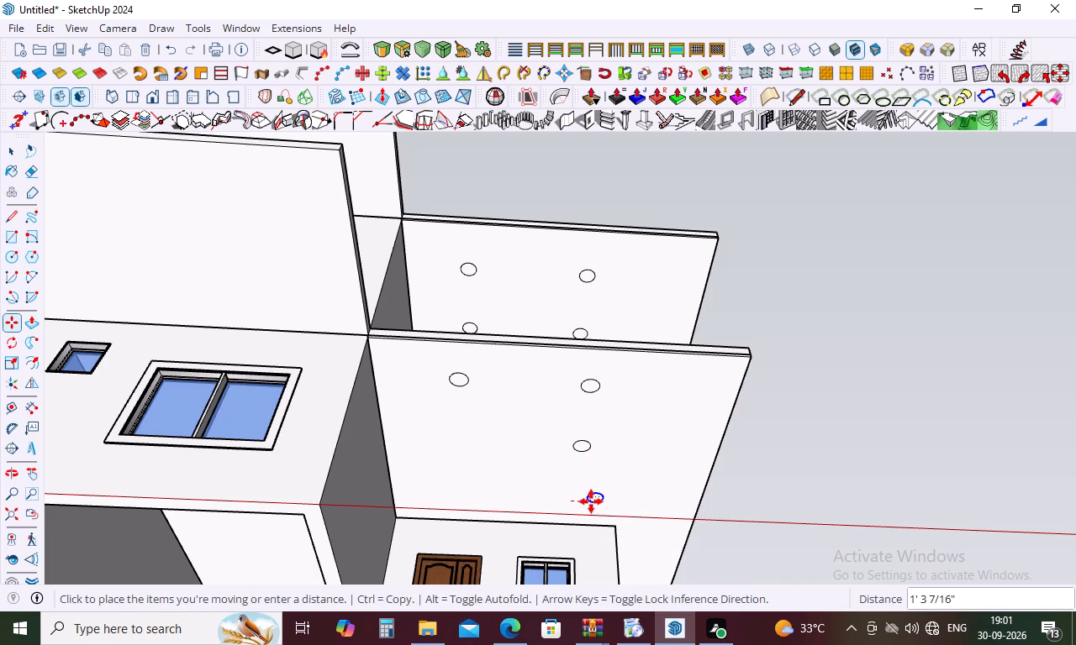
{"action": "key", "text": "Escape"}
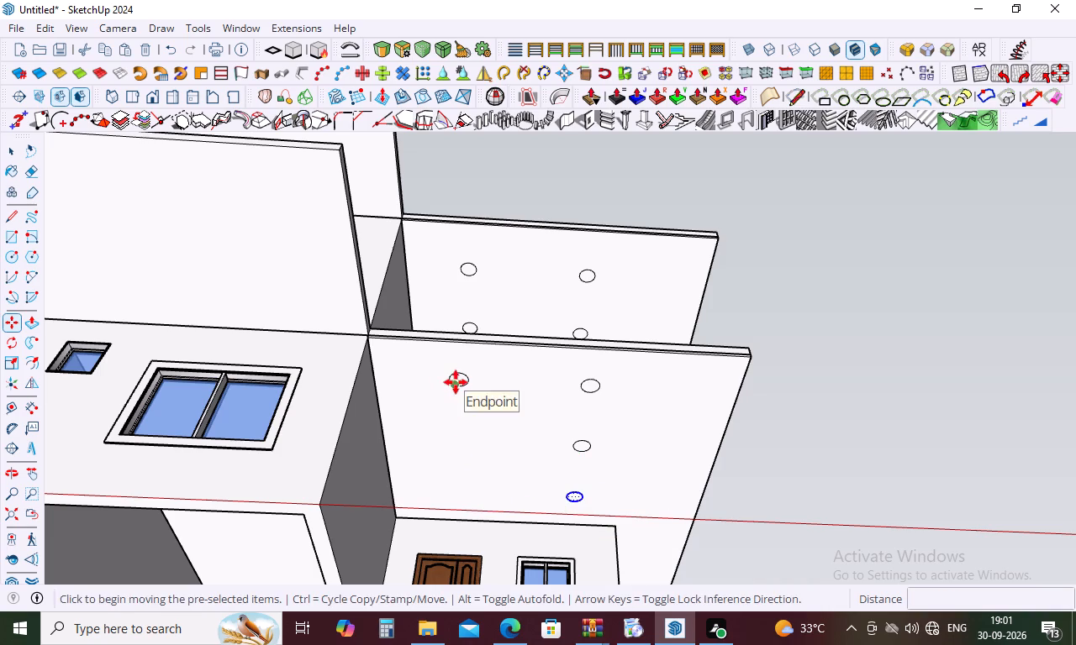
Copy the circle nearest the side wall 5' towards the door wall, and copy that one another 5' in the same direction.
{"action": "key", "text": "space"}
{"action": "double_click", "coordinate": [456, 381]}
{"action": "key", "text": "m"}
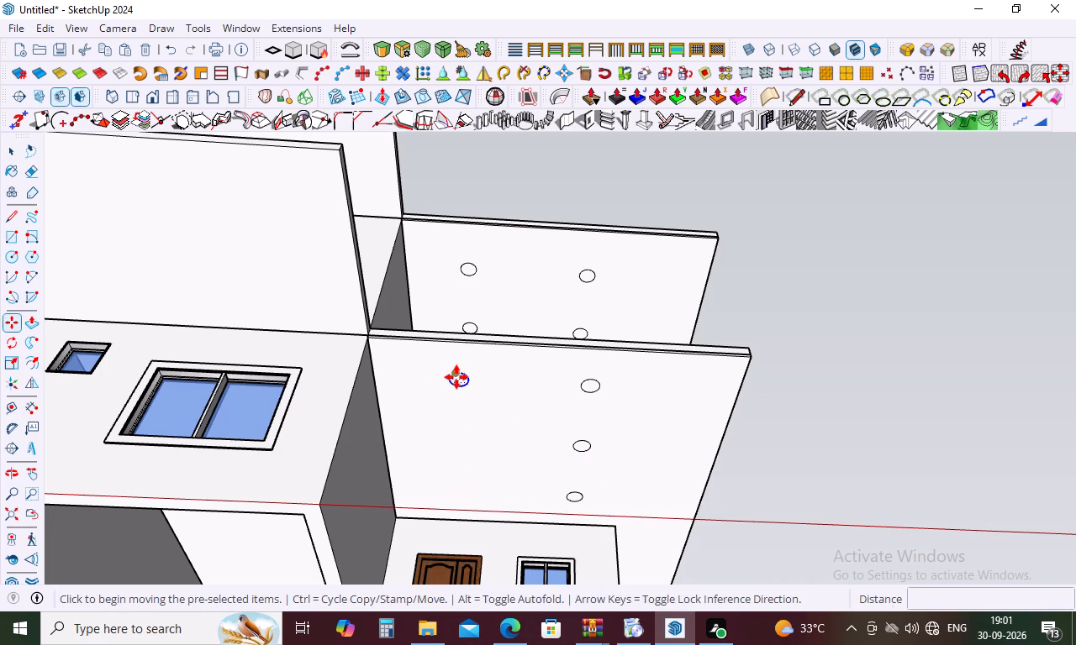
{"action": "left_click", "coordinate": [456, 377]}
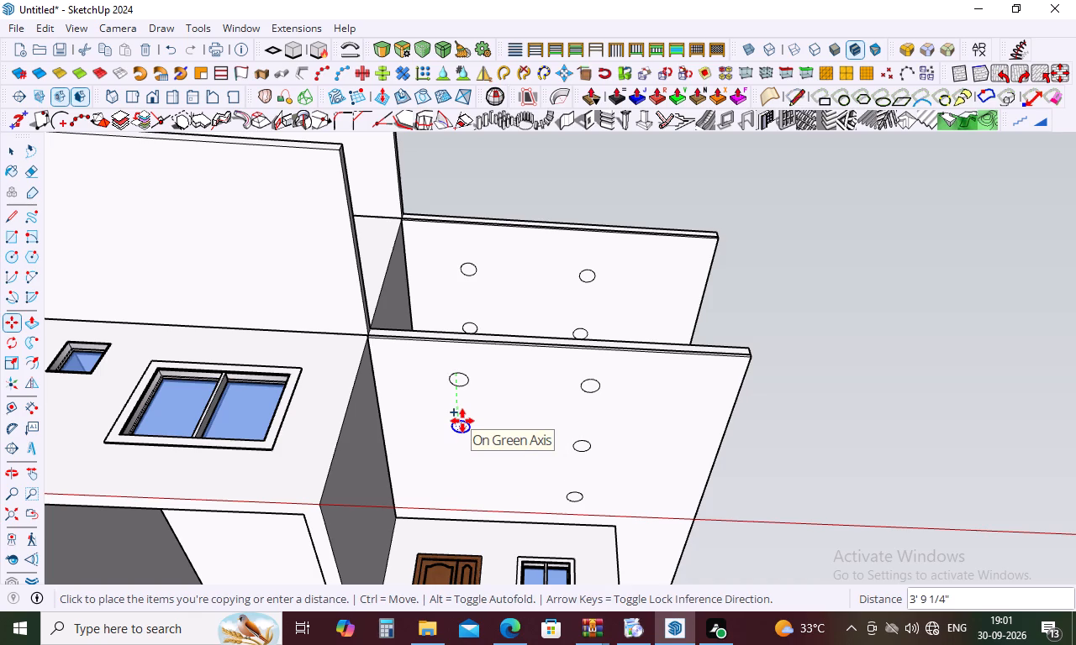
{"action": "type", "text": "5'"}
{"action": "key", "text": "Return"}
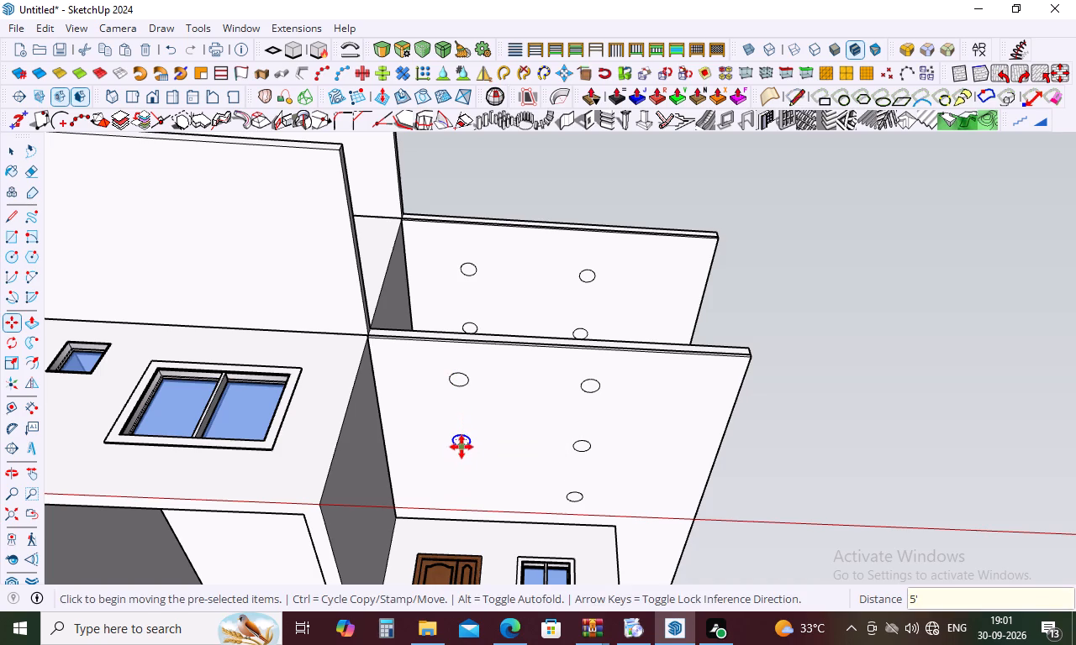
{"action": "left_click", "coordinate": [462, 446]}
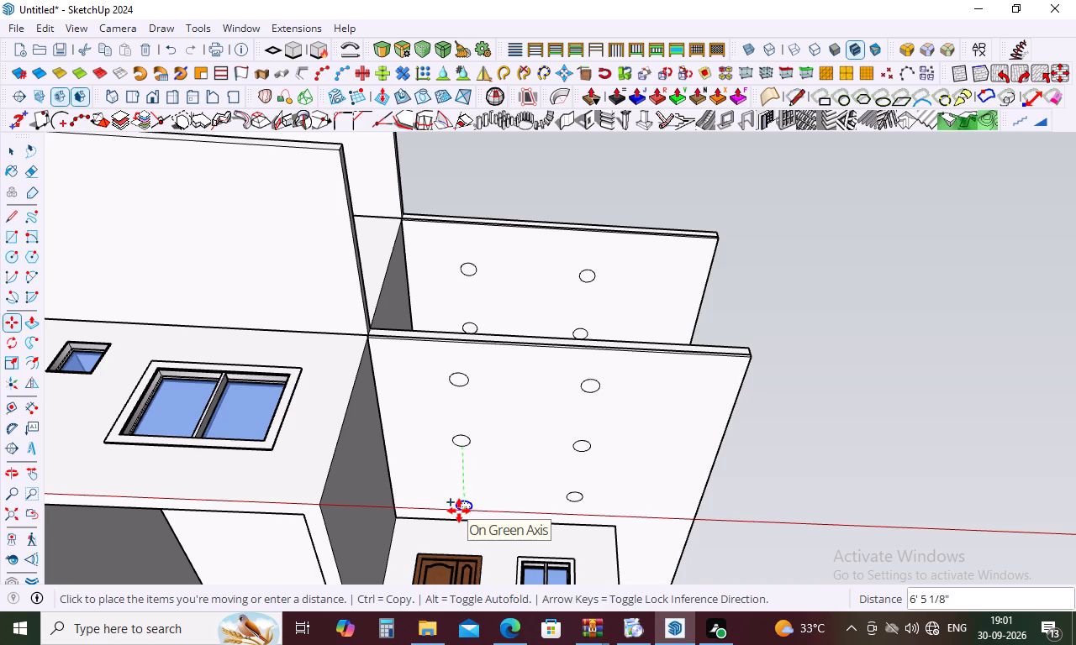
{"action": "key", "text": "5"}
{"action": "key", "text": "apostrophe"}
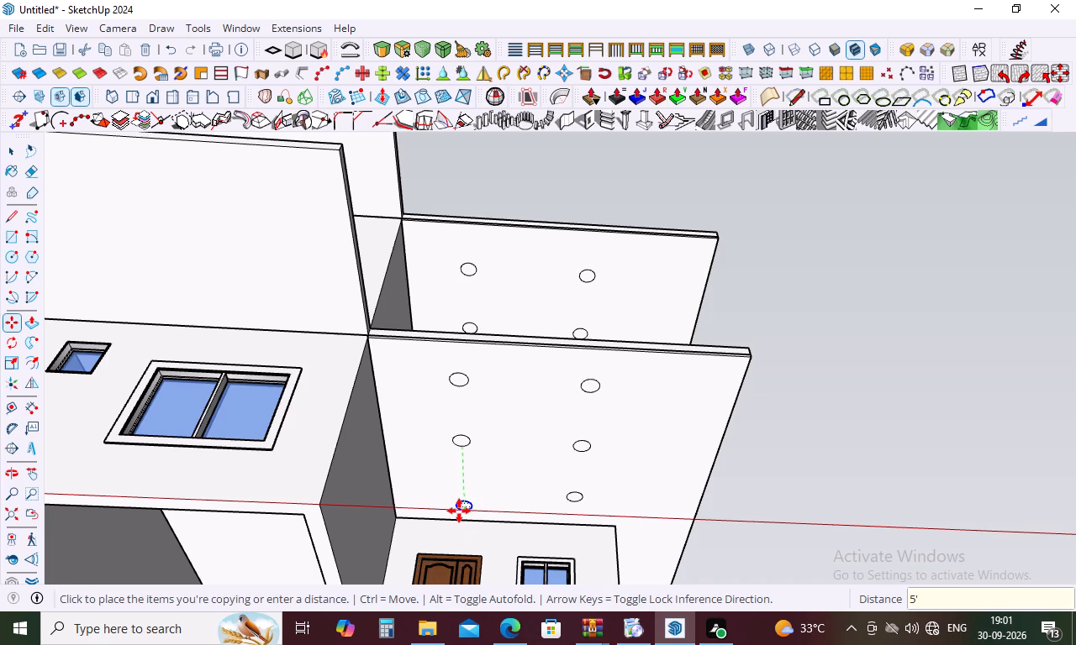
{"action": "key", "text": "Return"}
{"action": "key", "text": "Escape"}
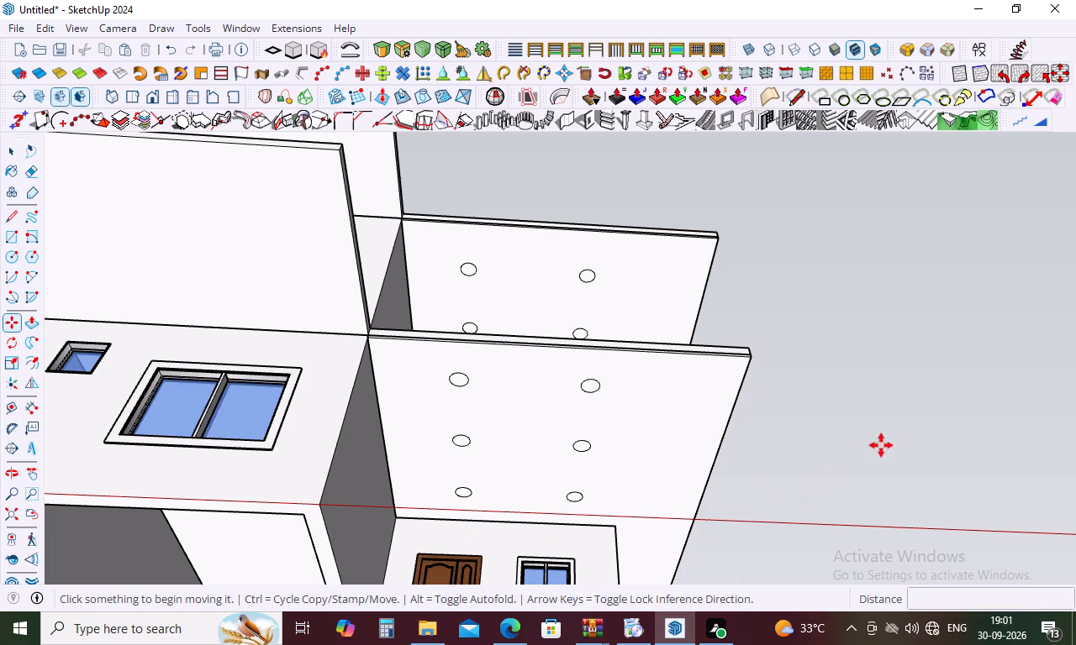
Group the lower soffit together with the six circles drawn on its underside.
{"action": "key", "text": "space"}
{"action": "triple_click", "coordinate": [652, 421]}
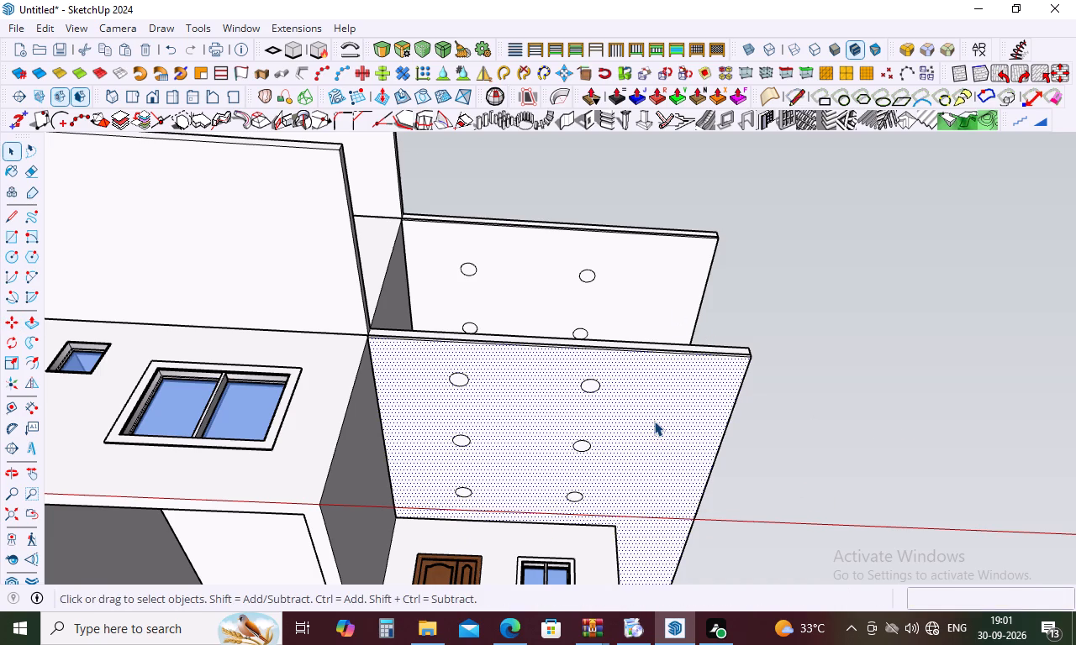
{"action": "left_click", "coordinate": [654, 421]}
{"action": "right_click", "coordinate": [654, 421]}
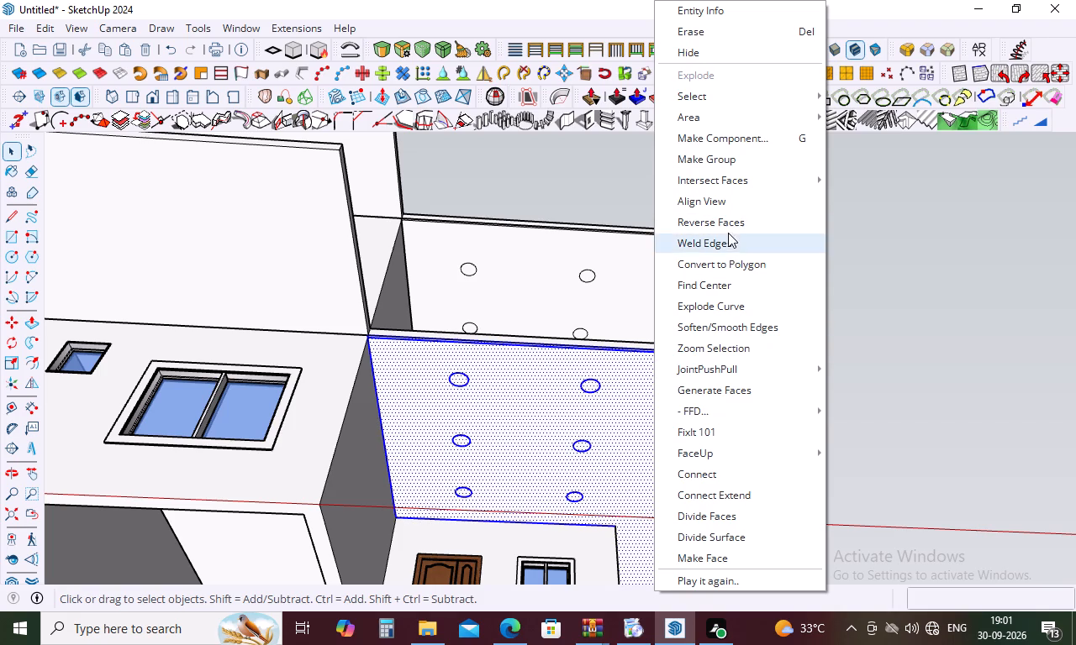
{"action": "left_click", "coordinate": [726, 160]}
{"action": "left_click", "coordinate": [874, 370]}
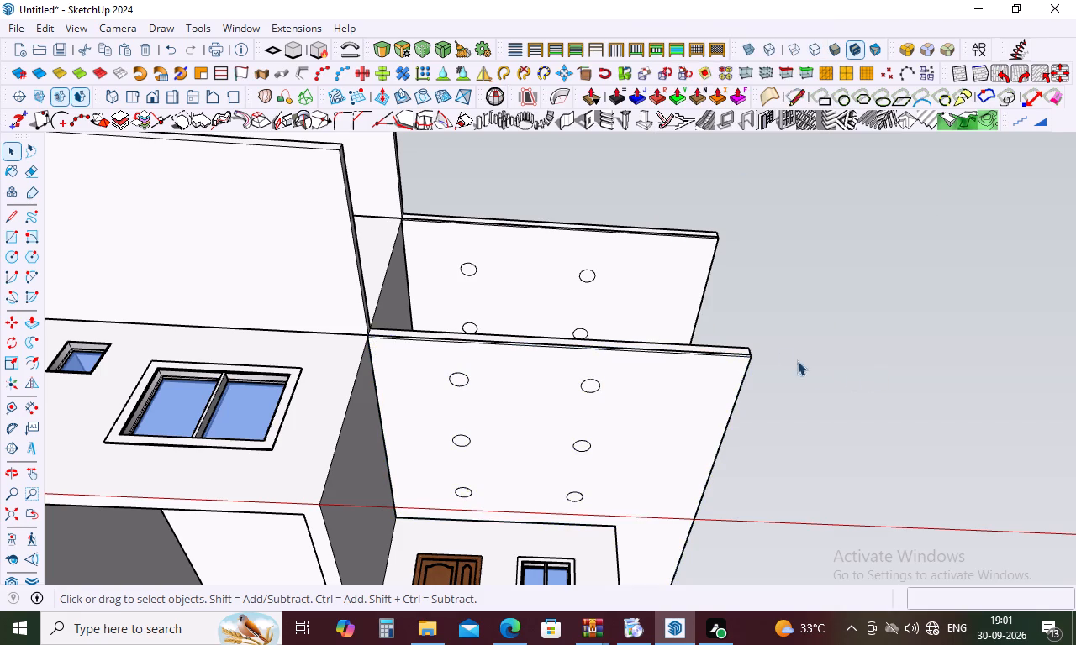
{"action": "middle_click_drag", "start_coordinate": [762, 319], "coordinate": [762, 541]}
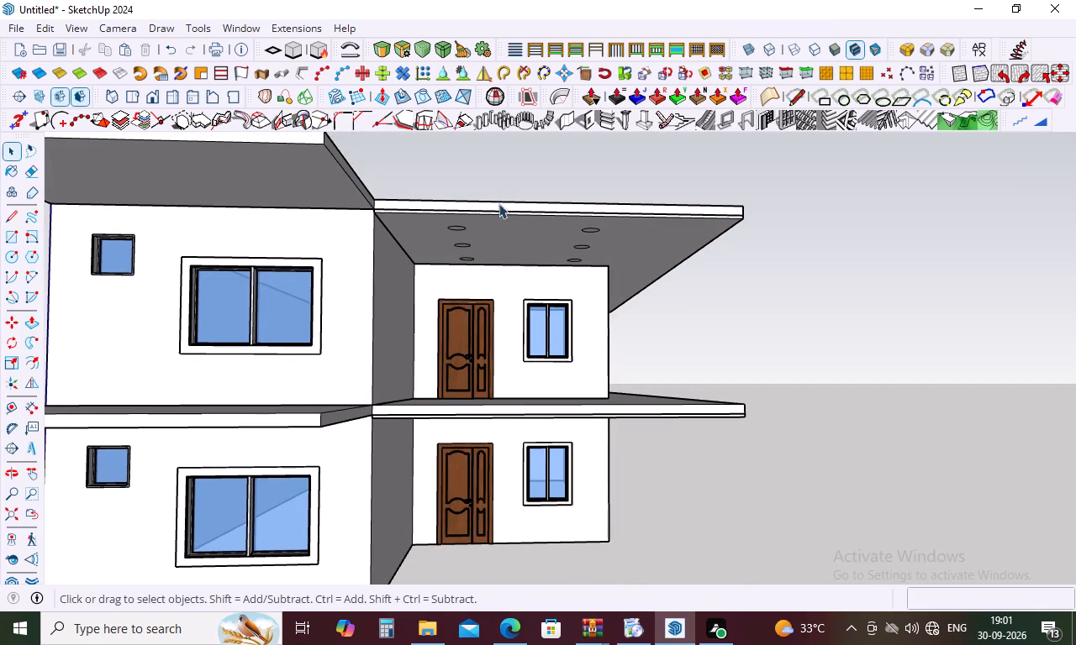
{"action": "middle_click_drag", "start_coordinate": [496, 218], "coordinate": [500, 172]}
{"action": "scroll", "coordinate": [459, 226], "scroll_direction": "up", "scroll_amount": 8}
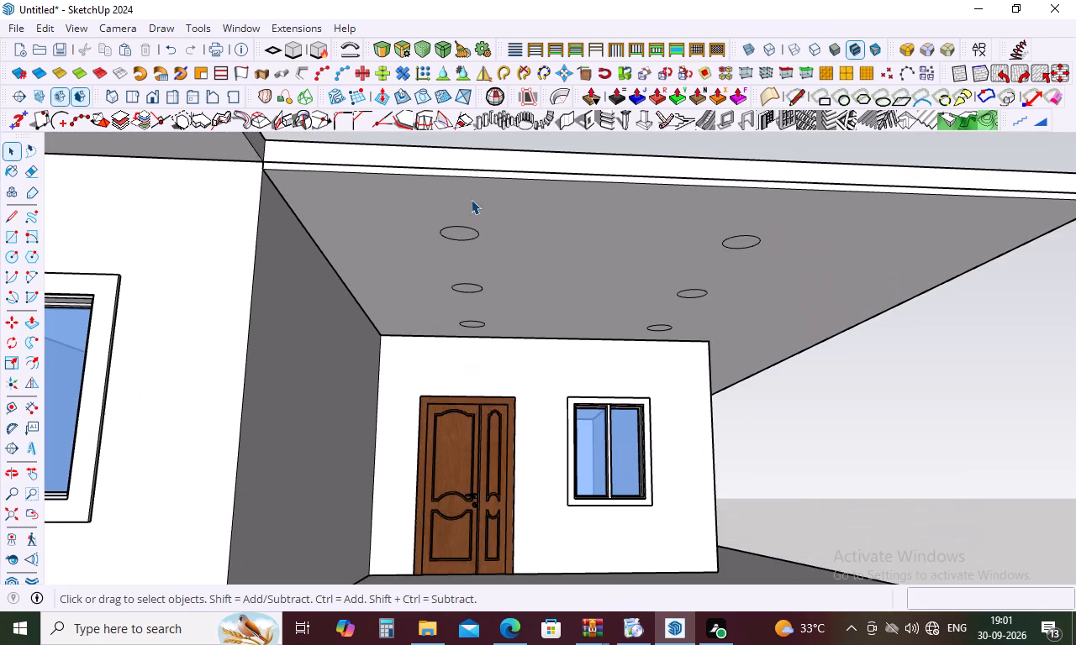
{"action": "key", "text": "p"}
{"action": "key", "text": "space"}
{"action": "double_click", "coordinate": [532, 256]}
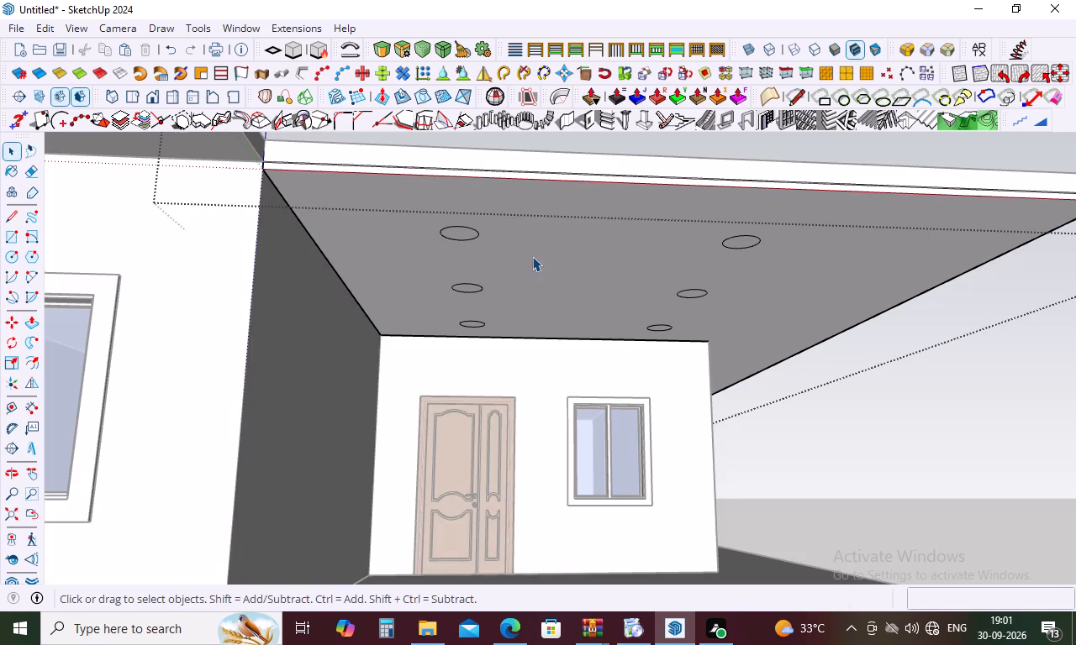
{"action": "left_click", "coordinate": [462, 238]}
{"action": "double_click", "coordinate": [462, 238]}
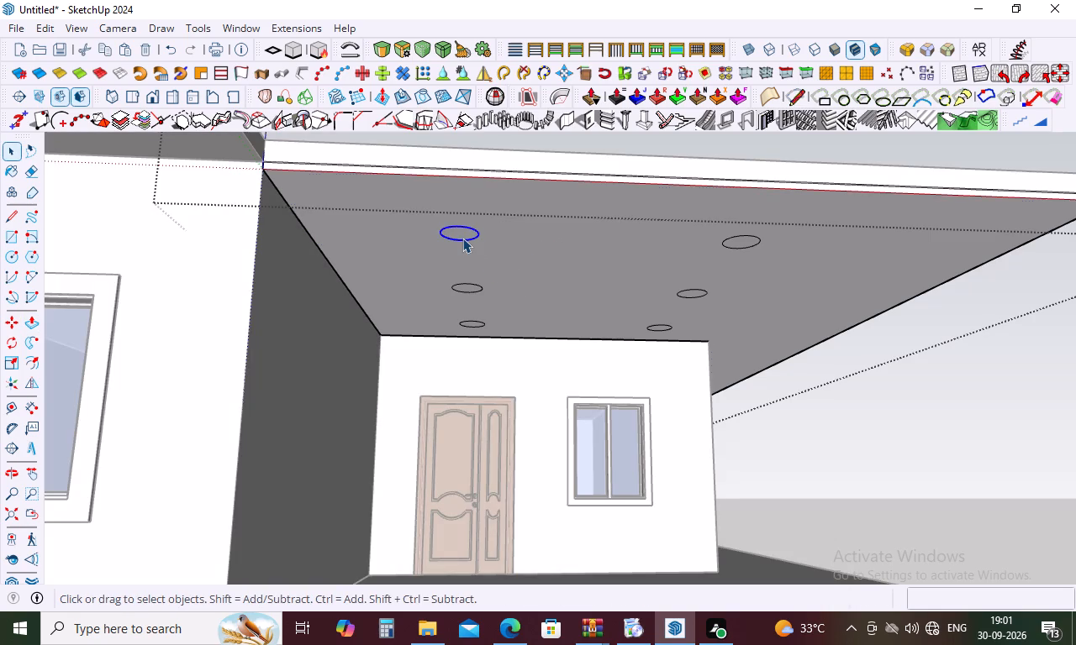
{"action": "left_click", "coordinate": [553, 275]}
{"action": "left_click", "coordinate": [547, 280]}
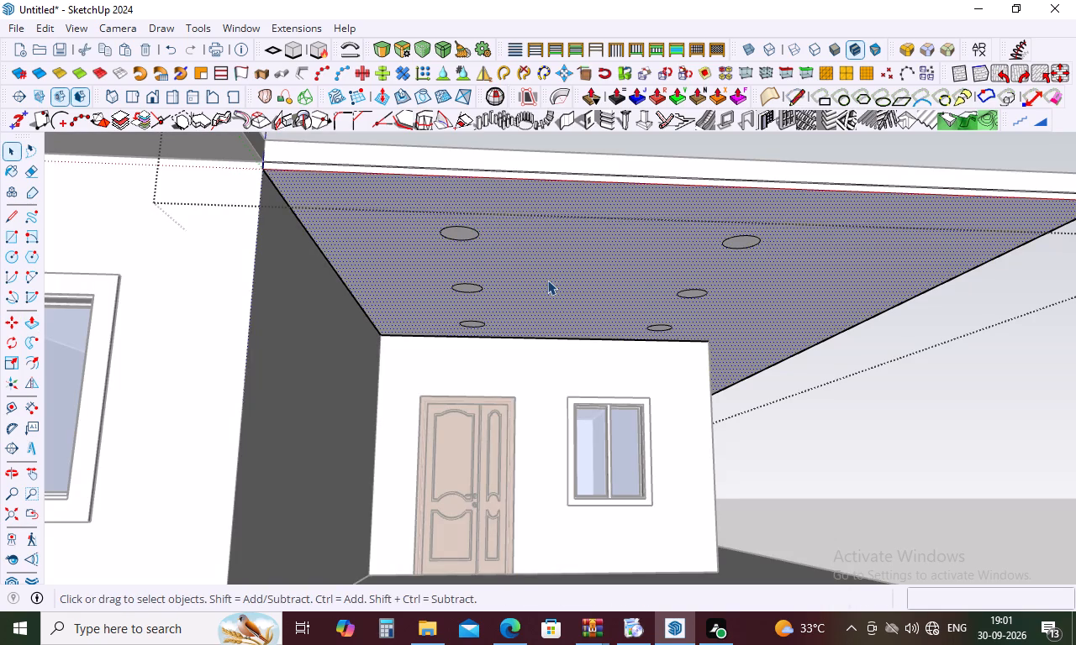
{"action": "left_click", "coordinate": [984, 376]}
Inside the upper soffit group, recess all six circles 1/2" into the underside with Push/Pull, and leave the group.
{"action": "left_click", "coordinate": [599, 261]}
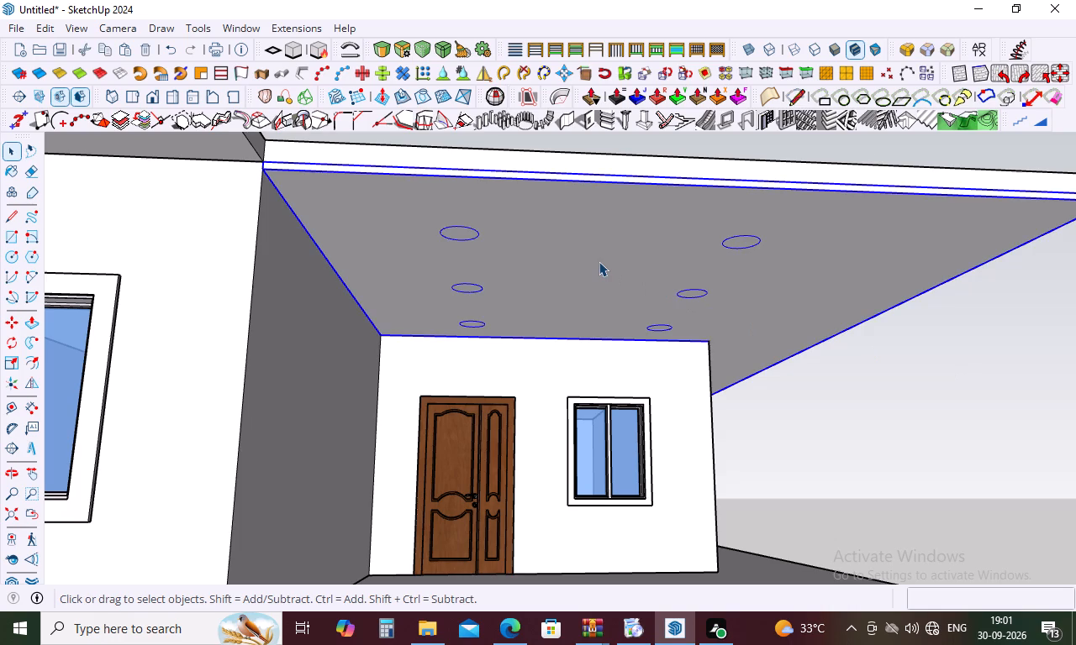
{"action": "double_click", "coordinate": [573, 254]}
{"action": "key", "text": "p"}
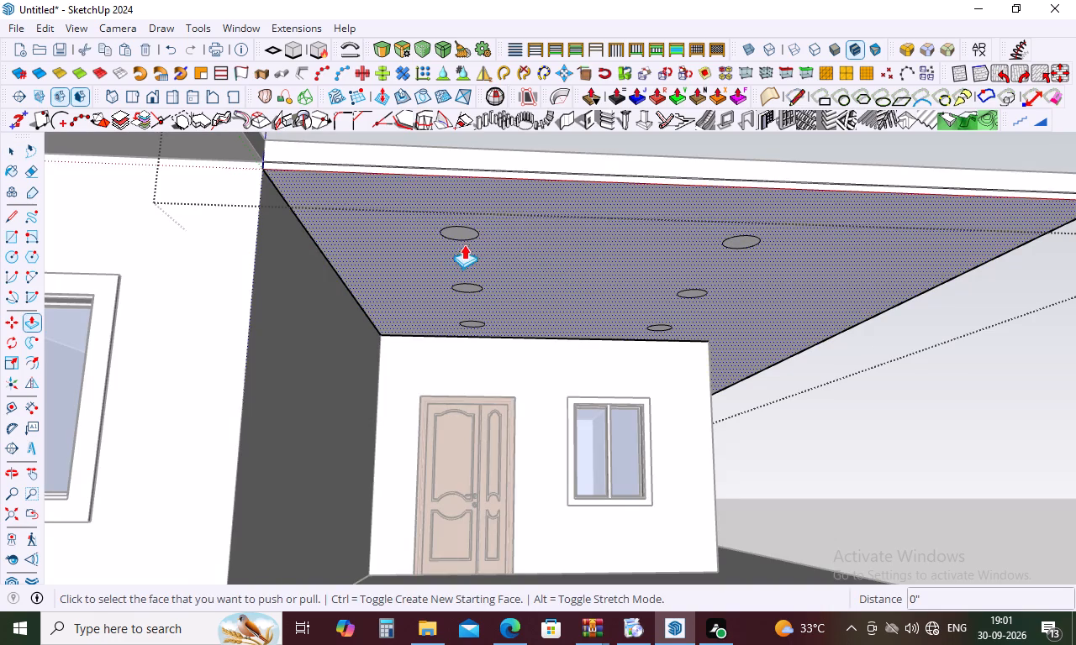
{"action": "left_click", "coordinate": [459, 233]}
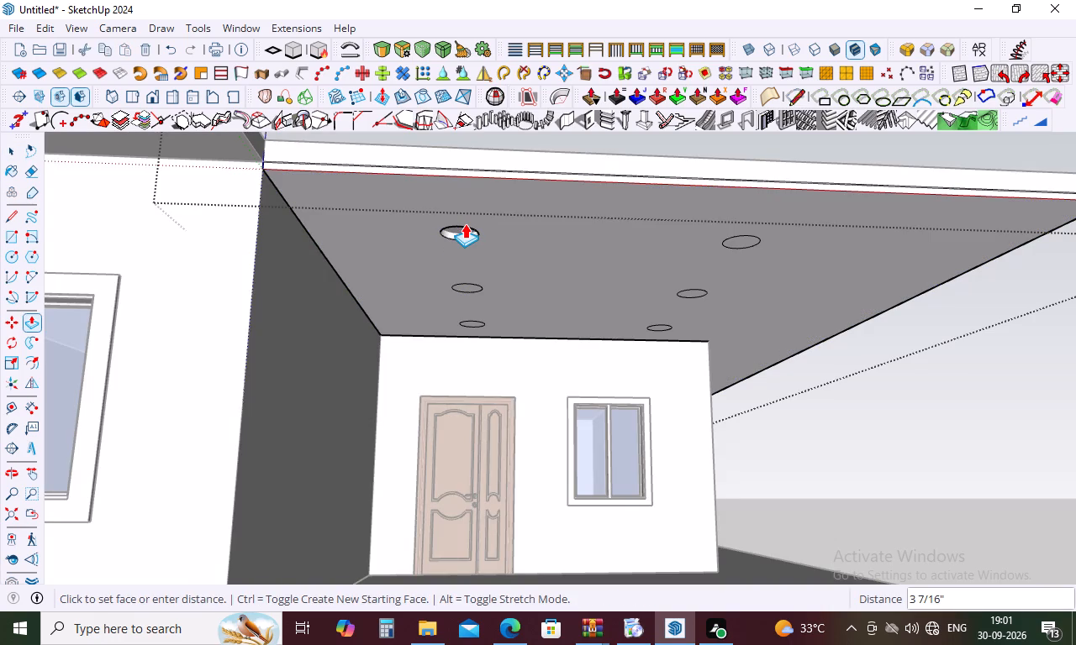
{"action": "key", "text": "period"}
{"action": "key", "text": "5"}
{"action": "key", "text": "Return"}
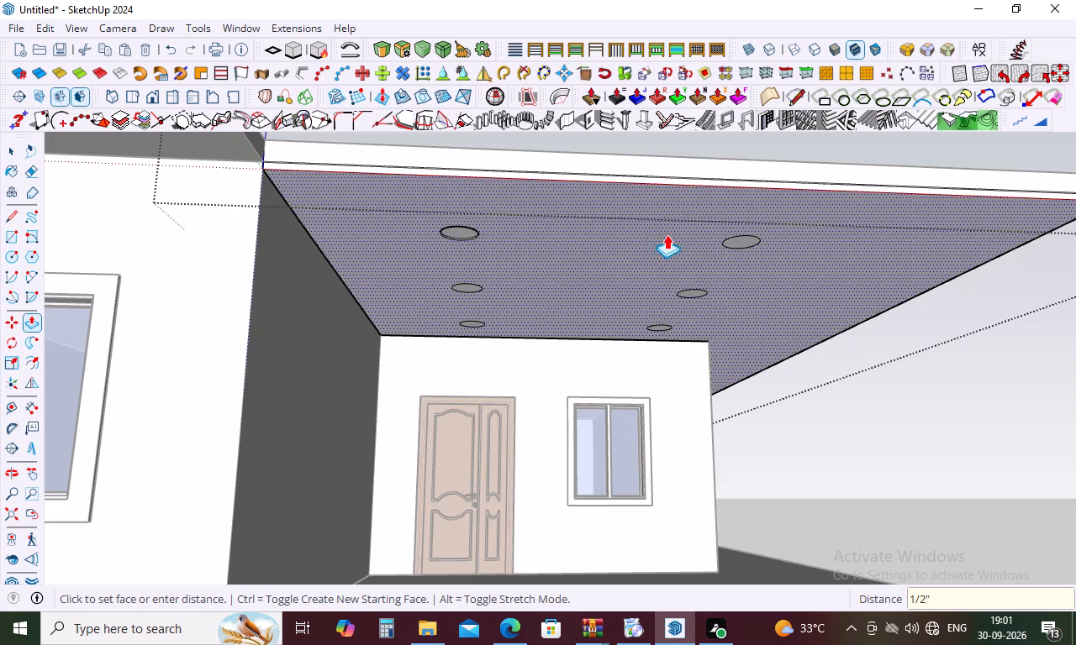
{"action": "double_click", "coordinate": [739, 238]}
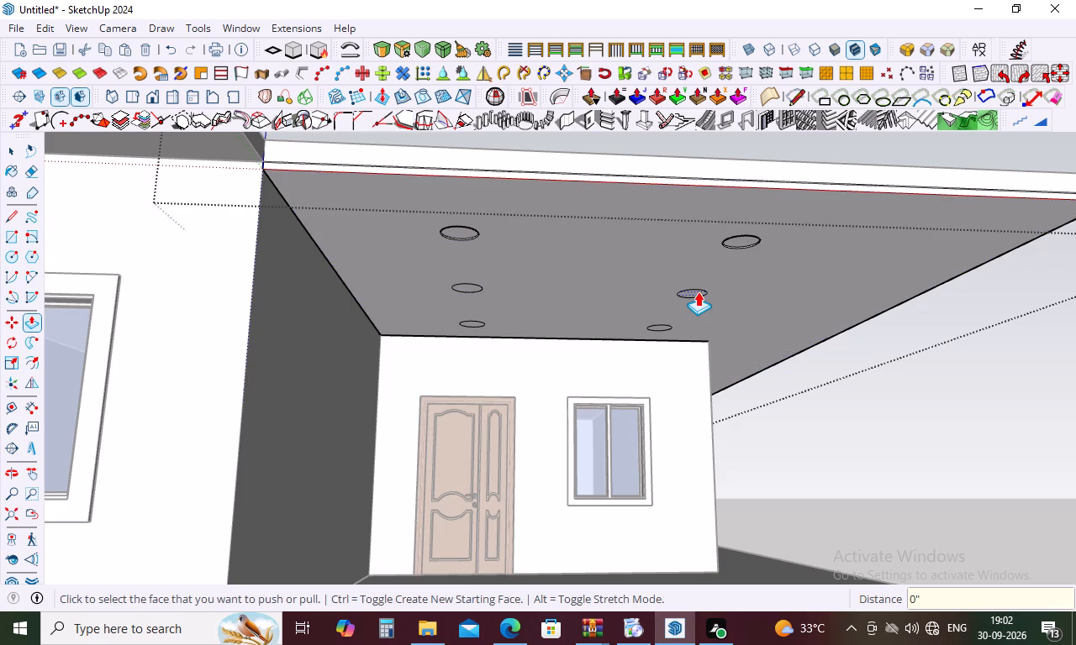
{"action": "double_click", "coordinate": [695, 292]}
{"action": "double_click", "coordinate": [664, 326]}
{"action": "double_click", "coordinate": [472, 326]}
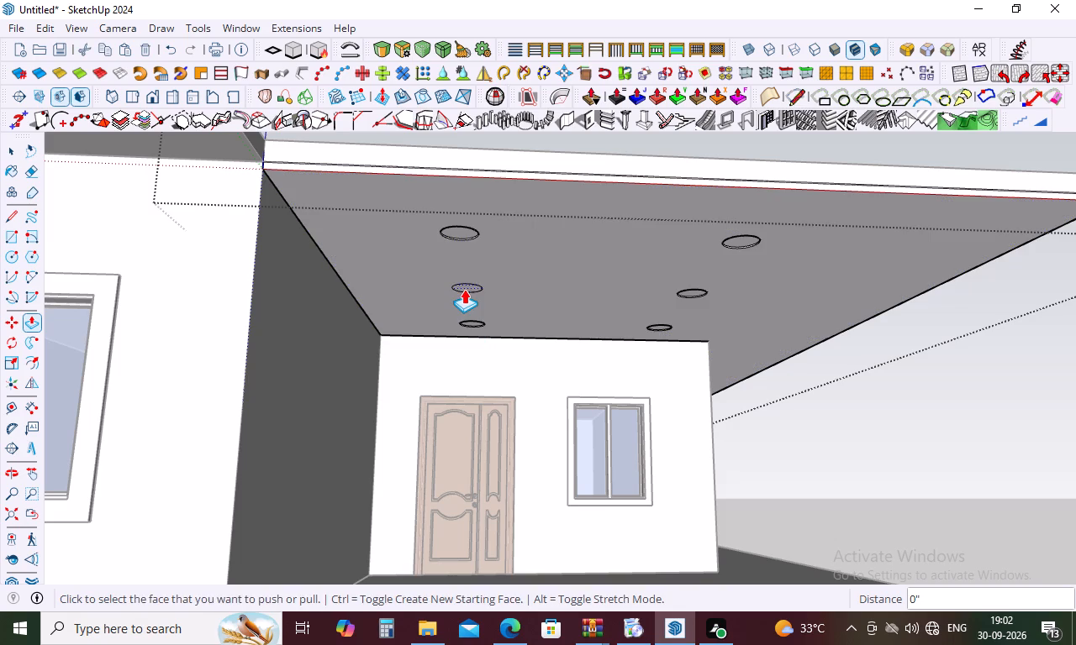
{"action": "double_click", "coordinate": [464, 289]}
{"action": "scroll", "coordinate": [500, 219], "scroll_direction": "down", "scroll_amount": 11}
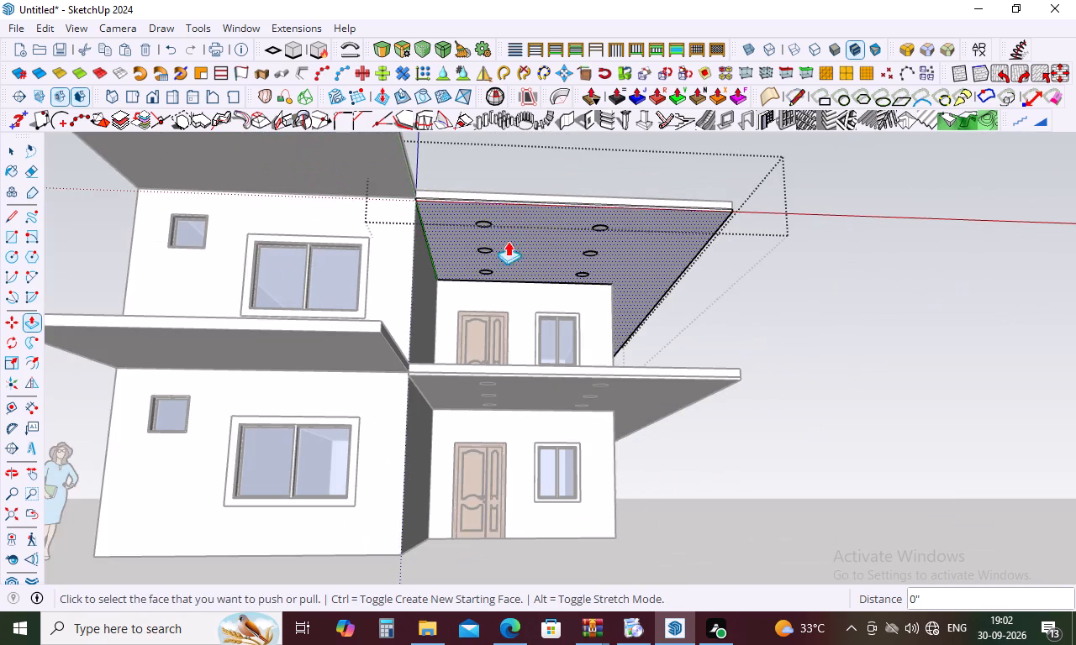
{"action": "middle_click_drag", "start_coordinate": [618, 439], "coordinate": [634, 326]}
{"action": "key", "text": "space"}
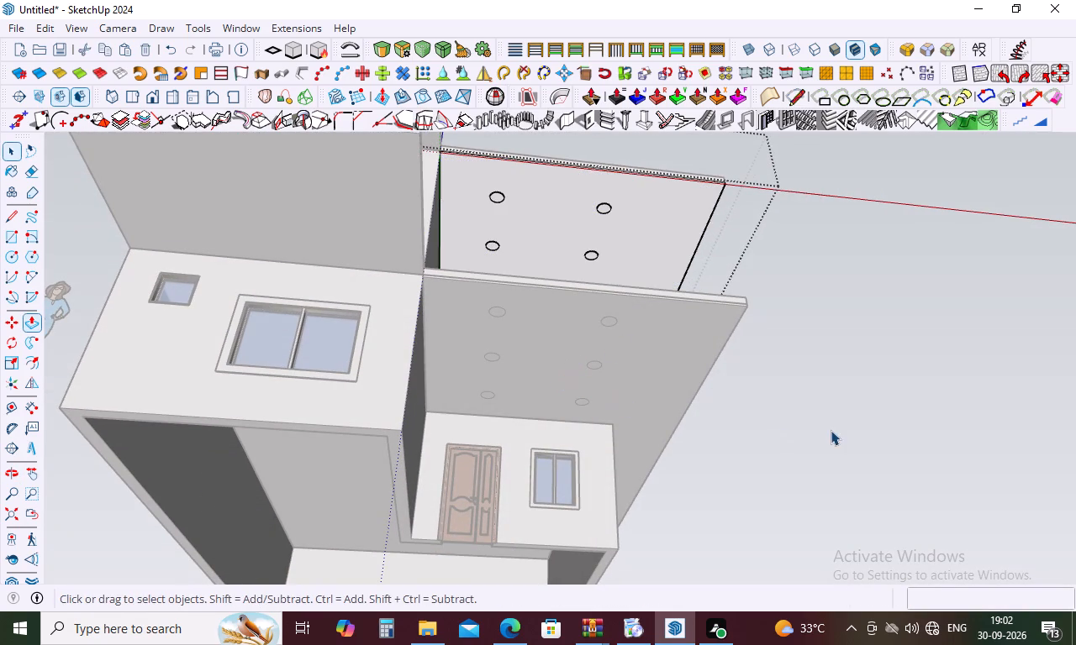
{"action": "left_click", "coordinate": [831, 430]}
Inside the lower soffit group, recess all six circles 1/2" into the underside with Push/Pull, and leave the group.
{"action": "double_click", "coordinate": [623, 355]}
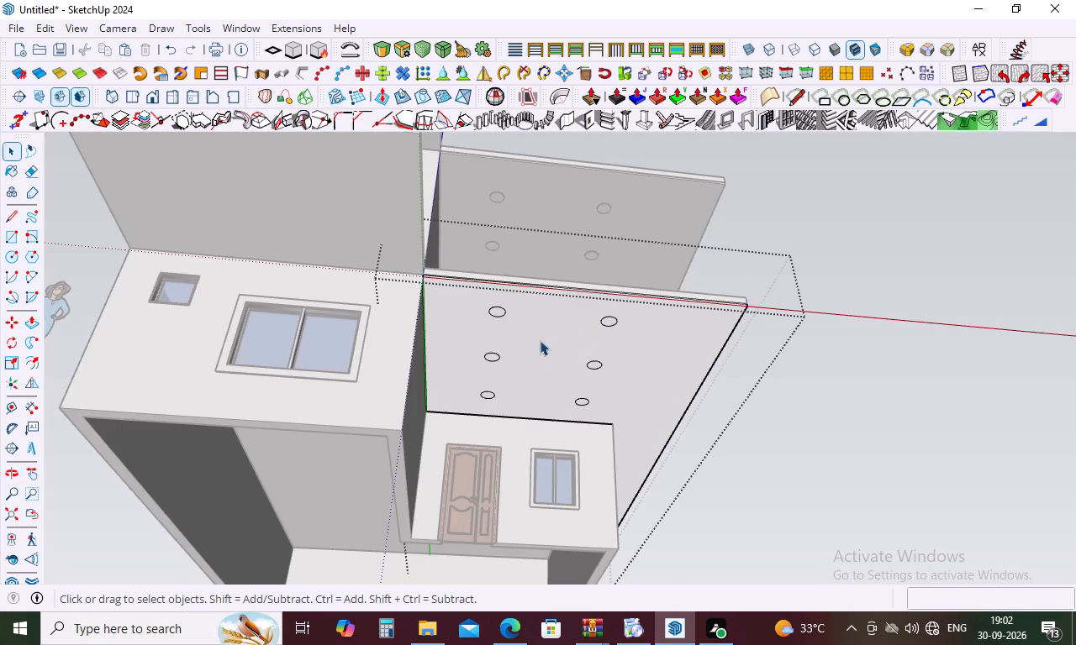
{"action": "scroll", "coordinate": [470, 322], "scroll_direction": "up", "scroll_amount": 3}
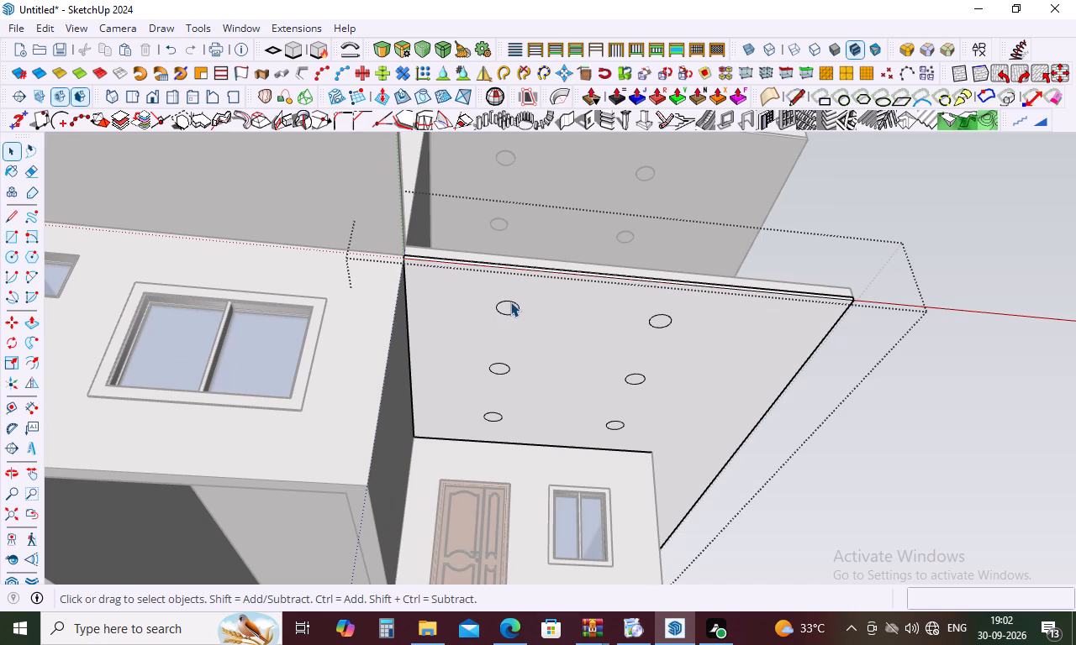
{"action": "key", "text": "p"}
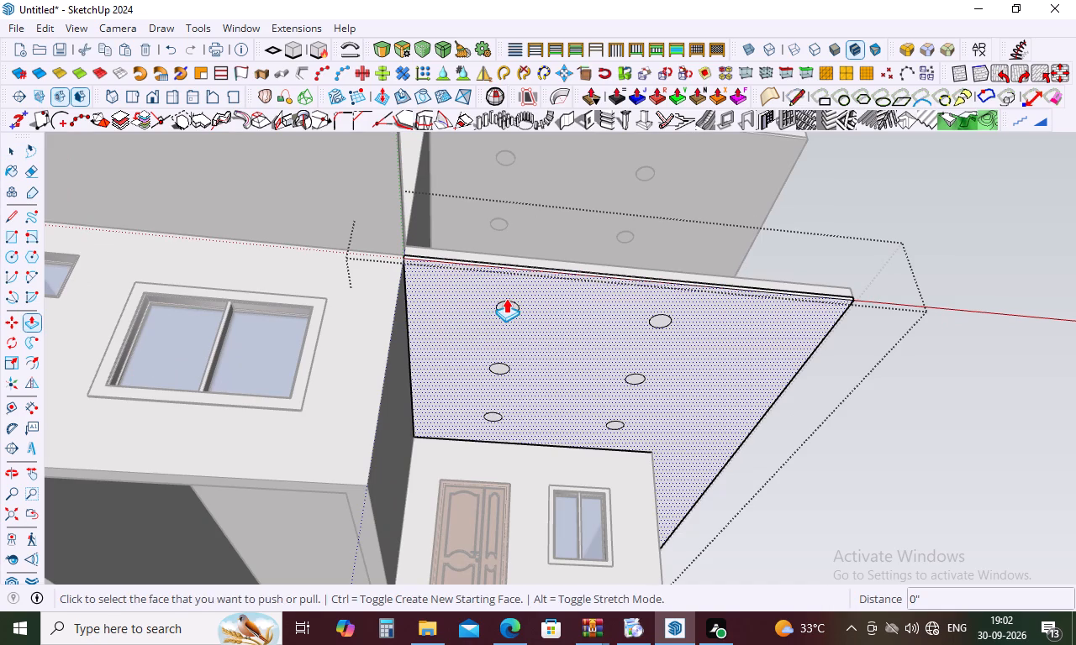
{"action": "double_click", "coordinate": [506, 306]}
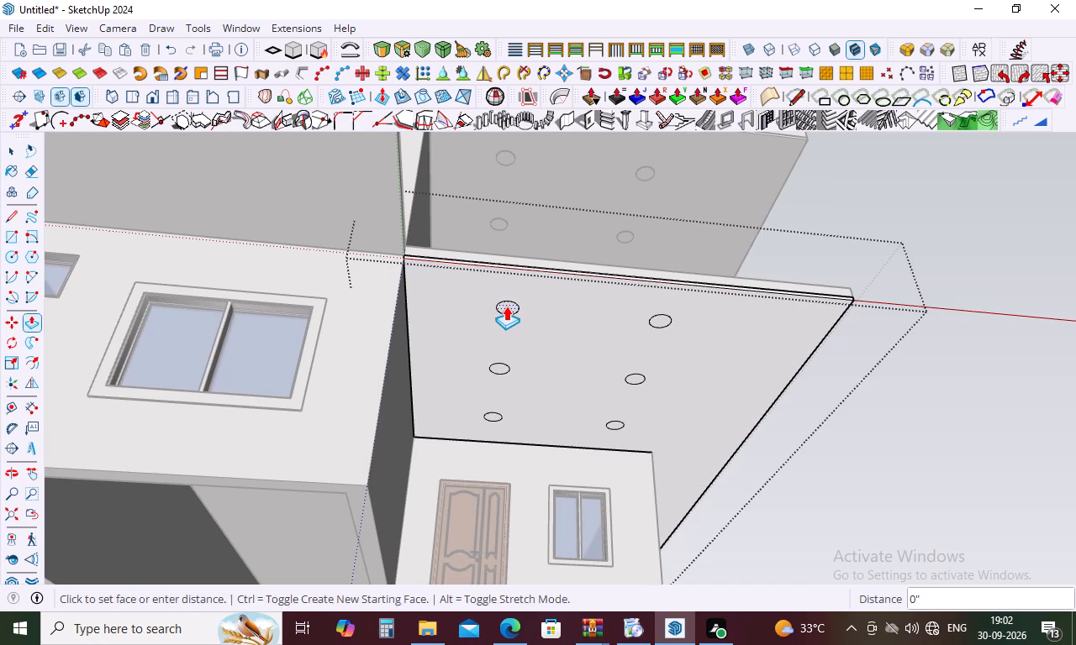
{"action": "double_click", "coordinate": [664, 316]}
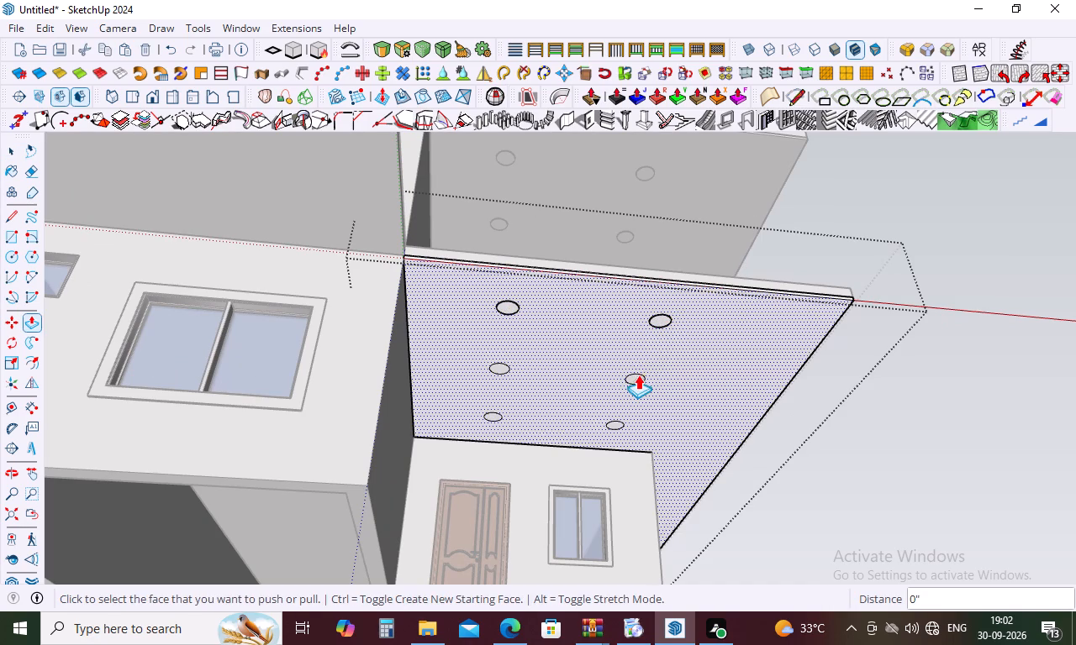
{"action": "double_click", "coordinate": [637, 375]}
{"action": "double_click", "coordinate": [619, 426]}
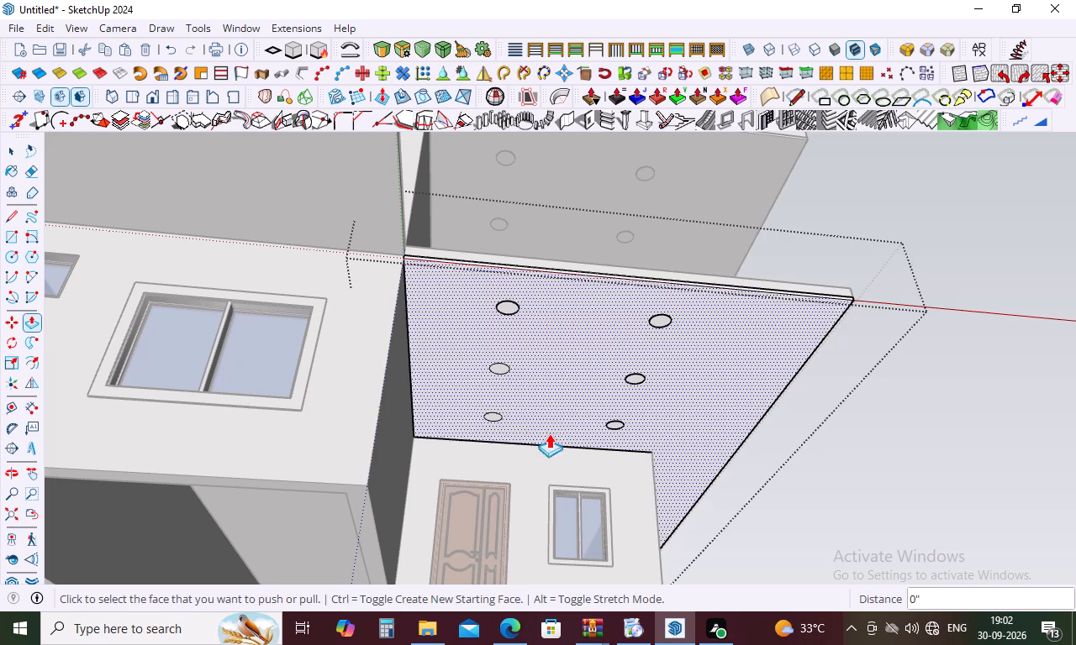
{"action": "double_click", "coordinate": [488, 417]}
{"action": "double_click", "coordinate": [502, 371]}
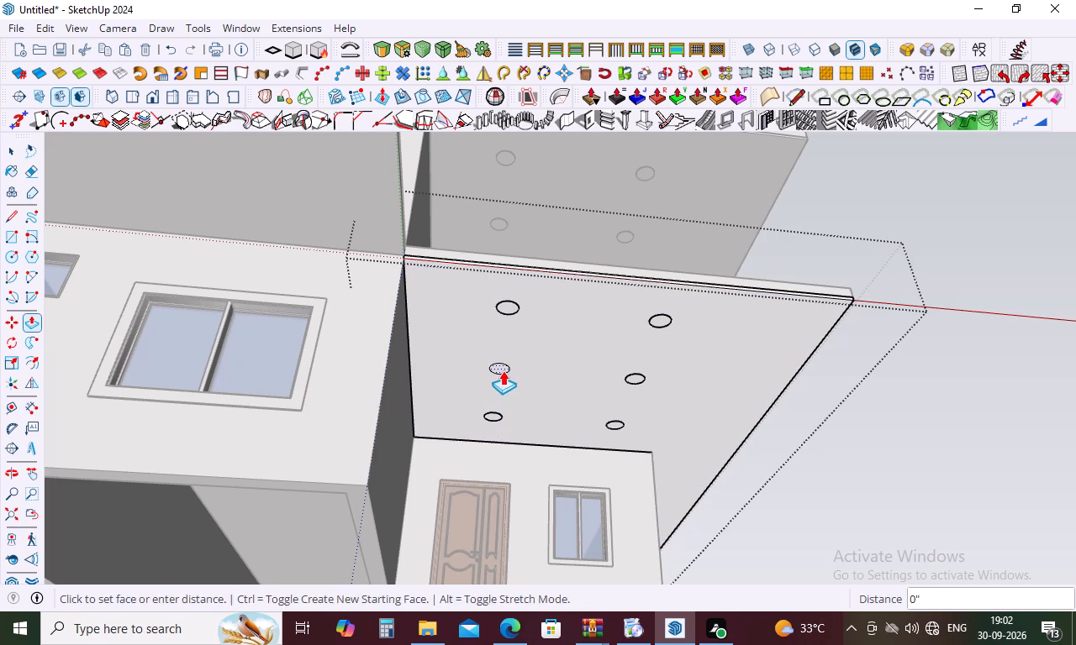
{"action": "key", "text": "space"}
{"action": "left_click", "coordinate": [903, 483]}
Examine the house exterior from below and from the front, checking the overhanging slabs and their soffits.
{"action": "scroll", "coordinate": [583, 235], "scroll_direction": "down", "scroll_amount": 6}
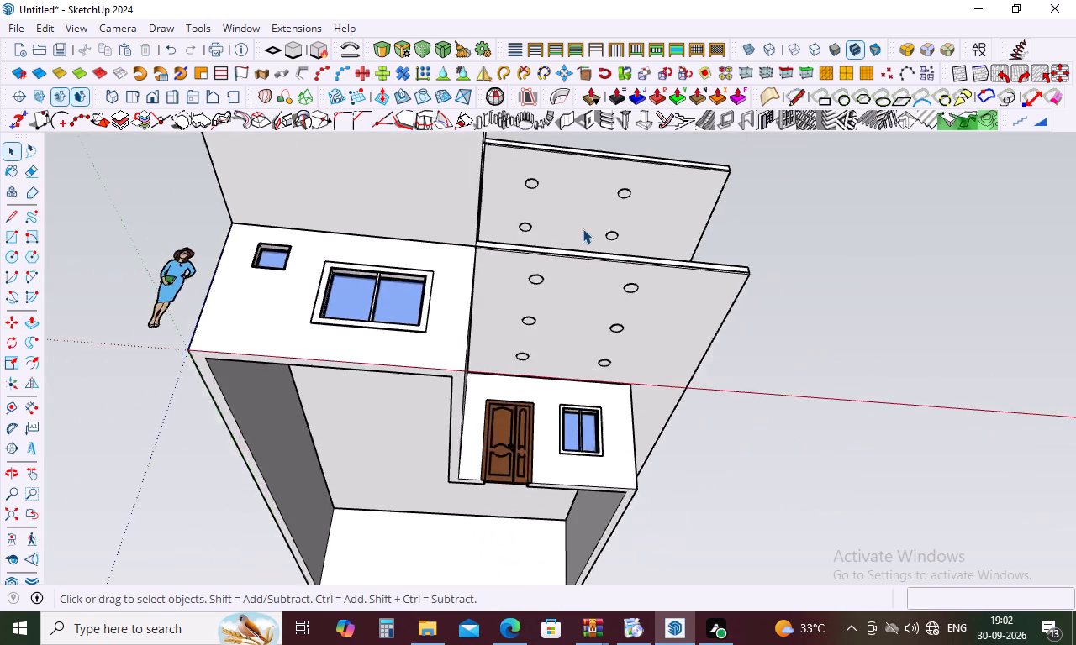
{"action": "scroll", "coordinate": [583, 228], "scroll_direction": "down", "scroll_amount": 1}
{"action": "middle_click_drag", "start_coordinate": [583, 241], "coordinate": [535, 394]}
{"action": "middle_click_drag", "start_coordinate": [444, 353], "coordinate": [437, 332]}
{"action": "middle_click_drag", "start_coordinate": [642, 337], "coordinate": [545, 262]}
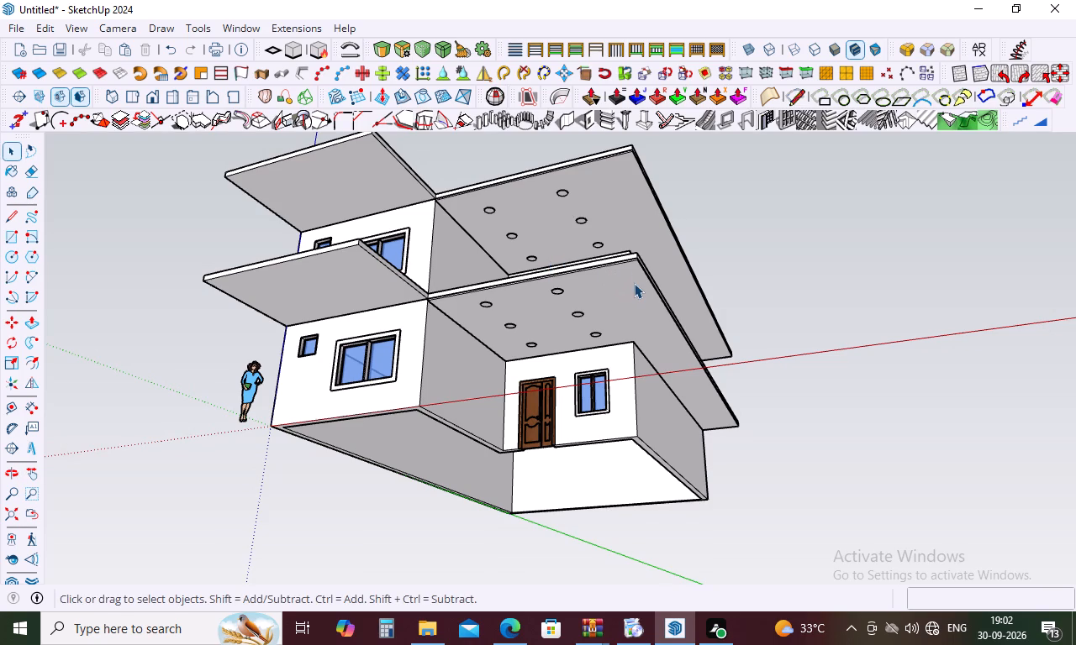
{"action": "middle_click_drag", "start_coordinate": [558, 323], "coordinate": [774, 400]}
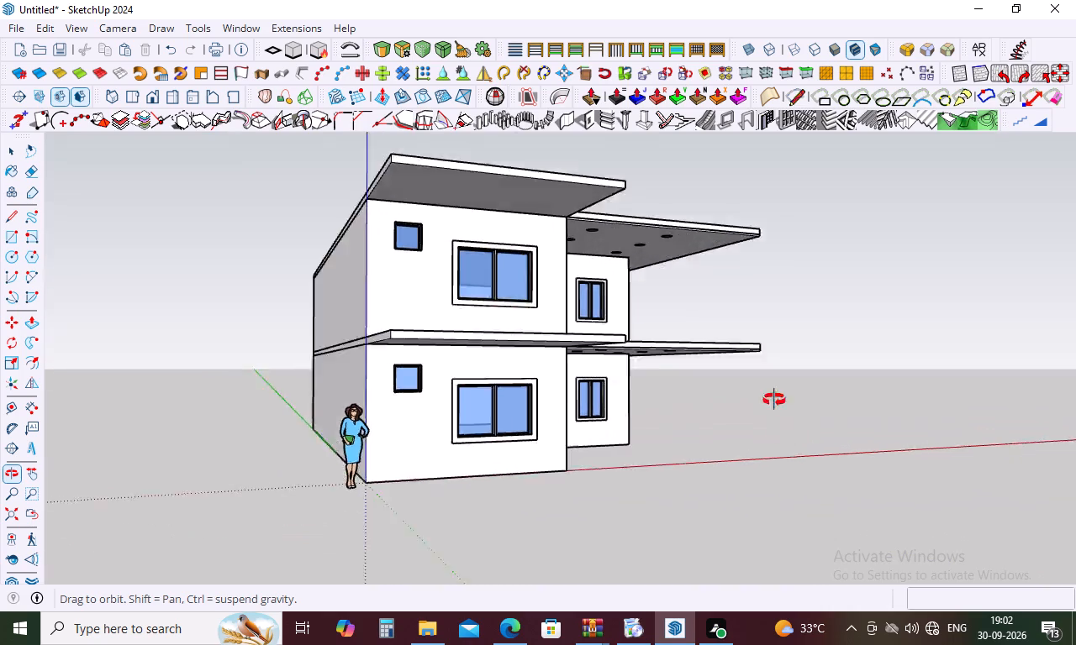
{"action": "middle_click_drag", "start_coordinate": [774, 400], "coordinate": [741, 414]}
{"action": "middle_click_drag", "start_coordinate": [489, 155], "coordinate": [458, 212]}
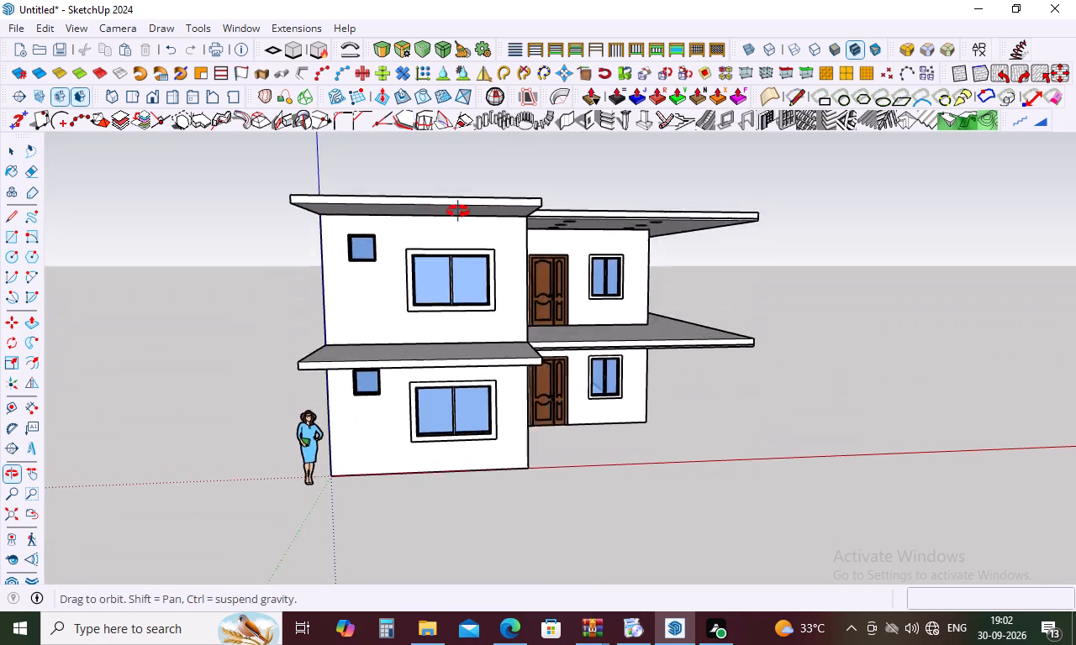
{"action": "middle_click_drag", "start_coordinate": [458, 212], "coordinate": [442, 164]}
{"action": "scroll", "coordinate": [451, 149], "scroll_direction": "down", "scroll_amount": 4}
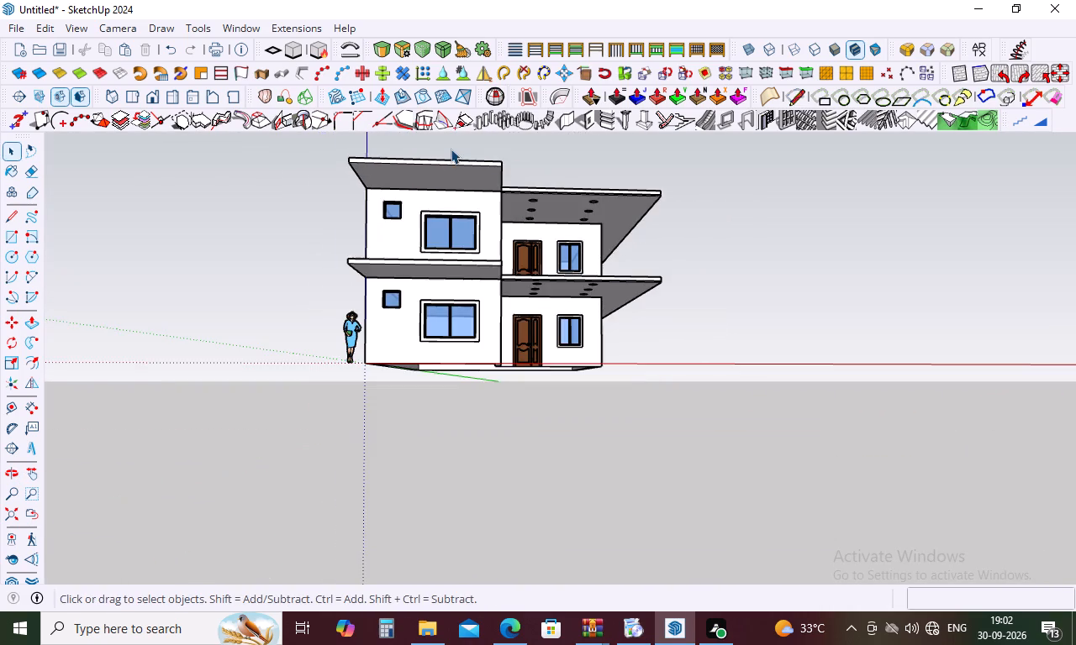
{"action": "scroll", "coordinate": [453, 143], "scroll_direction": "up", "scroll_amount": 5}
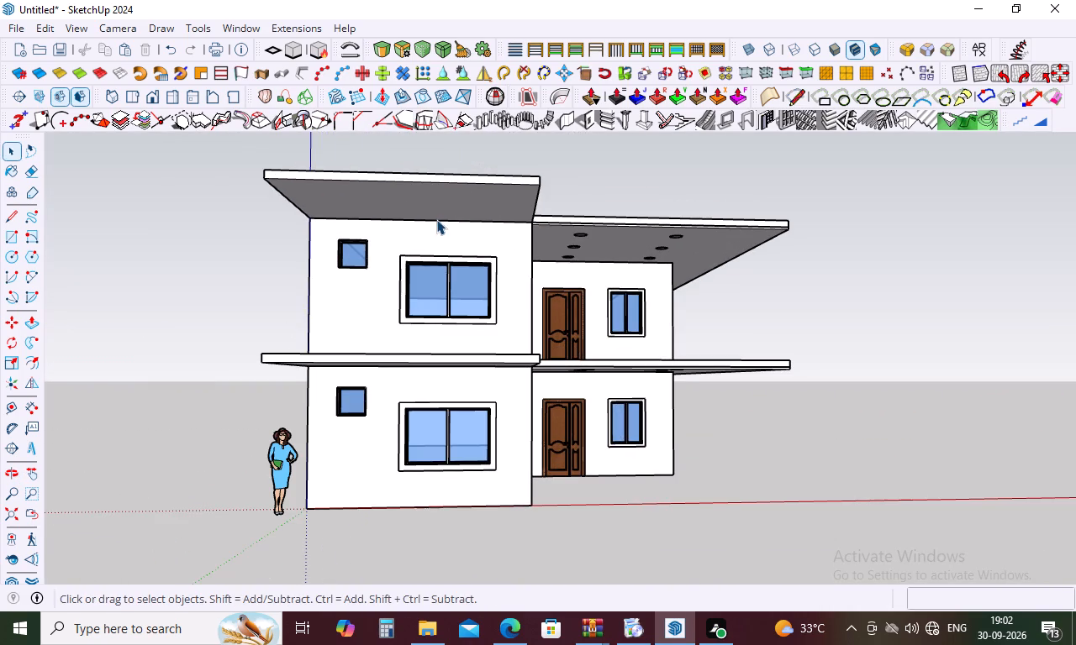
Draw a 10' by 15' 9" rectangle covering the underside of the upper overhang above the large upper-storey window.
{"action": "key", "text": "r"}
{"action": "left_click", "coordinate": [261, 179]}
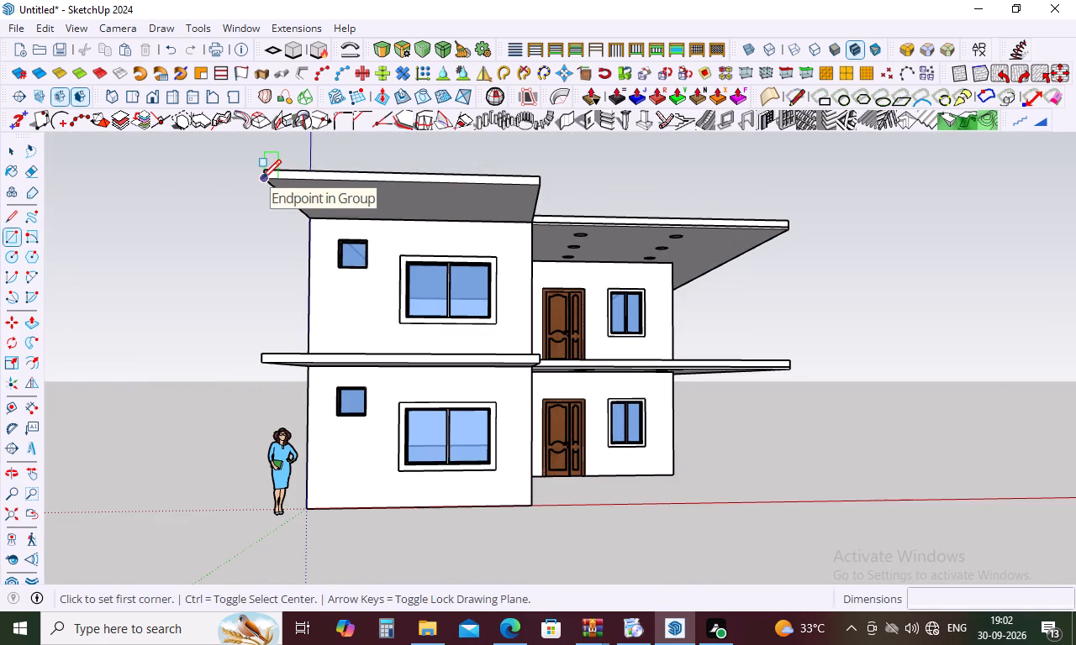
{"action": "scroll", "coordinate": [533, 219], "scroll_direction": "up", "scroll_amount": 8}
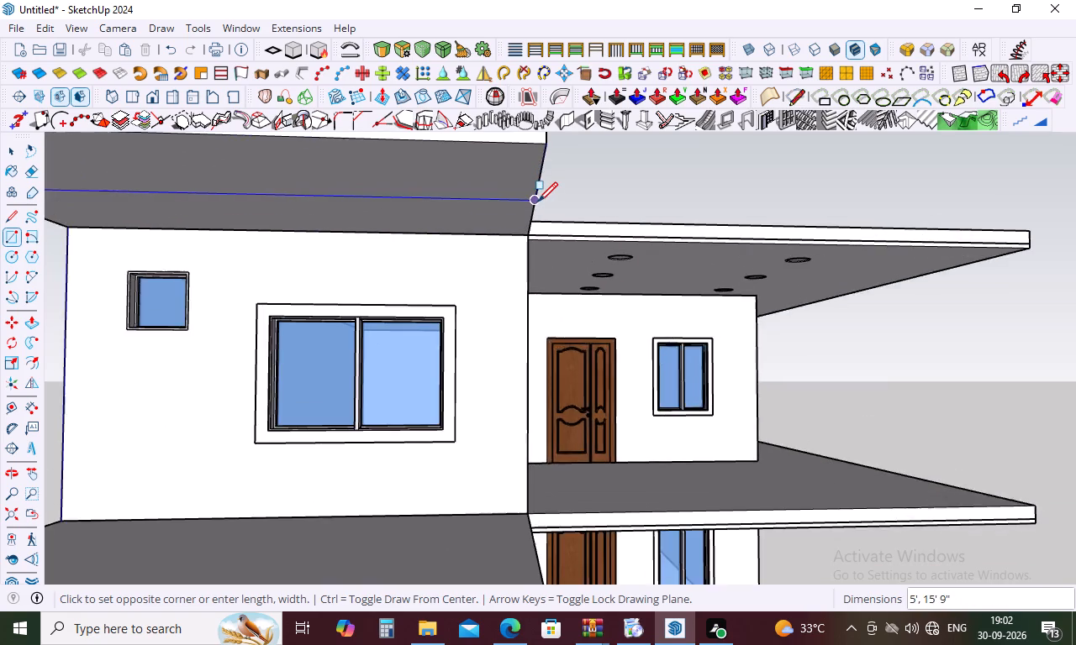
{"action": "scroll", "coordinate": [538, 202], "scroll_direction": "up", "scroll_amount": 4}
{"action": "left_click", "coordinate": [517, 275]}
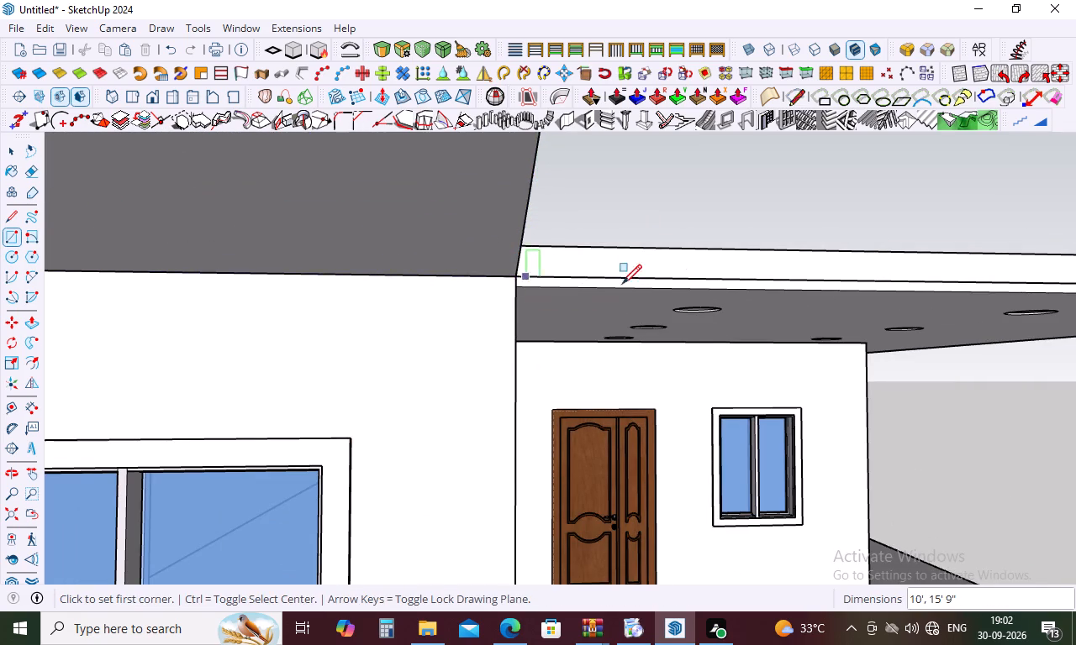
{"action": "scroll", "coordinate": [678, 276], "scroll_direction": "down", "scroll_amount": 12}
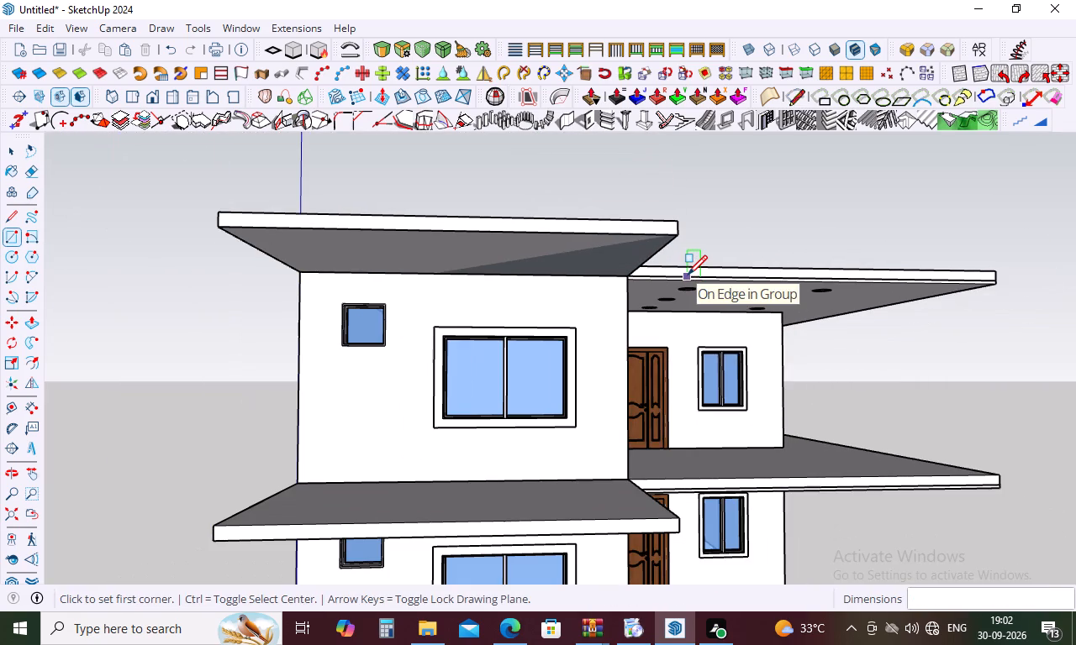
{"action": "key", "text": "space"}
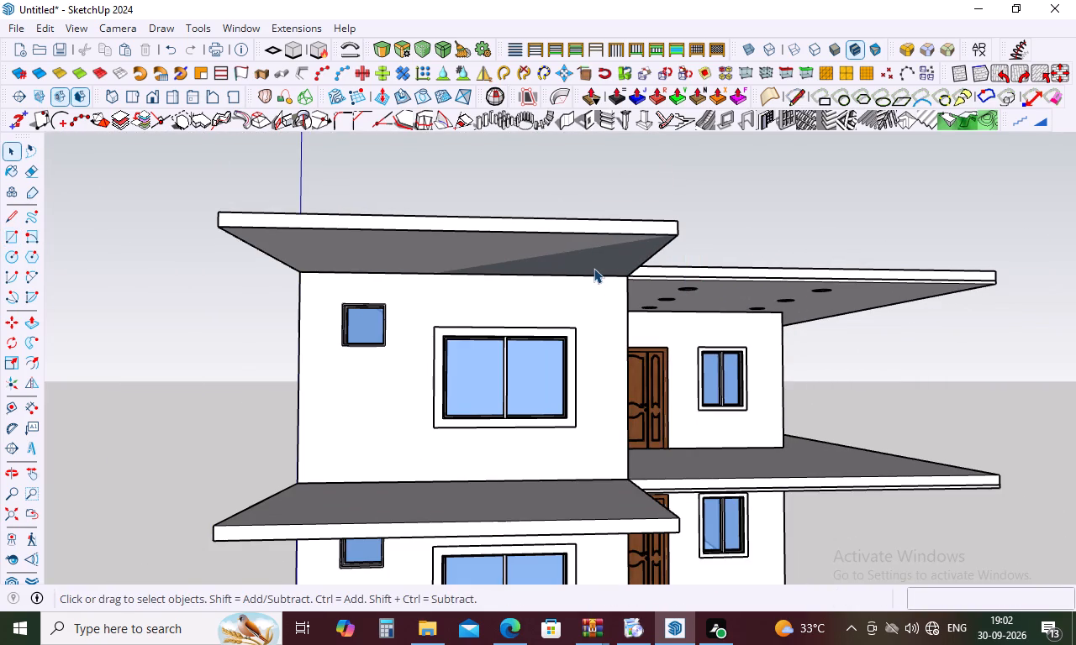
Extrude the new rectangle under the upper window-side overhang 2" downward with Push/Pull to form its soffit.
{"action": "key", "text": "p"}
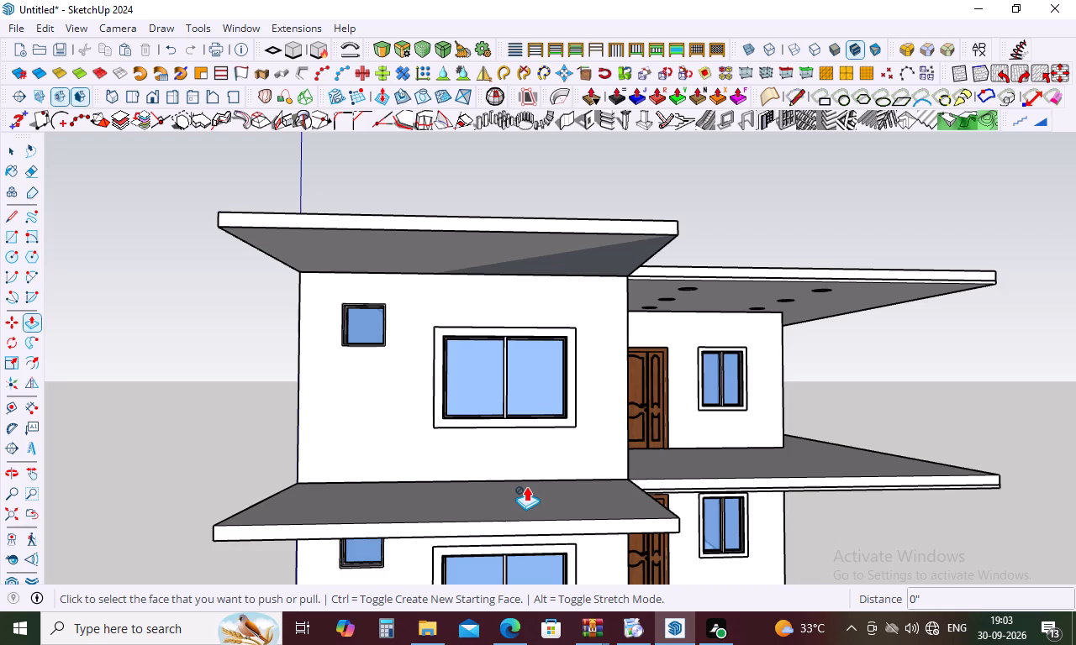
{"action": "scroll", "coordinate": [545, 512], "scroll_direction": "down", "scroll_amount": 3}
{"action": "middle_click_drag", "start_coordinate": [595, 486], "coordinate": [597, 480]}
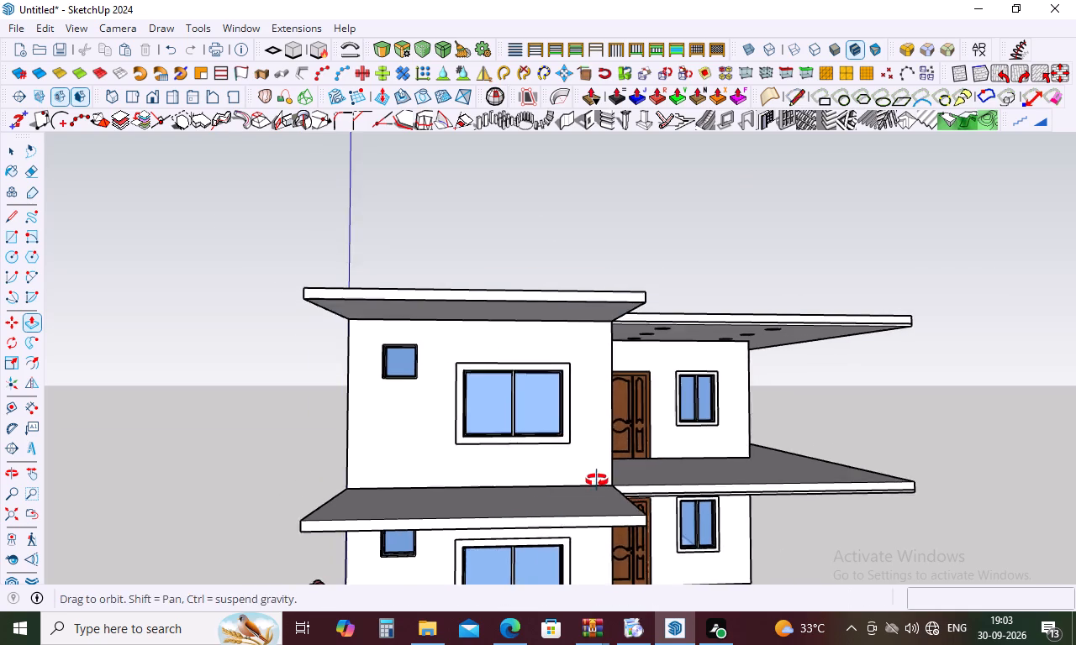
{"action": "middle_click_drag", "start_coordinate": [597, 480], "coordinate": [604, 374]}
{"action": "left_click", "coordinate": [539, 243]}
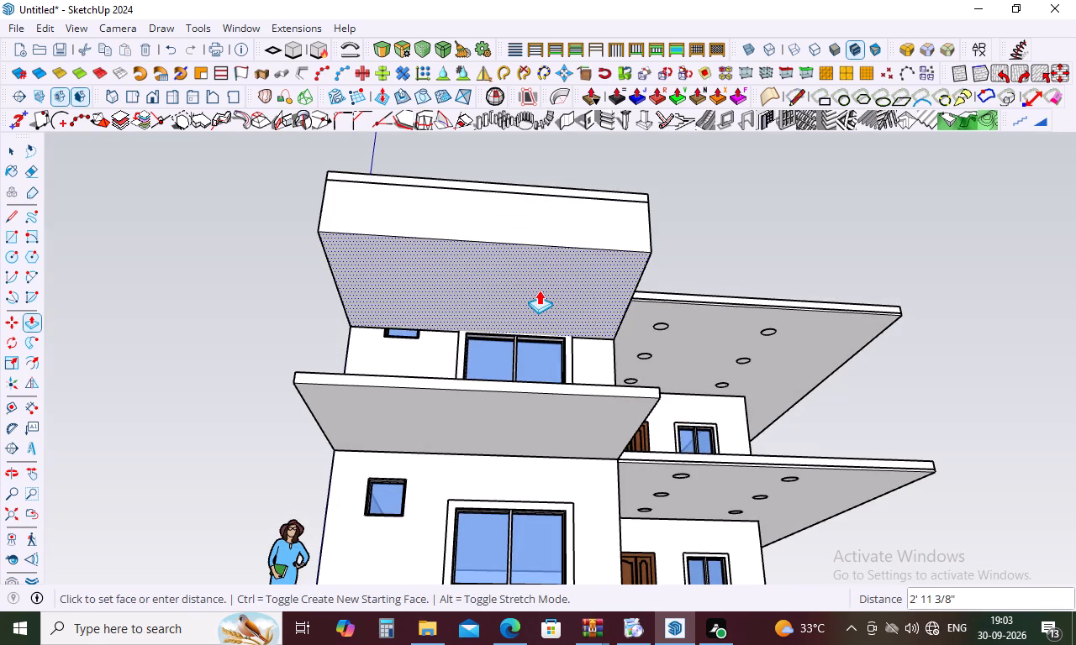
{"action": "key", "text": "2"}
{"action": "key", "text": "shift+quotedbl"}
{"action": "key", "text": "Return"}
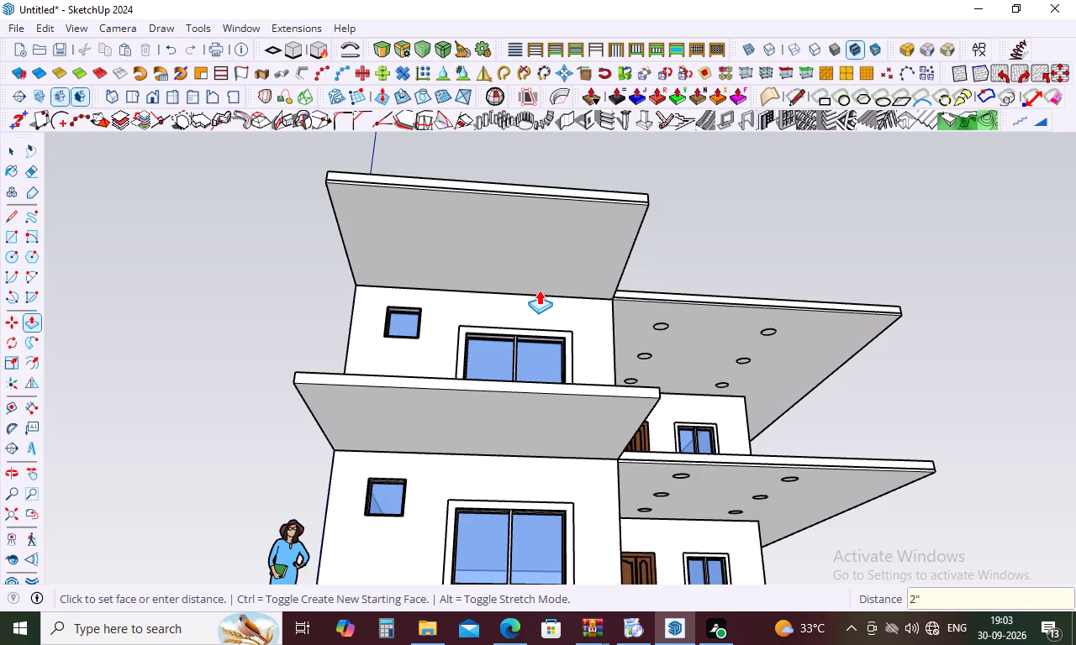
{"action": "key", "text": "space"}
Draw a 10' by 15' 9" rectangle covering the underside of the lower overhang above the large ground-floor window.
{"action": "key", "text": "r"}
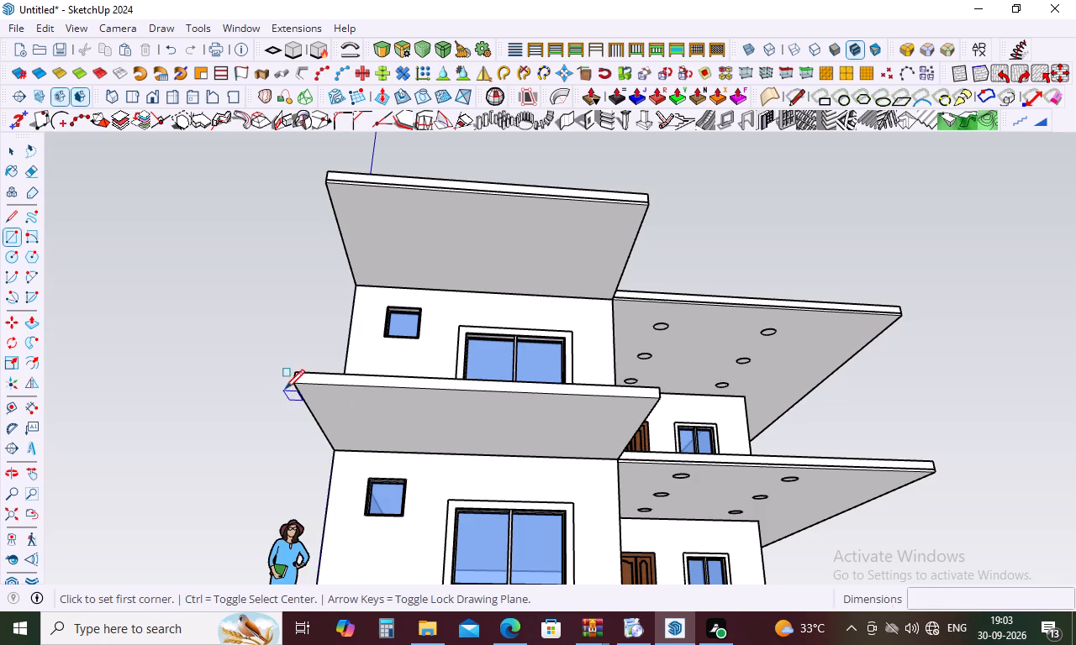
{"action": "left_click", "coordinate": [291, 385]}
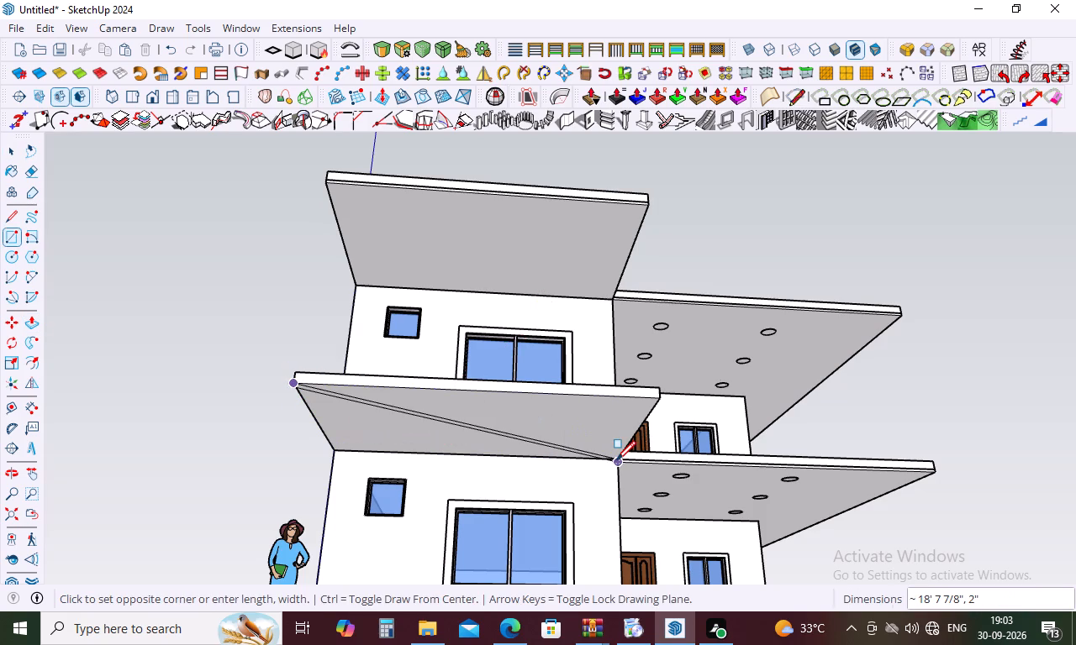
{"action": "middle_click_drag", "start_coordinate": [625, 444], "coordinate": [625, 436]}
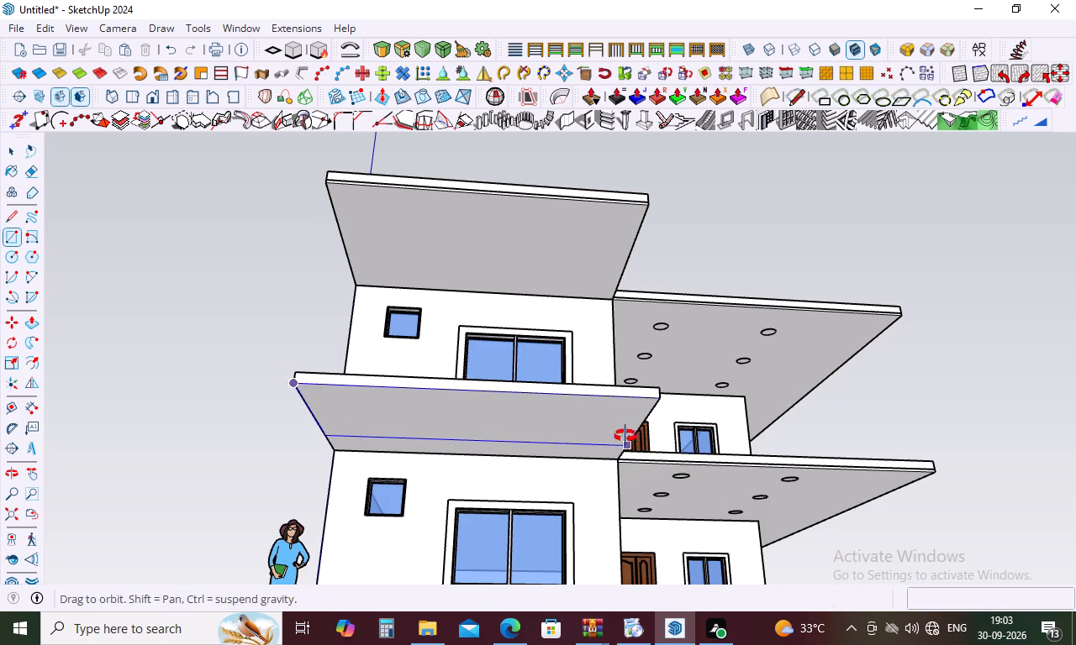
{"action": "middle_click_drag", "start_coordinate": [625, 436], "coordinate": [636, 356]}
{"action": "scroll", "coordinate": [623, 438], "scroll_direction": "up", "scroll_amount": 4}
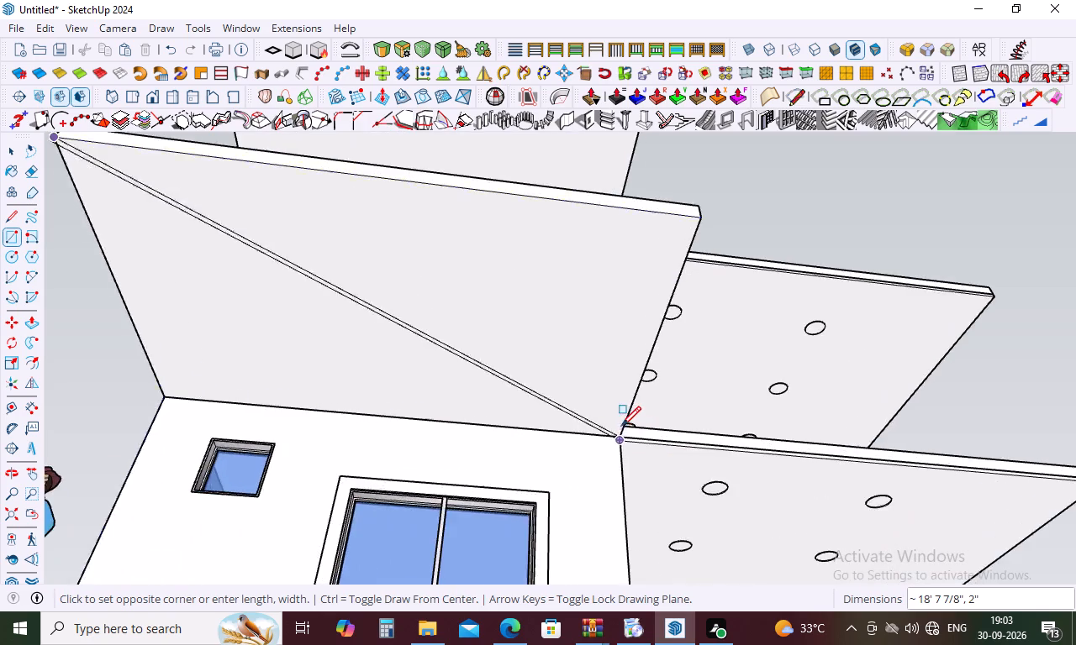
{"action": "scroll", "coordinate": [620, 425], "scroll_direction": "up", "scroll_amount": 4}
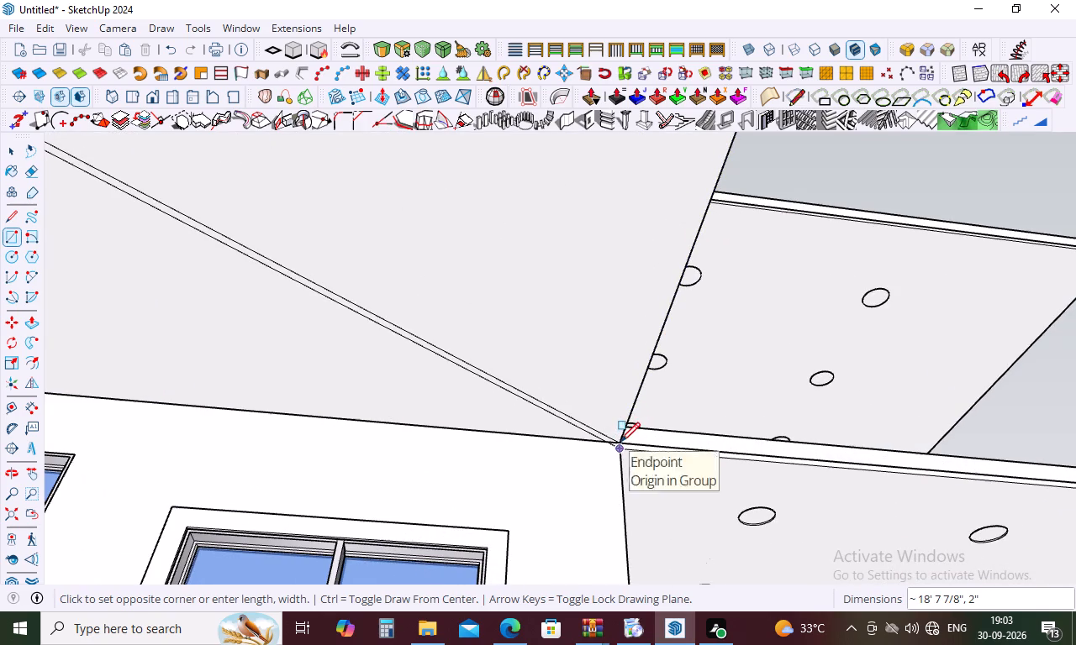
{"action": "scroll", "coordinate": [621, 436], "scroll_direction": "up", "scroll_amount": 13}
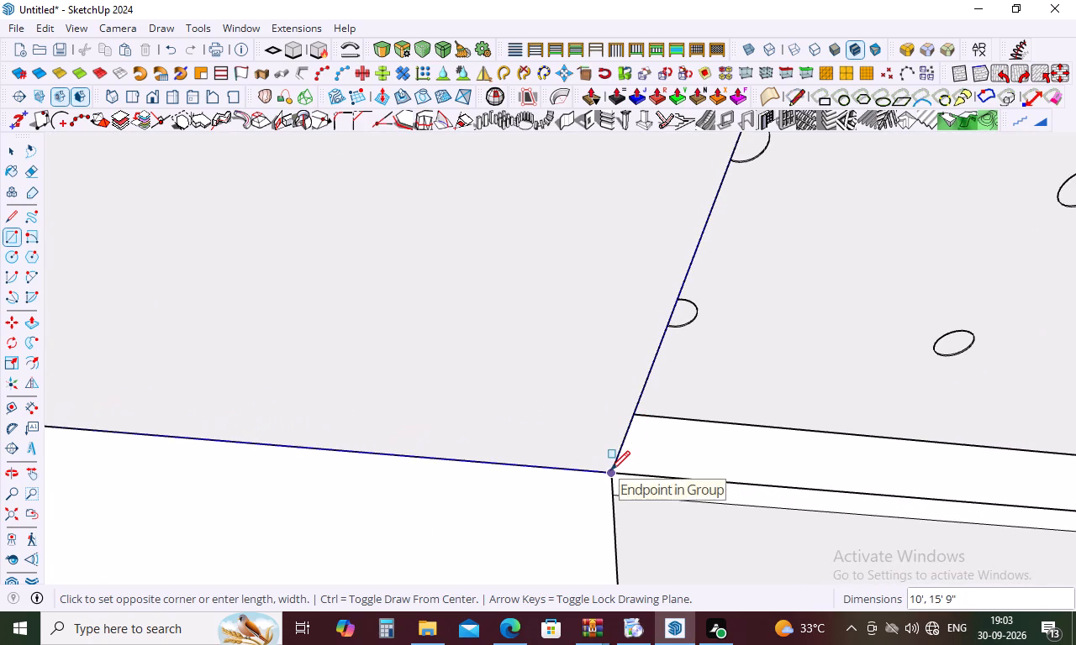
{"action": "left_click", "coordinate": [610, 470]}
{"action": "scroll", "coordinate": [593, 377], "scroll_direction": "down", "scroll_amount": 14}
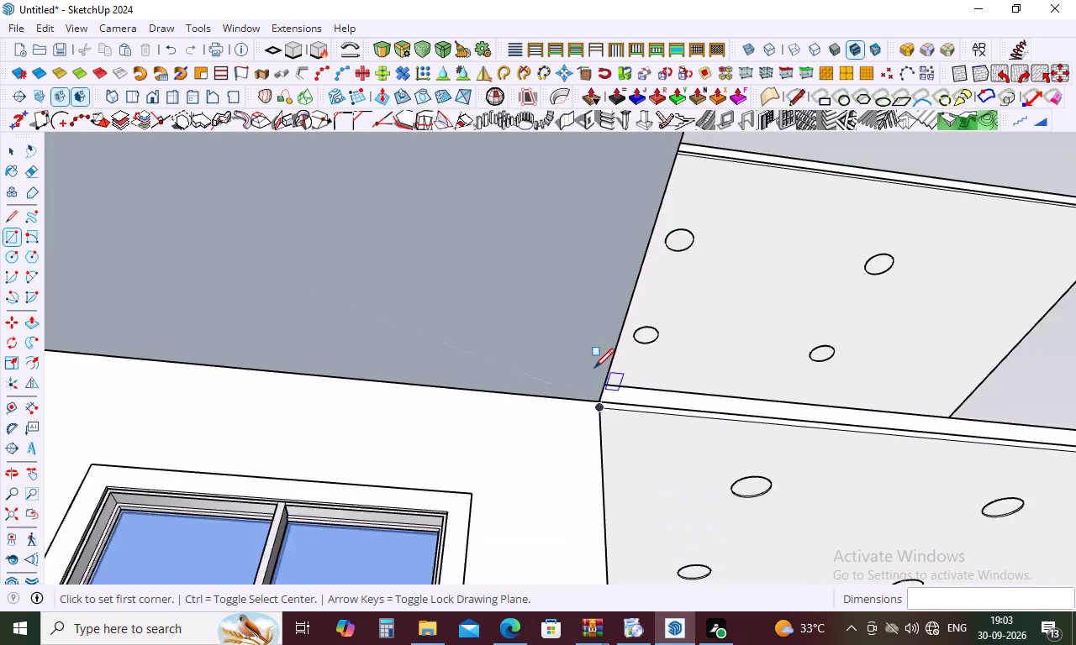
{"action": "scroll", "coordinate": [594, 368], "scroll_direction": "down", "scroll_amount": 10}
{"action": "key", "text": "space"}
Extrude the rectangle under the lower window-side overhang 2" downward with Push/Pull to form its soffit.
{"action": "type", "text": "p"}
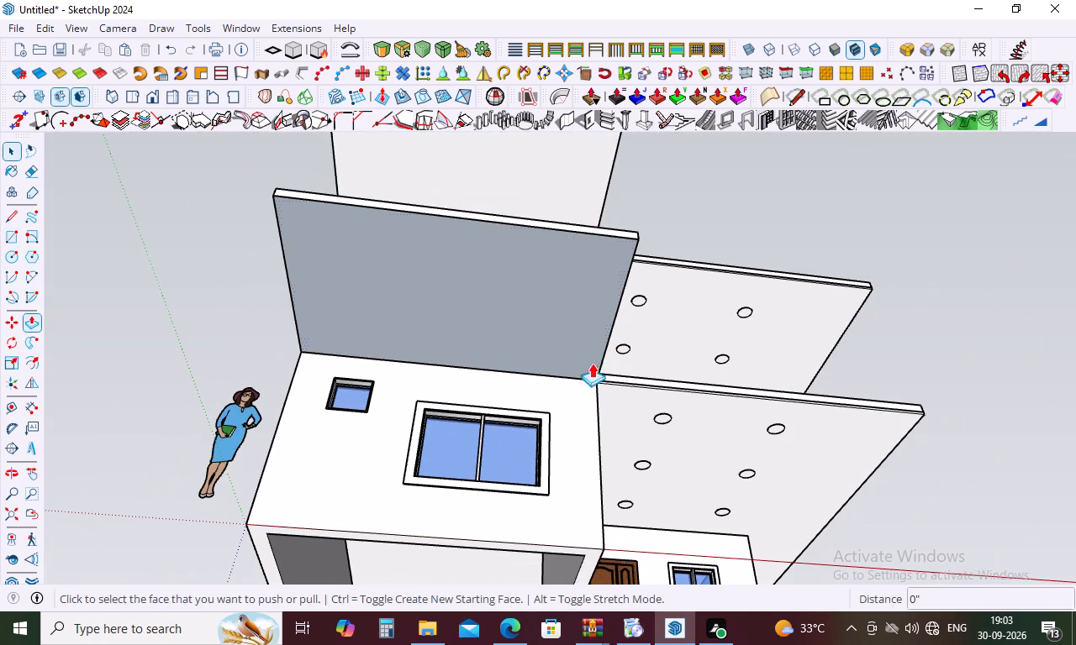
{"action": "left_click", "coordinate": [568, 322]}
{"action": "key", "text": "2"}
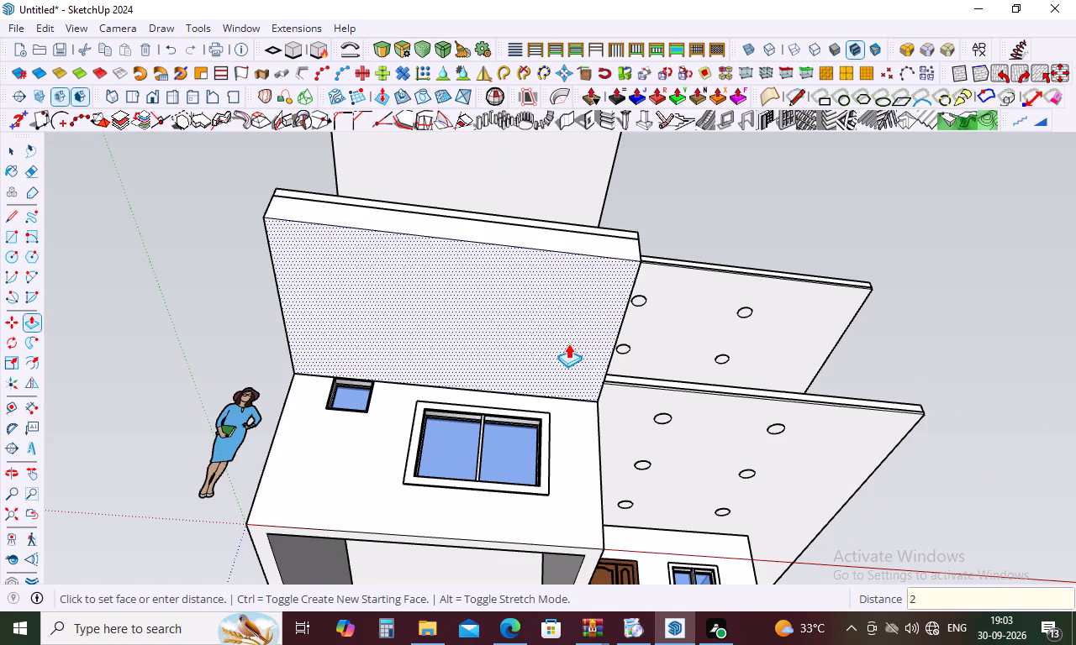
{"action": "key", "text": "shift+quotedbl"}
{"action": "key", "text": "Return"}
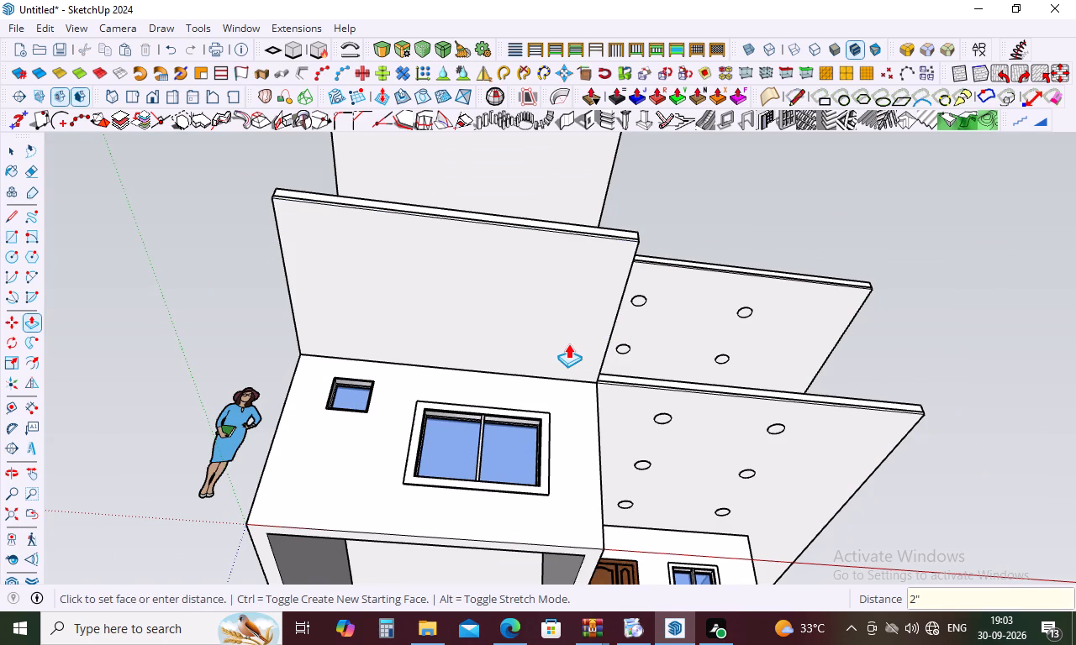
{"action": "key", "text": "space"}
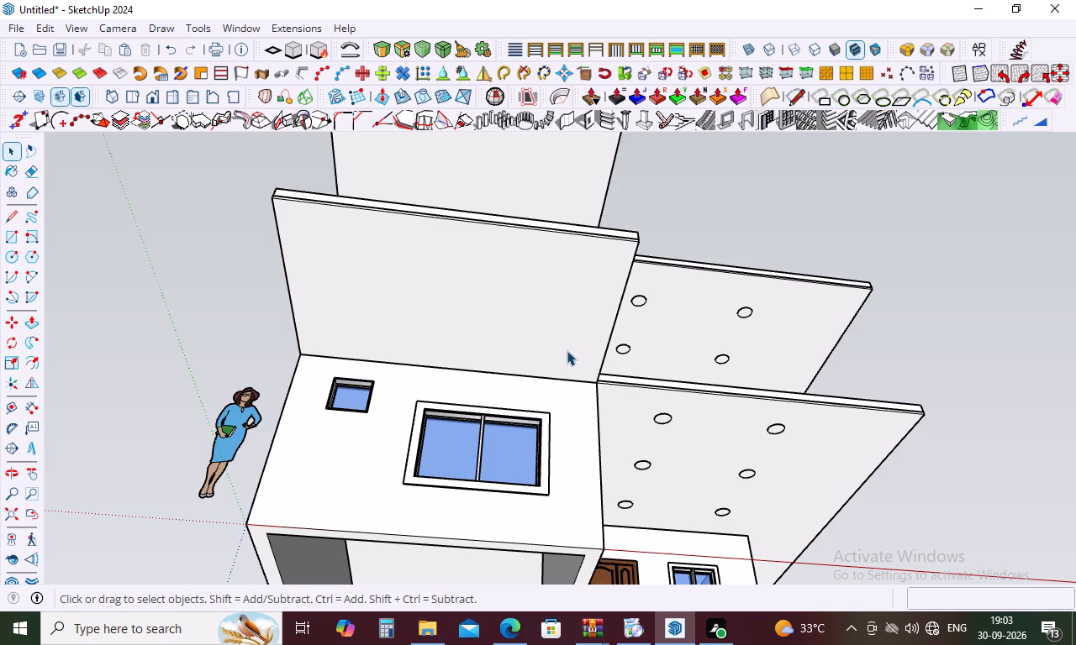
{"action": "scroll", "coordinate": [604, 241], "scroll_direction": "down", "scroll_amount": 6}
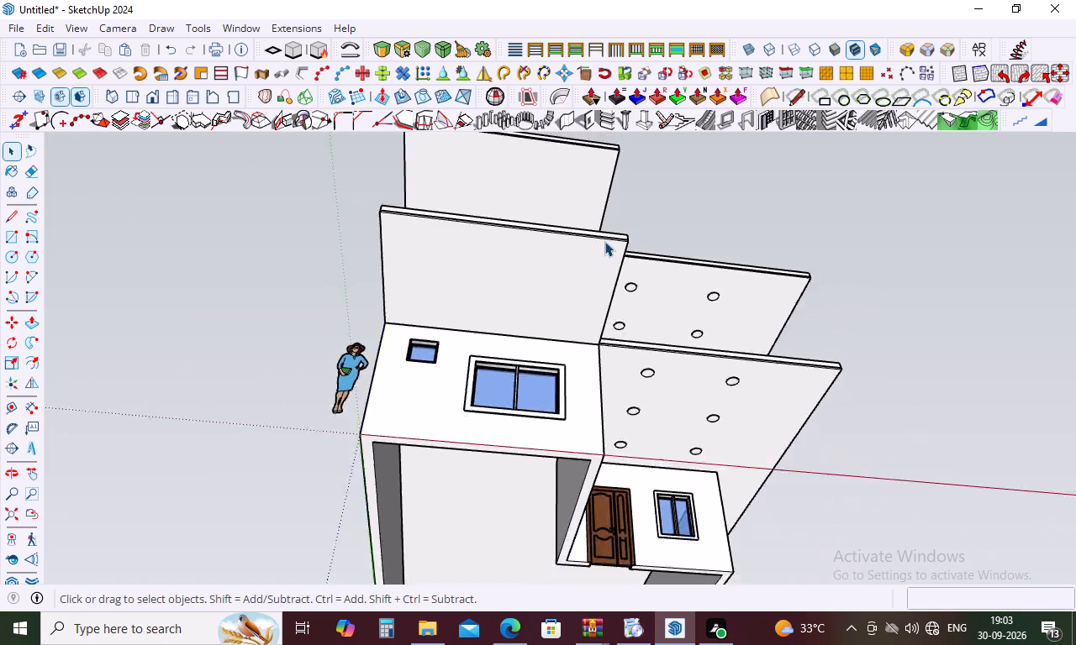
Draw a circle of 7" radius on the upper window-side soffit, near the wall above the small window.
{"action": "scroll", "coordinate": [604, 241], "scroll_direction": "down", "scroll_amount": 2}
{"action": "middle_click_drag", "start_coordinate": [642, 234], "coordinate": [642, 270]}
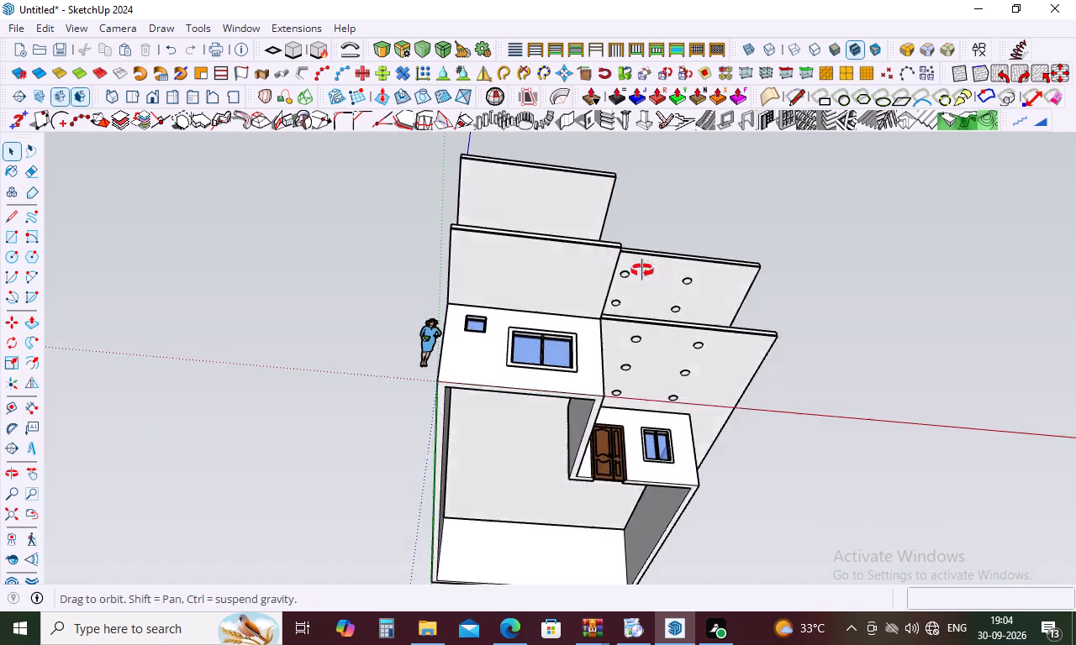
{"action": "middle_click_drag", "start_coordinate": [642, 270], "coordinate": [619, 402]}
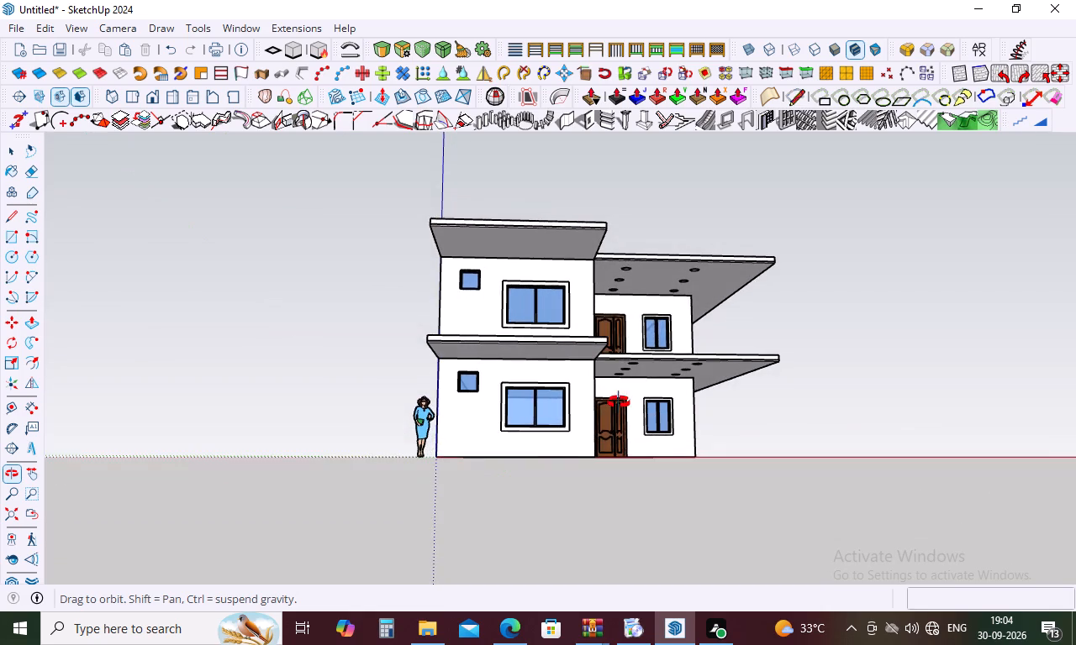
{"action": "middle_click_drag", "start_coordinate": [619, 402], "coordinate": [615, 417]}
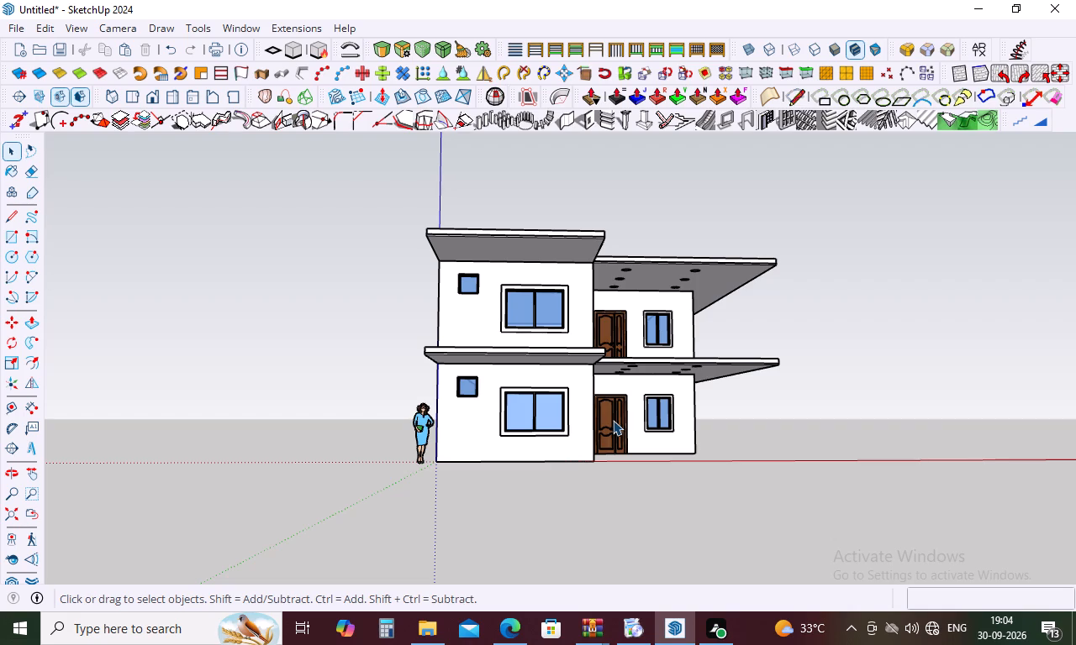
{"action": "middle_click_drag", "start_coordinate": [662, 283], "coordinate": [651, 196]}
{"action": "scroll", "coordinate": [488, 175], "scroll_direction": "up", "scroll_amount": 4}
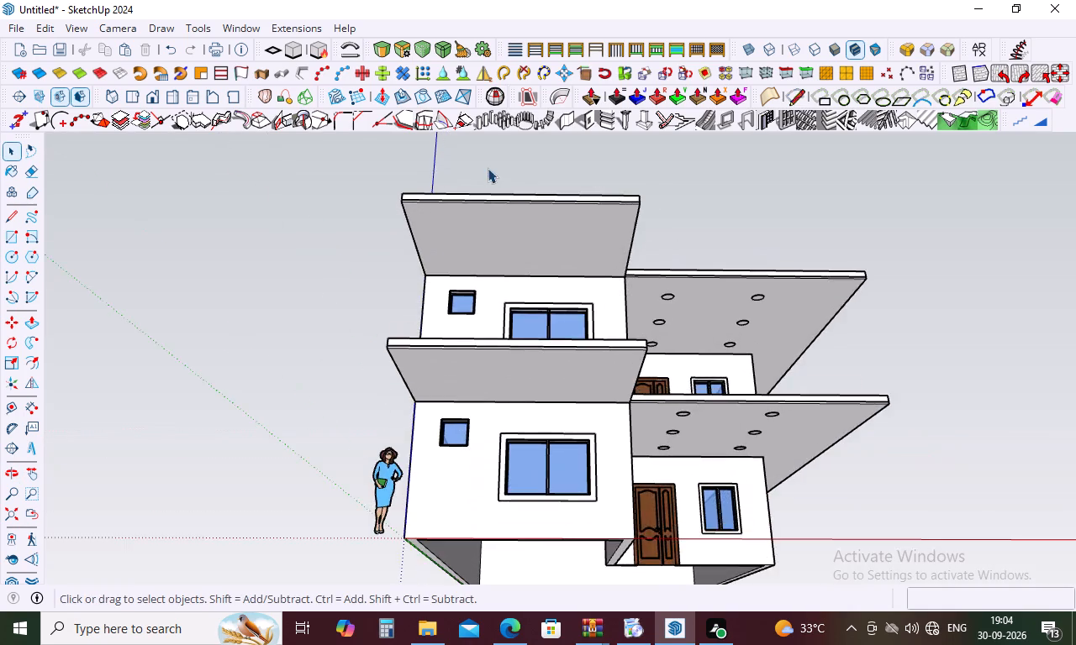
{"action": "scroll", "coordinate": [484, 180], "scroll_direction": "up", "scroll_amount": 9}
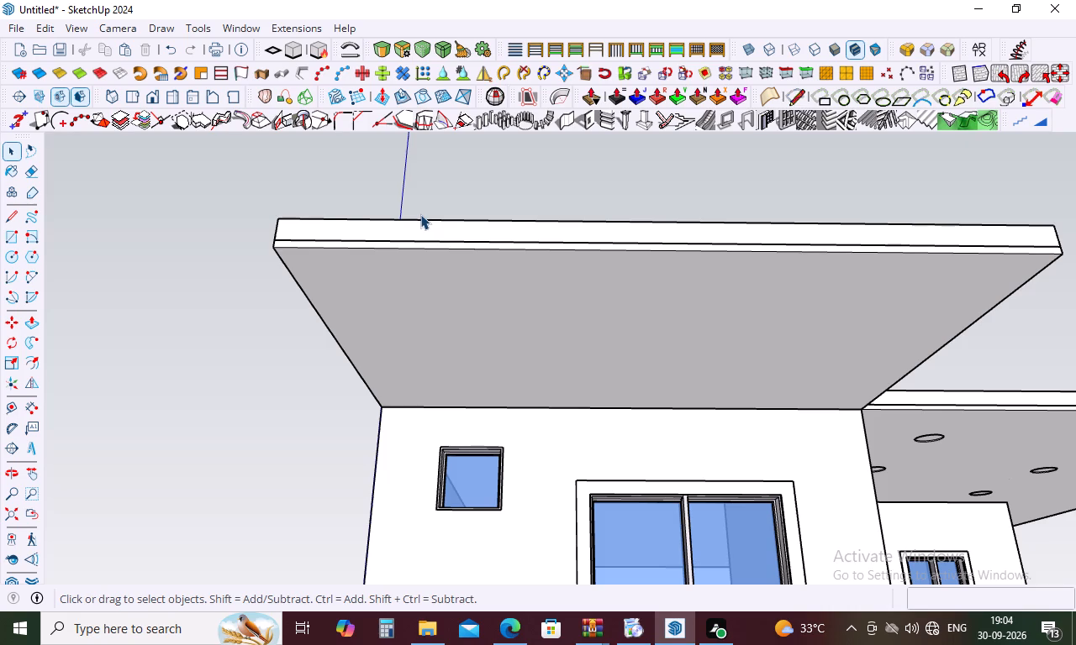
{"action": "key", "text": "Escape"}
{"action": "key", "text": "c"}
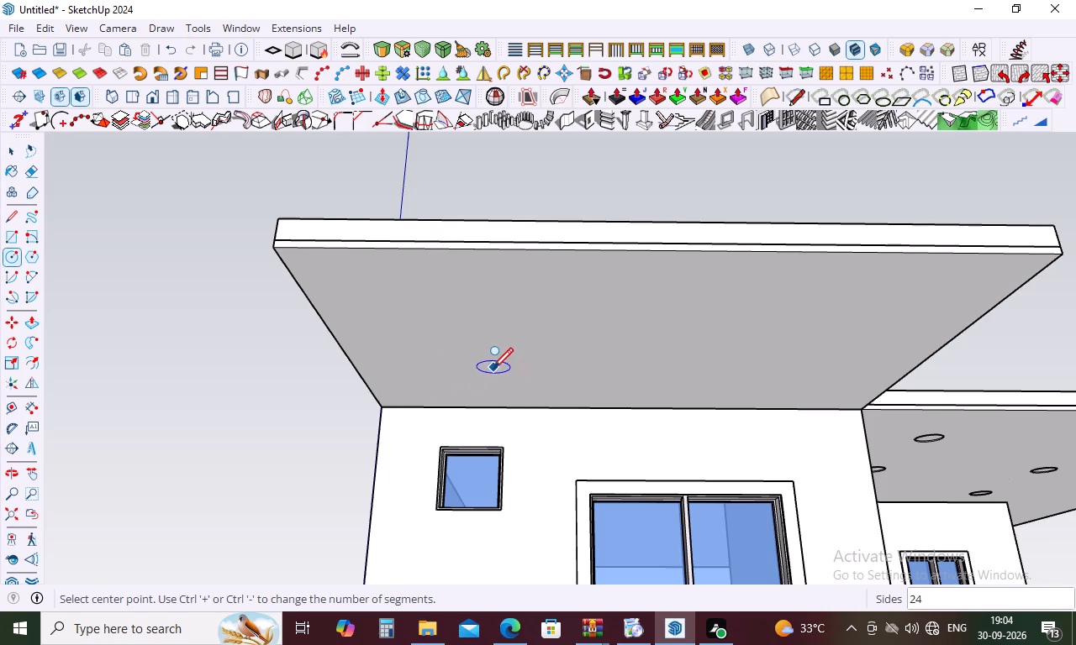
{"action": "left_click", "coordinate": [479, 371]}
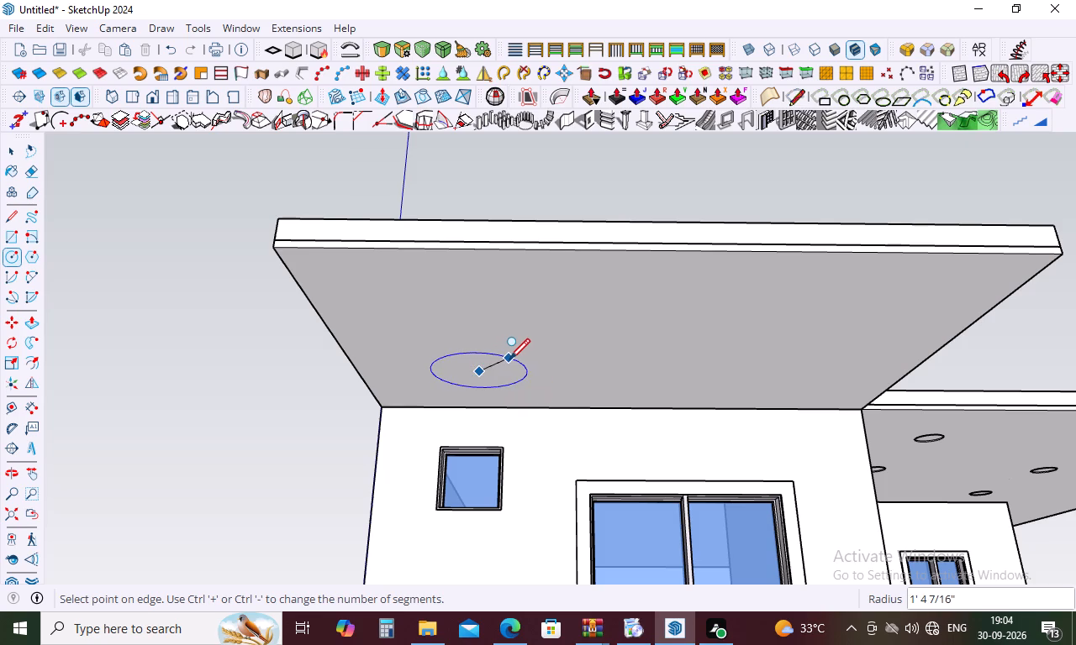
{"action": "key", "text": "7"}
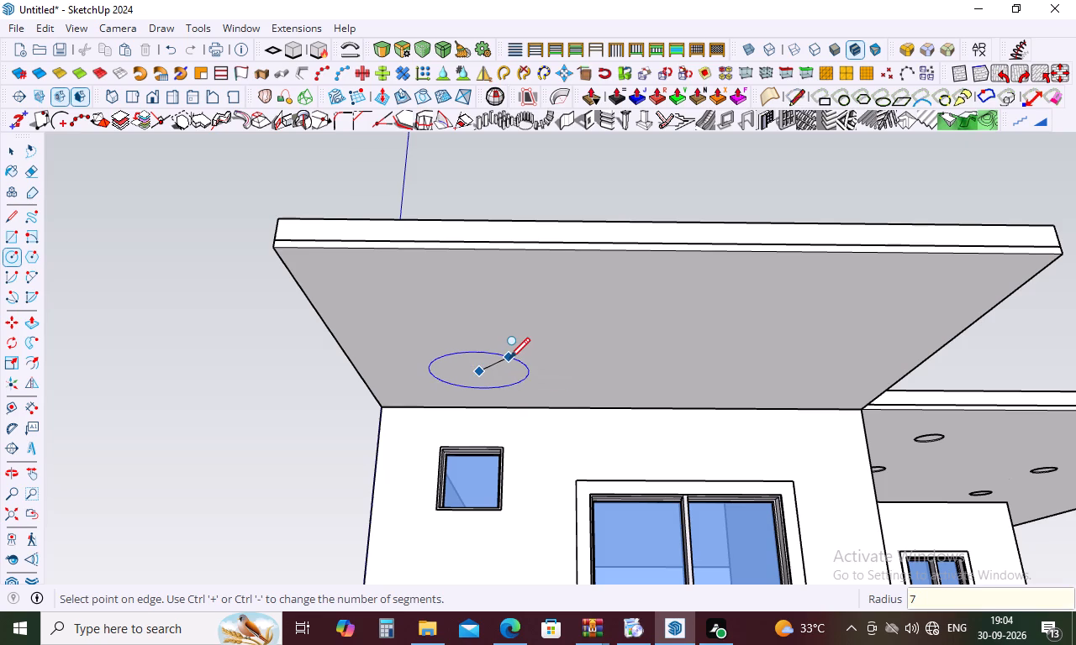
{"action": "key", "text": "shift+quotedbl"}
{"action": "key", "text": "Return"}
{"action": "key", "text": "space"}
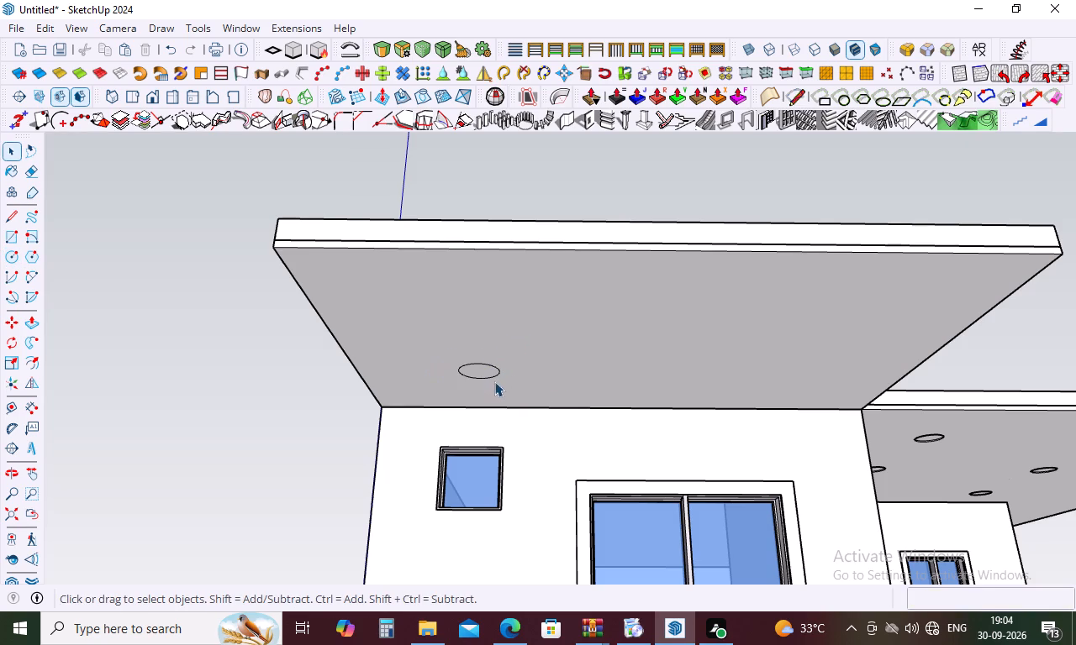
Copy the circle about 8' 4" along the red axis to sit above the large upper-storey window.
{"action": "double_click", "coordinate": [481, 370]}
{"action": "key", "text": "m"}
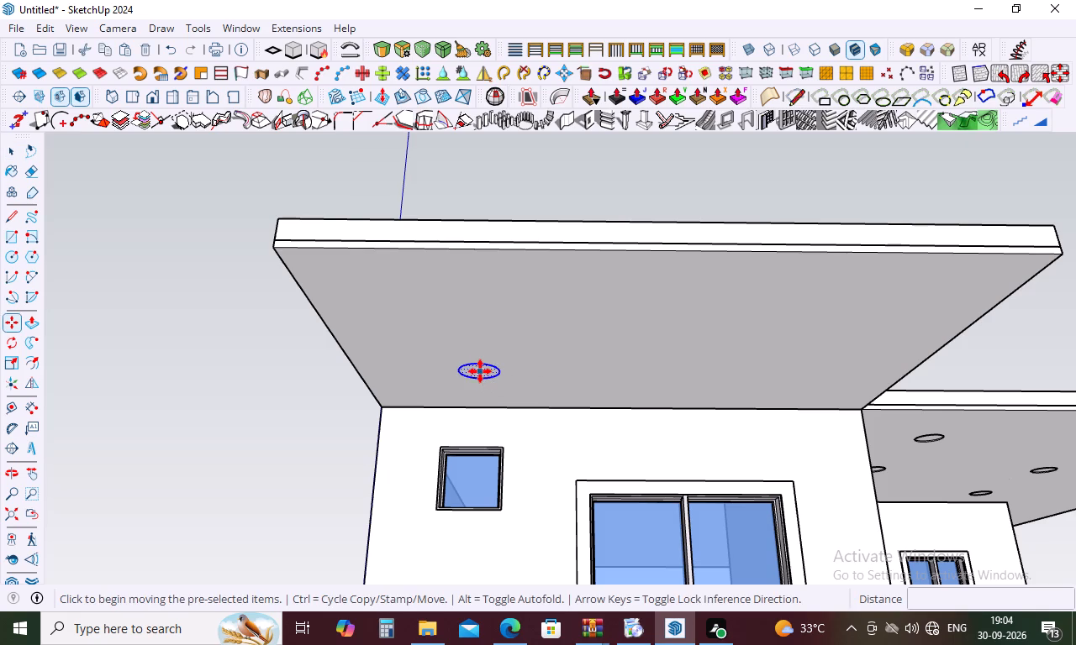
{"action": "left_click", "coordinate": [478, 370]}
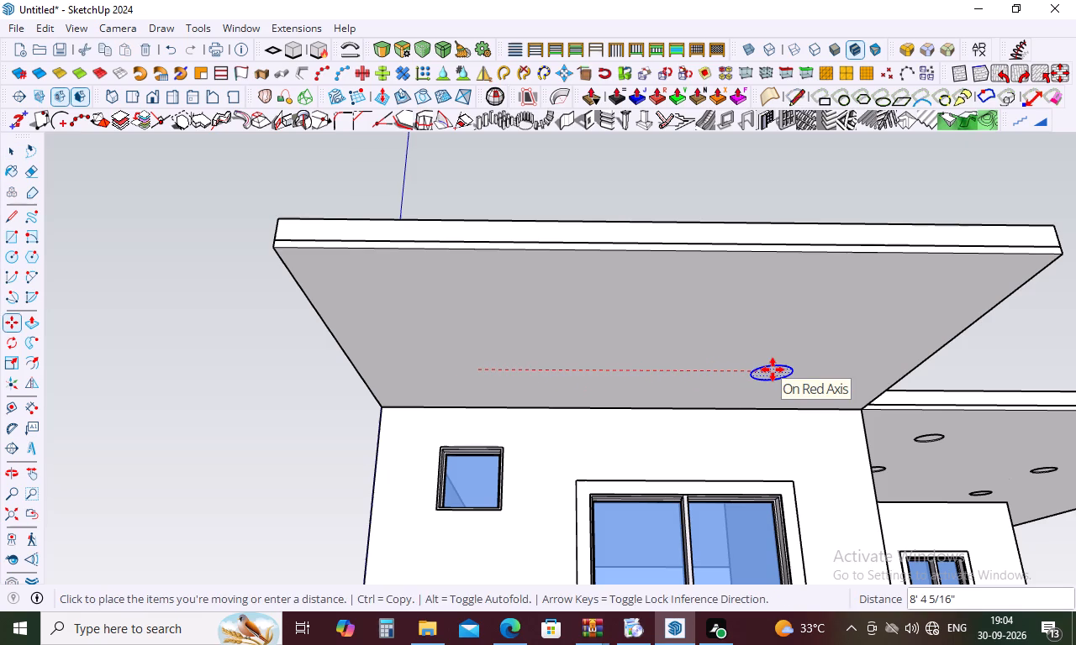
{"action": "left_click", "coordinate": [773, 370]}
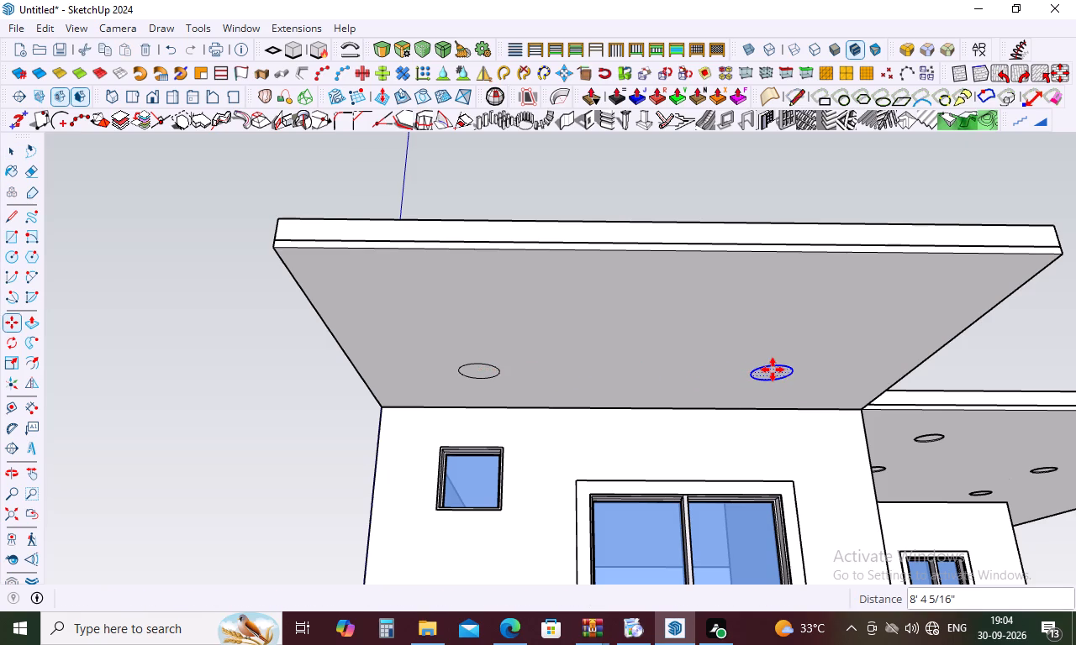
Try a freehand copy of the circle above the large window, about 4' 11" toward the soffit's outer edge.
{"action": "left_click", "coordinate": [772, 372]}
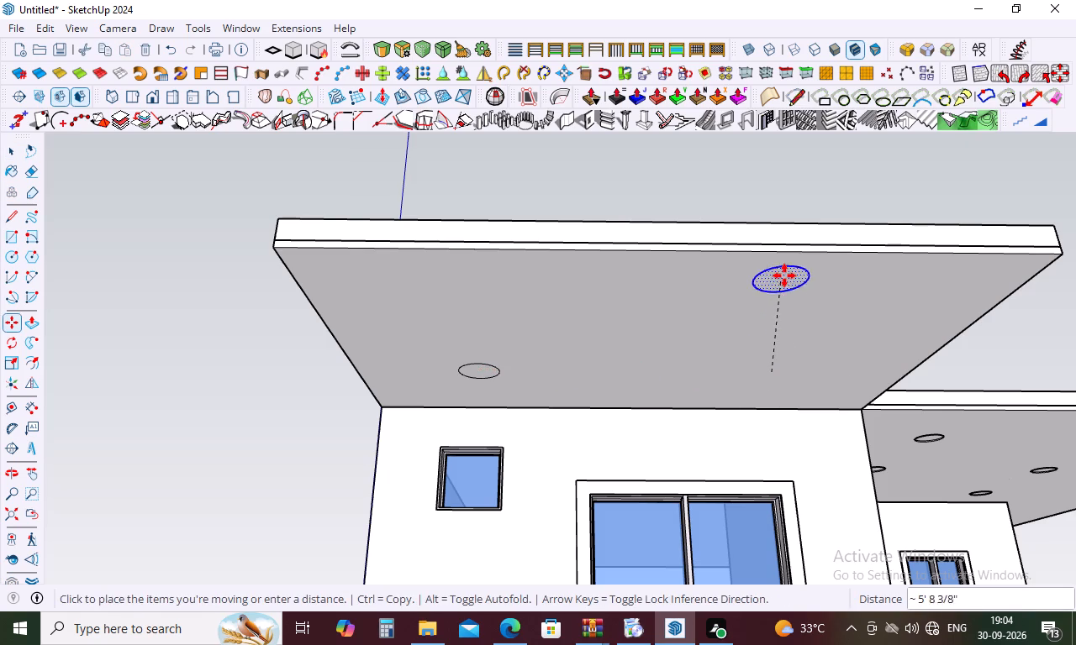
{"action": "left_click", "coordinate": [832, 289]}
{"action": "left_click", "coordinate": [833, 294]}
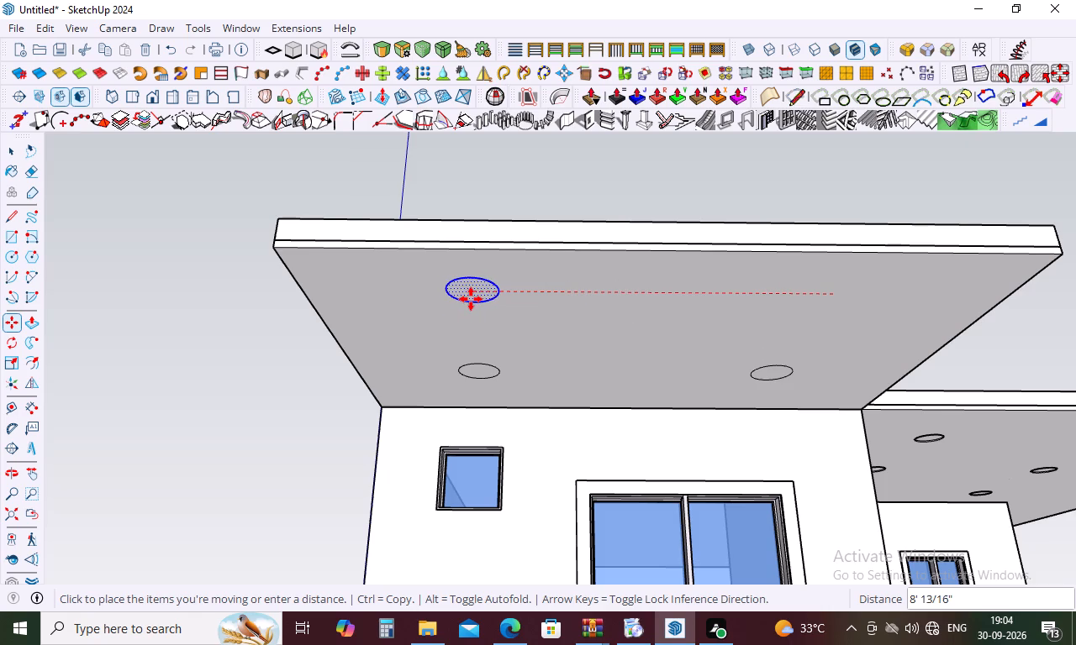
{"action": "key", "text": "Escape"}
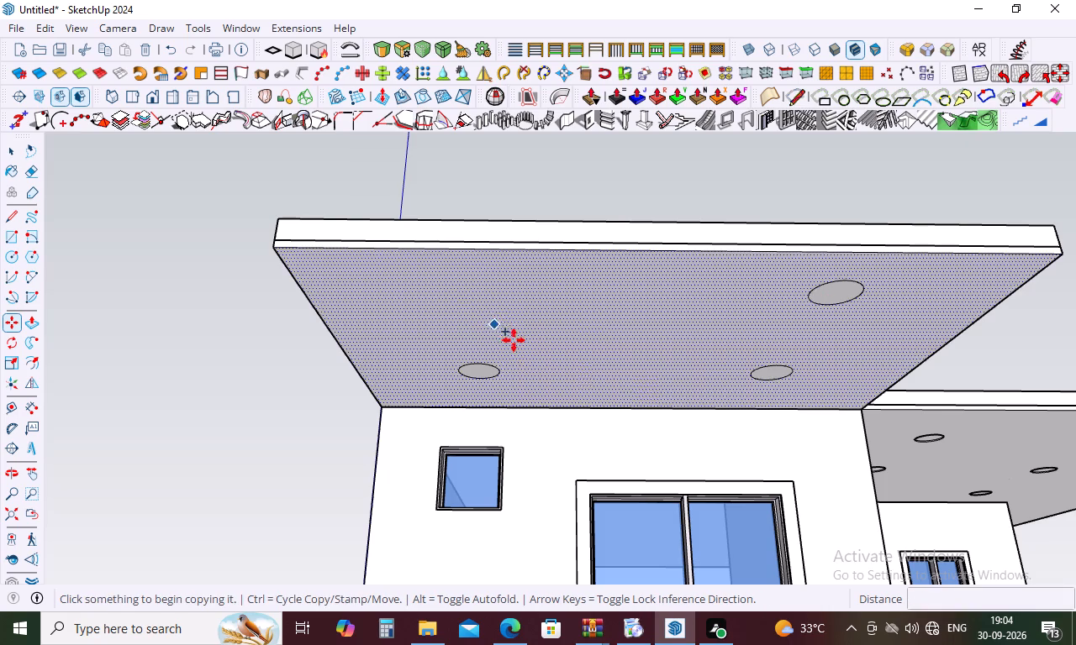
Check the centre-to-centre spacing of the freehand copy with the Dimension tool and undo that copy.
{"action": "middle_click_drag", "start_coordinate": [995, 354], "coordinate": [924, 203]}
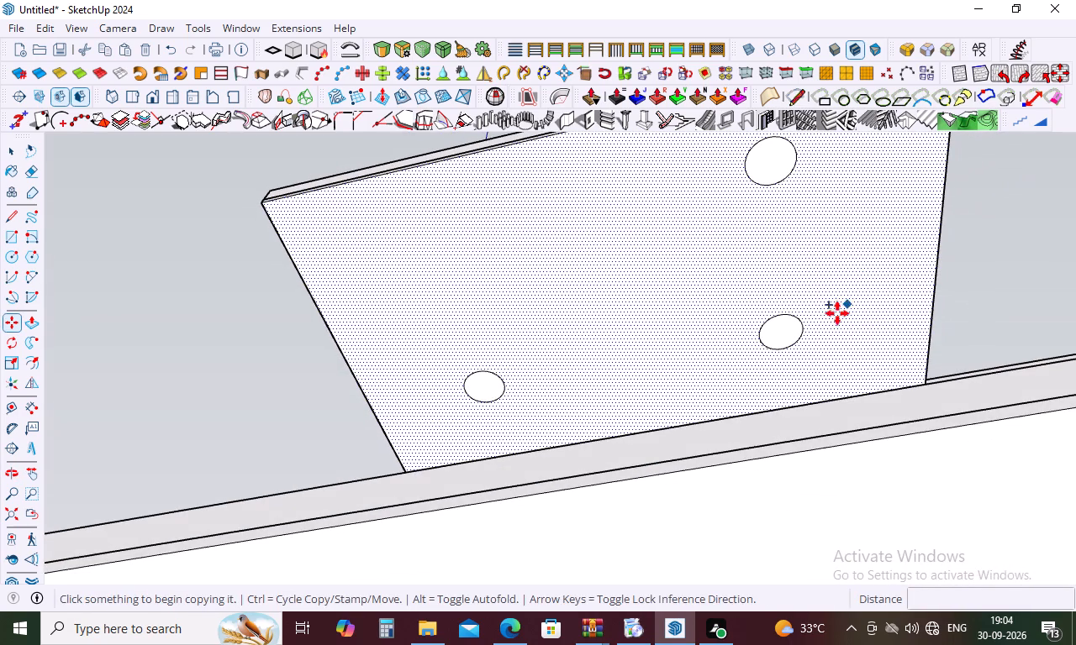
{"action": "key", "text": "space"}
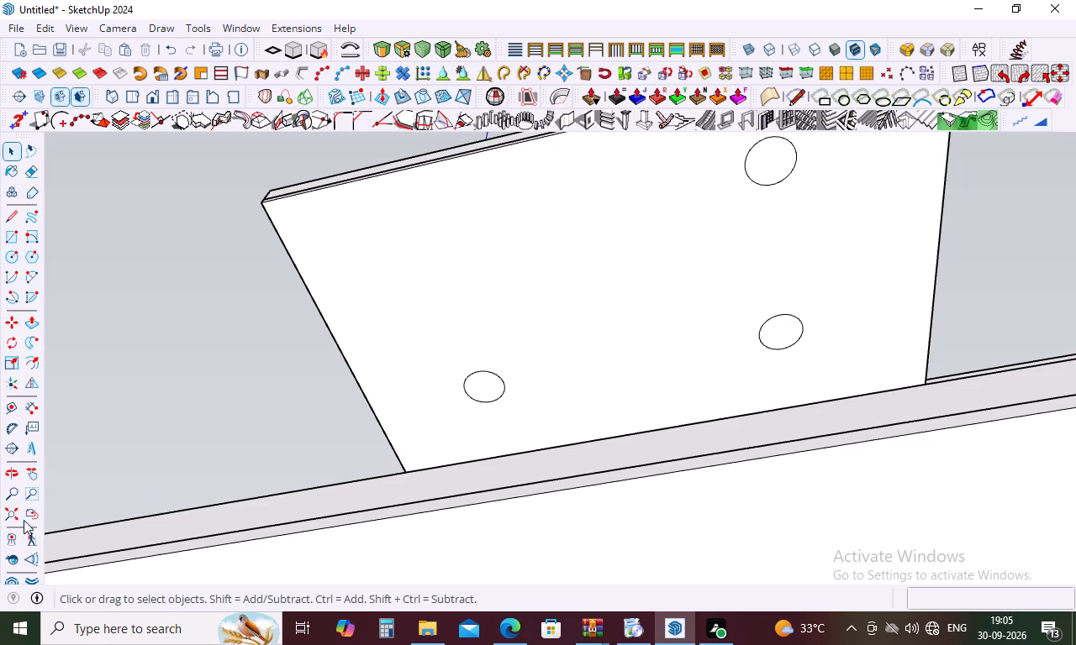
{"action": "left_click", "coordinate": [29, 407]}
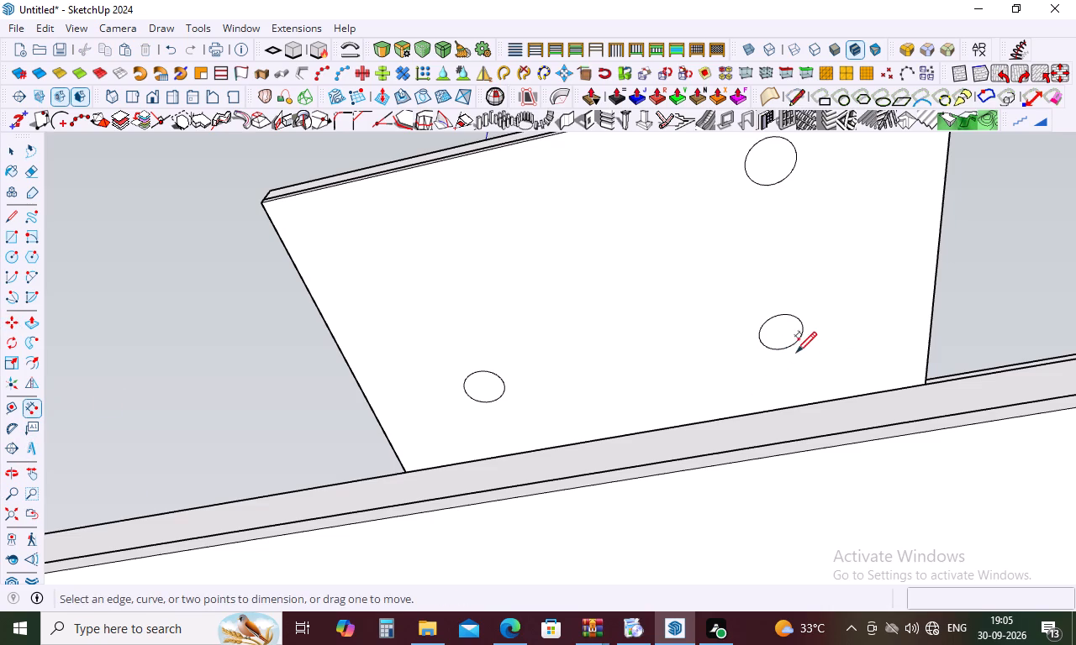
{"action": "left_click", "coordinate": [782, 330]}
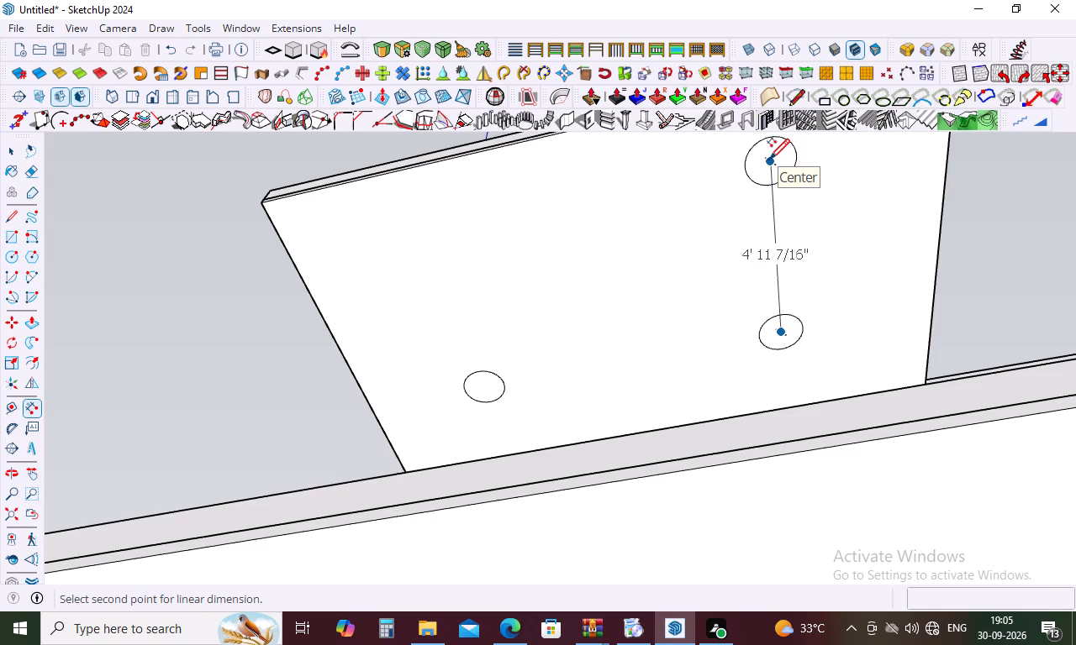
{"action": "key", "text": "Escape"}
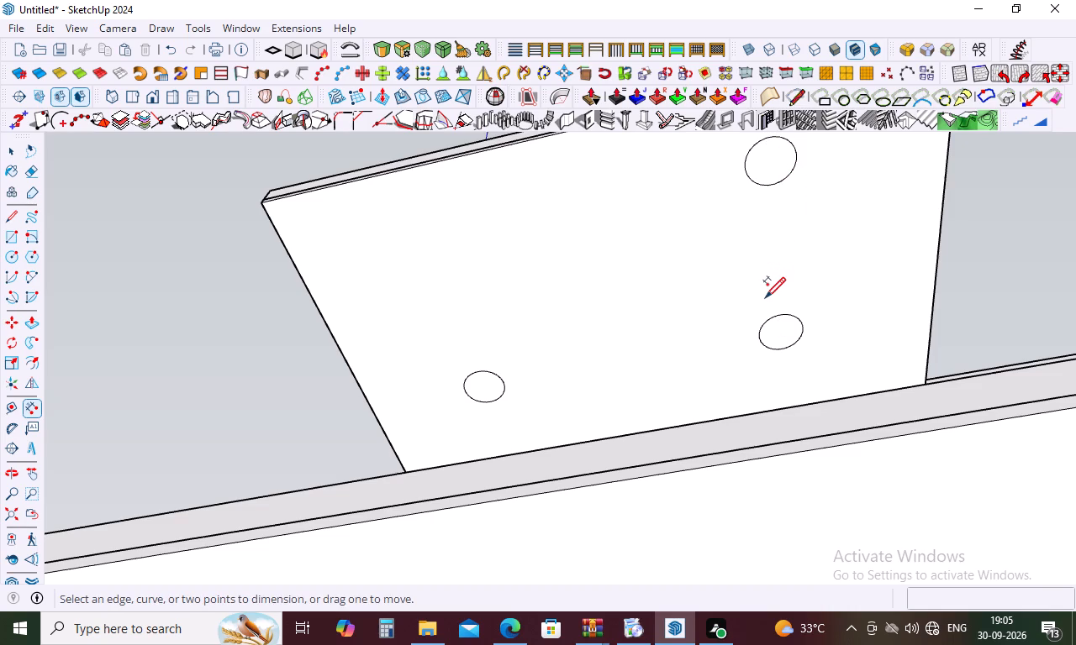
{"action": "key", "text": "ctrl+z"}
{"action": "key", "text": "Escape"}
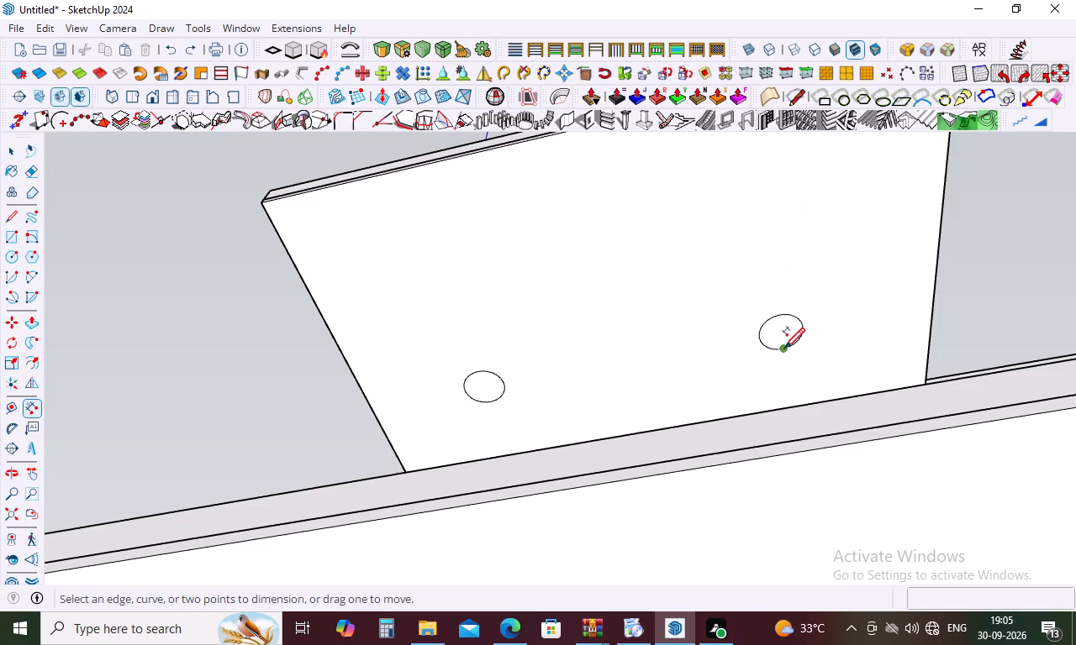
Copy the circle above the large window 5' along the green axis toward the soffit's outer edge.
{"action": "key", "text": "space"}
{"action": "double_click", "coordinate": [773, 338]}
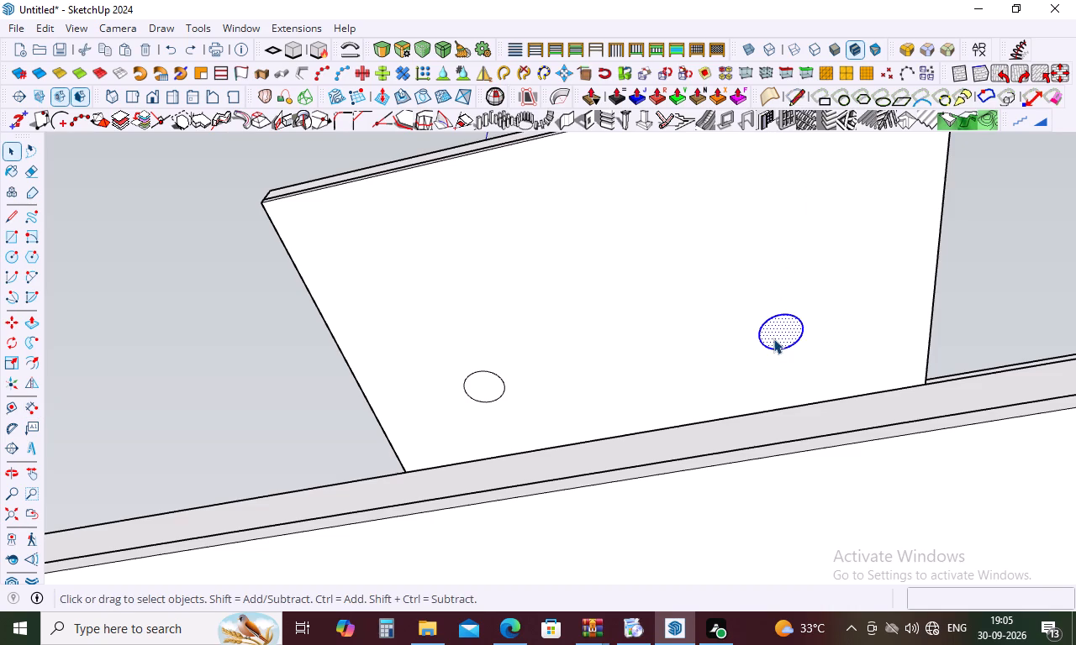
{"action": "key", "text": "m"}
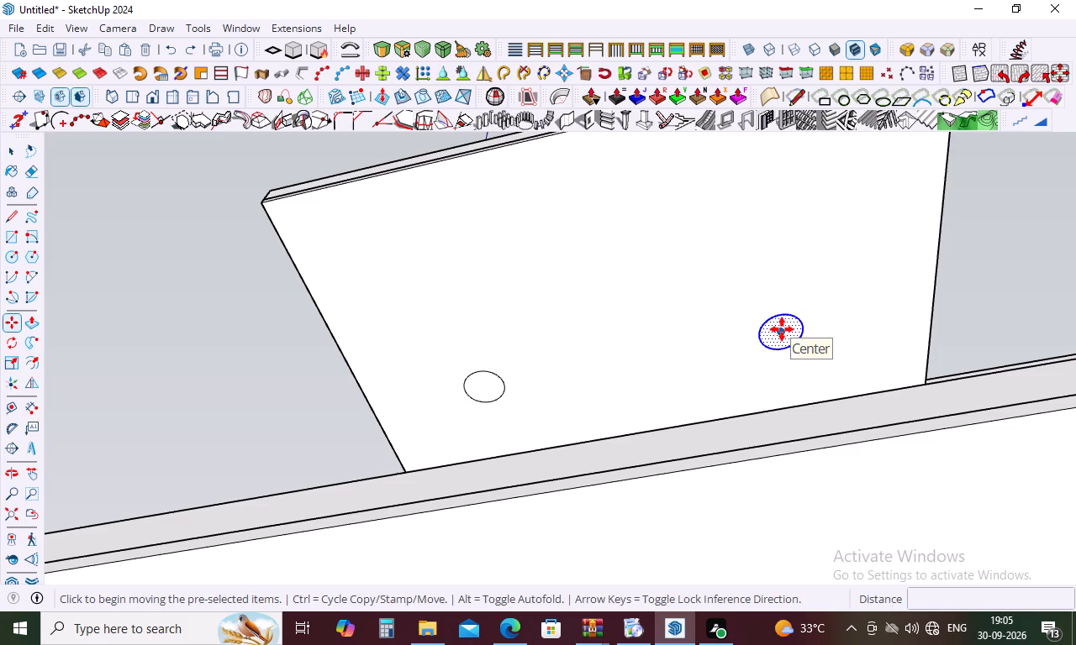
{"action": "left_click", "coordinate": [782, 332]}
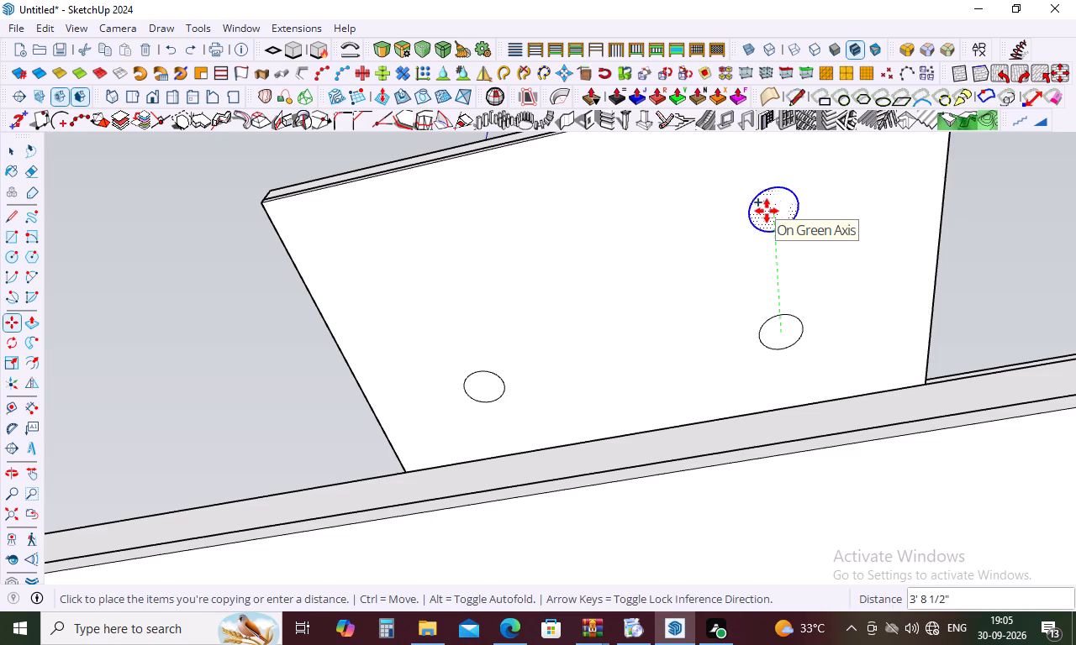
{"action": "type", "text": "5'"}
{"action": "key", "text": "Return"}
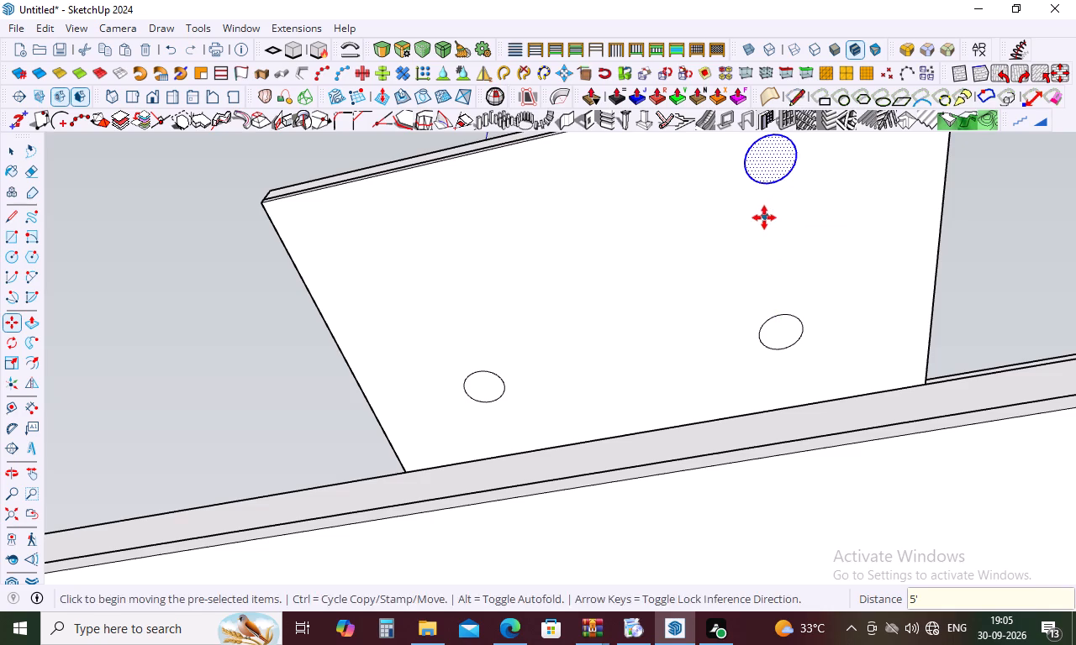
{"action": "key", "text": "space"}
{"action": "left_click", "coordinate": [314, 420]}
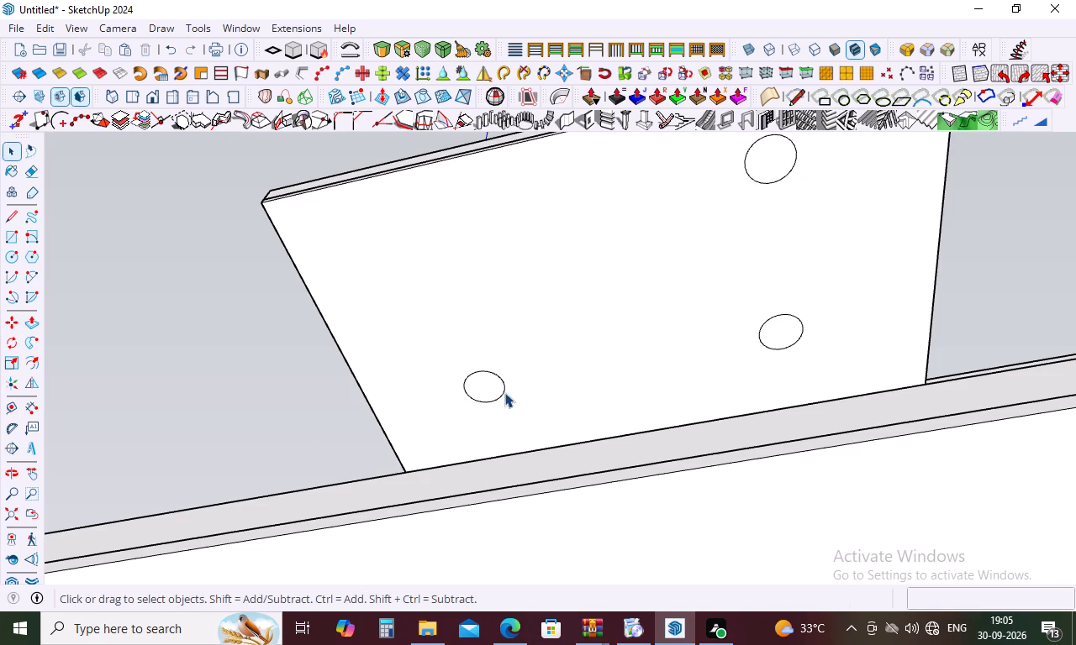
Copy the circle above the small window 5' along the green axis toward the soffit's outer edge.
{"action": "double_click", "coordinate": [487, 385]}
{"action": "key", "text": "m"}
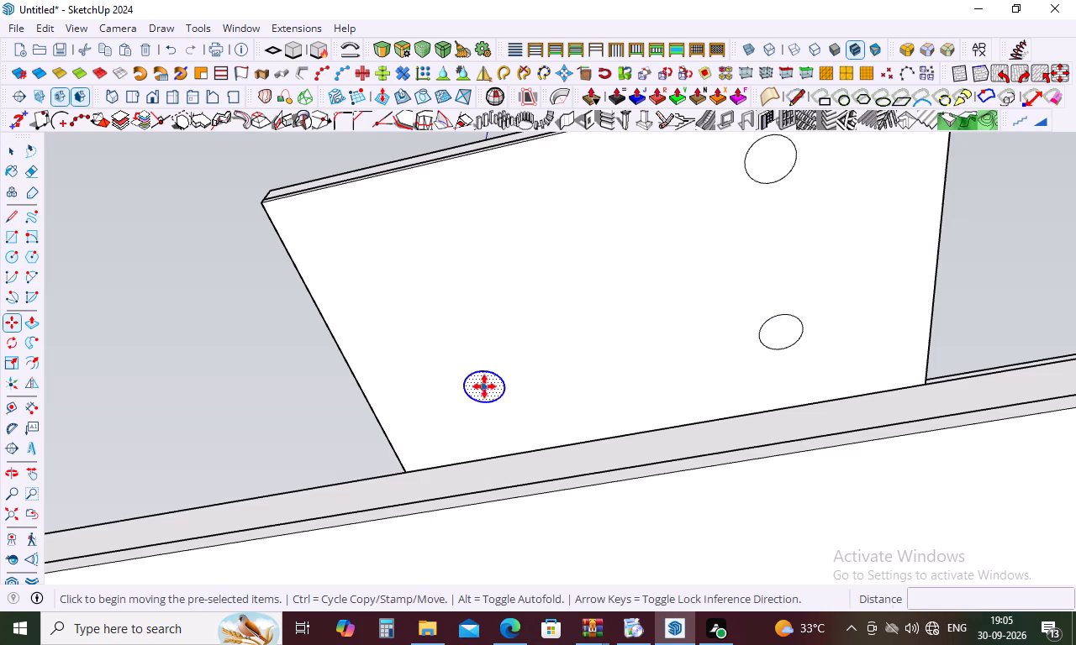
{"action": "left_click", "coordinate": [483, 387]}
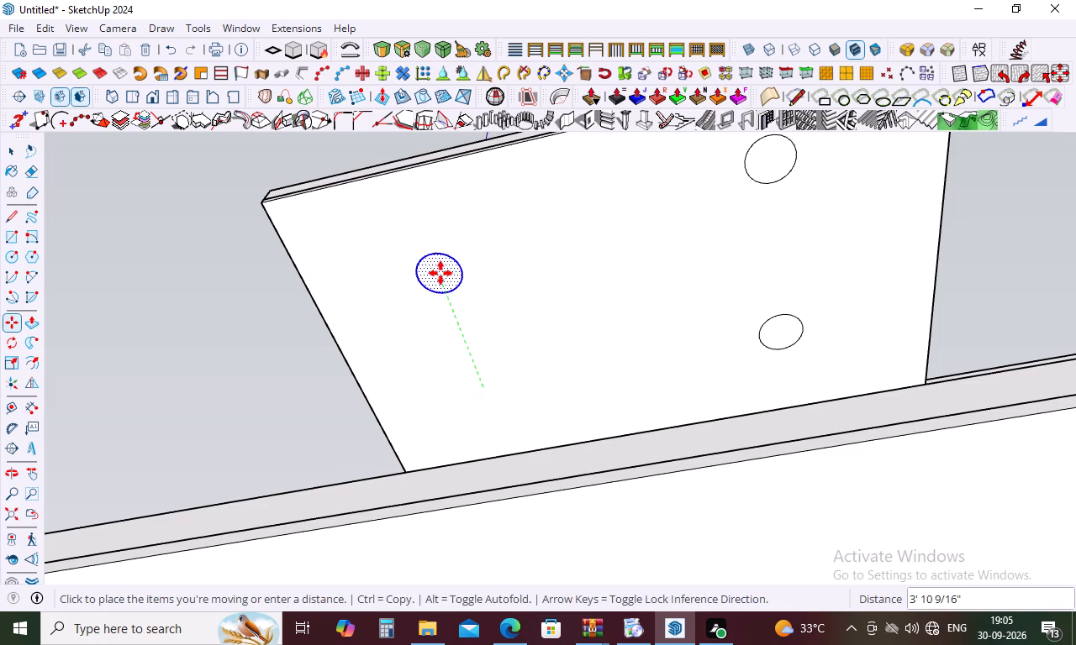
{"action": "type", "text": "5'"}
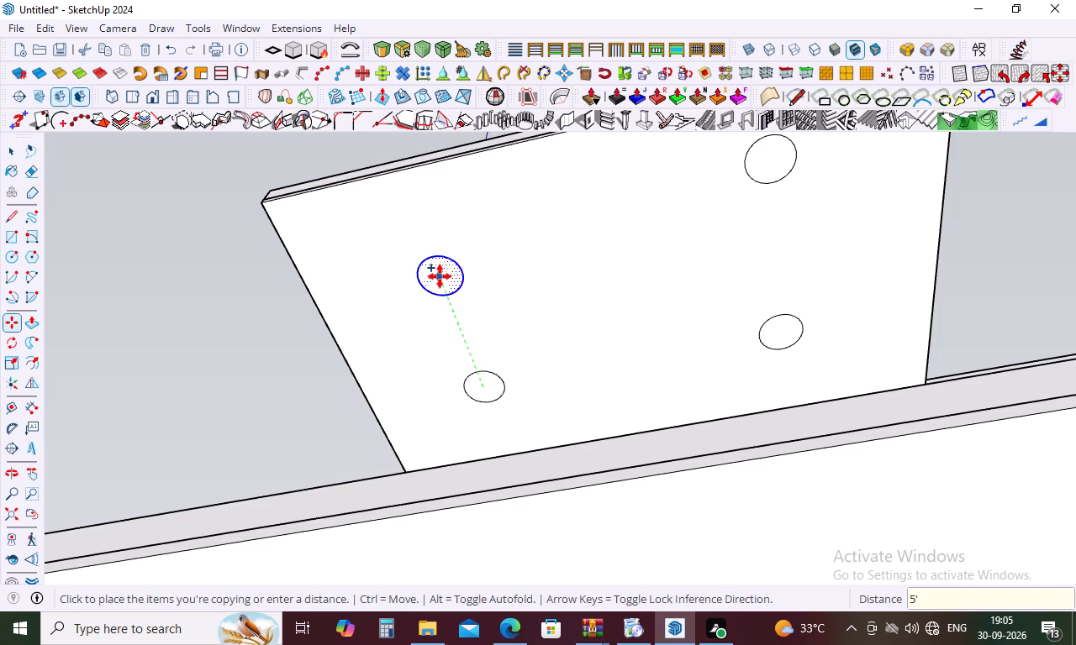
{"action": "key", "text": "Return"}
{"action": "key", "text": "Escape"}
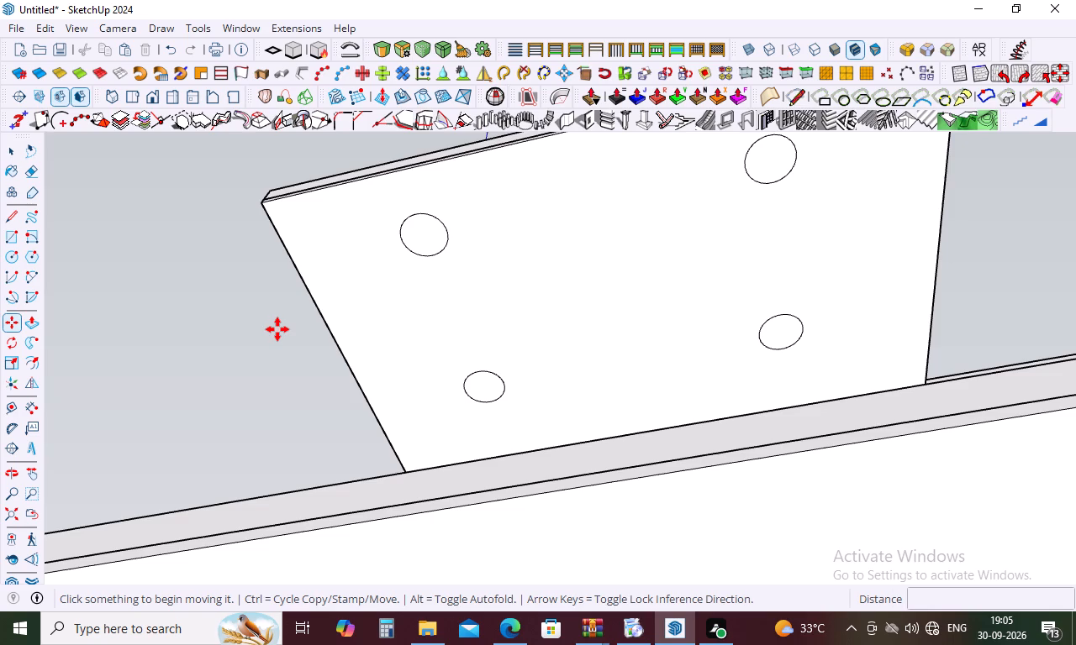
Push/pull the four circles on the roof slab's soffit above the front windows by 1/2" to form ceiling-light recesses.
{"action": "key", "text": "space"}
{"action": "key", "text": "p"}
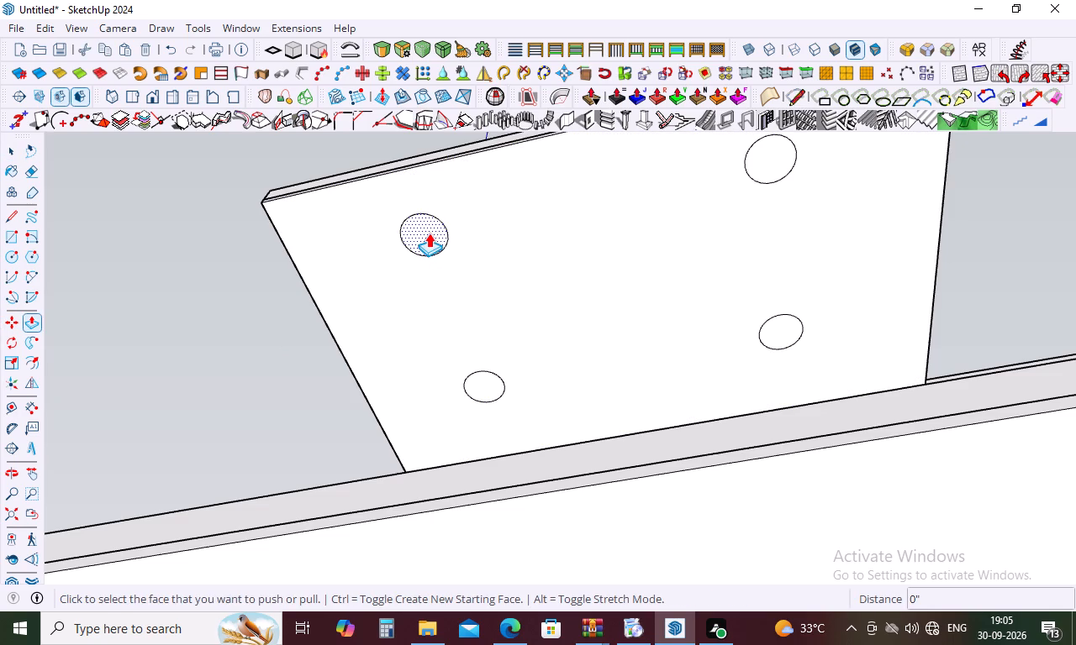
{"action": "left_click", "coordinate": [429, 233]}
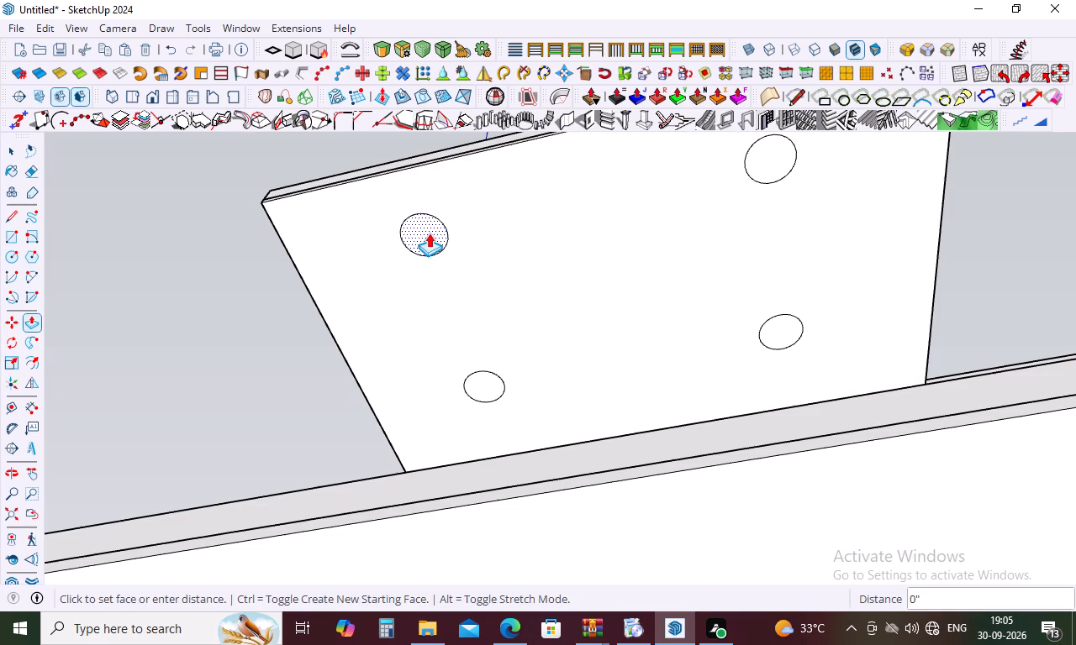
{"action": "type", "text": ".5"}
{"action": "key", "text": "Return"}
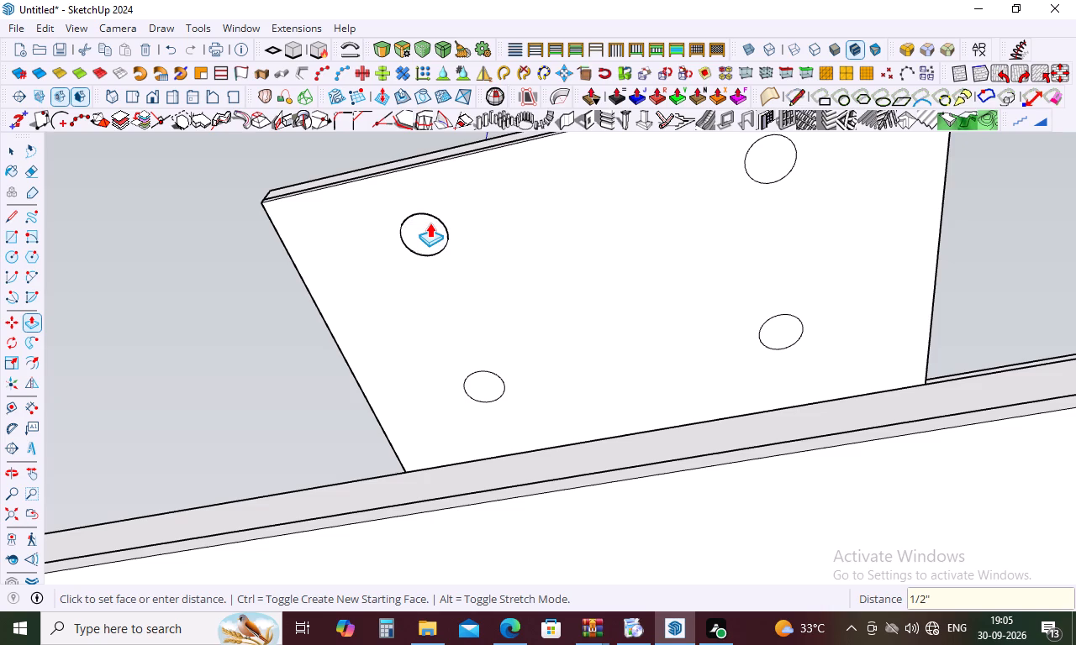
{"action": "double_click", "coordinate": [780, 158]}
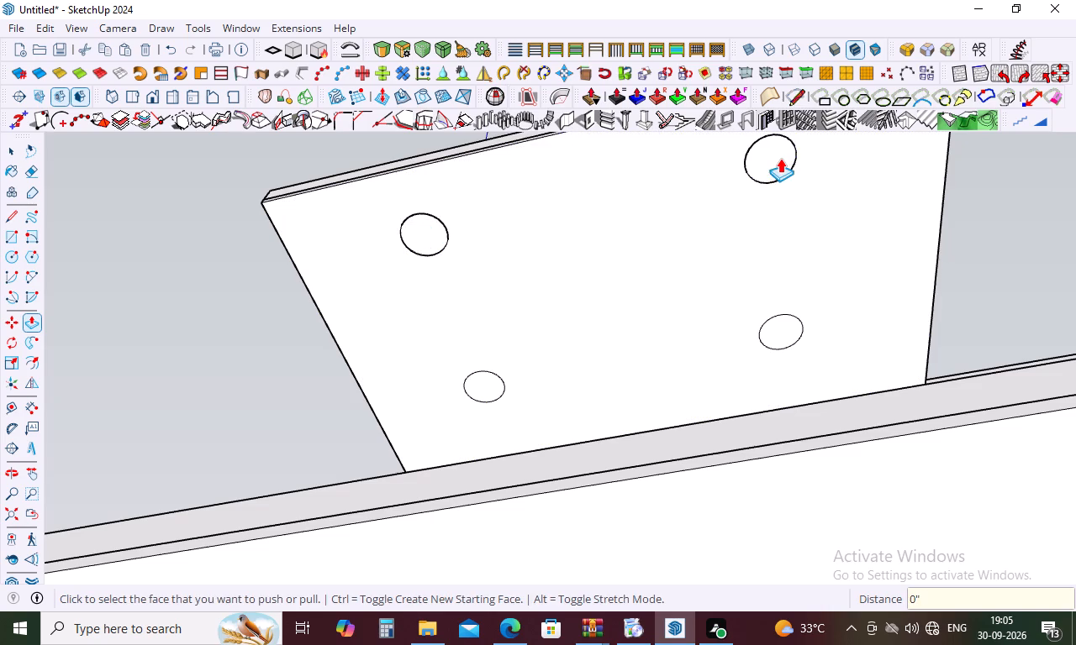
{"action": "double_click", "coordinate": [782, 330]}
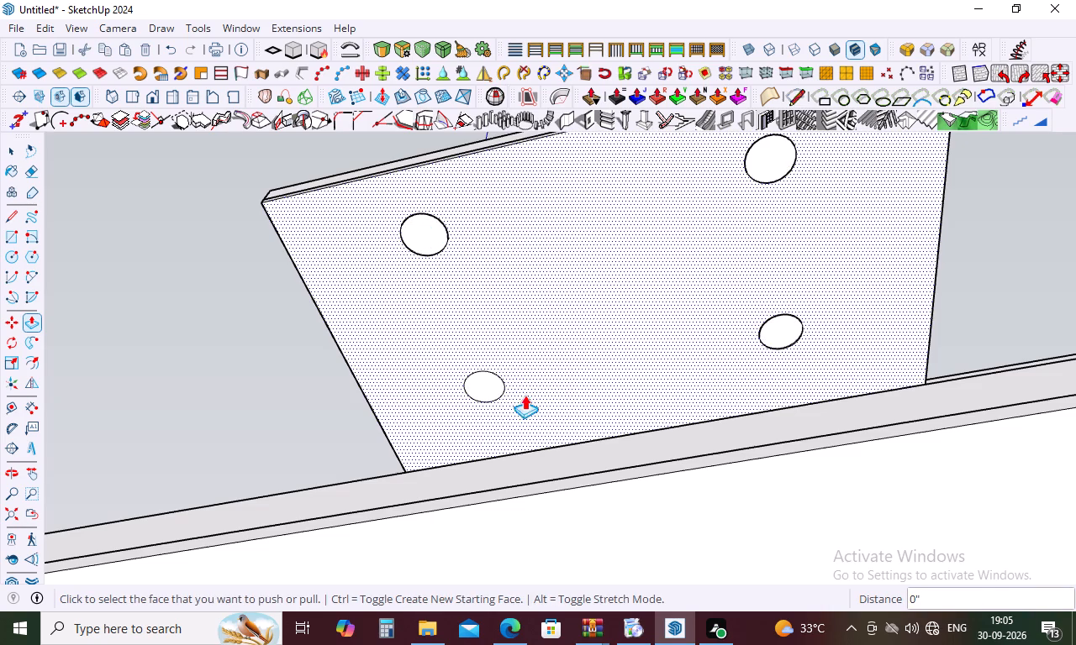
{"action": "double_click", "coordinate": [492, 381]}
{"action": "key", "text": "Escape"}
Group the roof slab's soffit above the front windows together with its four light recesses.
{"action": "scroll", "coordinate": [520, 303], "scroll_direction": "down", "scroll_amount": 7}
{"action": "middle_click_drag", "start_coordinate": [530, 284], "coordinate": [617, 473]}
{"action": "key", "text": "space"}
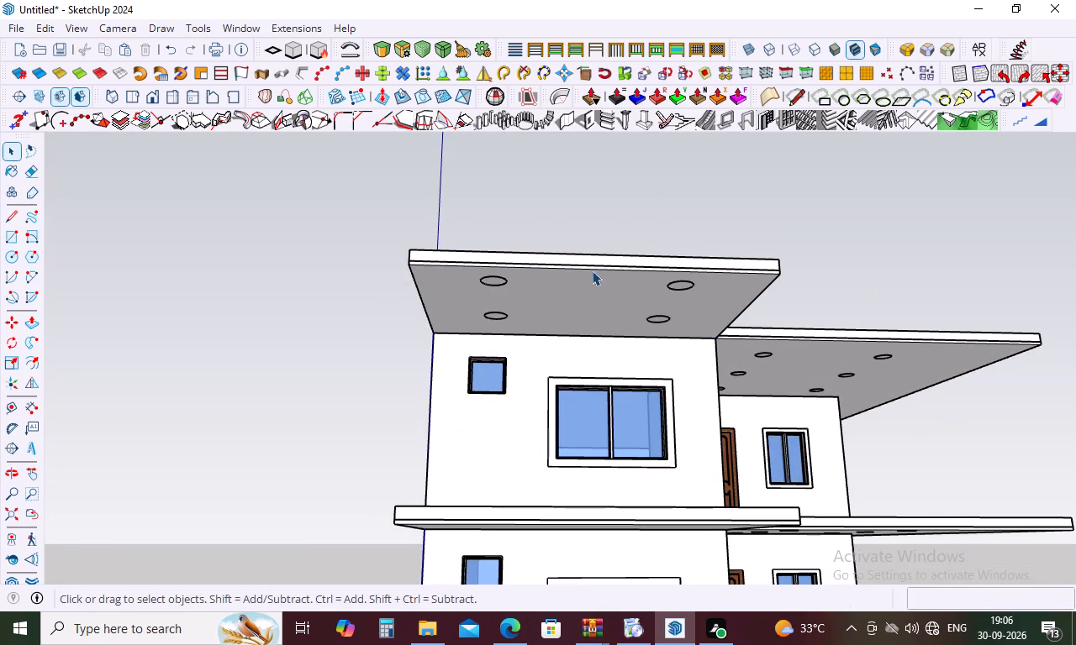
{"action": "triple_click", "coordinate": [591, 275]}
{"action": "left_click", "coordinate": [591, 275]}
{"action": "right_click", "coordinate": [591, 275]}
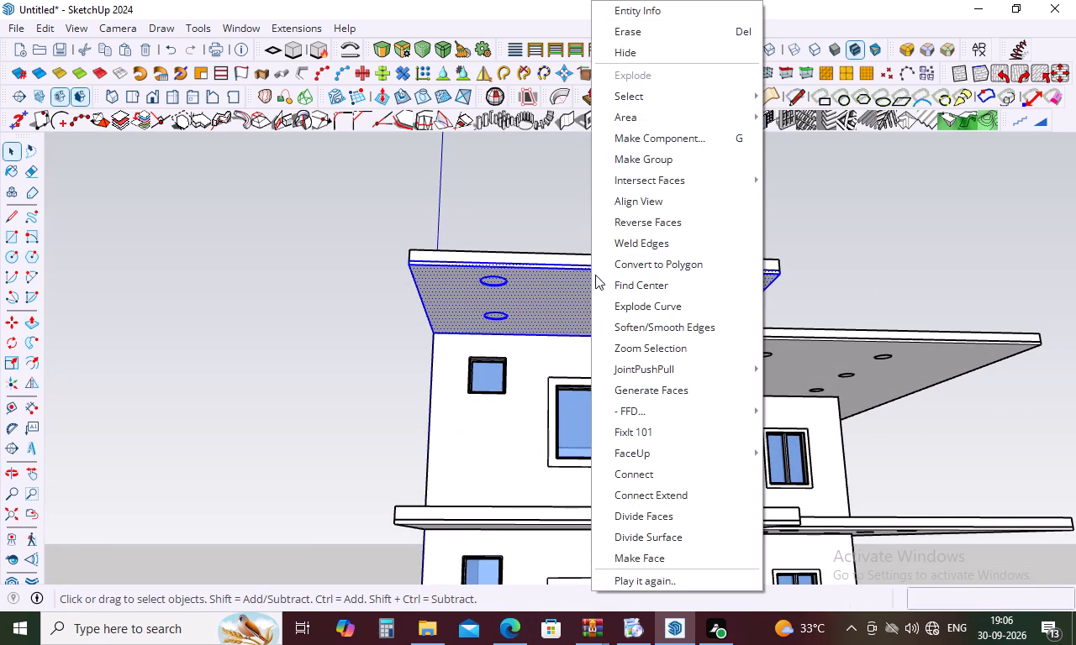
{"action": "left_click", "coordinate": [666, 162]}
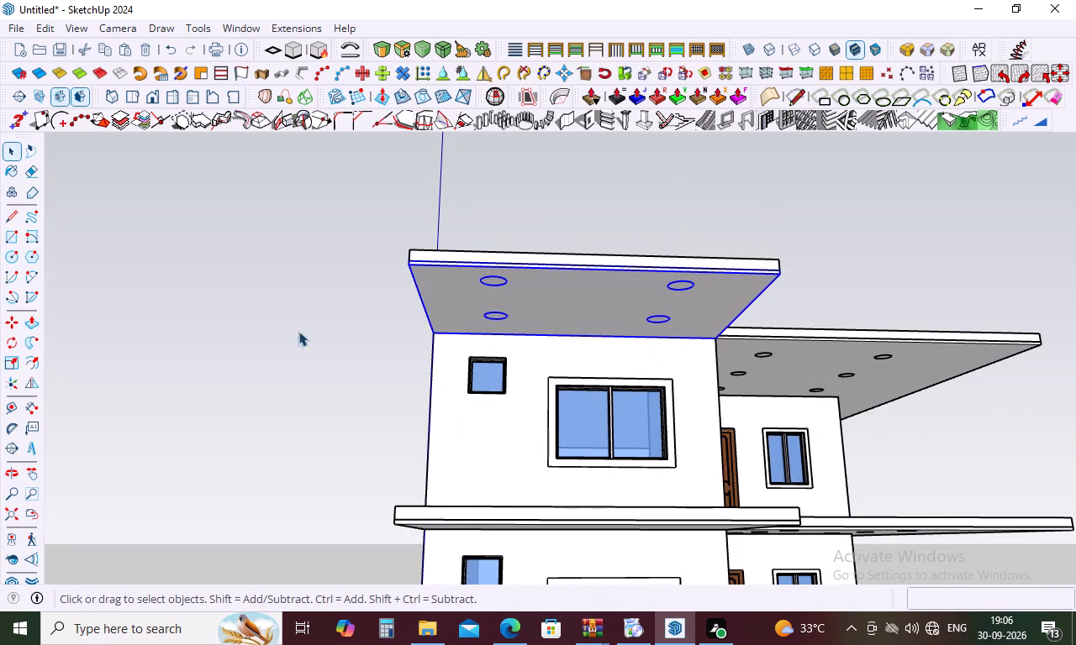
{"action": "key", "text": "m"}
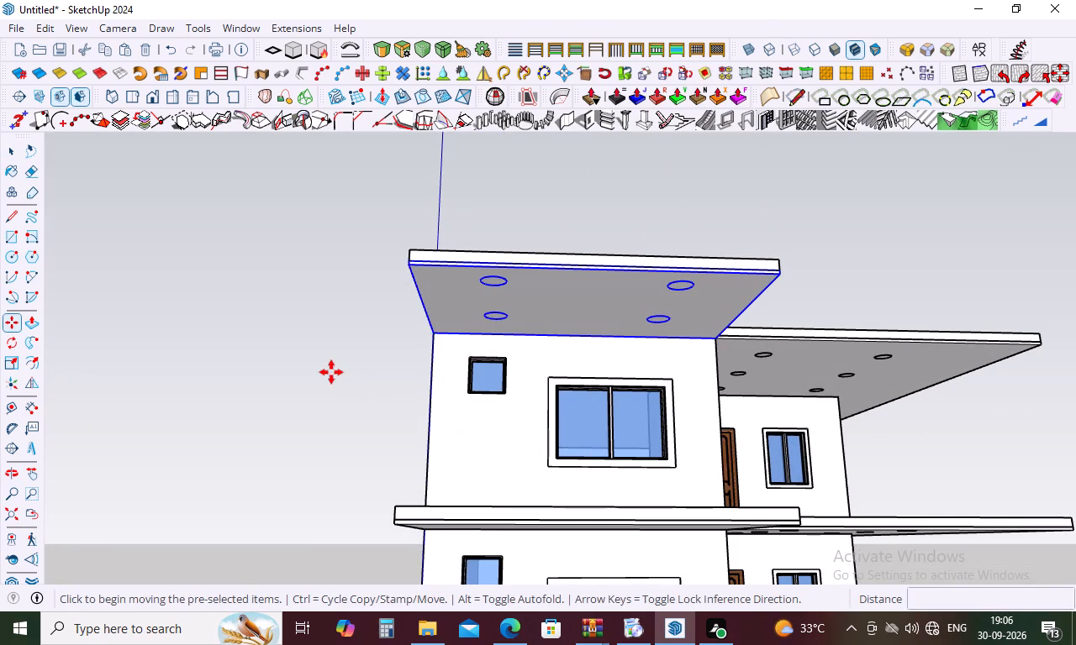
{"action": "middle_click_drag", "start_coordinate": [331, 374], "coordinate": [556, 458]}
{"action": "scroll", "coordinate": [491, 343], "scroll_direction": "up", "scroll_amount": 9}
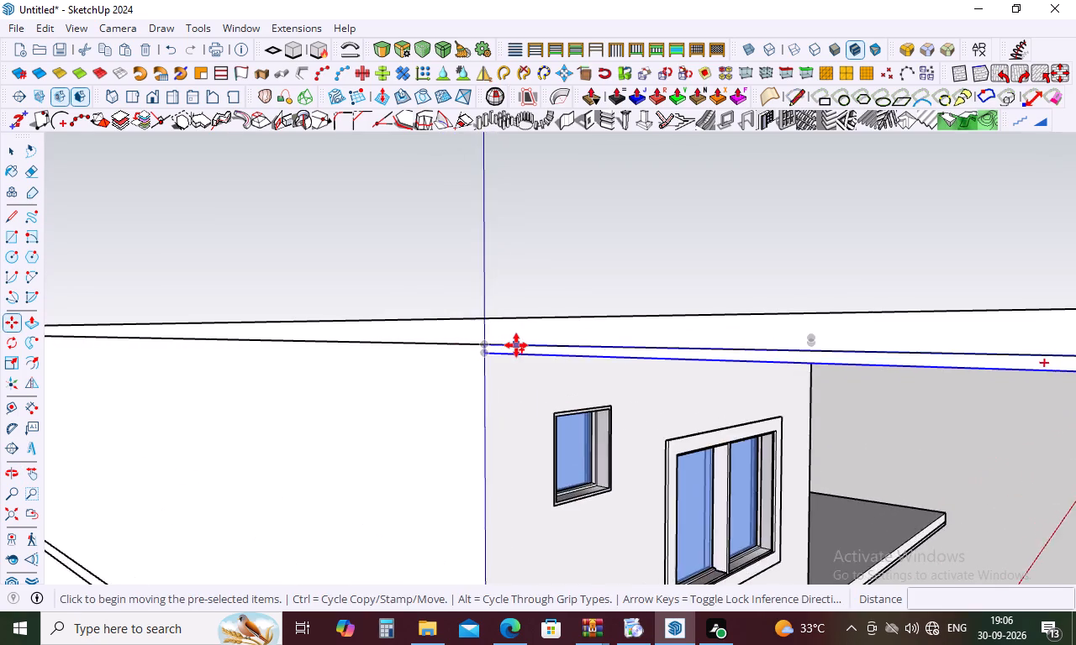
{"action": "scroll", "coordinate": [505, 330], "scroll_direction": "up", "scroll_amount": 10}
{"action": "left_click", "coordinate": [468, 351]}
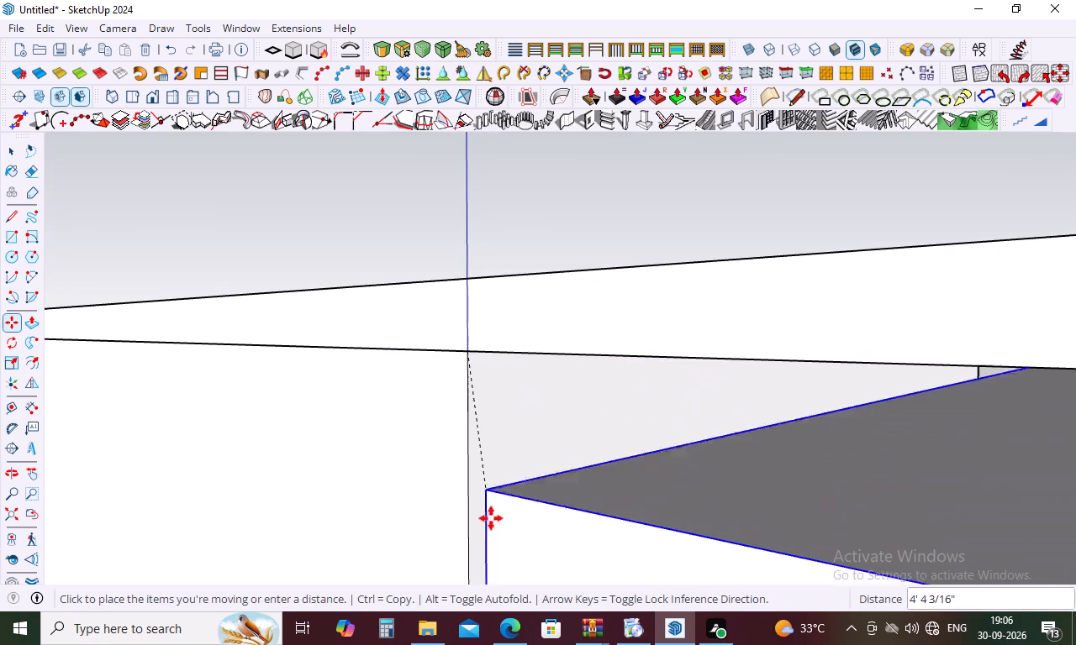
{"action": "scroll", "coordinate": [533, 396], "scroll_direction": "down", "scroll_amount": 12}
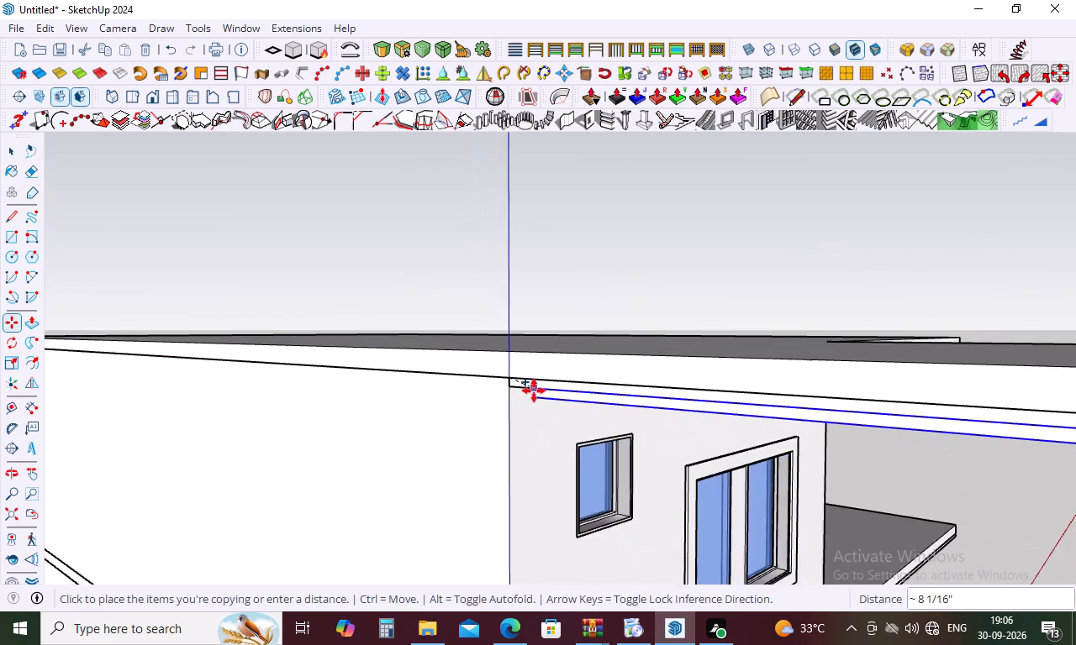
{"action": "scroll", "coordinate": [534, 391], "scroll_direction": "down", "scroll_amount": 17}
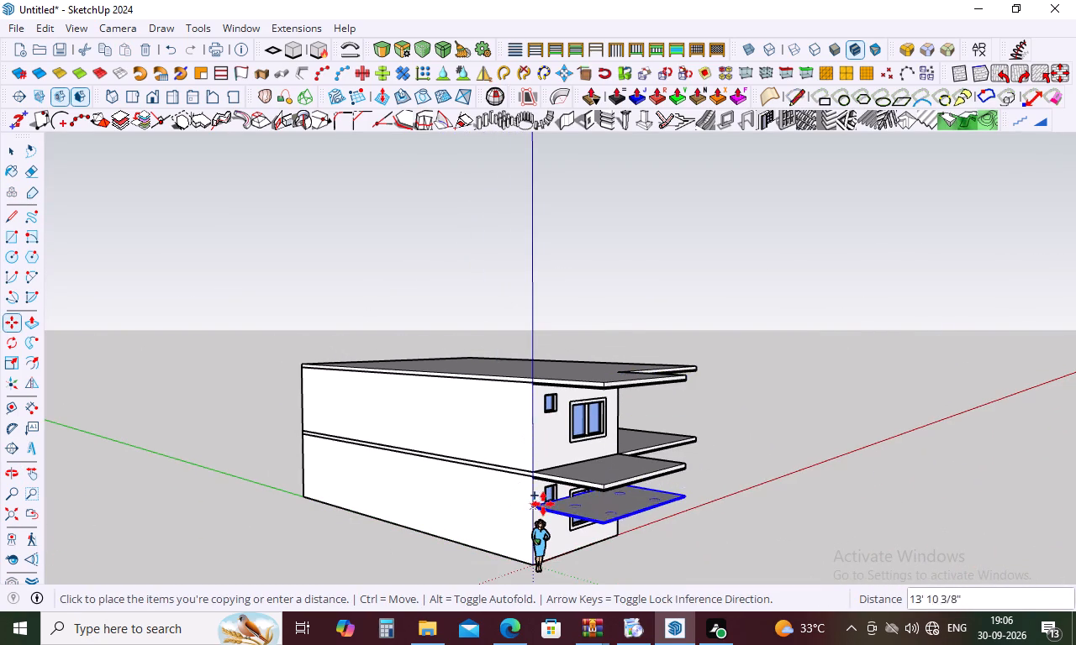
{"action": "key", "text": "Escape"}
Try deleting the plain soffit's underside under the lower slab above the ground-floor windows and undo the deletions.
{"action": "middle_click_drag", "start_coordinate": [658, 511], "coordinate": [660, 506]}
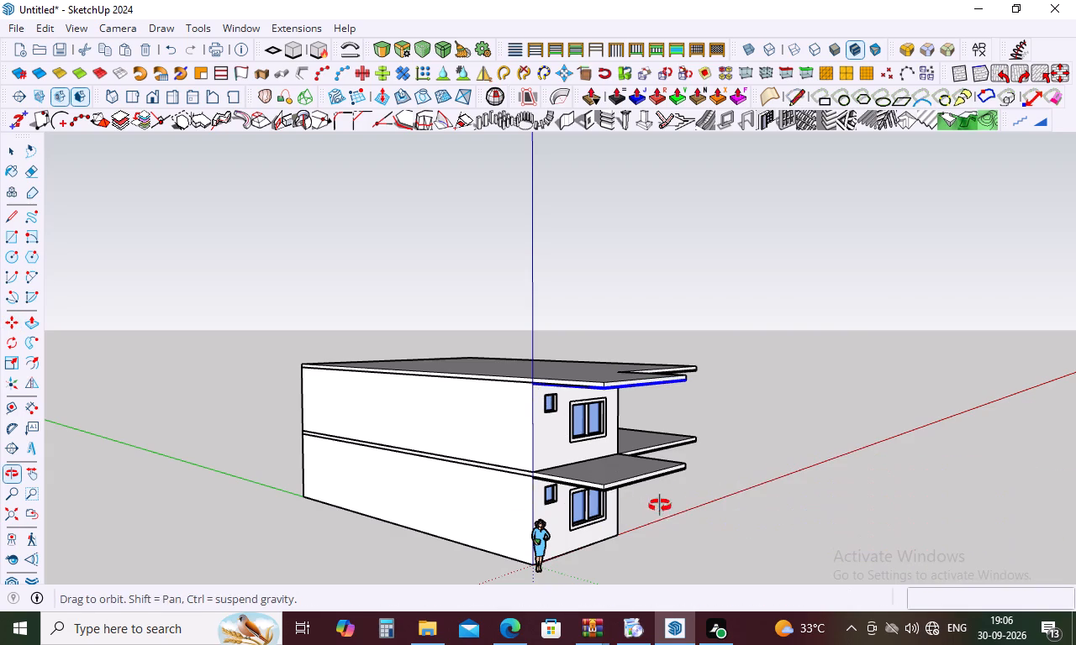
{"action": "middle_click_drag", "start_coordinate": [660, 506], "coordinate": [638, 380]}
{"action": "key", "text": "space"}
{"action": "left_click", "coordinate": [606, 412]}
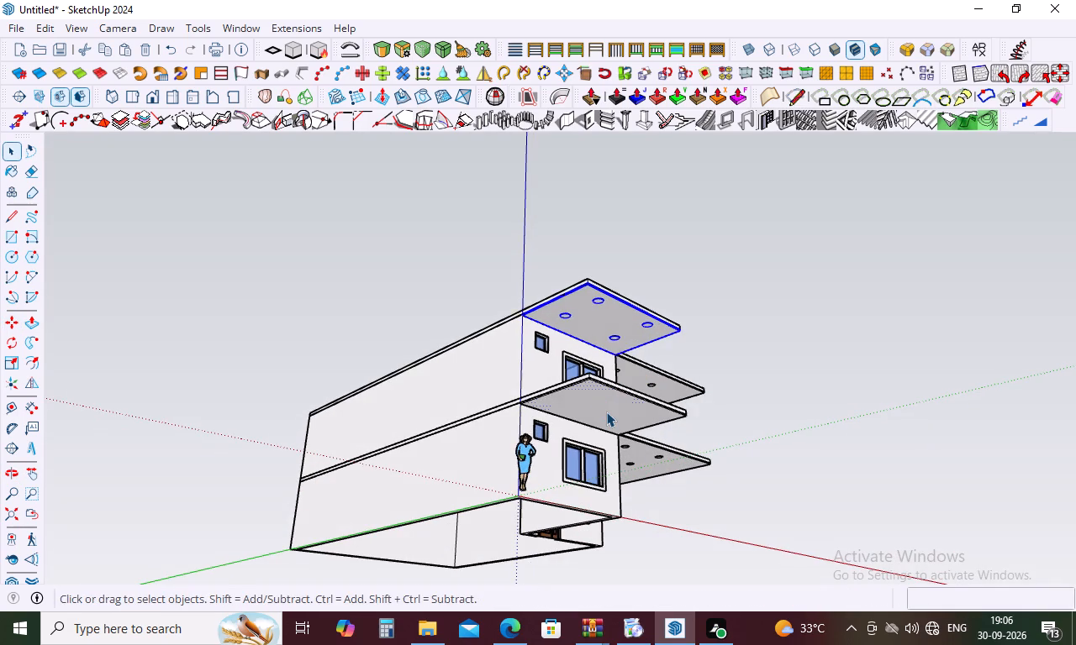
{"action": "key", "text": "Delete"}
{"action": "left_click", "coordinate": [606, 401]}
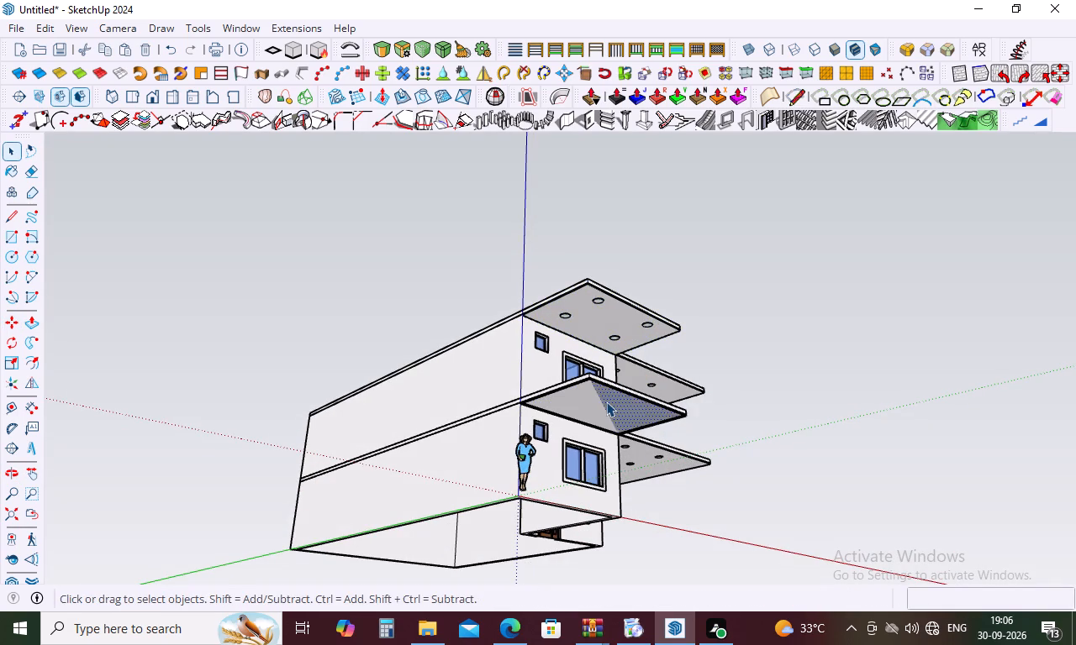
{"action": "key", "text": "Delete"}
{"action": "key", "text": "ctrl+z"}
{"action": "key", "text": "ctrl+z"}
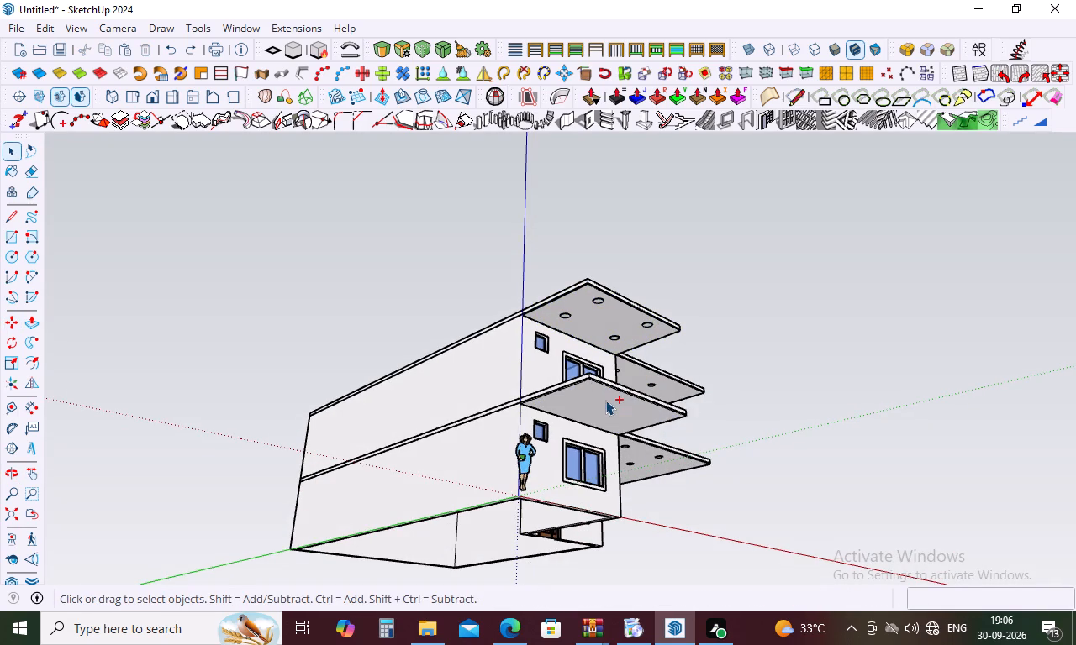
Group the plain soffit geometry under the lower slab above the ground-floor windows and delete that group.
{"action": "triple_click", "coordinate": [605, 400]}
{"action": "right_click", "coordinate": [605, 400]}
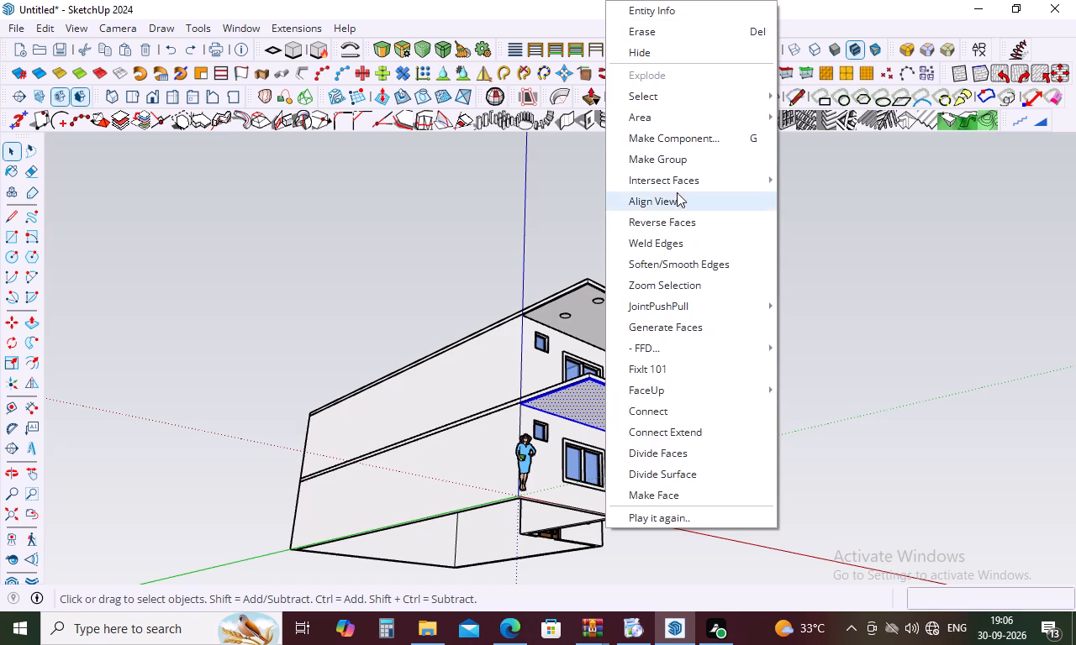
{"action": "left_click", "coordinate": [683, 165]}
{"action": "left_click", "coordinate": [785, 370]}
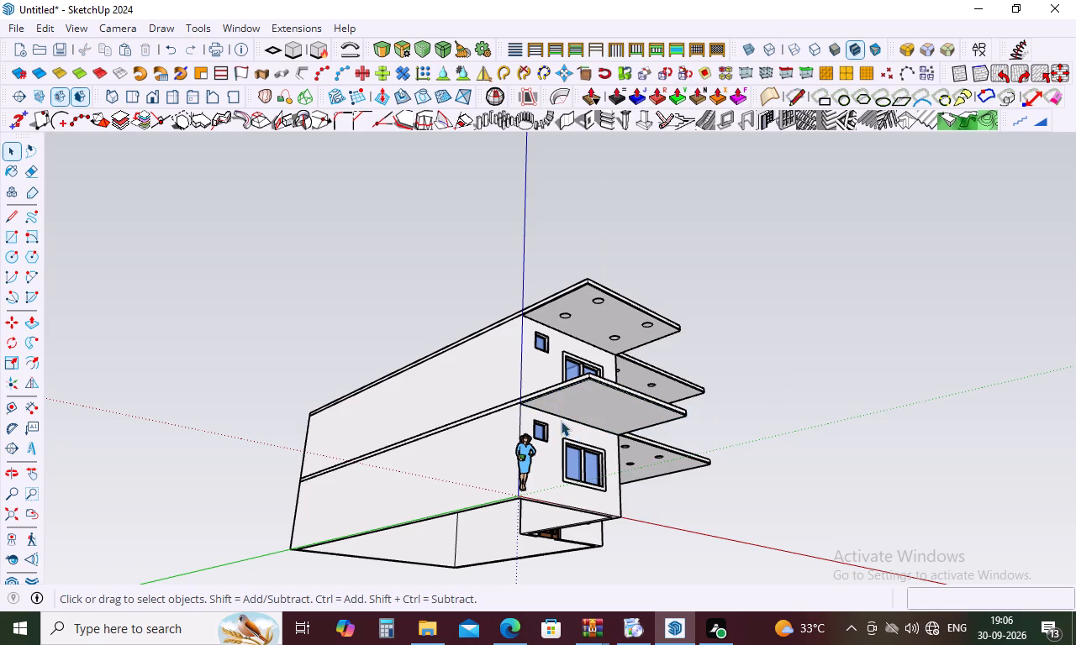
{"action": "left_click", "coordinate": [567, 410]}
{"action": "key", "text": "Delete"}
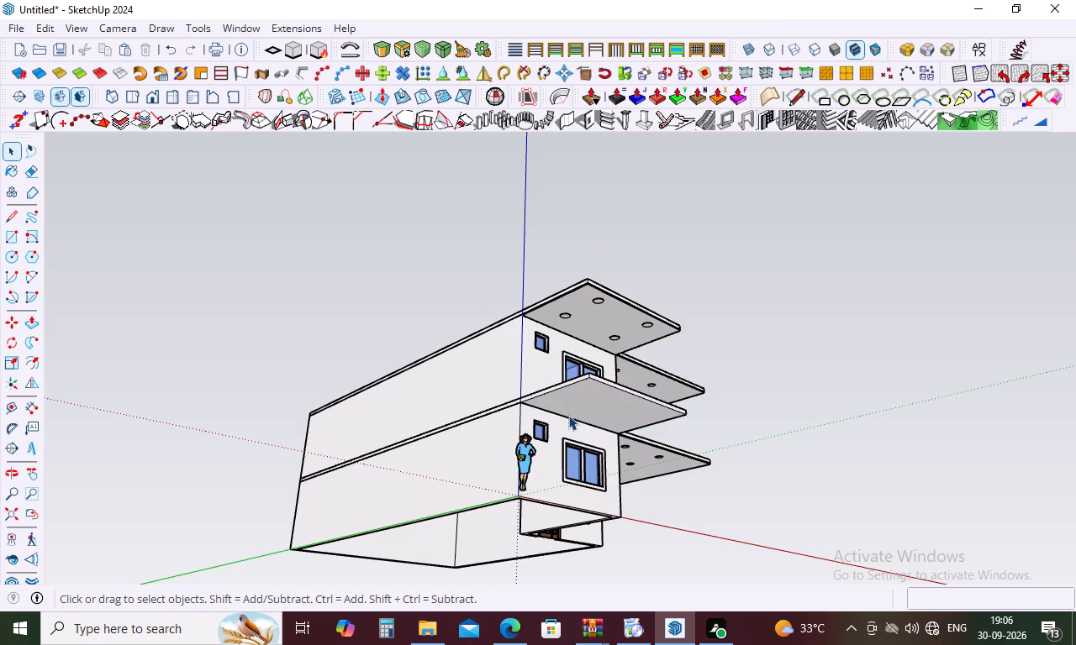
Copy the four-light soffit group vertically from the roof slab's wall corner to the matching bottom corner of the lower slab.
{"action": "key", "text": "m"}
{"action": "middle_click_drag", "start_coordinate": [512, 281], "coordinate": [595, 381]}
{"action": "scroll", "coordinate": [575, 352], "scroll_direction": "up", "scroll_amount": 15}
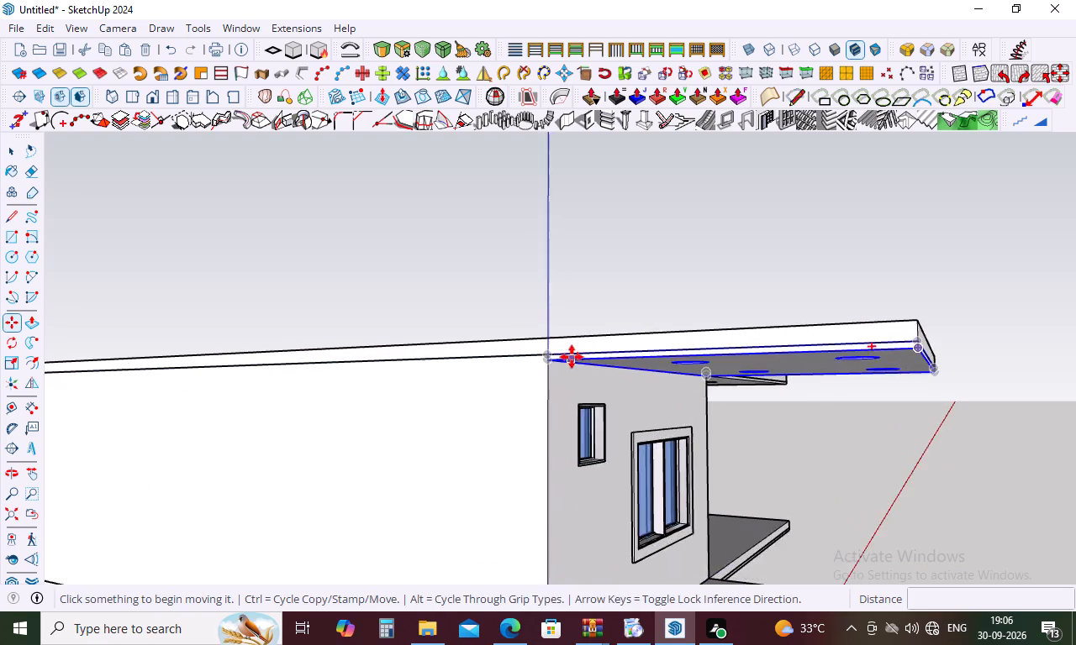
{"action": "scroll", "coordinate": [572, 357], "scroll_direction": "up", "scroll_amount": 13}
{"action": "left_click", "coordinate": [489, 378]}
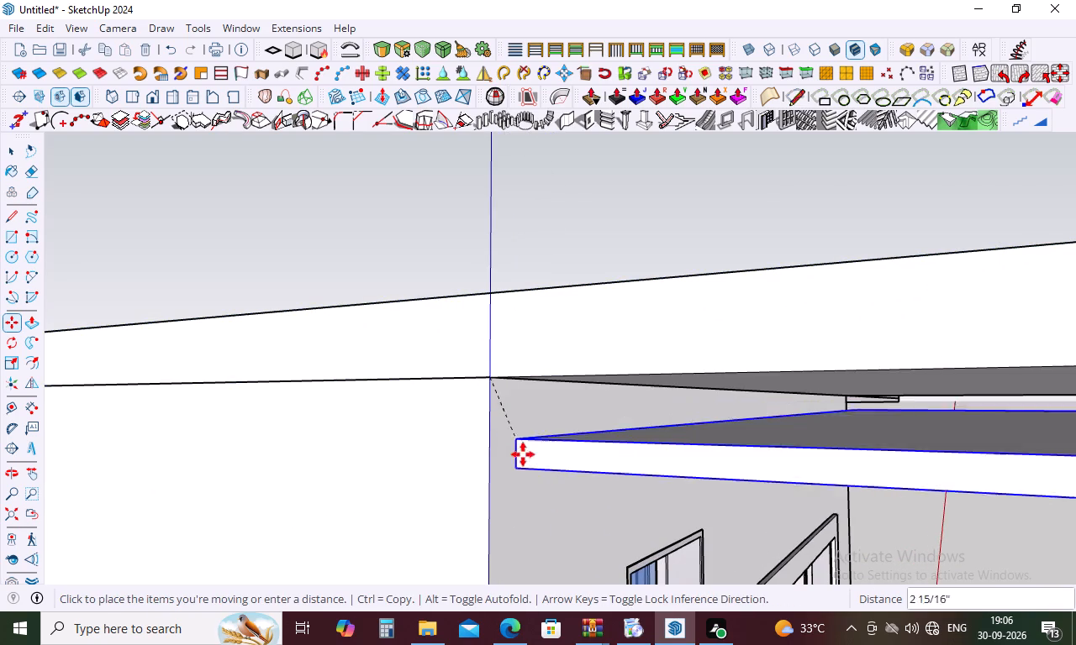
{"action": "scroll", "coordinate": [541, 349], "scroll_direction": "down", "scroll_amount": 12}
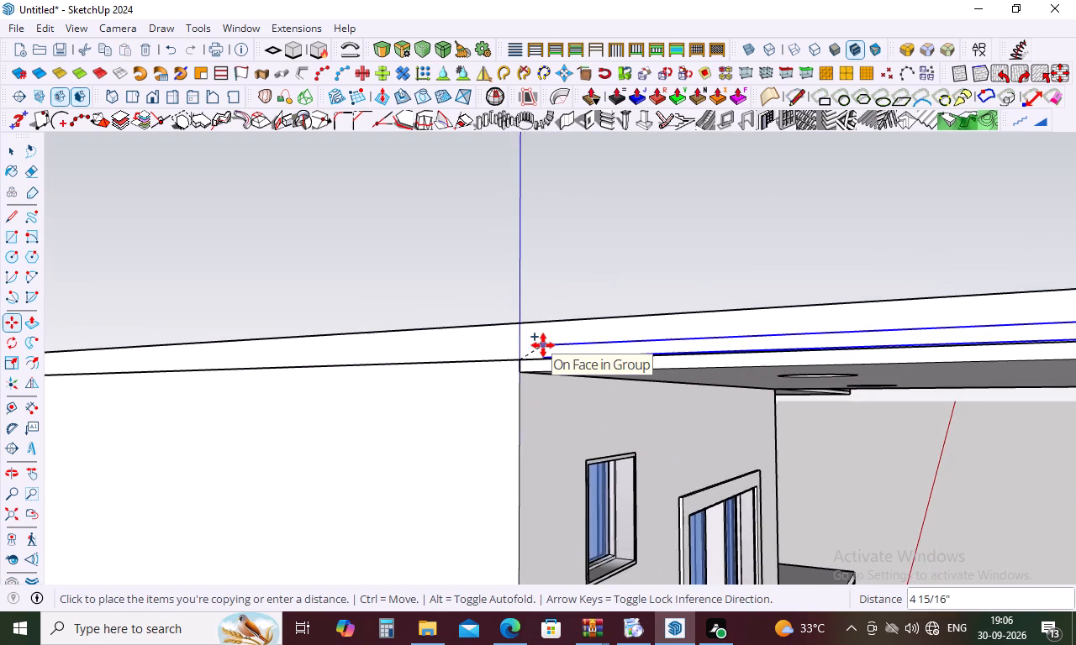
{"action": "scroll", "coordinate": [543, 345], "scroll_direction": "down", "scroll_amount": 17}
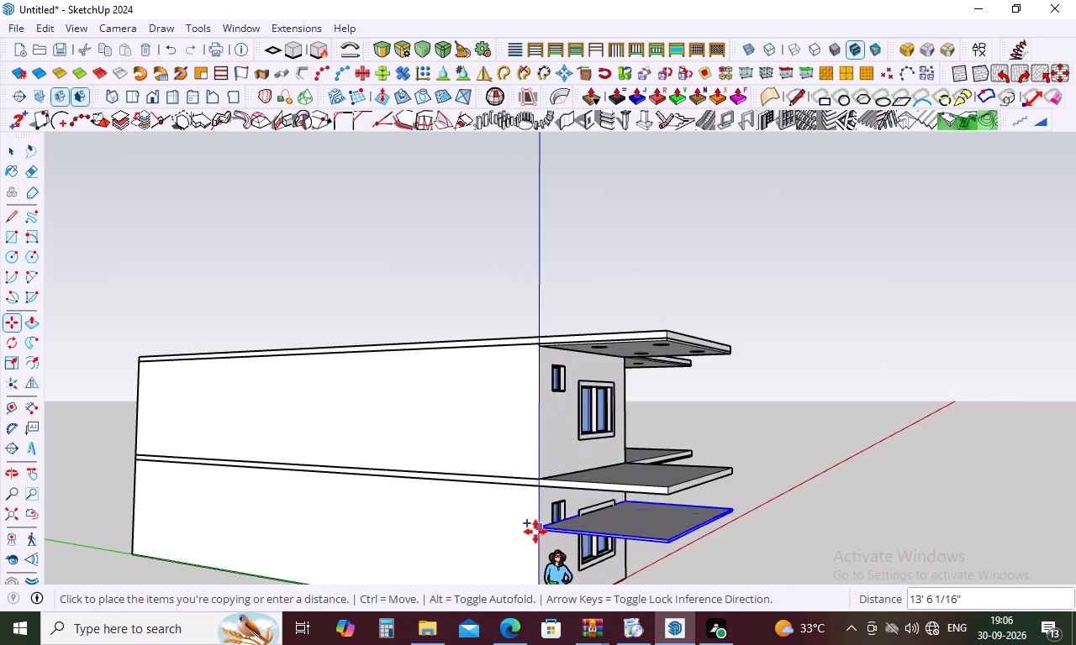
{"action": "scroll", "coordinate": [545, 502], "scroll_direction": "up", "scroll_amount": 15}
{"action": "scroll", "coordinate": [525, 478], "scroll_direction": "up", "scroll_amount": 6}
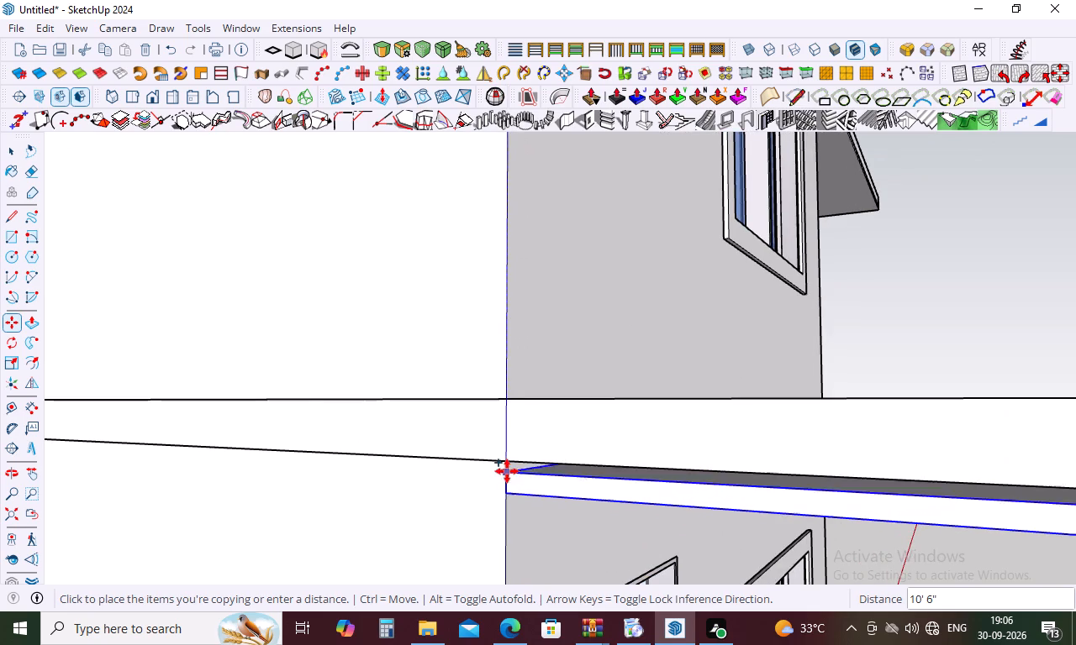
{"action": "left_click", "coordinate": [503, 464]}
{"action": "key", "text": "Escape"}
Inspect the soffits and light recesses on both storeys from below and check the overall front elevation.
{"action": "scroll", "coordinate": [526, 331], "scroll_direction": "down", "scroll_amount": 6}
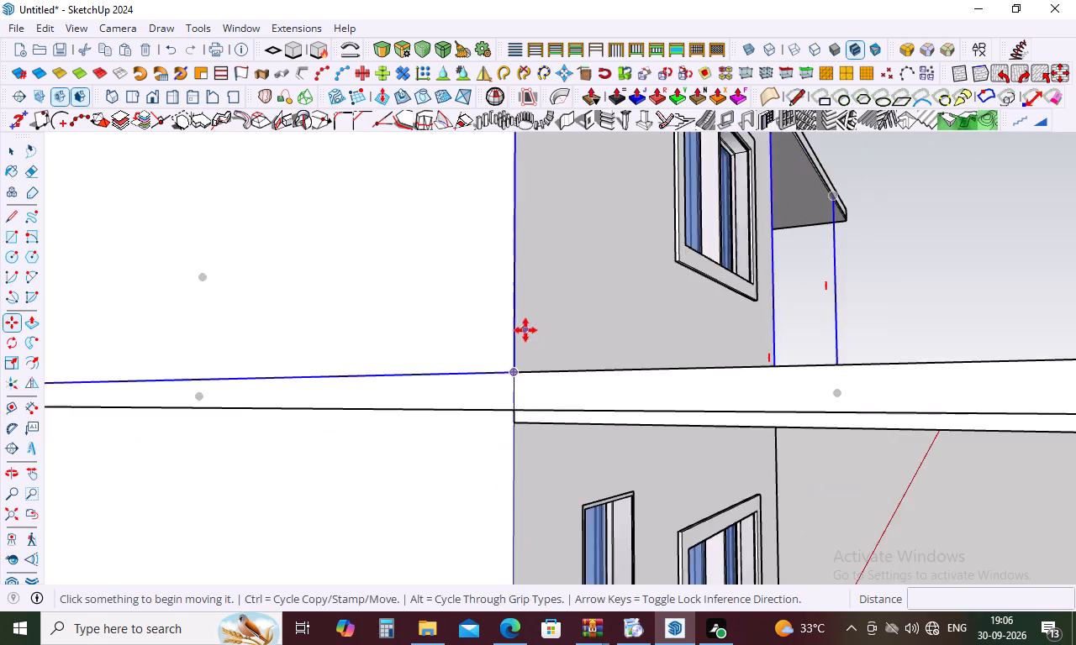
{"action": "scroll", "coordinate": [525, 330], "scroll_direction": "down", "scroll_amount": 15}
{"action": "key", "text": "space"}
{"action": "middle_click_drag", "start_coordinate": [814, 423], "coordinate": [794, 340]}
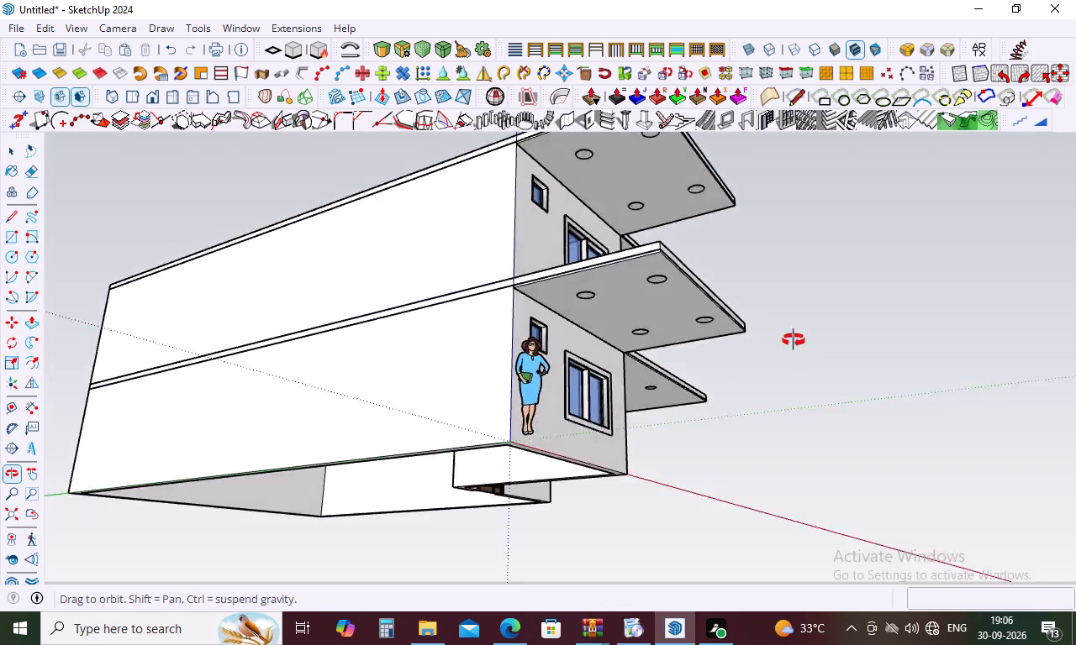
{"action": "middle_click_drag", "start_coordinate": [794, 340], "coordinate": [496, 450]}
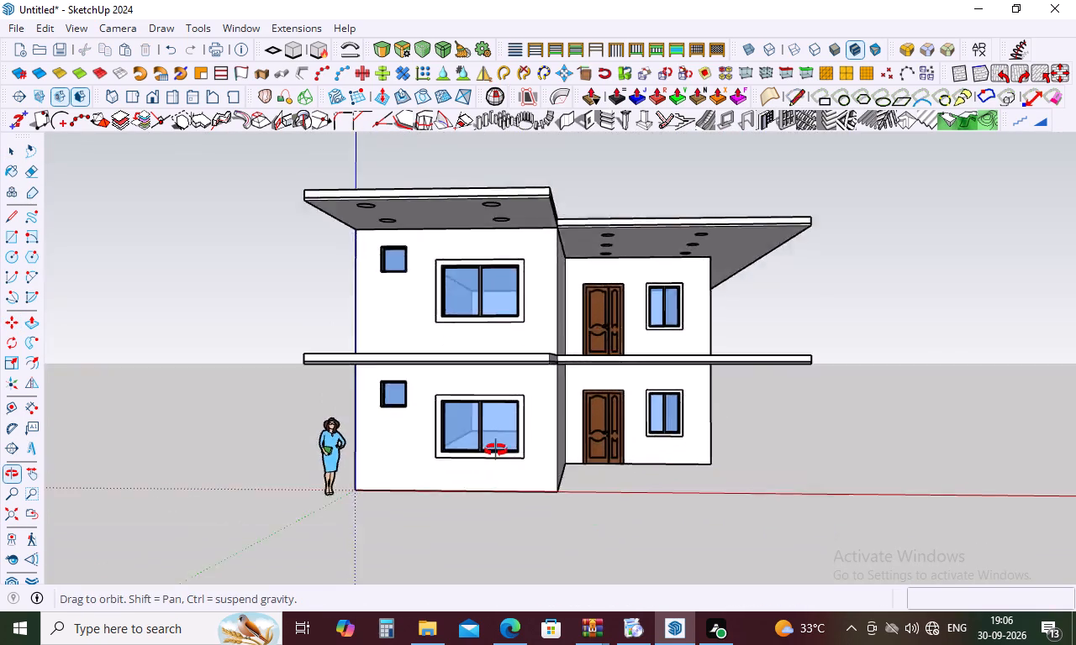
{"action": "middle_click_drag", "start_coordinate": [496, 450], "coordinate": [612, 398]}
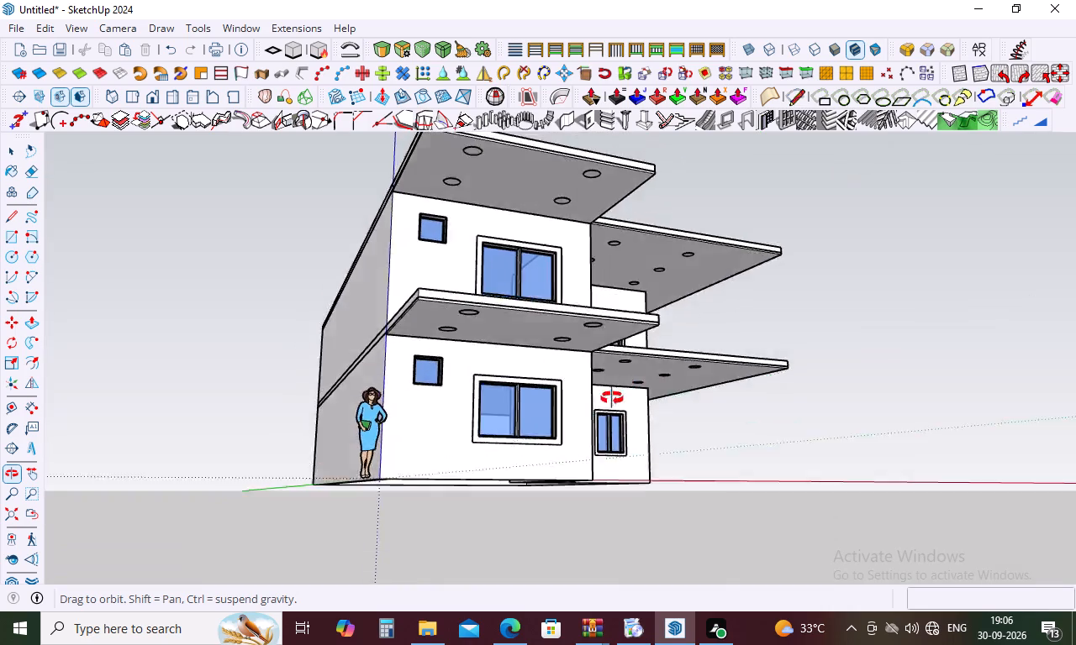
{"action": "middle_click_drag", "start_coordinate": [612, 398], "coordinate": [496, 527]}
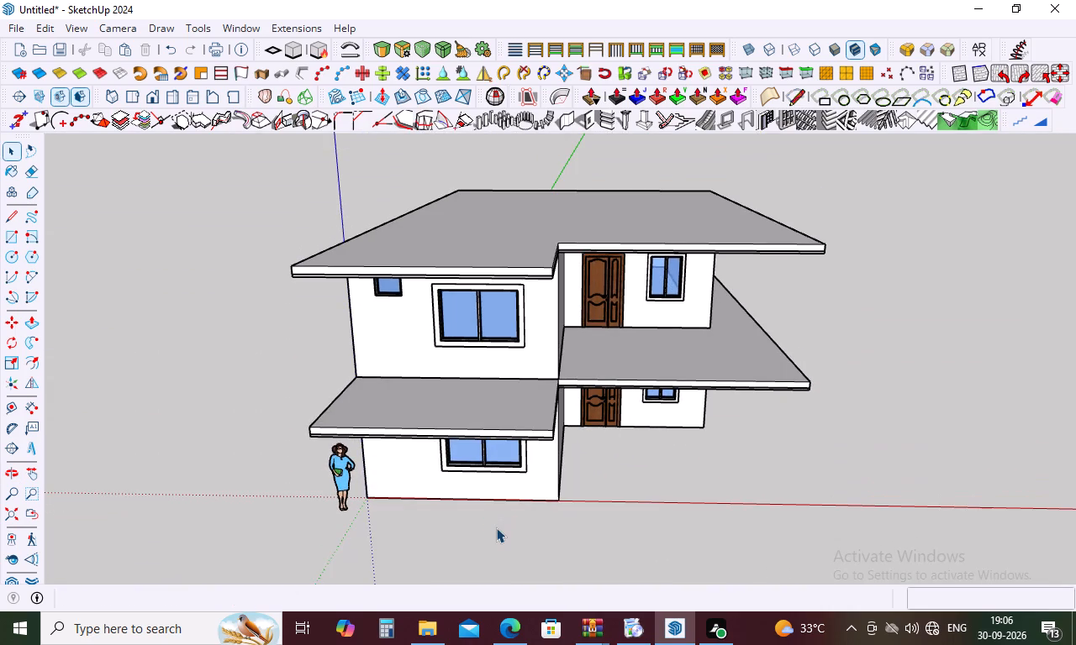
{"action": "key", "text": "Escape"}
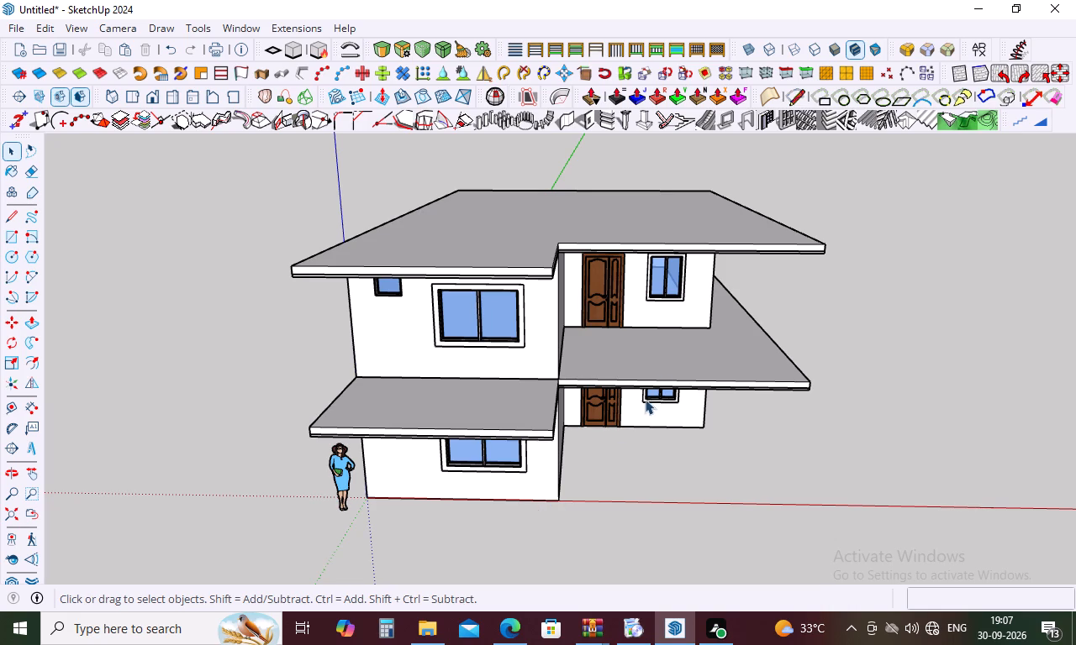
{"action": "scroll", "coordinate": [662, 363], "scroll_direction": "down", "scroll_amount": 3}
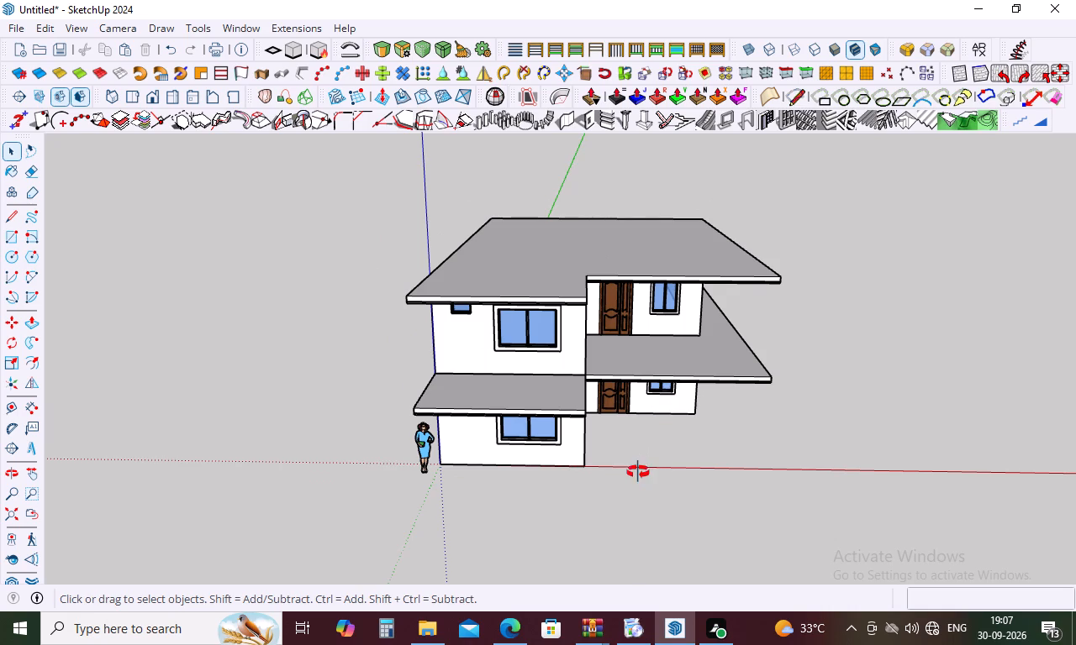
{"action": "middle_click_drag", "start_coordinate": [638, 472], "coordinate": [748, 217]}
{"action": "middle_click_drag", "start_coordinate": [748, 217], "coordinate": [732, 224]}
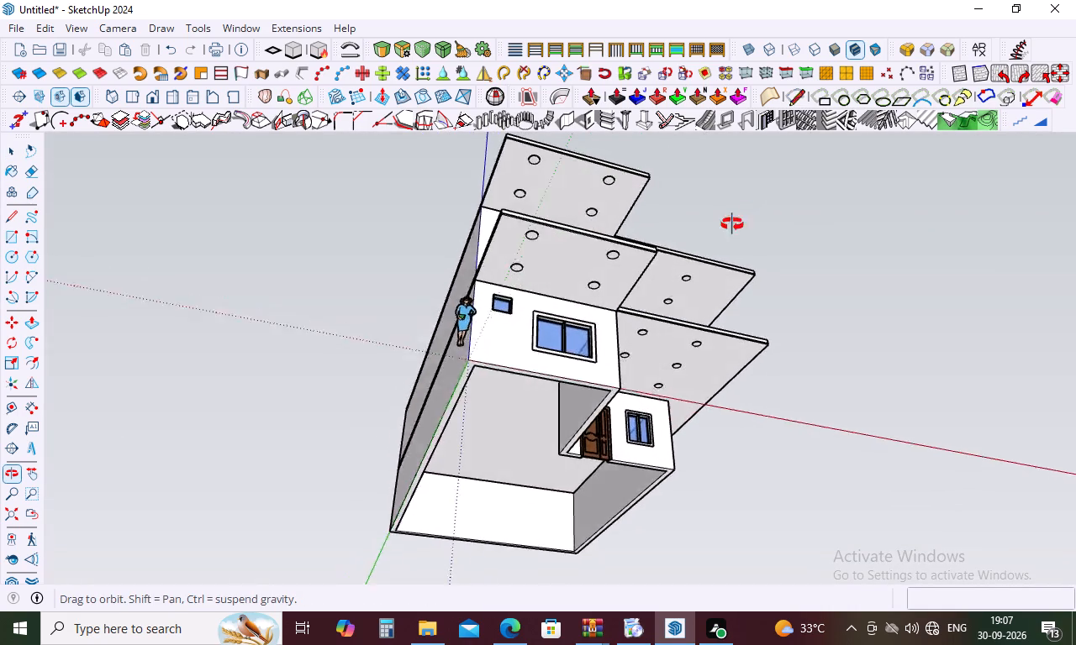
{"action": "middle_click_drag", "start_coordinate": [732, 224], "coordinate": [564, 406]}
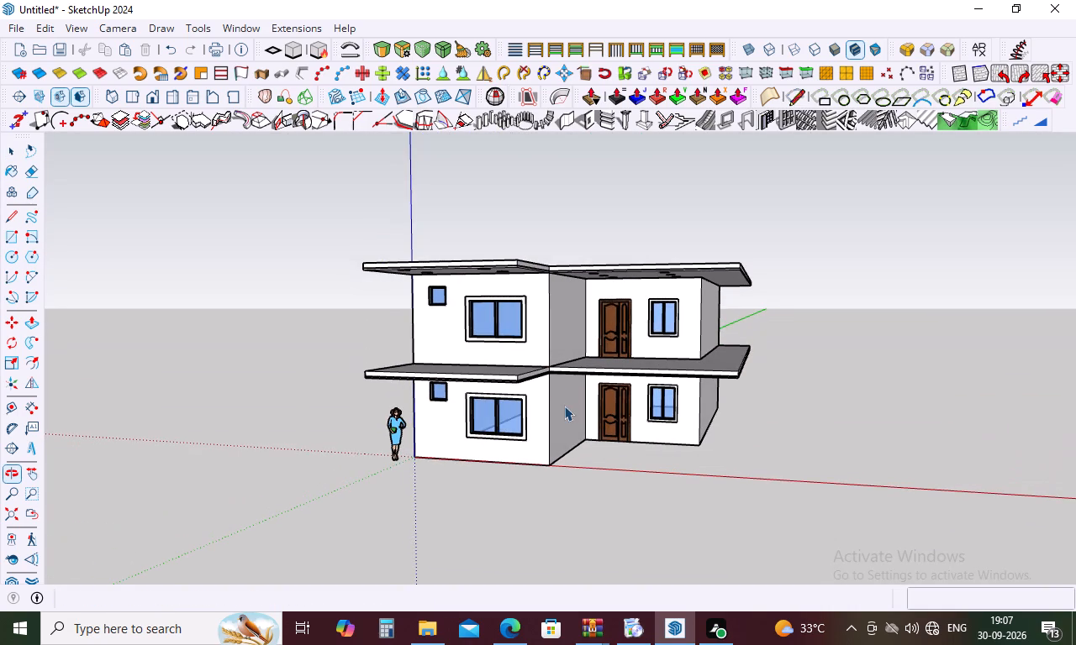
Draw a 1.5' by 1' rectangle on the soffit underside at the lower slab's front outer corner, beside the standing figure.
{"action": "middle_click_drag", "start_coordinate": [564, 406], "coordinate": [570, 495]}
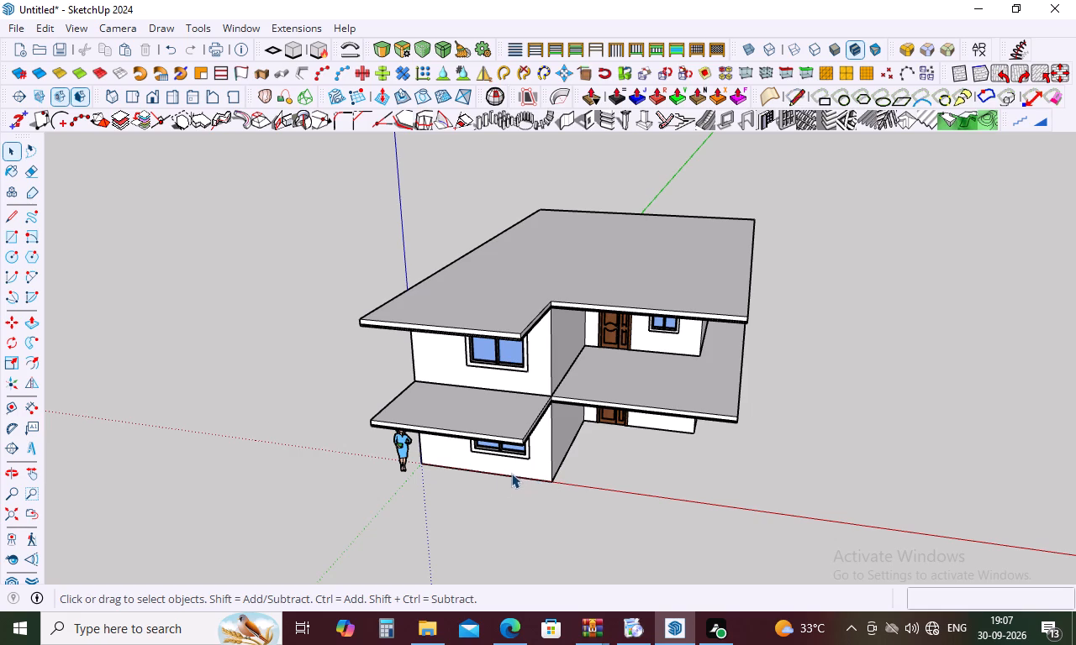
{"action": "middle_click_drag", "start_coordinate": [377, 432], "coordinate": [383, 361]}
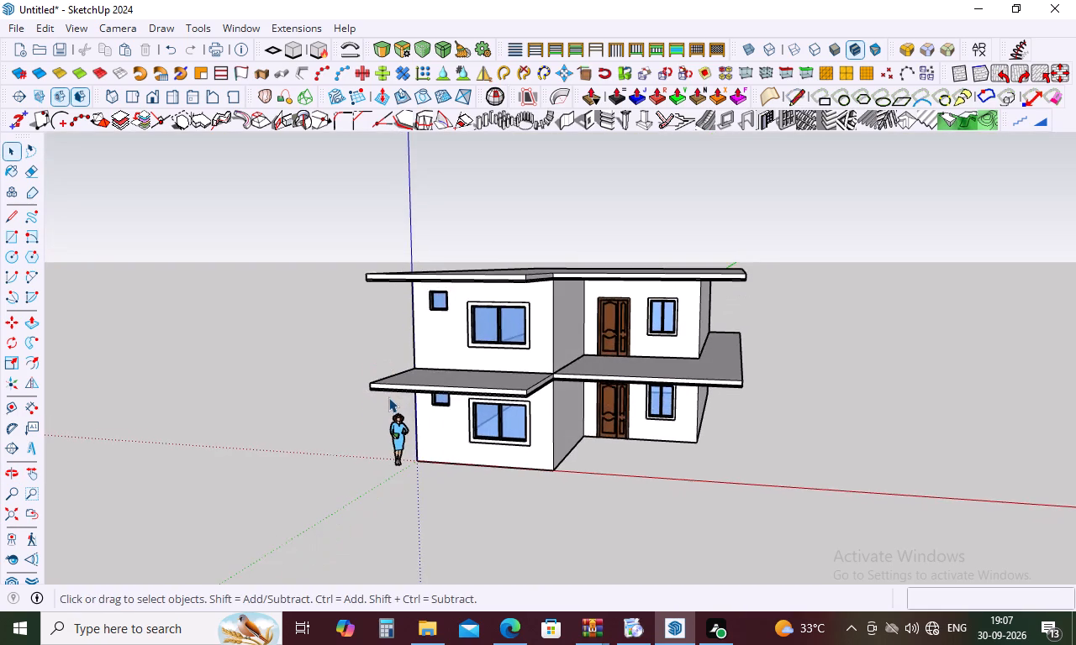
{"action": "scroll", "coordinate": [388, 397], "scroll_direction": "up", "scroll_amount": 8}
{"action": "middle_click_drag", "start_coordinate": [456, 386], "coordinate": [525, 266]}
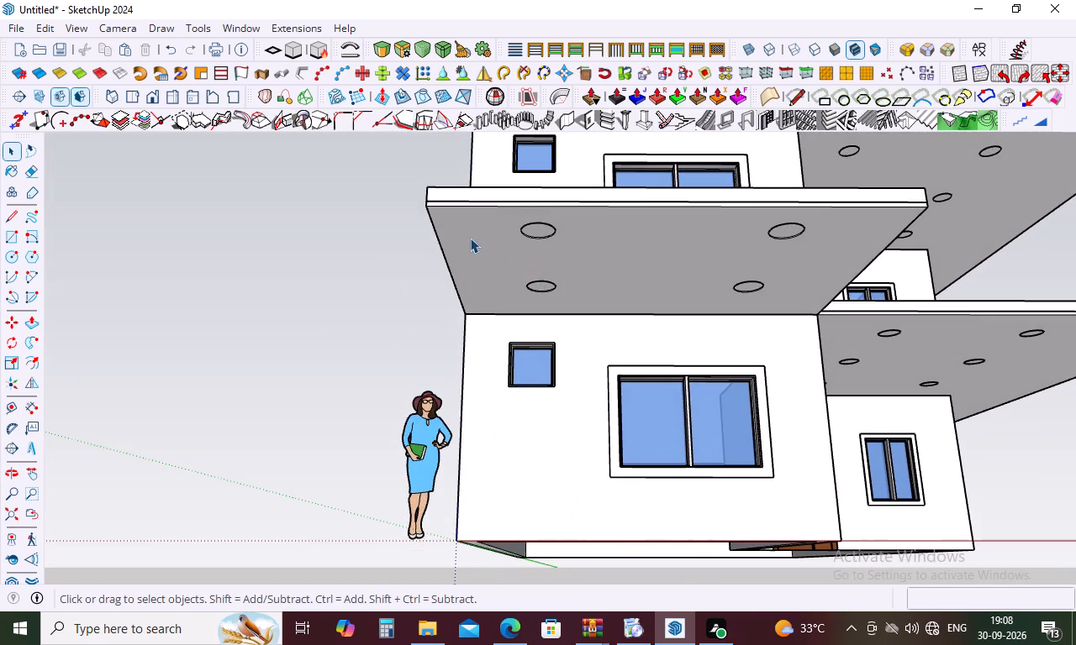
{"action": "key", "text": "r"}
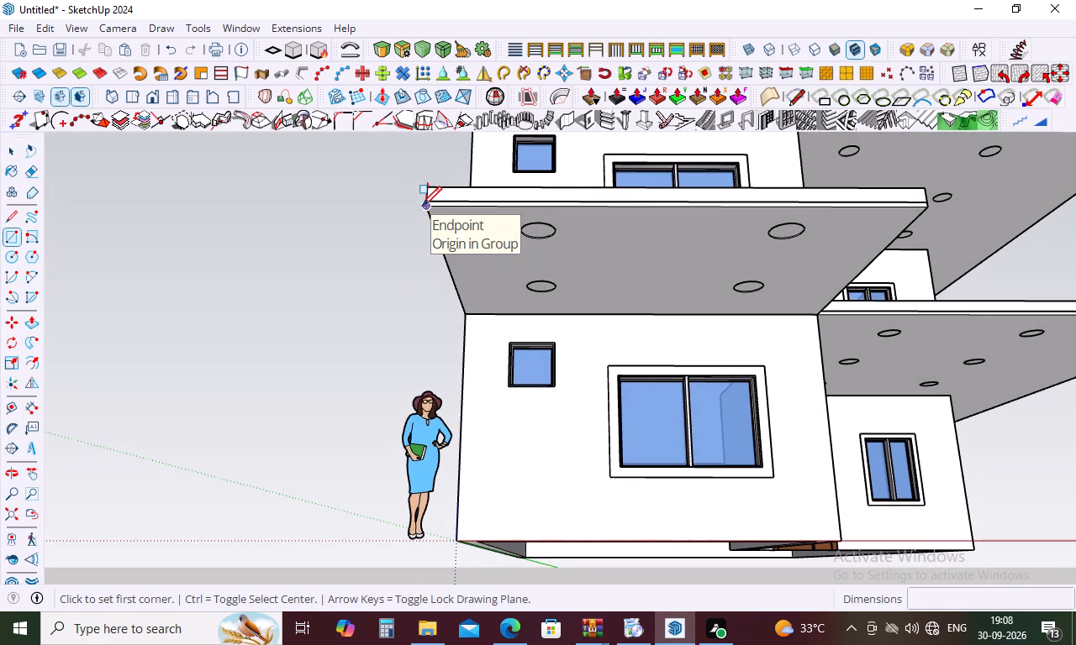
{"action": "left_click", "coordinate": [429, 208]}
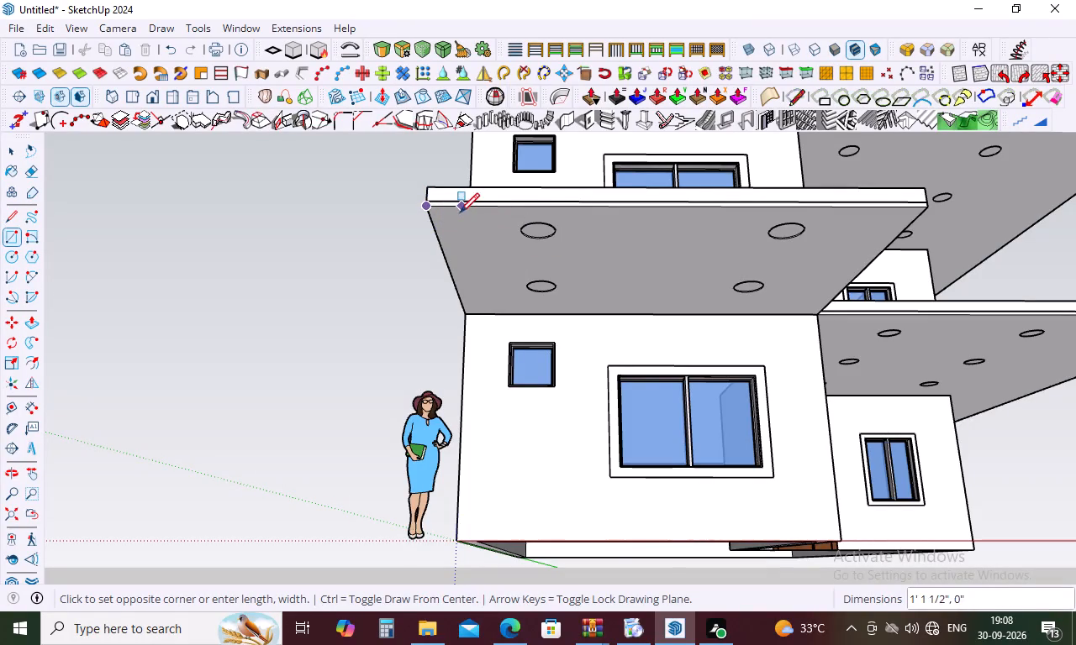
{"action": "scroll", "coordinate": [462, 202], "scroll_direction": "down", "scroll_amount": 3}
{"action": "scroll", "coordinate": [462, 201], "scroll_direction": "up", "scroll_amount": 9}
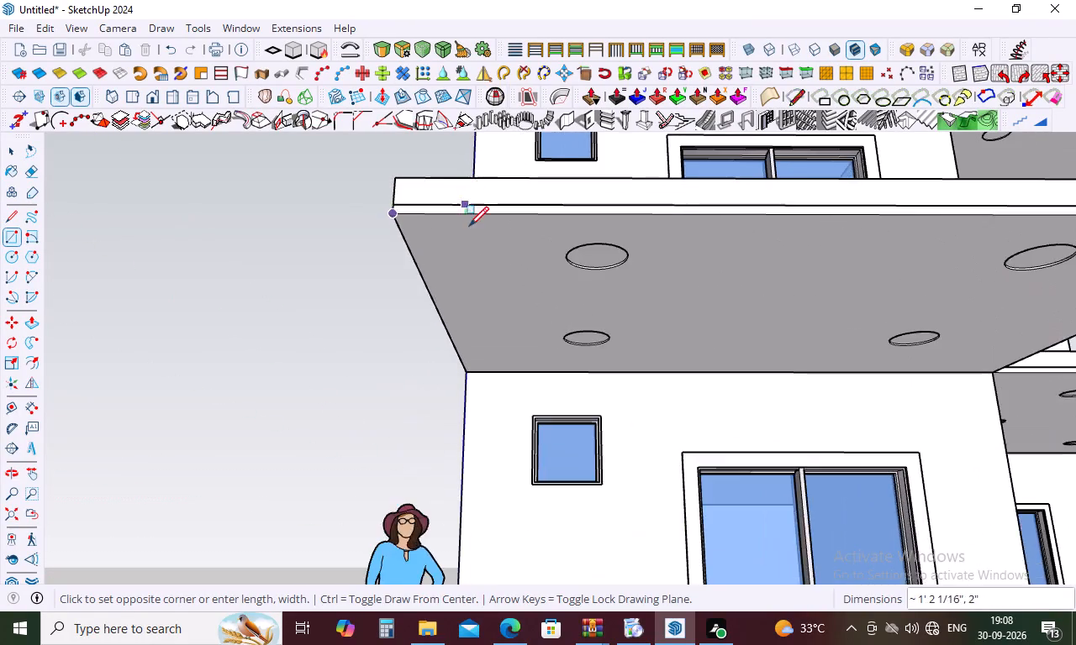
{"action": "scroll", "coordinate": [469, 226], "scroll_direction": "up", "scroll_amount": 6}
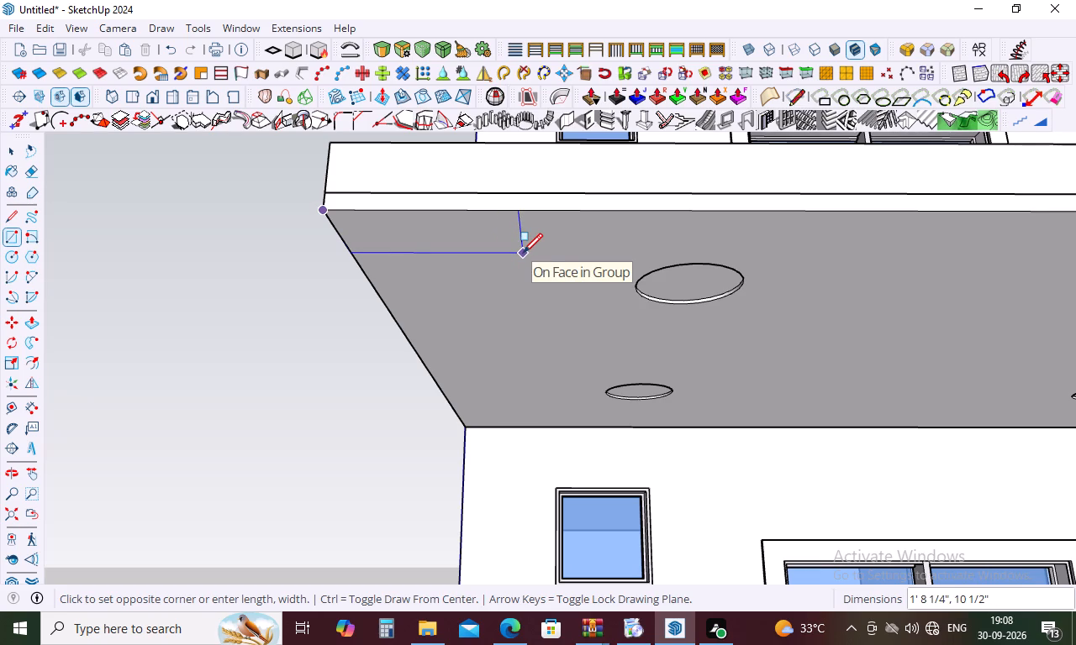
{"action": "key", "text": "1"}
{"action": "type", "text": ".5'"}
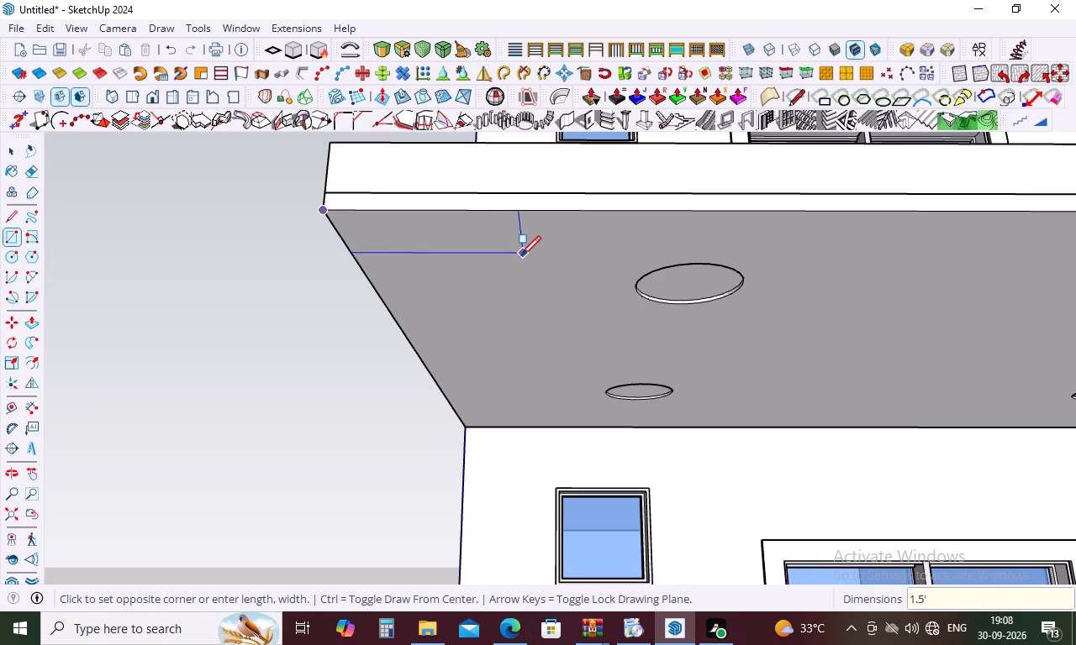
{"action": "type", "text": ",1'"}
{"action": "key", "text": "Return"}
{"action": "key", "text": "space"}
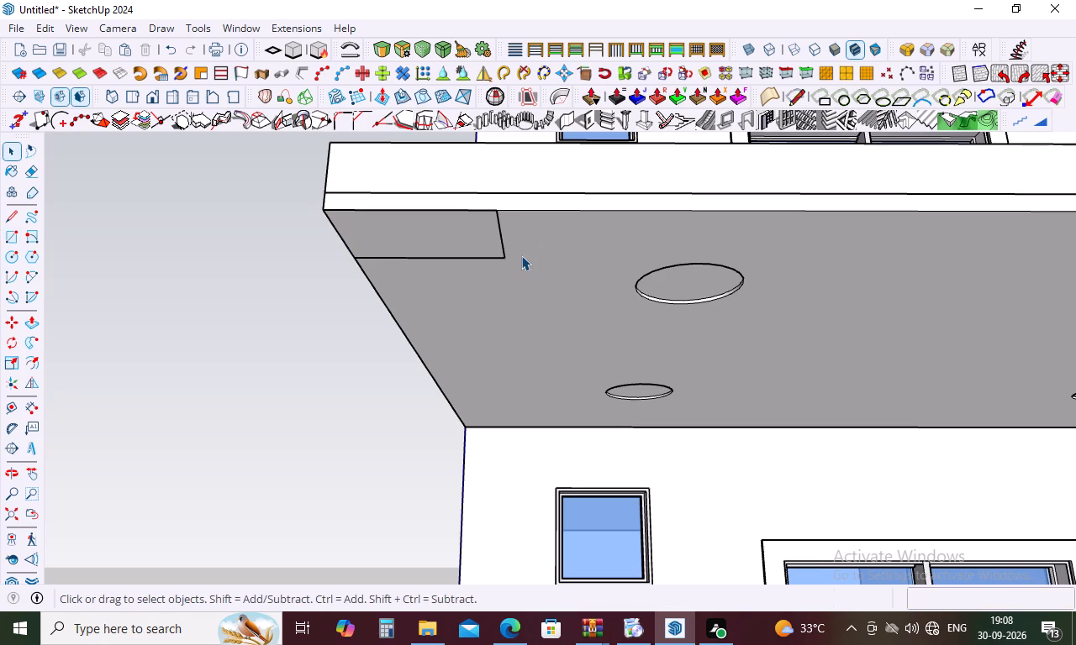
Push/Pull the corner rectangle 10' downward from the soffit to form a column.
{"action": "key", "text": "p"}
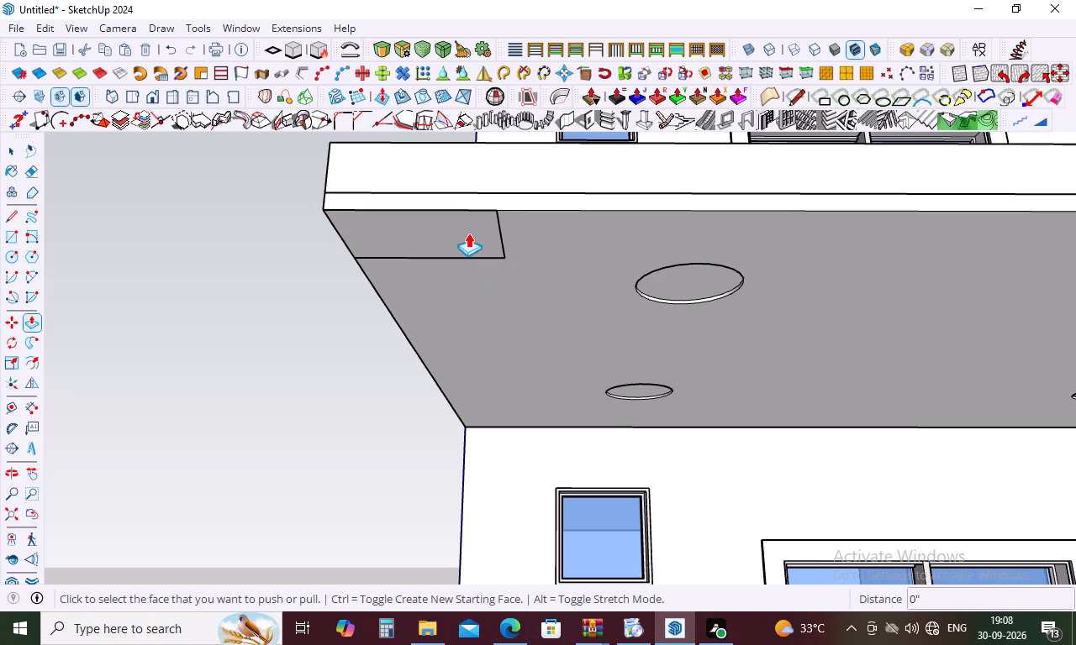
{"action": "key", "text": "space"}
{"action": "left_click", "coordinate": [464, 240]}
{"action": "left_click", "coordinate": [464, 240]}
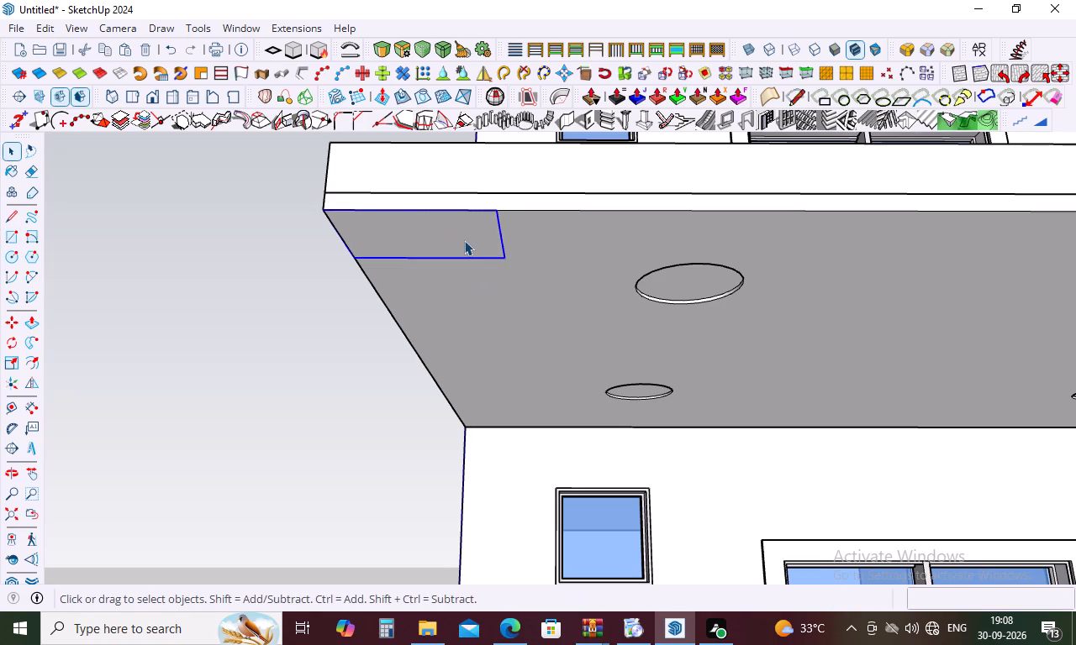
{"action": "key", "text": "p"}
{"action": "left_click", "coordinate": [463, 223]}
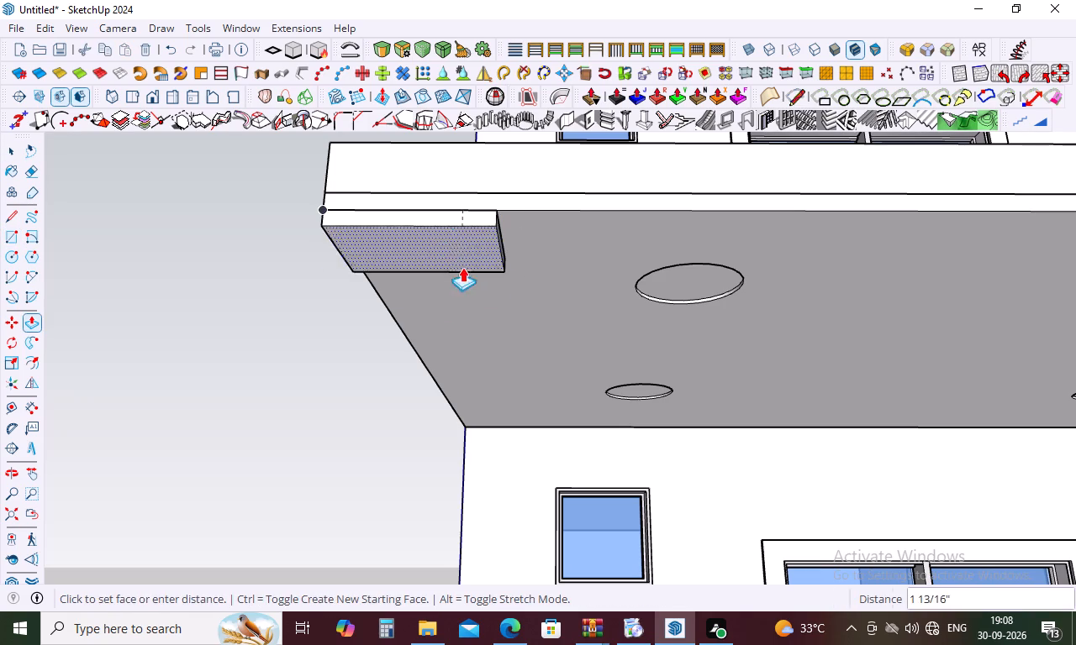
{"action": "scroll", "coordinate": [450, 302], "scroll_direction": "down", "scroll_amount": 20}
{"action": "scroll", "coordinate": [450, 302], "scroll_direction": "down", "scroll_amount": 1}
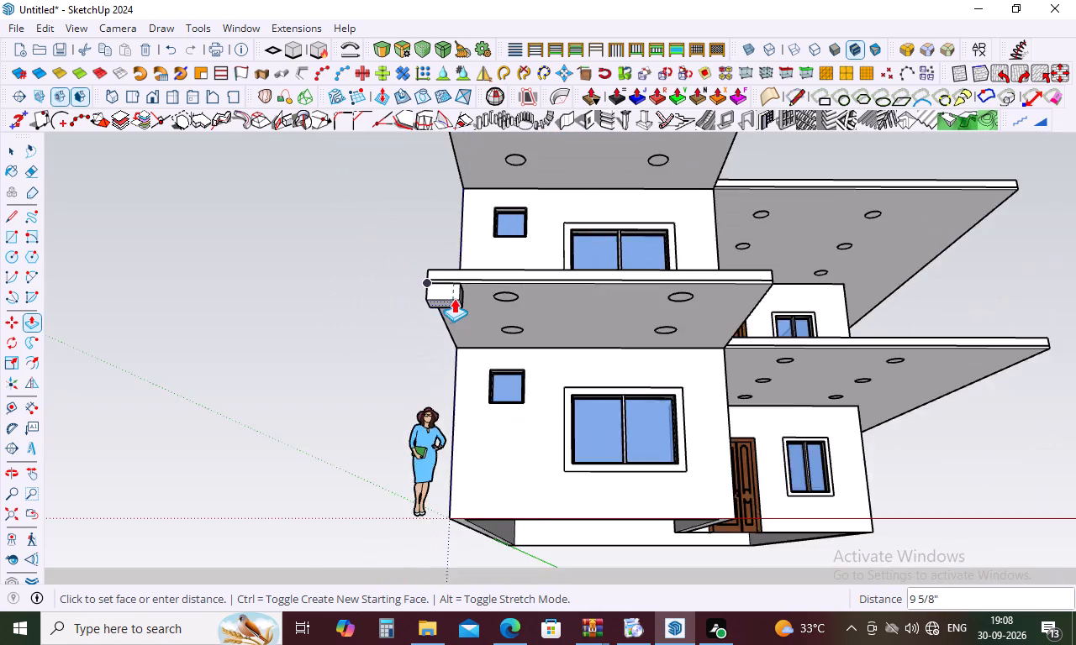
{"action": "scroll", "coordinate": [454, 298], "scroll_direction": "down", "scroll_amount": 4}
{"action": "middle_click_drag", "start_coordinate": [455, 296], "coordinate": [456, 468]}
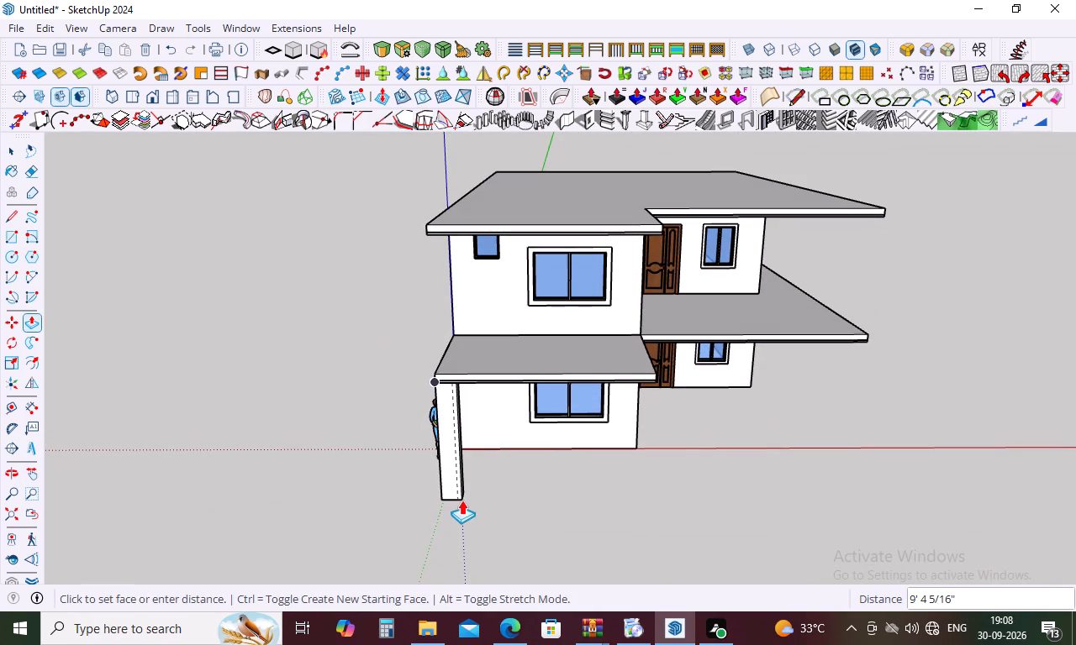
{"action": "key", "text": "1"}
{"action": "type", "text": "0'"}
{"action": "key", "text": "Return"}
{"action": "key", "text": "Escape"}
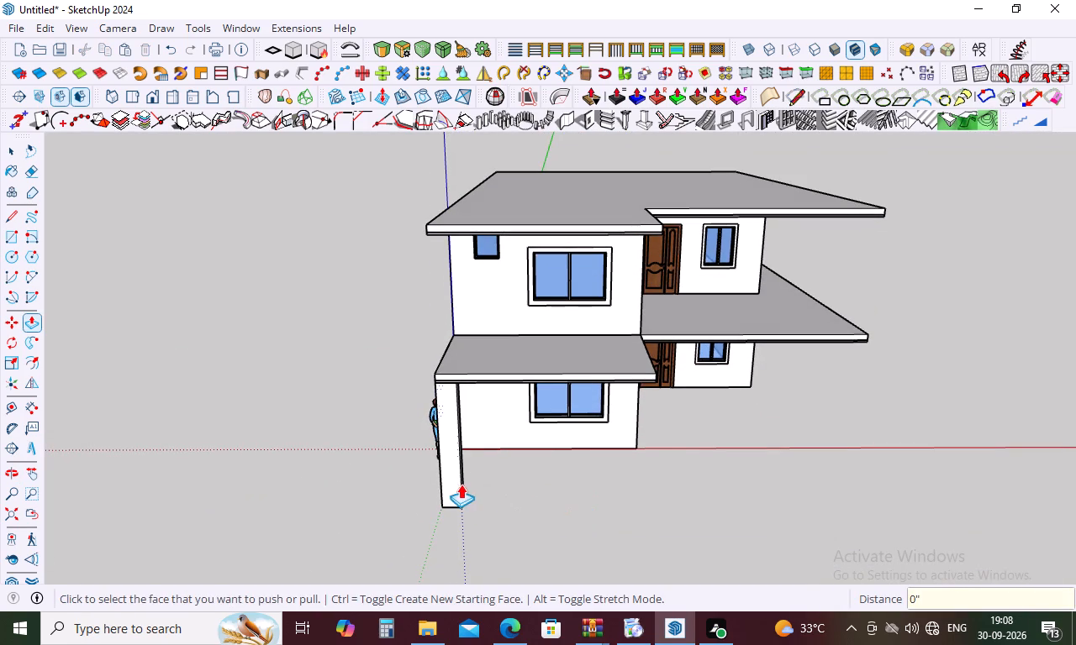
Select the whole column with all its connected geometry and make it a group.
{"action": "key", "text": "space"}
{"action": "triple_click", "coordinate": [453, 486]}
{"action": "left_click", "coordinate": [453, 486]}
{"action": "right_click", "coordinate": [457, 479]}
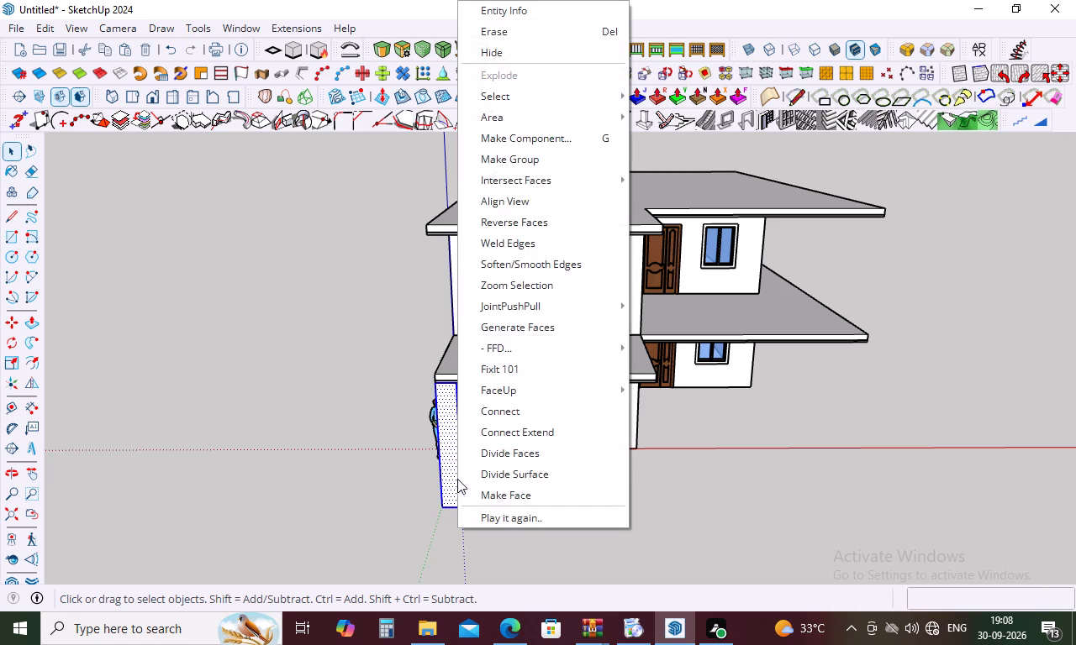
{"action": "left_click", "coordinate": [534, 164]}
{"action": "left_click", "coordinate": [642, 495]}
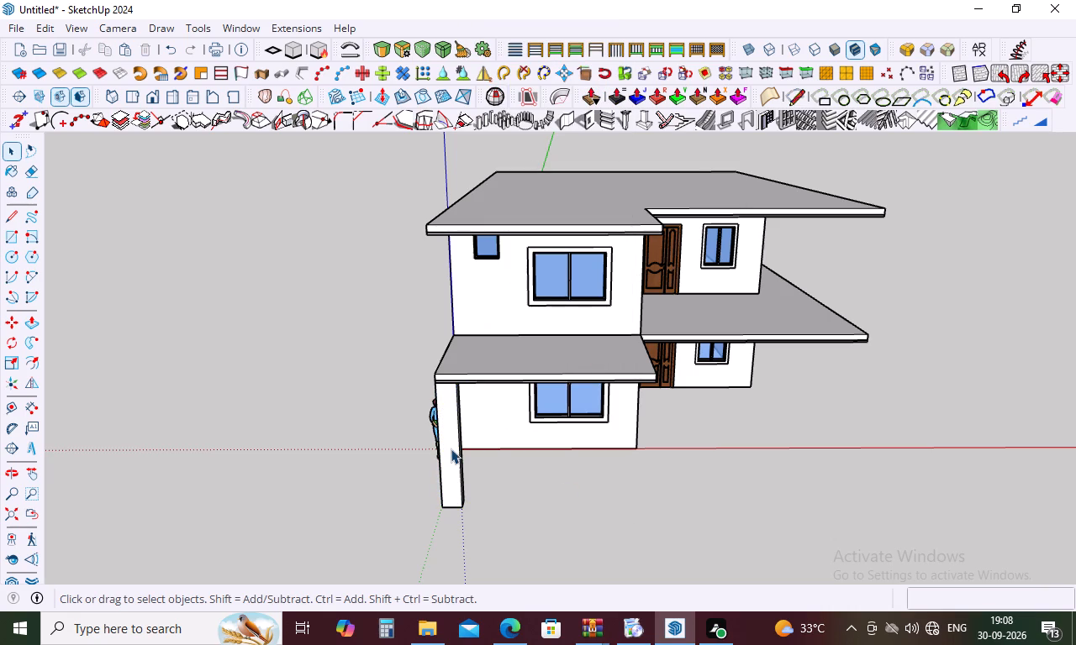
Examine the new column and its junction with the lower slab from below and above, including inside its group.
{"action": "middle_click_drag", "start_coordinate": [485, 432], "coordinate": [495, 322]}
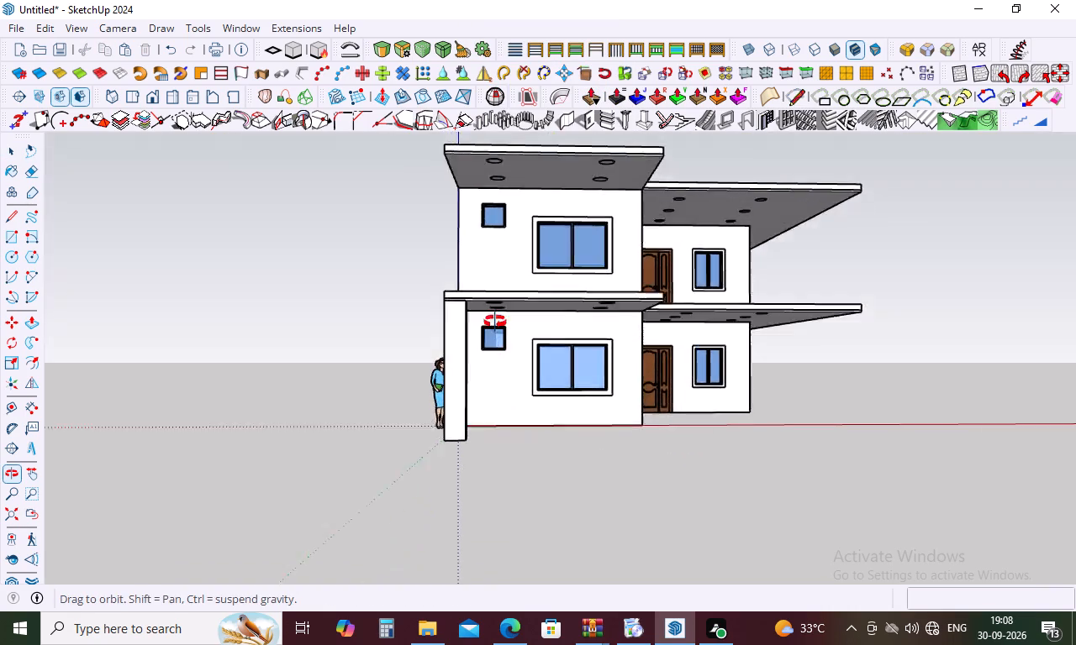
{"action": "middle_click_drag", "start_coordinate": [495, 322], "coordinate": [490, 235]}
{"action": "scroll", "coordinate": [462, 210], "scroll_direction": "up", "scroll_amount": 12}
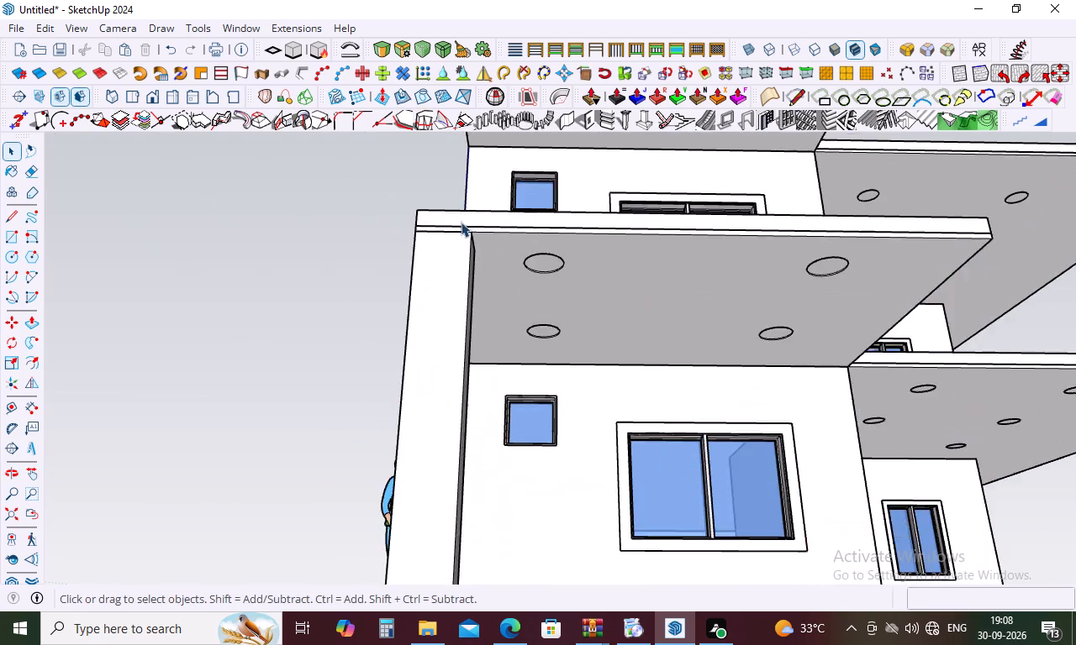
{"action": "scroll", "coordinate": [461, 222], "scroll_direction": "up", "scroll_amount": 8}
{"action": "scroll", "coordinate": [448, 191], "scroll_direction": "down", "scroll_amount": 4}
{"action": "middle_click_drag", "start_coordinate": [459, 208], "coordinate": [464, 283]}
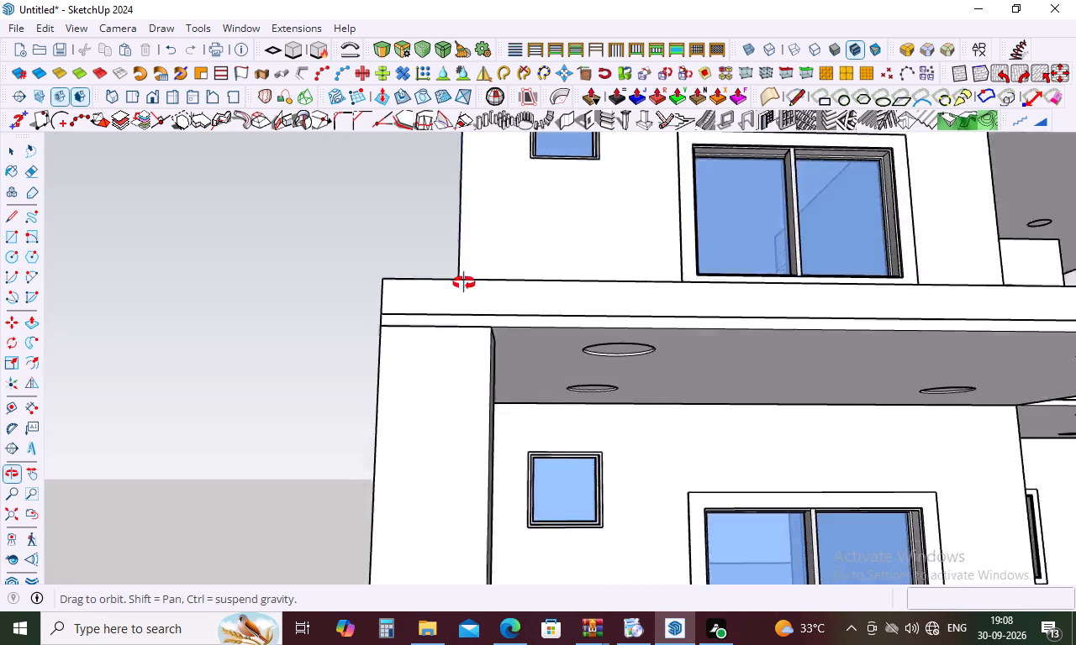
{"action": "middle_click_drag", "start_coordinate": [464, 283], "coordinate": [464, 443]}
{"action": "scroll", "coordinate": [479, 349], "scroll_direction": "down", "scroll_amount": 14}
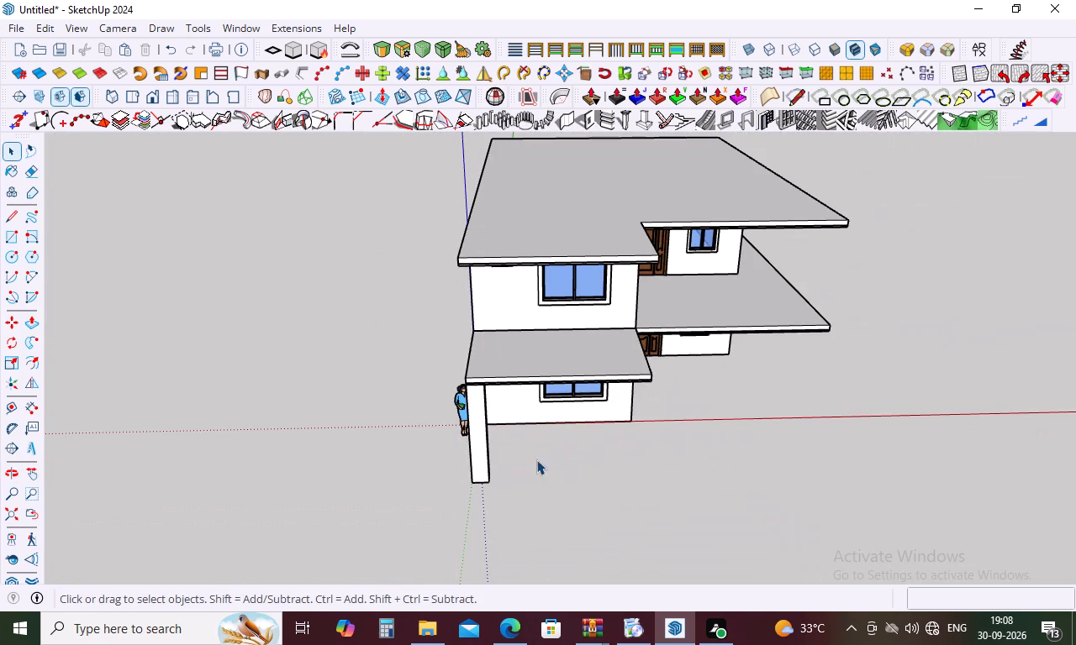
{"action": "double_click", "coordinate": [475, 432]}
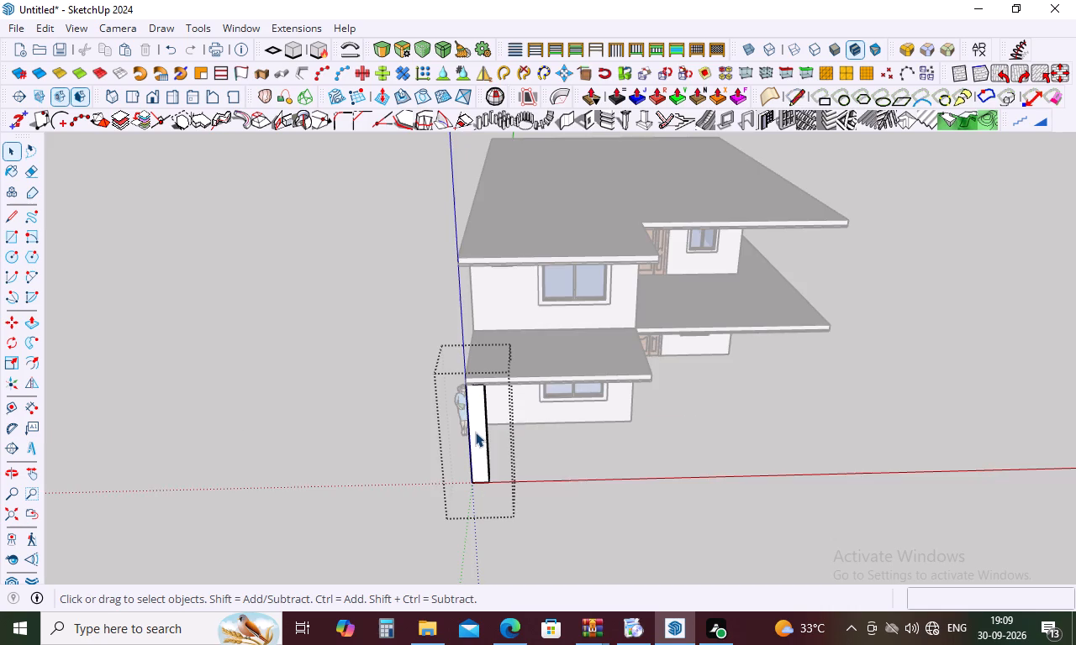
{"action": "left_click", "coordinate": [572, 502]}
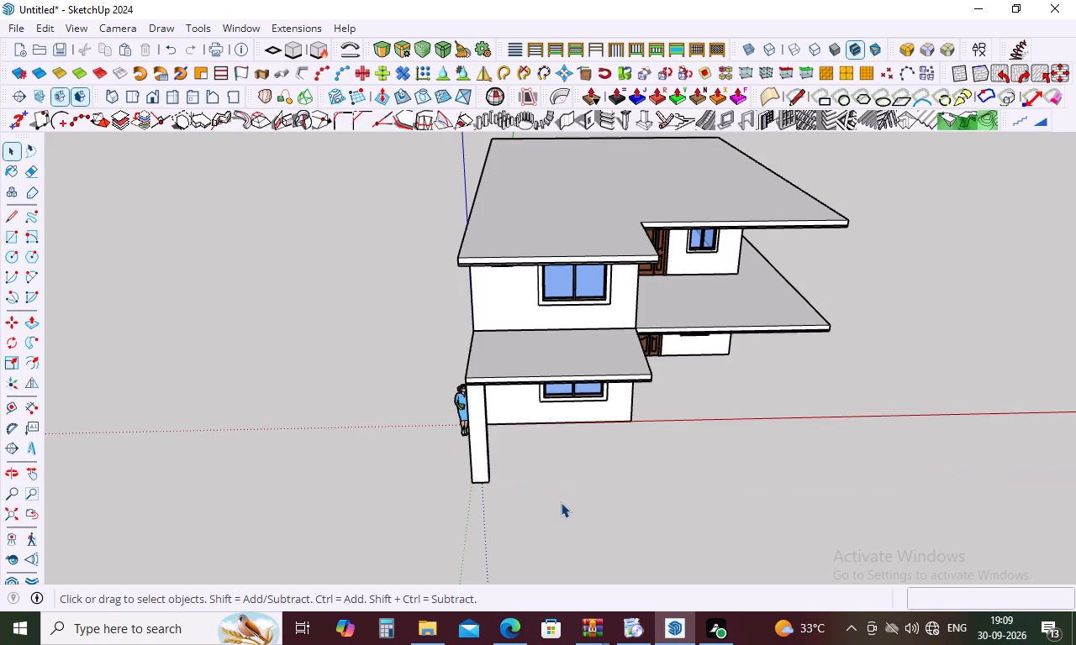
Copy the column group 14' 3" along the lower slab's front edge to the soffit's opposite front corner.
{"action": "key", "text": "m"}
{"action": "scroll", "coordinate": [512, 385], "scroll_direction": "up", "scroll_amount": 9}
{"action": "middle_click_drag", "start_coordinate": [463, 385], "coordinate": [461, 380]}
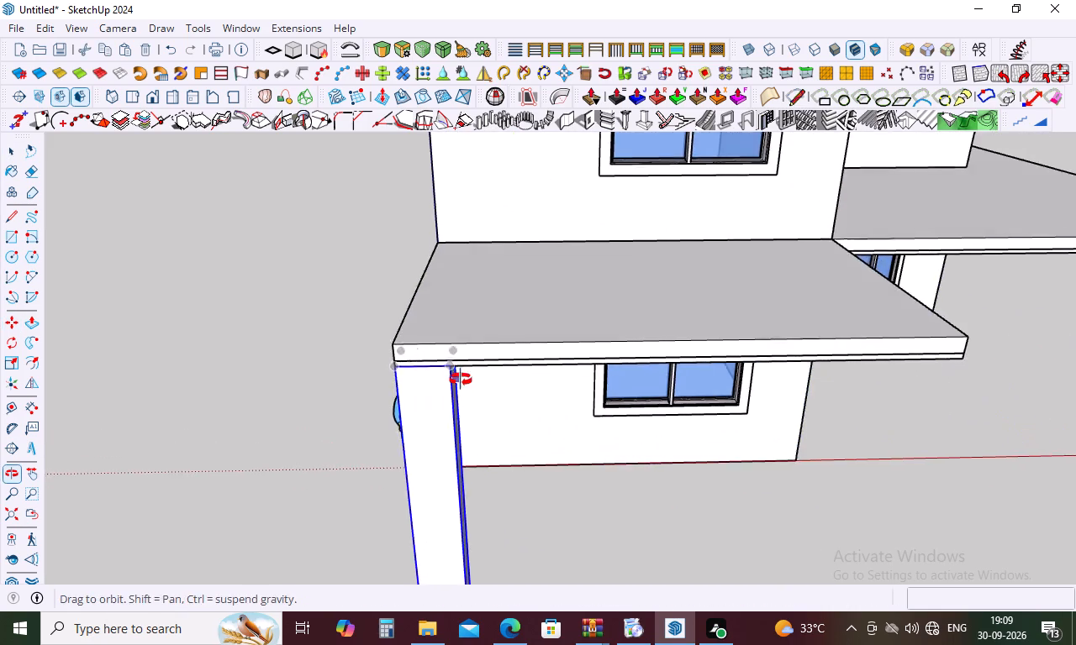
{"action": "middle_click_drag", "start_coordinate": [461, 380], "coordinate": [464, 332]}
{"action": "scroll", "coordinate": [437, 273], "scroll_direction": "up", "scroll_amount": 10}
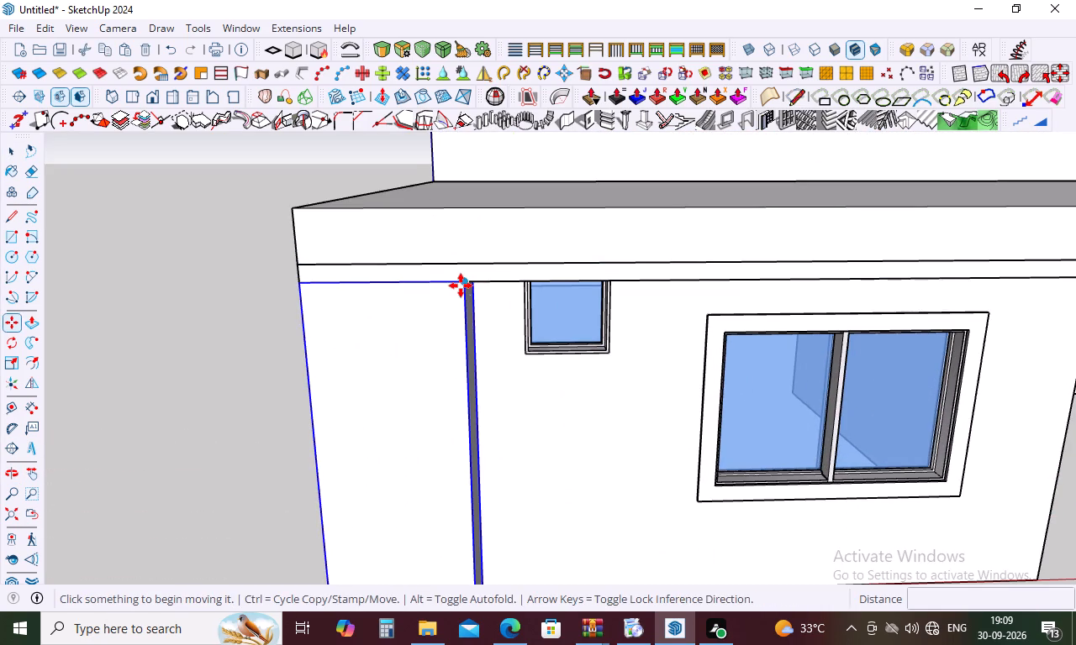
{"action": "left_click", "coordinate": [465, 284]}
{"action": "scroll", "coordinate": [449, 276], "scroll_direction": "down", "scroll_amount": 5}
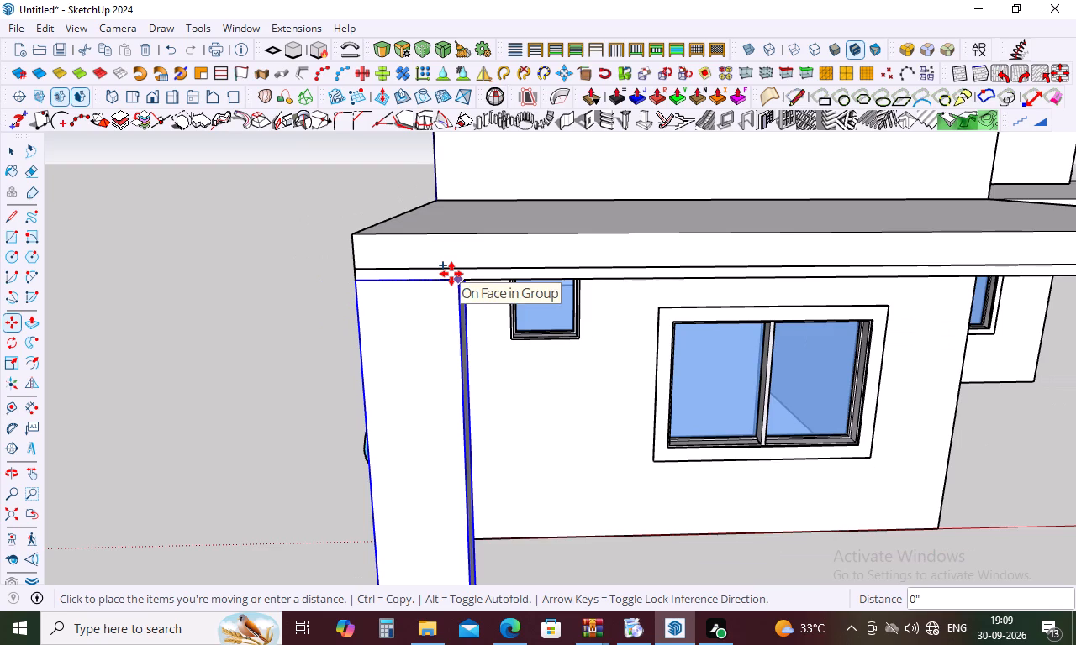
{"action": "scroll", "coordinate": [451, 274], "scroll_direction": "down", "scroll_amount": 9}
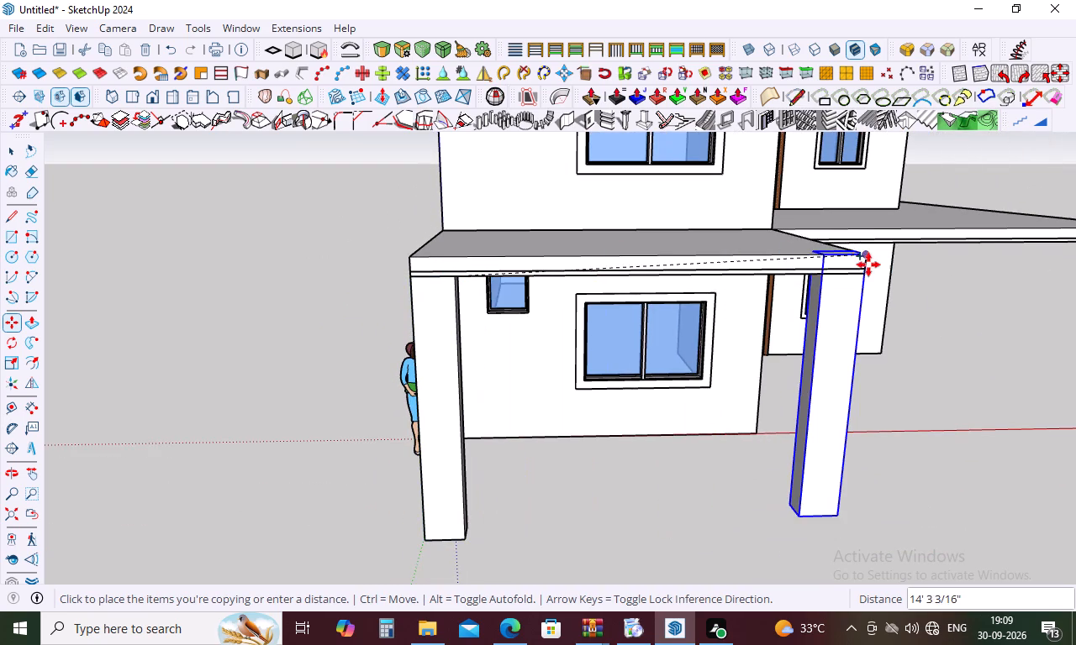
{"action": "scroll", "coordinate": [867, 274], "scroll_direction": "up", "scroll_amount": 10}
{"action": "scroll", "coordinate": [850, 279], "scroll_direction": "down", "scroll_amount": 5}
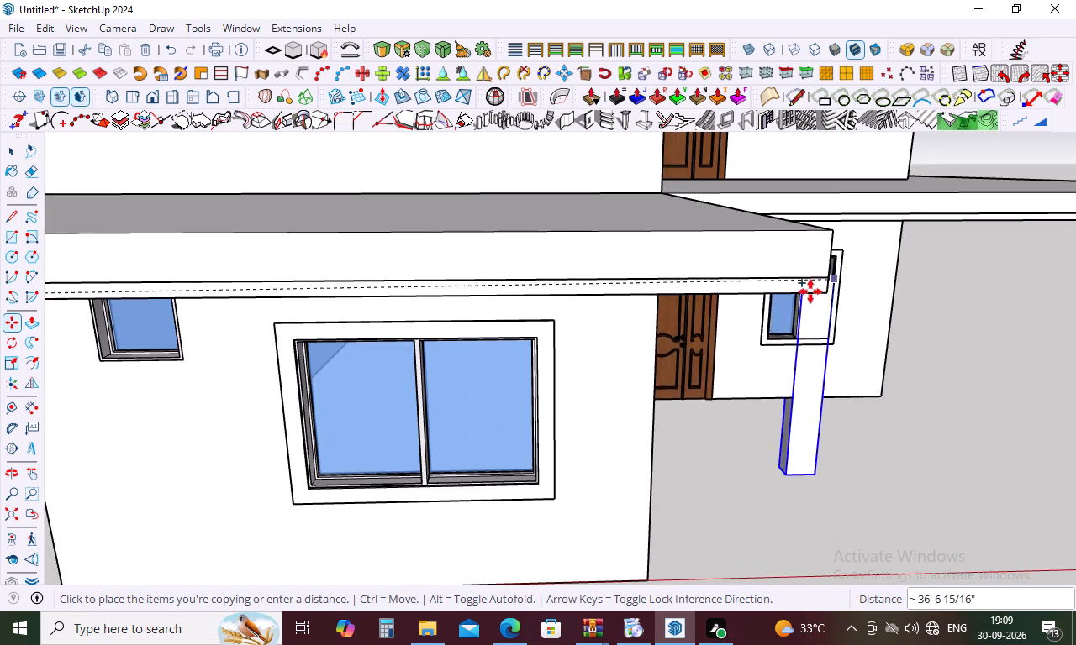
{"action": "left_click", "coordinate": [820, 291]}
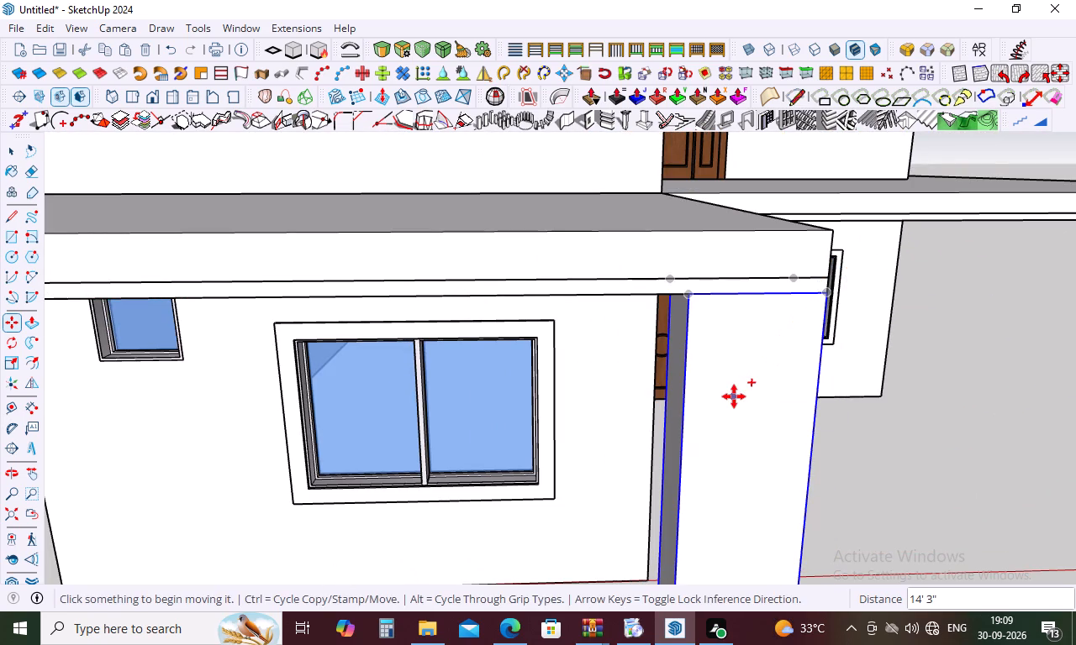
Inside the copied corner column's group, Push/Pull its top face 18' upward so it extends past the roof slab.
{"action": "key", "text": "space"}
{"action": "key", "text": "k"}
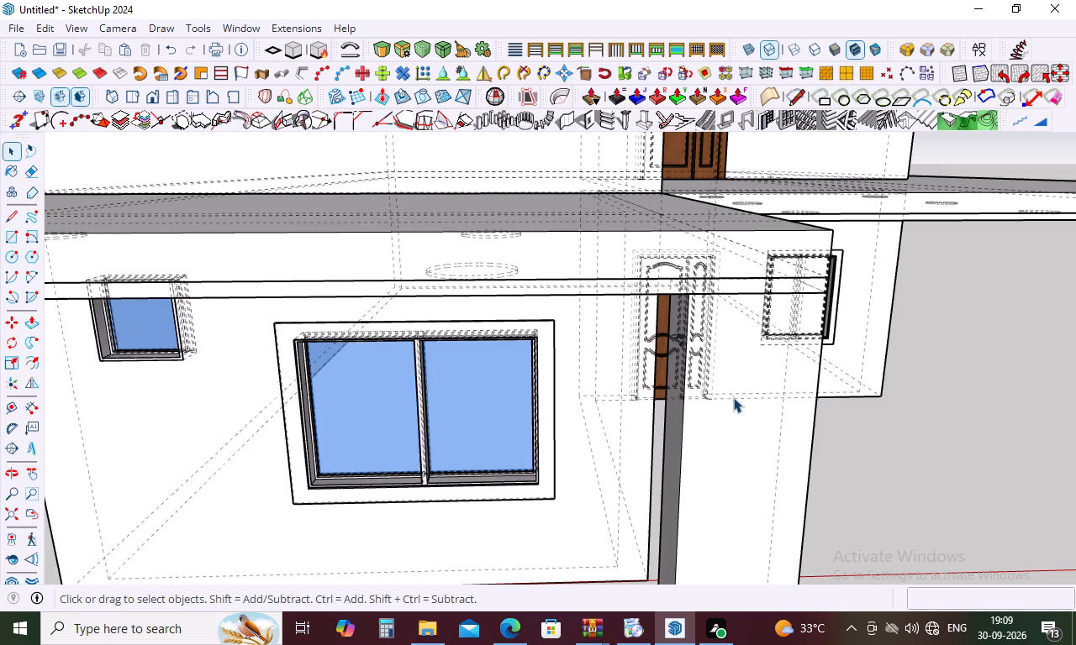
{"action": "double_click", "coordinate": [732, 396]}
{"action": "middle_click_drag", "start_coordinate": [764, 311], "coordinate": [767, 381]}
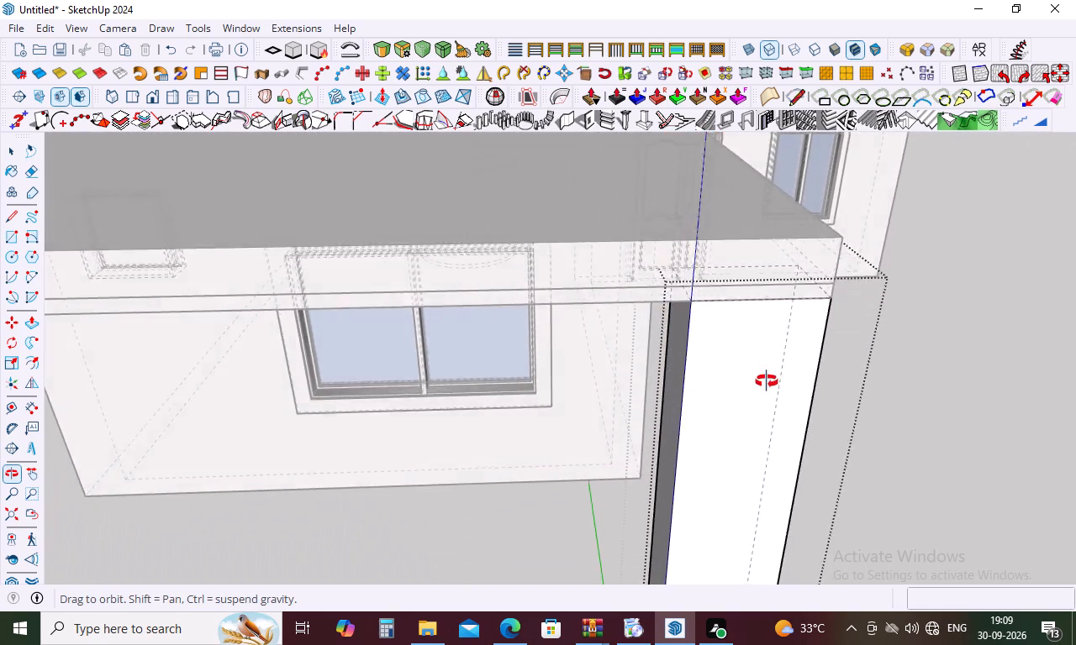
{"action": "middle_click_drag", "start_coordinate": [767, 381], "coordinate": [767, 438]}
{"action": "key", "text": "p"}
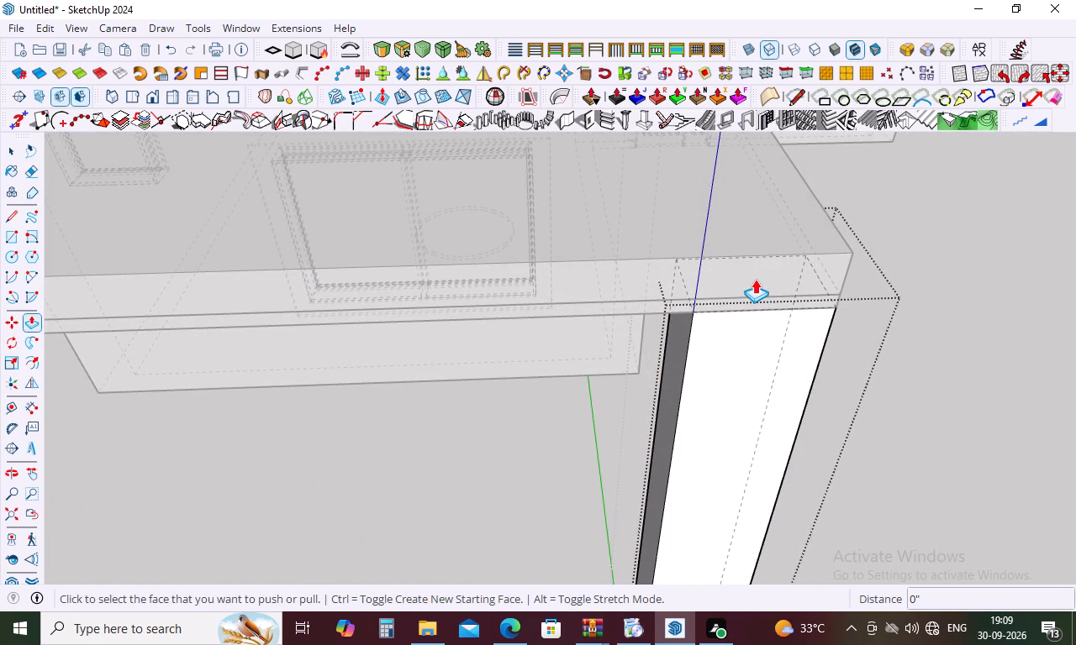
{"action": "left_click", "coordinate": [755, 279]}
{"action": "scroll", "coordinate": [757, 165], "scroll_direction": "down", "scroll_amount": 6}
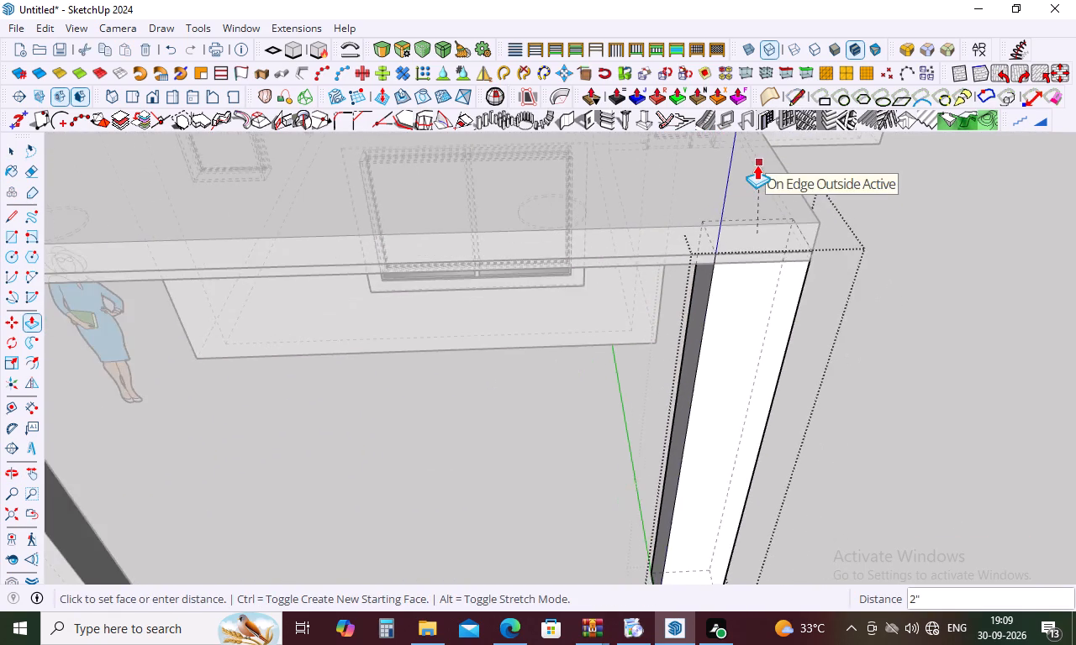
{"action": "scroll", "coordinate": [757, 165], "scroll_direction": "down", "scroll_amount": 8}
{"action": "scroll", "coordinate": [755, 245], "scroll_direction": "down", "scroll_amount": 17}
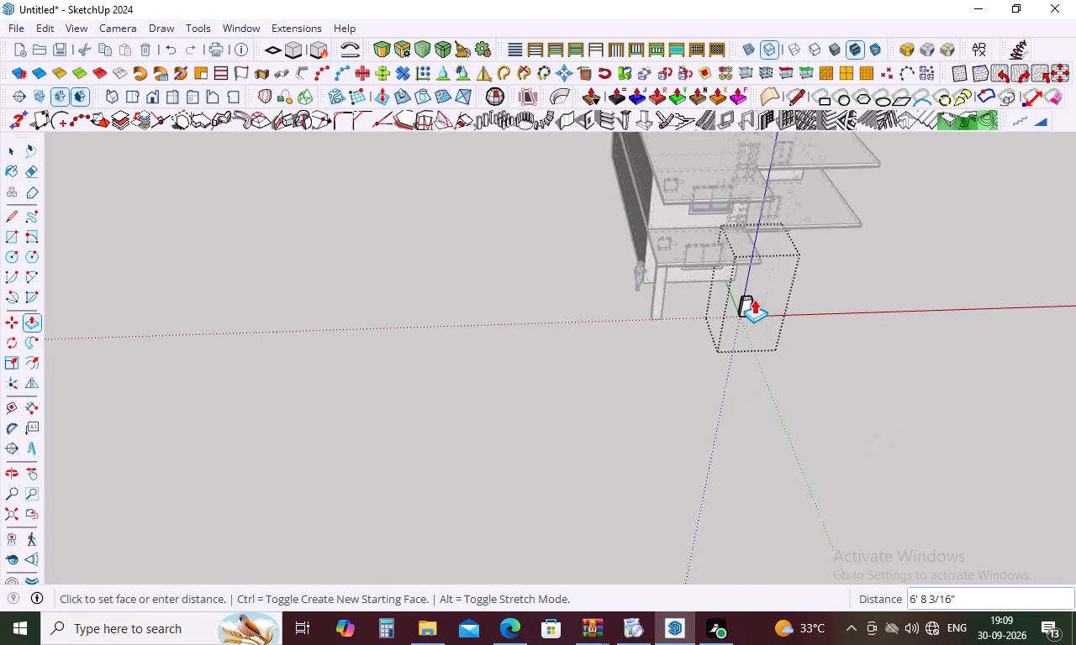
{"action": "scroll", "coordinate": [754, 299], "scroll_direction": "down", "scroll_amount": 5}
{"action": "key", "text": "k"}
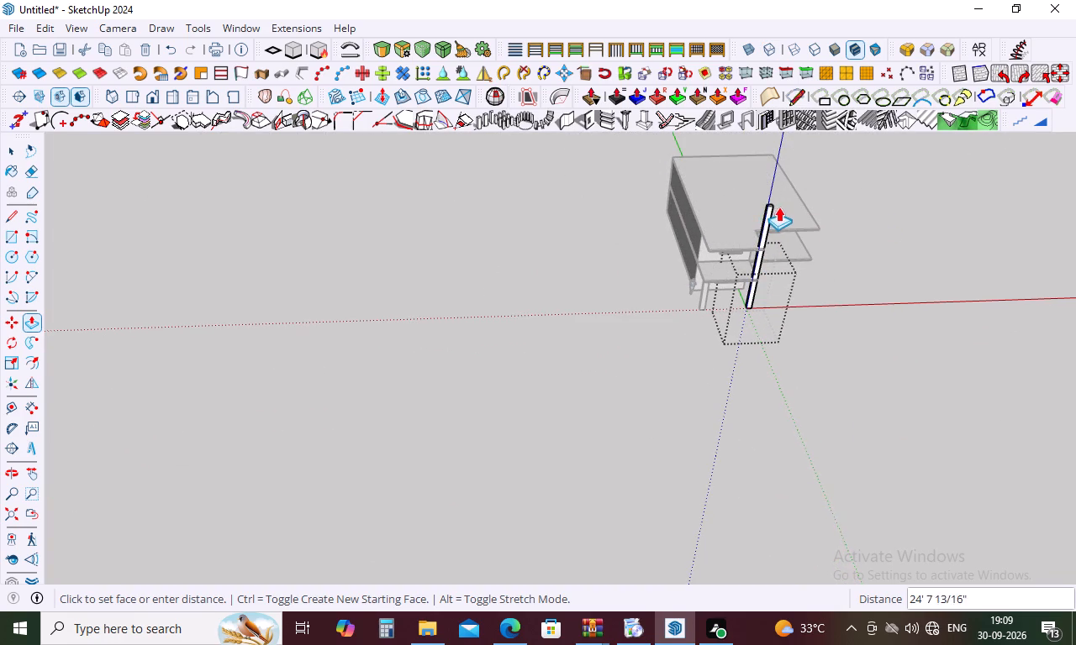
{"action": "middle_click_drag", "start_coordinate": [788, 230], "coordinate": [784, 114]}
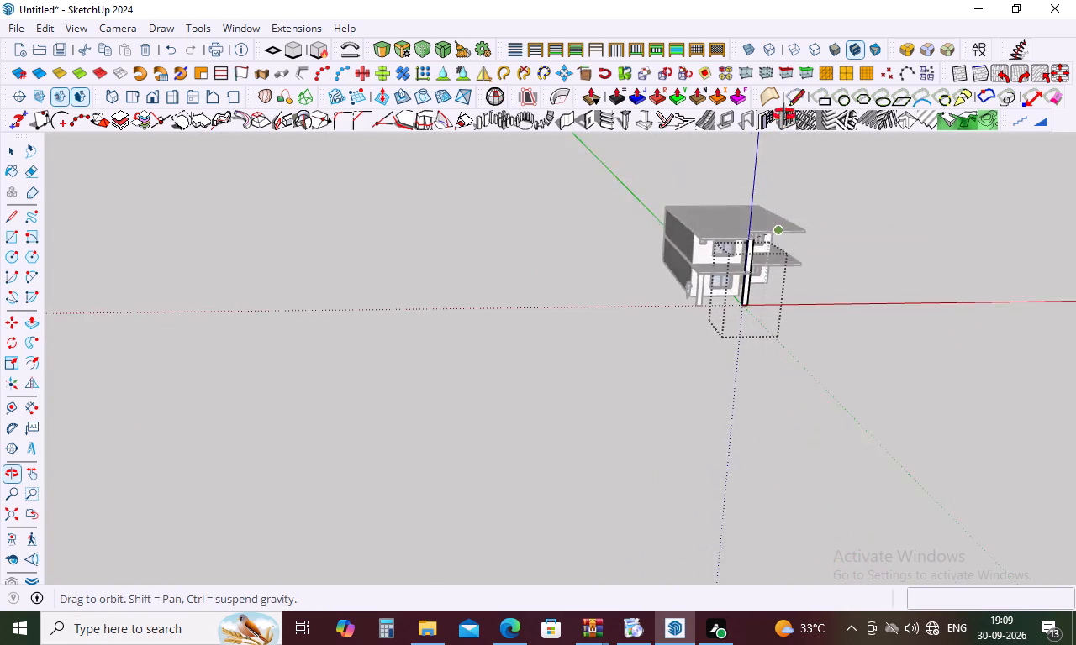
{"action": "middle_click_drag", "start_coordinate": [784, 114], "coordinate": [774, 68]}
{"action": "scroll", "coordinate": [760, 207], "scroll_direction": "up", "scroll_amount": 14}
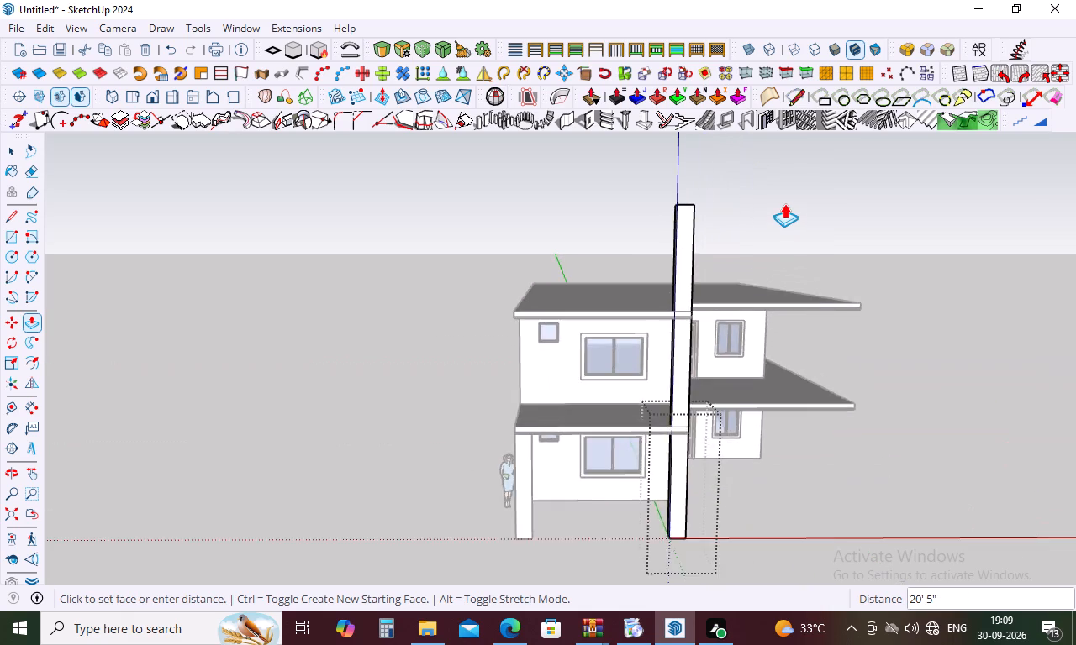
{"action": "scroll", "coordinate": [784, 203], "scroll_direction": "up", "scroll_amount": 3}
{"action": "middle_click_drag", "start_coordinate": [784, 203], "coordinate": [727, 218]}
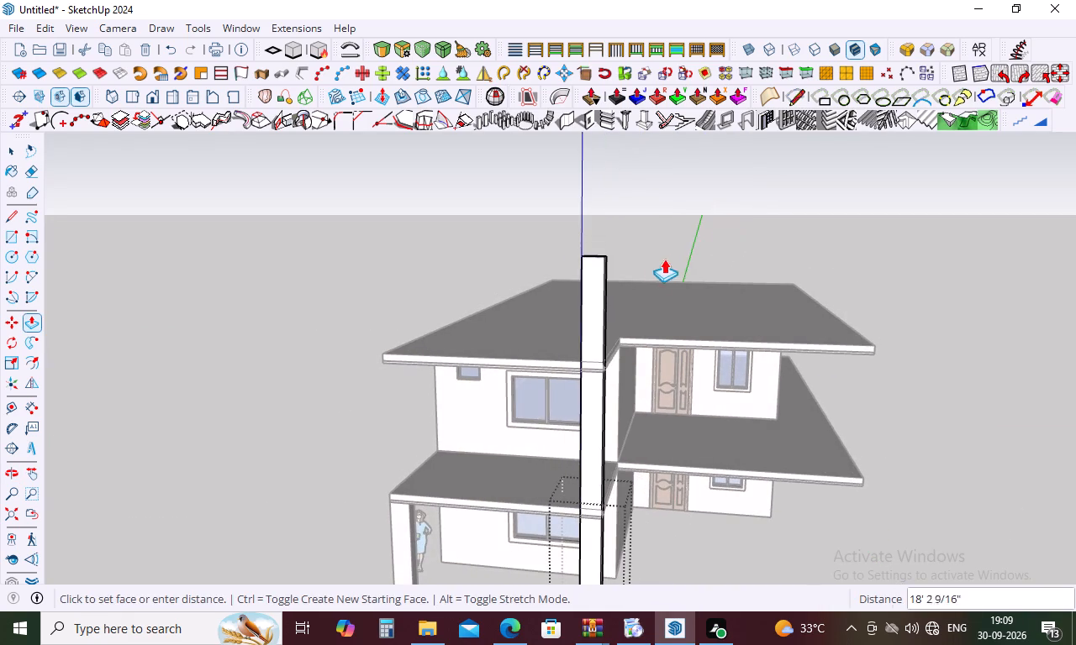
{"action": "key", "text": "k"}
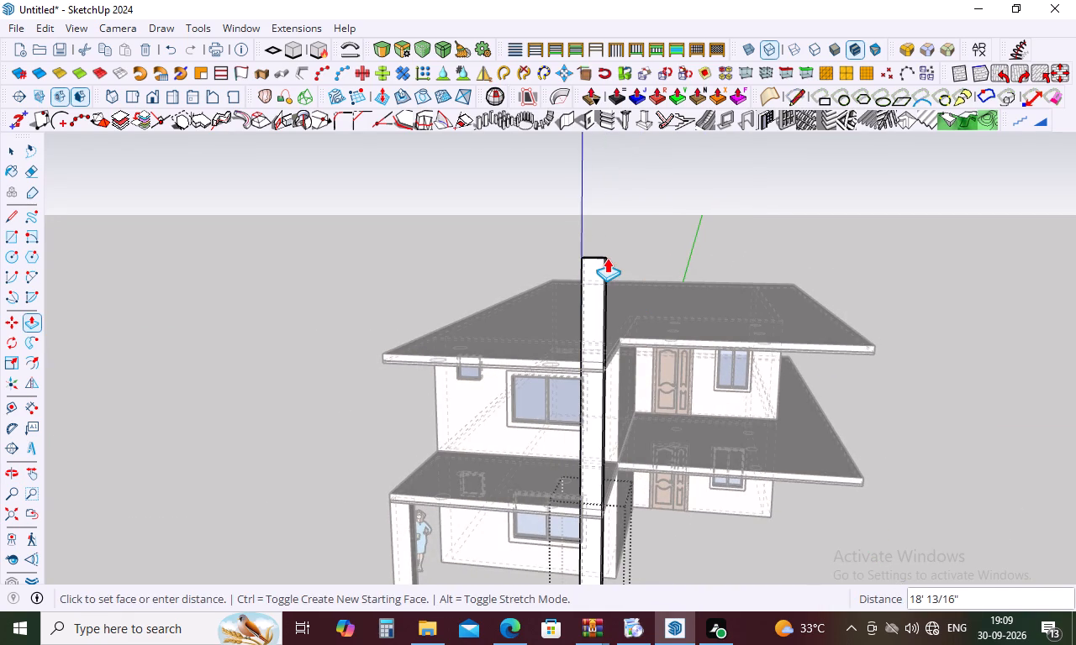
{"action": "key", "text": "k"}
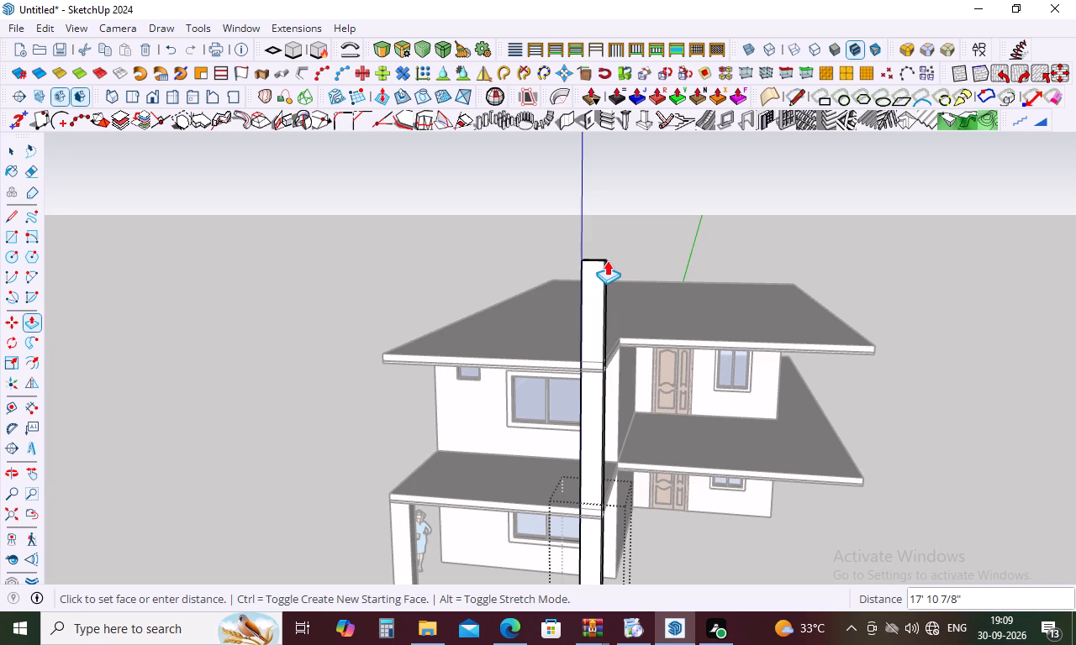
{"action": "type", "text": "18'"}
{"action": "key", "text": "Return"}
{"action": "key", "text": "space"}
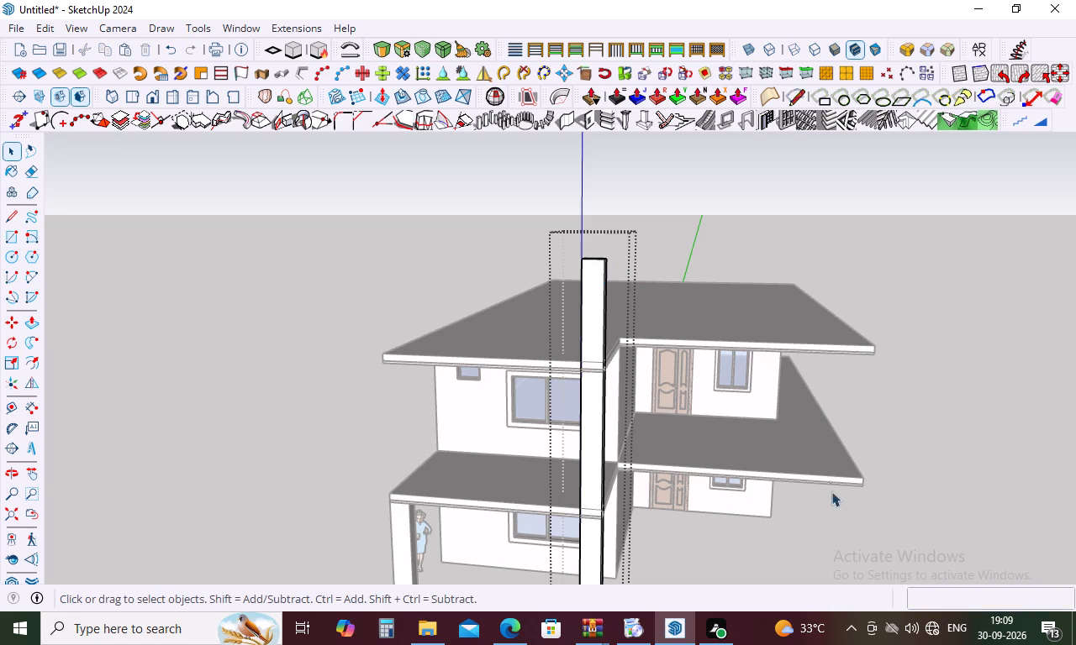
{"action": "left_click", "coordinate": [870, 536]}
Examine the tall corner column against both slabs from the front, sides, above and below.
{"action": "scroll", "coordinate": [924, 394], "scroll_direction": "down", "scroll_amount": 4}
{"action": "middle_click_drag", "start_coordinate": [926, 390], "coordinate": [983, 309]}
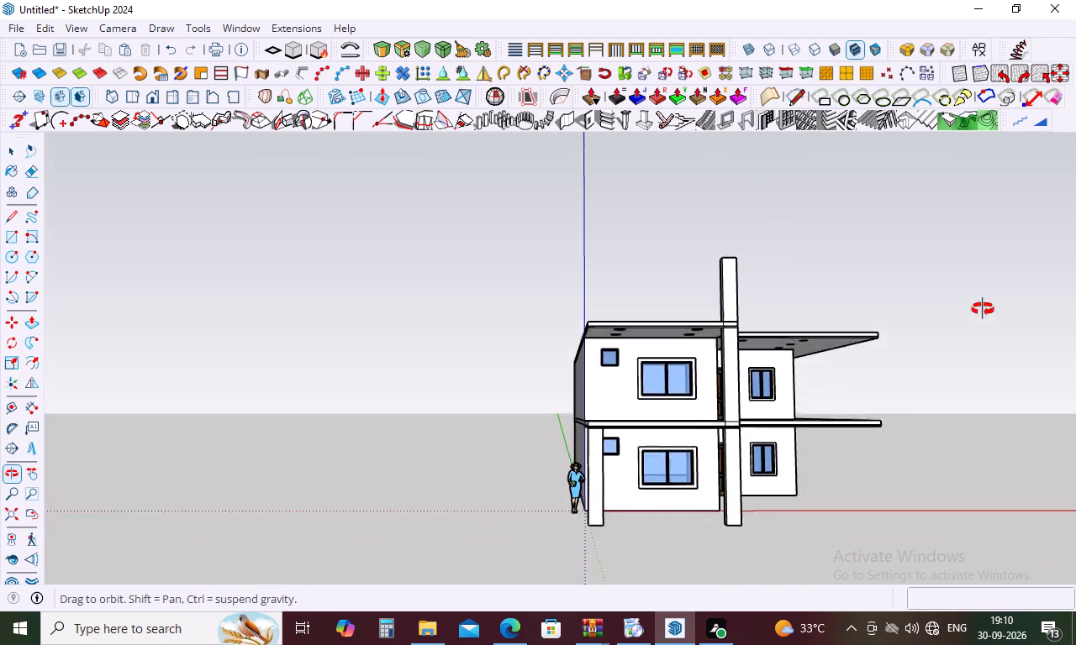
{"action": "middle_click_drag", "start_coordinate": [983, 309], "coordinate": [873, 363]}
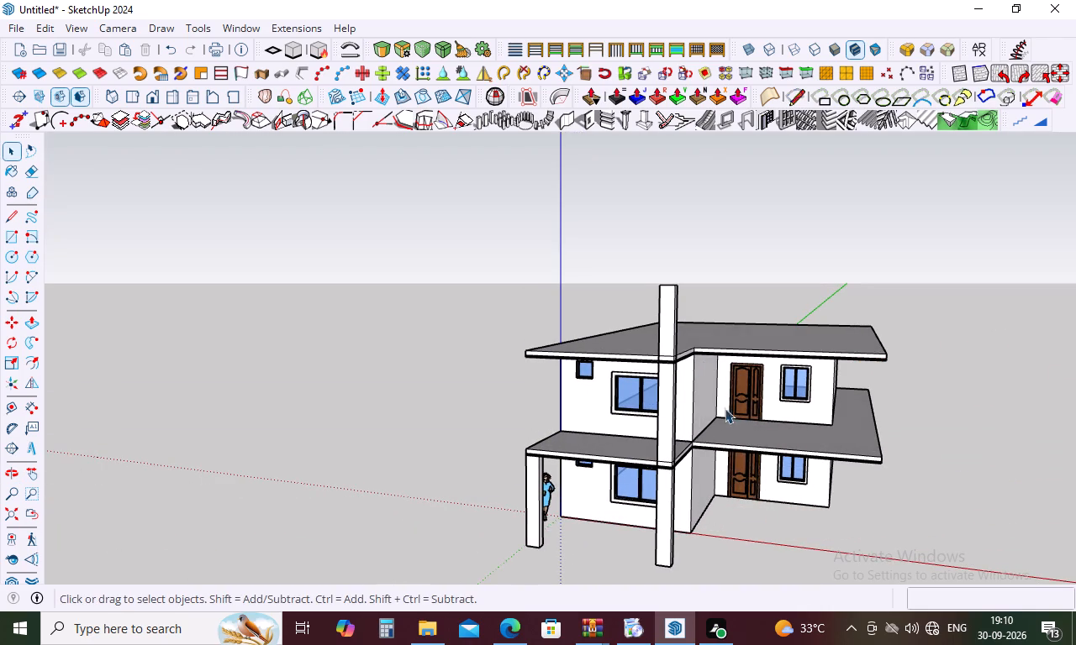
{"action": "middle_click_drag", "start_coordinate": [959, 454], "coordinate": [1012, 425]}
{"action": "scroll", "coordinate": [807, 397], "scroll_direction": "up", "scroll_amount": 4}
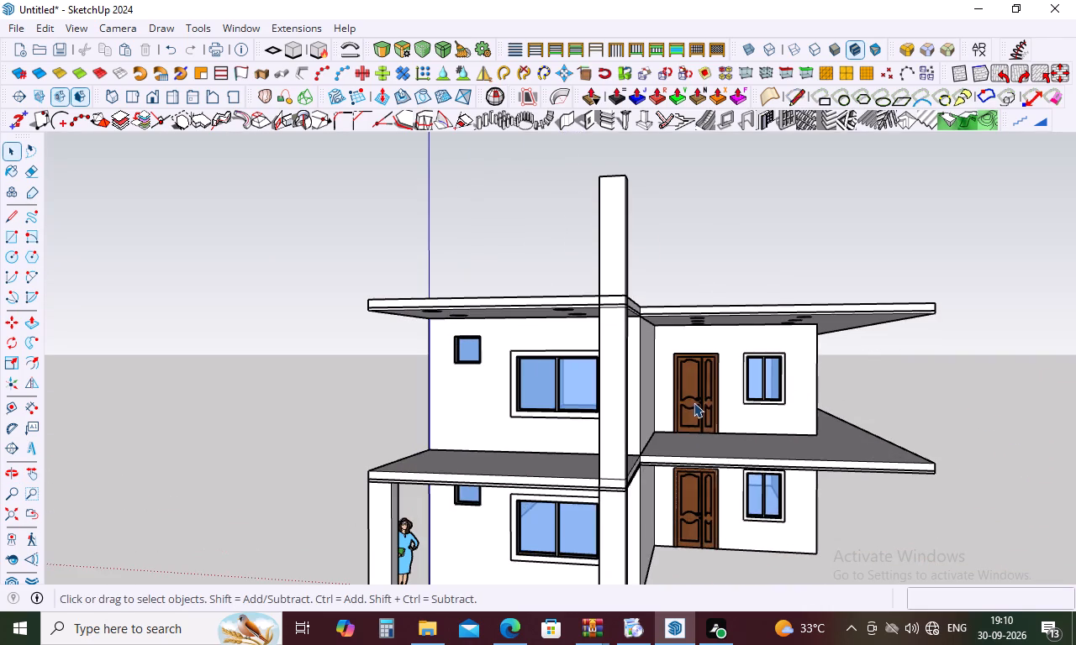
{"action": "middle_click_drag", "start_coordinate": [693, 402], "coordinate": [709, 452]}
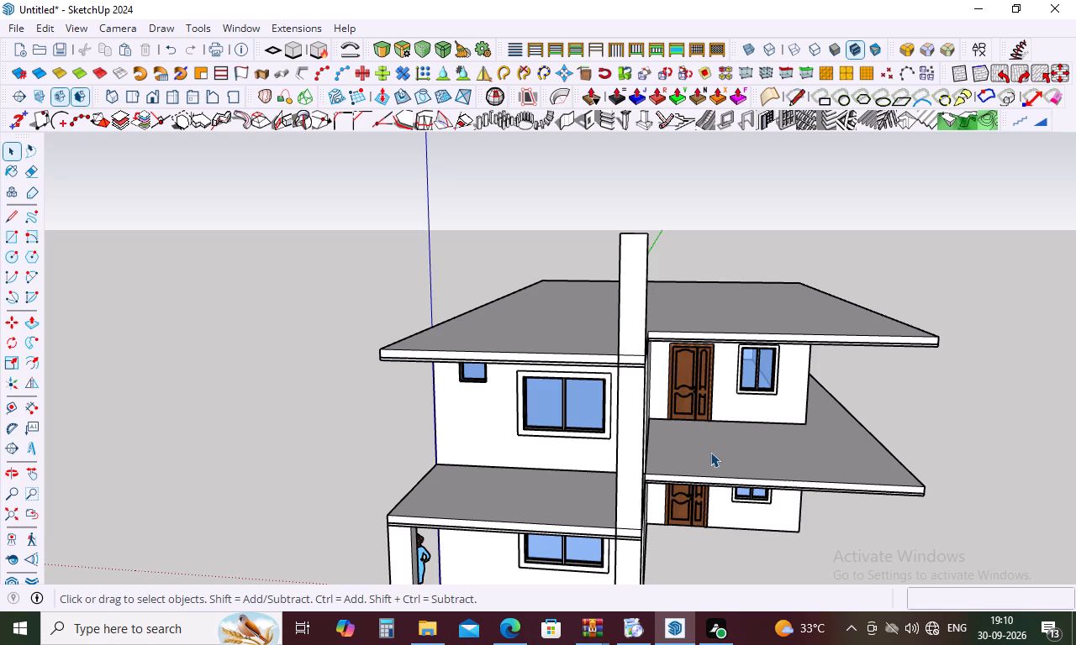
{"action": "key", "text": "Escape"}
{"action": "scroll", "coordinate": [797, 372], "scroll_direction": "down", "scroll_amount": 4}
{"action": "middle_click_drag", "start_coordinate": [852, 453], "coordinate": [969, 392]}
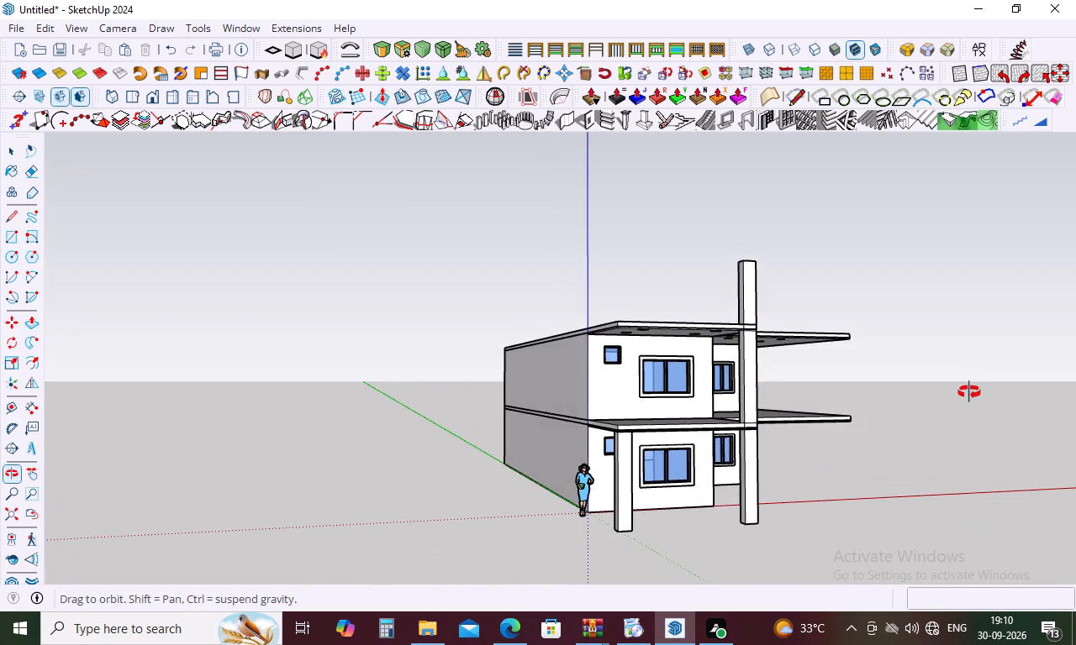
{"action": "middle_click_drag", "start_coordinate": [969, 392], "coordinate": [931, 393]}
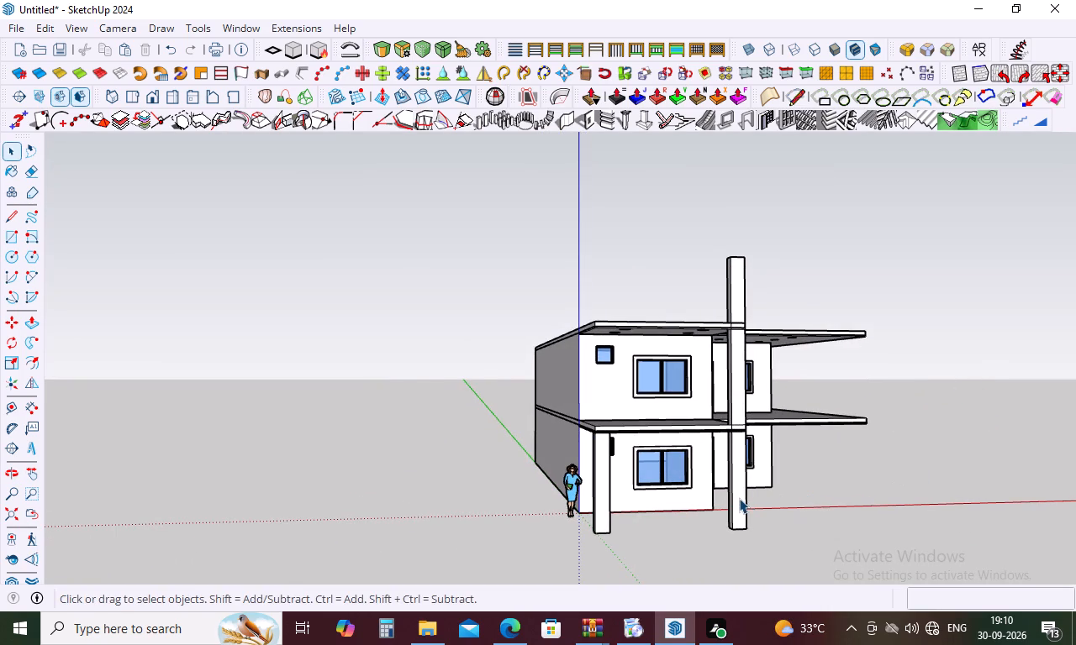
{"action": "middle_click_drag", "start_coordinate": [739, 498], "coordinate": [741, 464]}
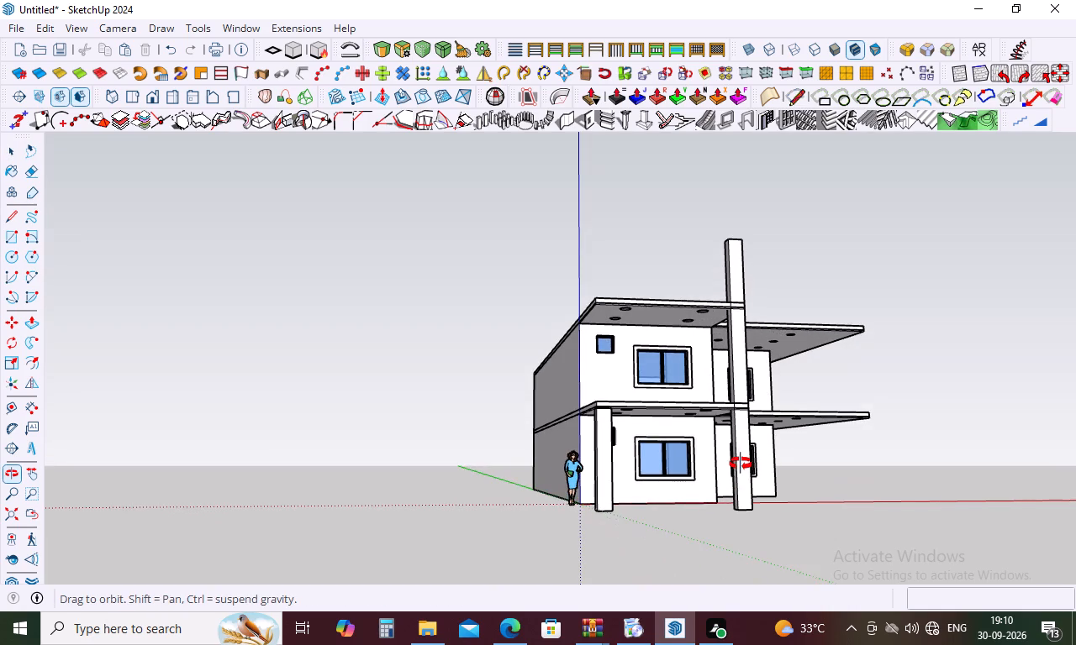
{"action": "middle_click_drag", "start_coordinate": [741, 464], "coordinate": [736, 479]}
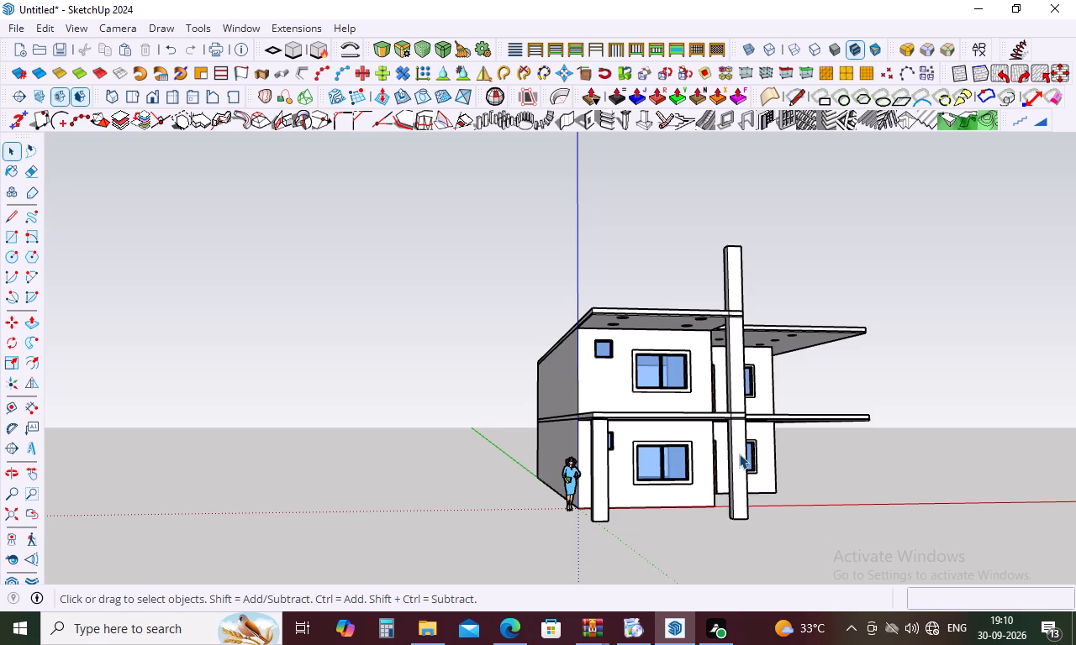
{"action": "middle_click_drag", "start_coordinate": [833, 481], "coordinate": [672, 506]}
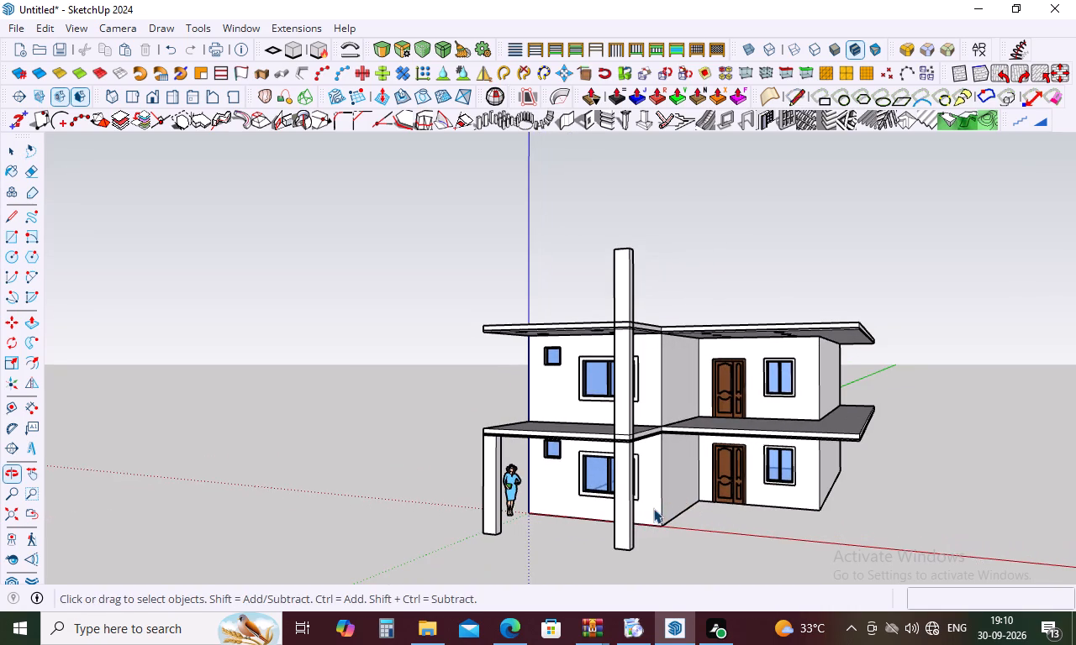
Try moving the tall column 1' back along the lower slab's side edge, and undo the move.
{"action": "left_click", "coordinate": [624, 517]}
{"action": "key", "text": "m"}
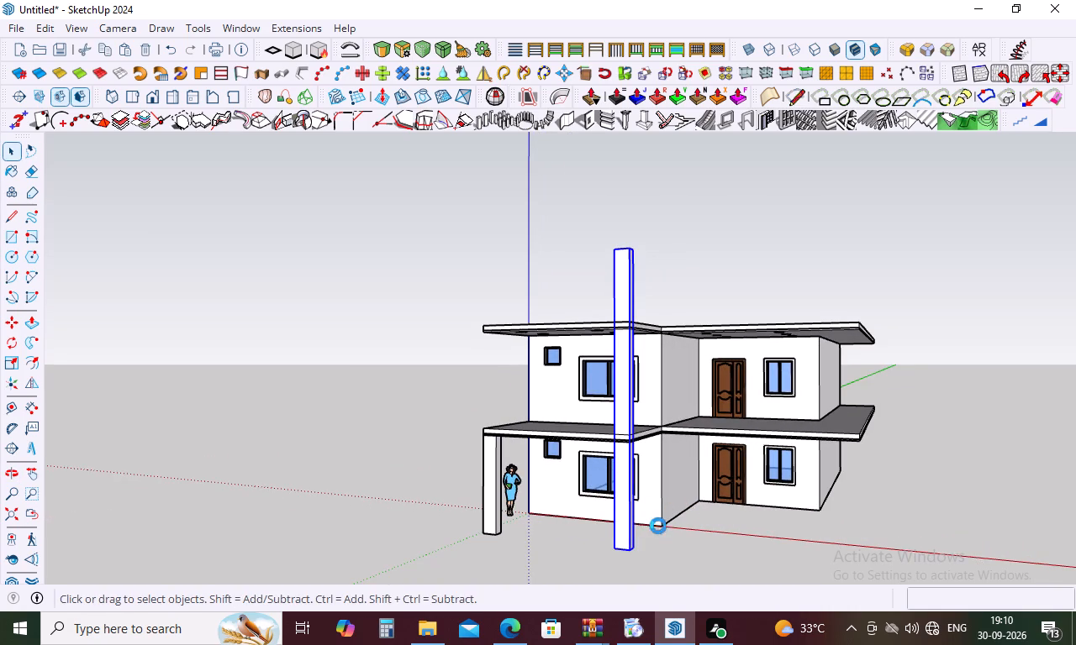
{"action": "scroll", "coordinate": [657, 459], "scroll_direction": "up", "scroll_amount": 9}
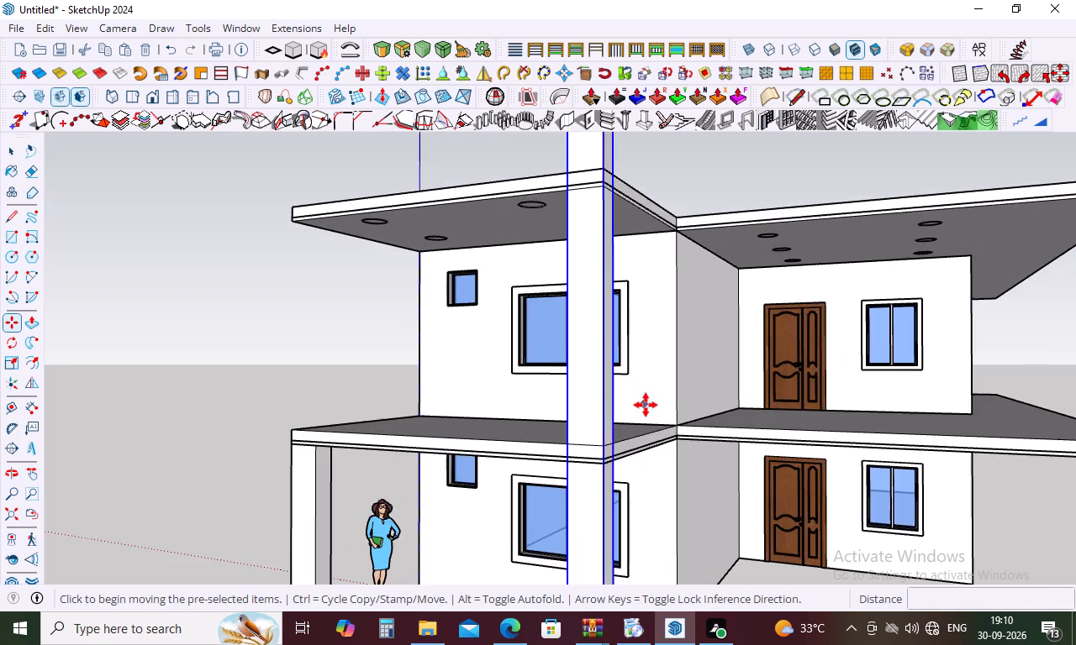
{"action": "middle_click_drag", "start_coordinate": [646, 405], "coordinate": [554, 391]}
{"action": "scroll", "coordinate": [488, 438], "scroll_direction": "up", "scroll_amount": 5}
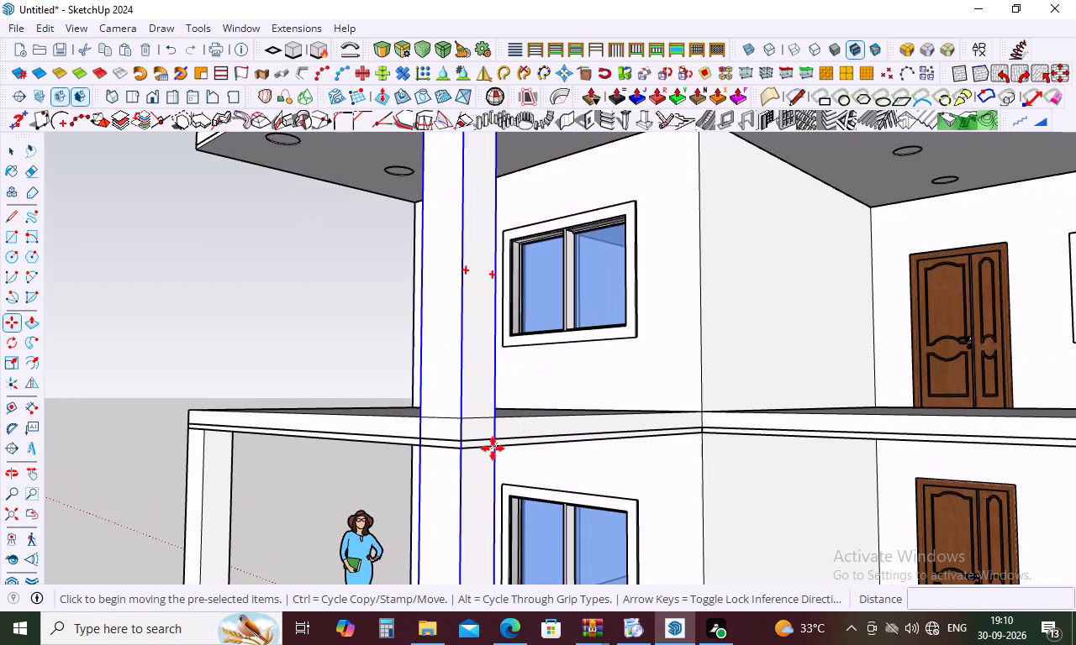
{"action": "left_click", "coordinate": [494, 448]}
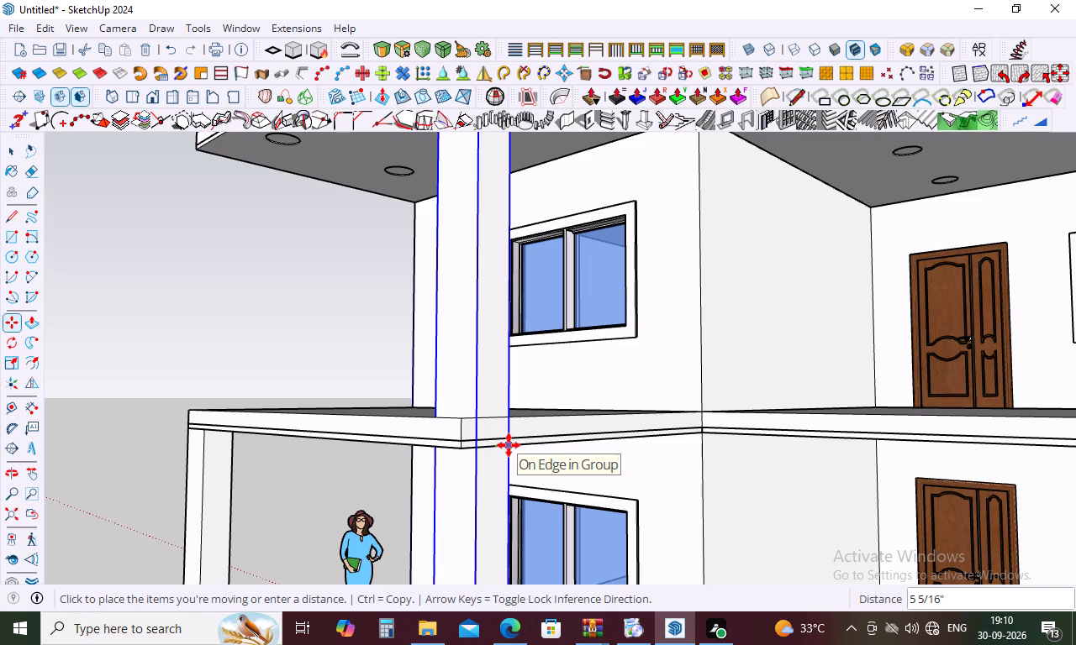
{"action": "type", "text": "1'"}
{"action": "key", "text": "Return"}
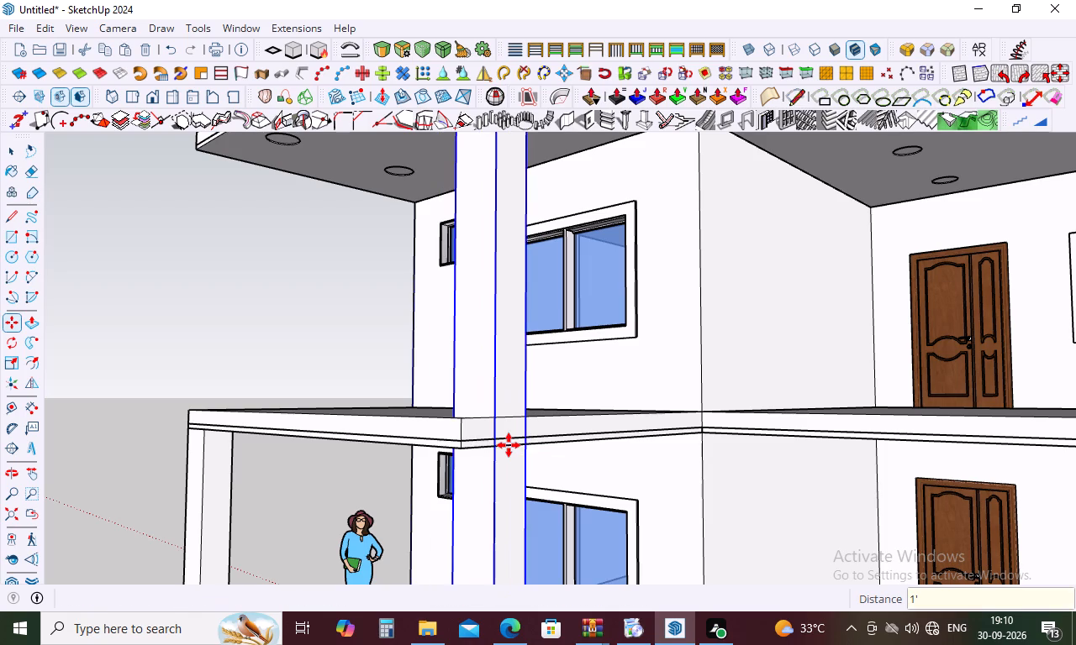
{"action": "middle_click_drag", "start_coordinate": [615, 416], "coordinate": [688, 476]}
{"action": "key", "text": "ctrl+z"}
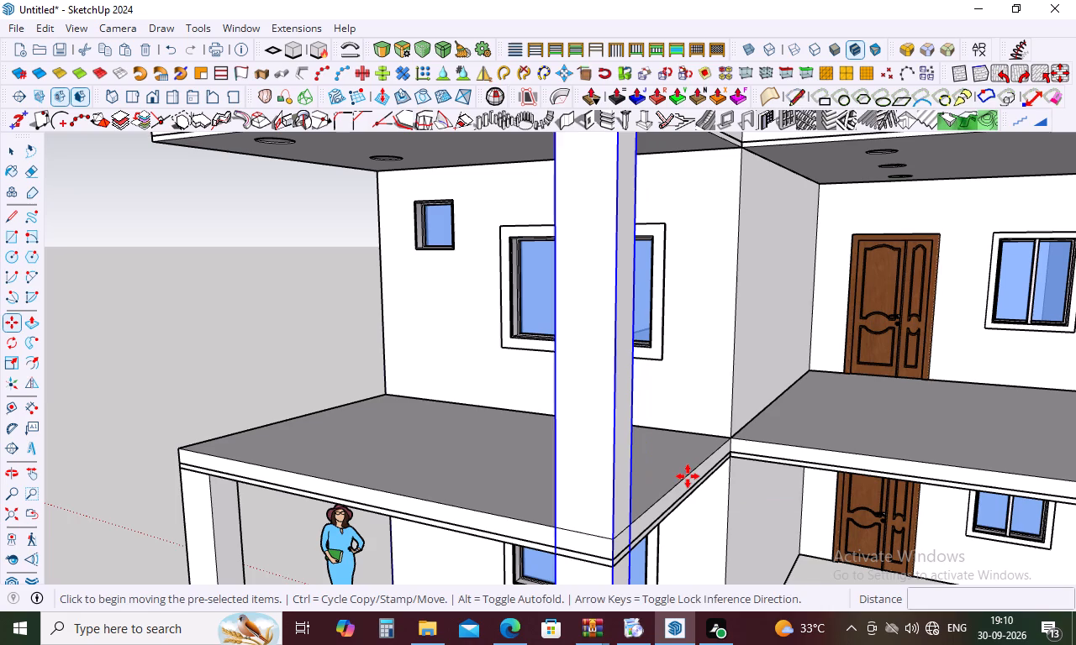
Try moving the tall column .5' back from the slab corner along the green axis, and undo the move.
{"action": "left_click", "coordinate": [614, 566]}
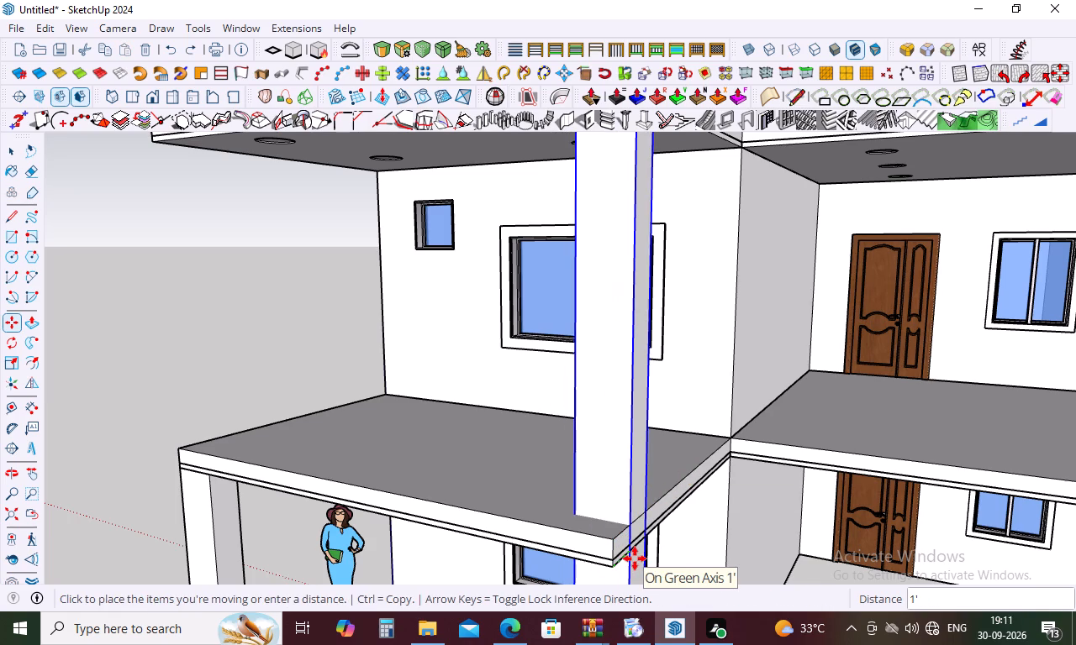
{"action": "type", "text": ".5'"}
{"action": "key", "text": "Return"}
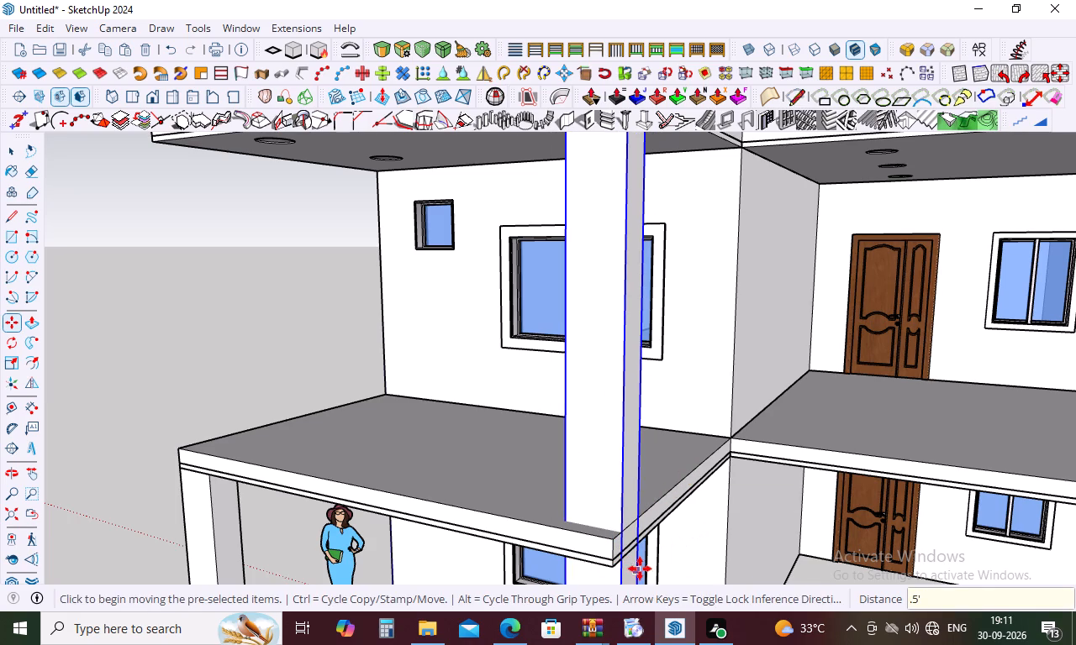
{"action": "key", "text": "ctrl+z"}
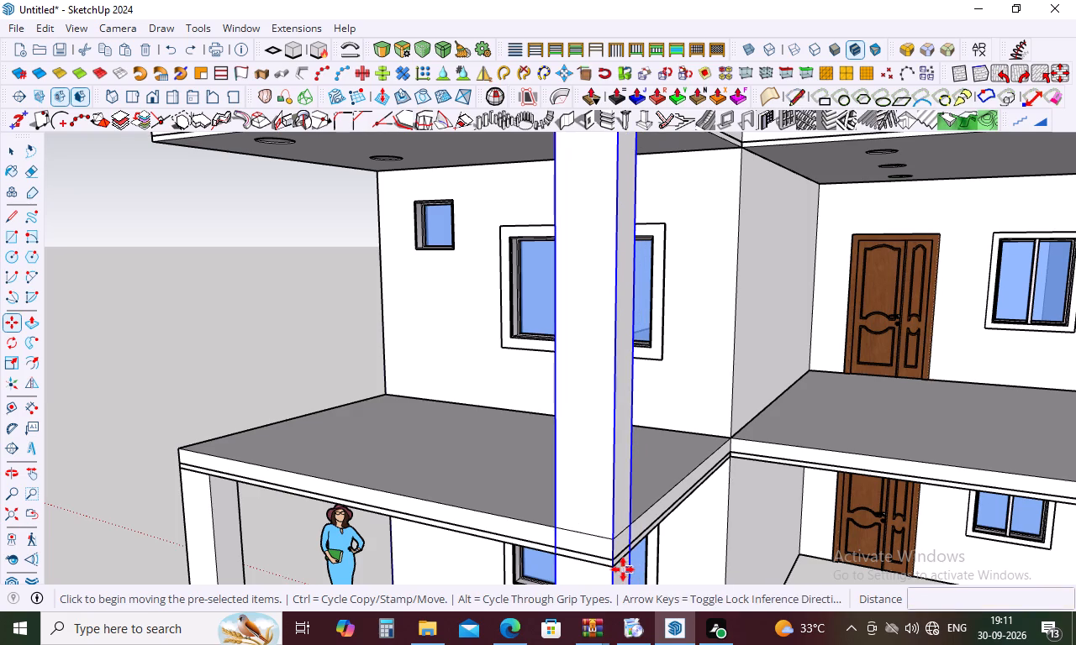
Move the tall column .25' outward from the lower slab's corner along the red axis.
{"action": "left_click", "coordinate": [612, 569]}
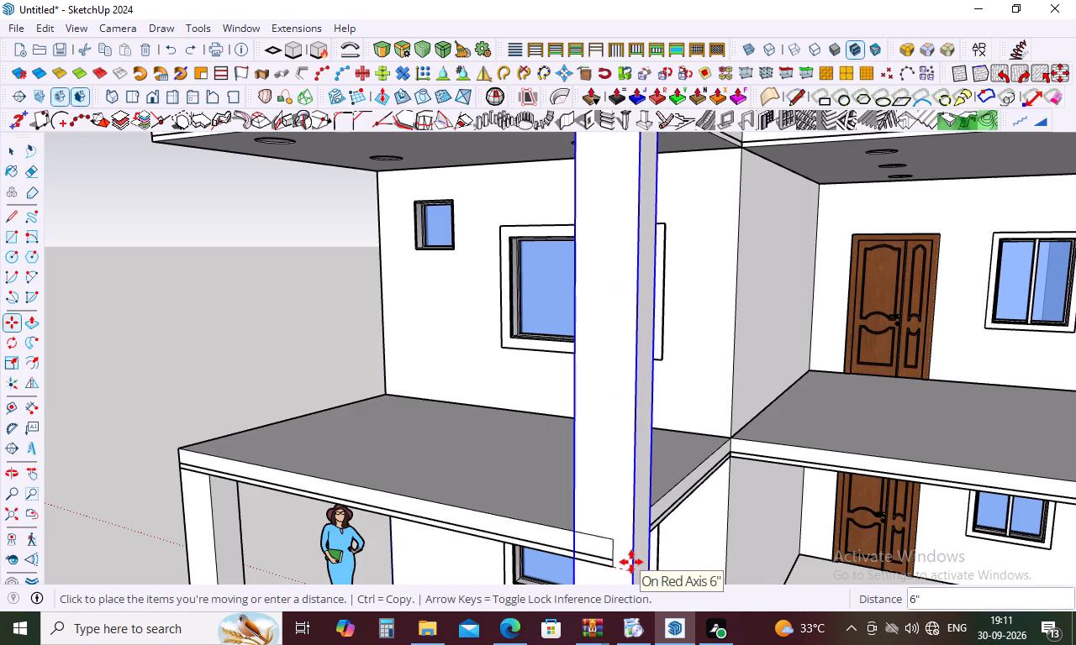
{"action": "type", "text": ".25"}
{"action": "key", "text": "apostrophe"}
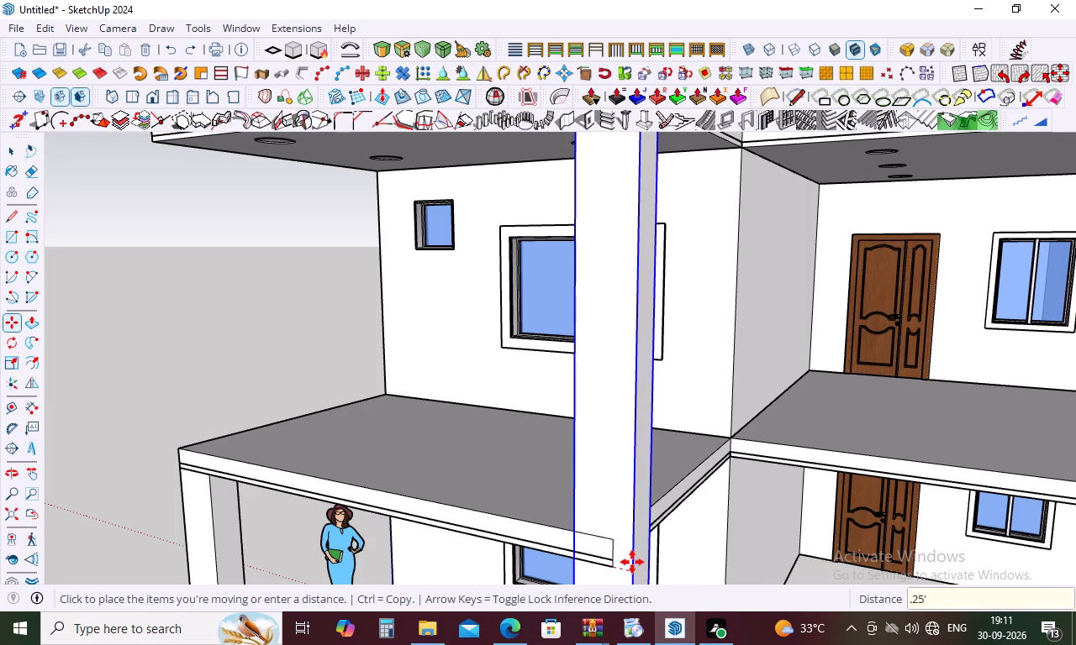
{"action": "key", "text": "Return"}
{"action": "scroll", "coordinate": [697, 482], "scroll_direction": "down", "scroll_amount": 4}
{"action": "middle_click_drag", "start_coordinate": [715, 502], "coordinate": [889, 431]}
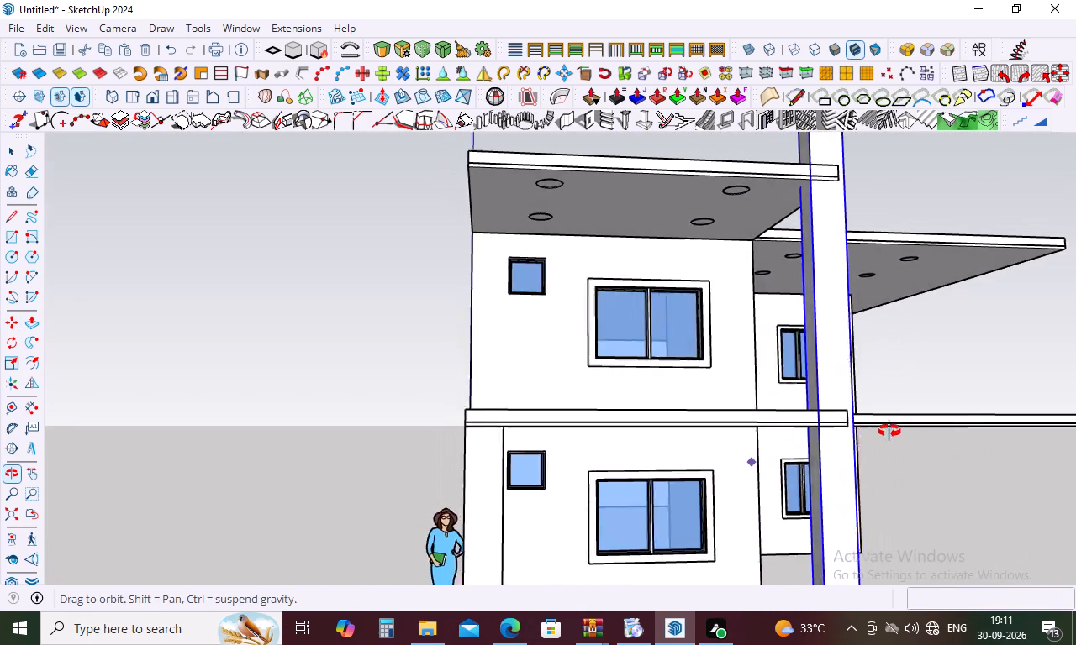
{"action": "middle_click_drag", "start_coordinate": [889, 431], "coordinate": [968, 434]}
{"action": "scroll", "coordinate": [889, 420], "scroll_direction": "up", "scroll_amount": 4}
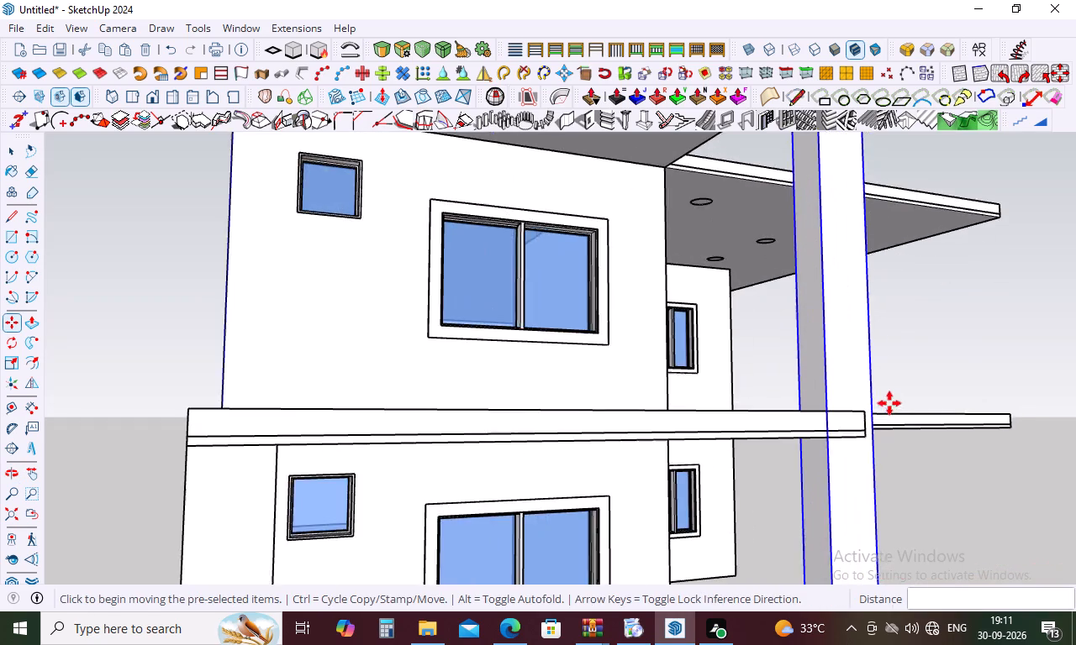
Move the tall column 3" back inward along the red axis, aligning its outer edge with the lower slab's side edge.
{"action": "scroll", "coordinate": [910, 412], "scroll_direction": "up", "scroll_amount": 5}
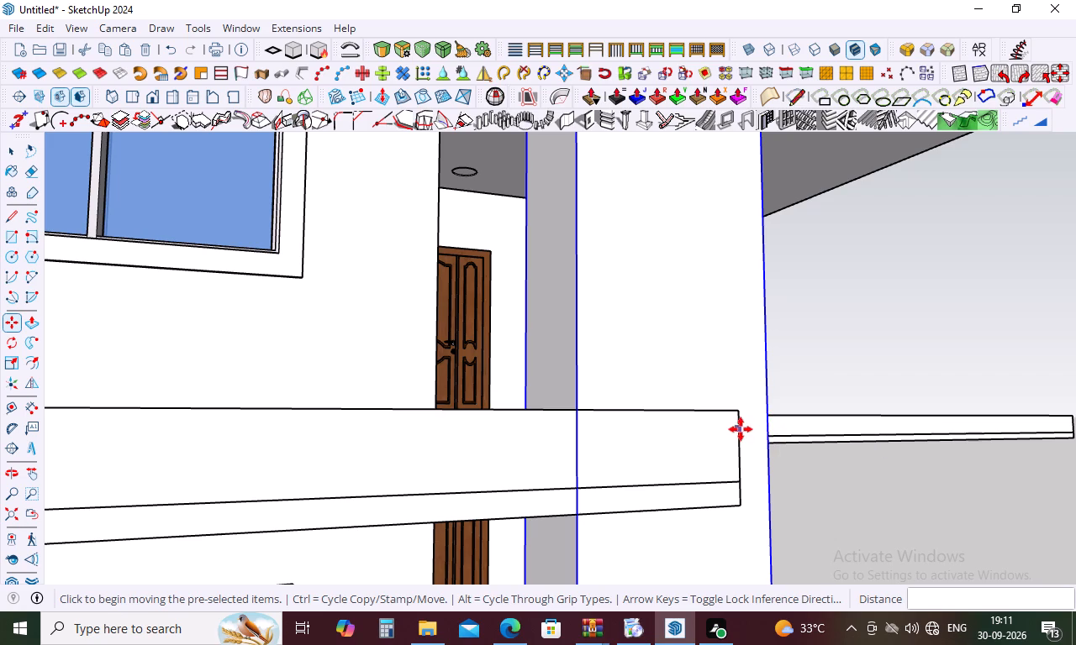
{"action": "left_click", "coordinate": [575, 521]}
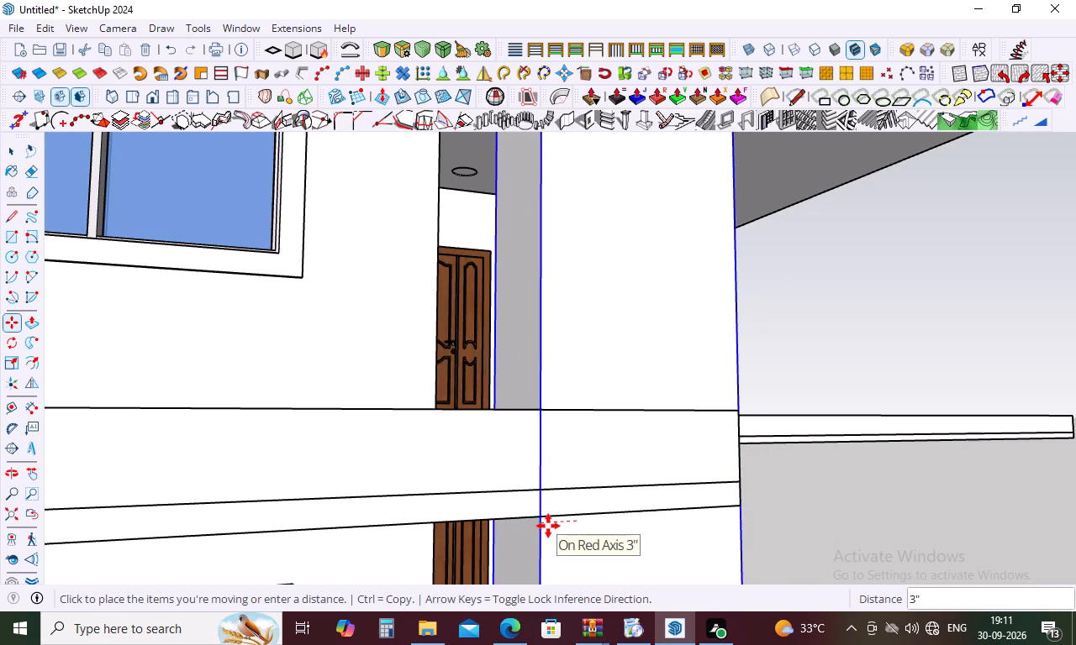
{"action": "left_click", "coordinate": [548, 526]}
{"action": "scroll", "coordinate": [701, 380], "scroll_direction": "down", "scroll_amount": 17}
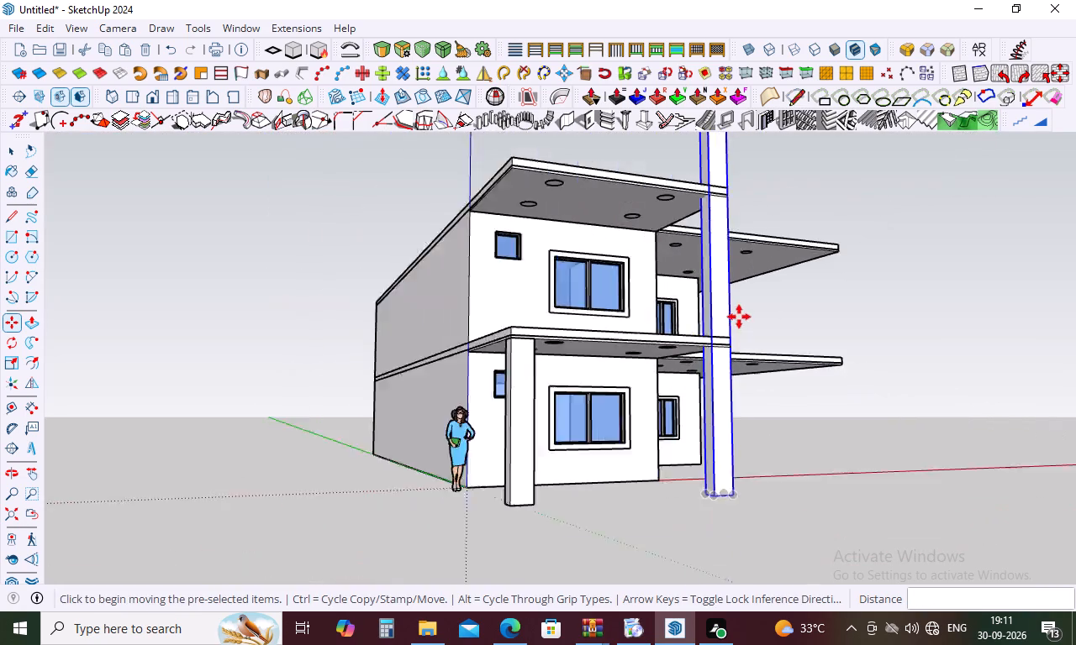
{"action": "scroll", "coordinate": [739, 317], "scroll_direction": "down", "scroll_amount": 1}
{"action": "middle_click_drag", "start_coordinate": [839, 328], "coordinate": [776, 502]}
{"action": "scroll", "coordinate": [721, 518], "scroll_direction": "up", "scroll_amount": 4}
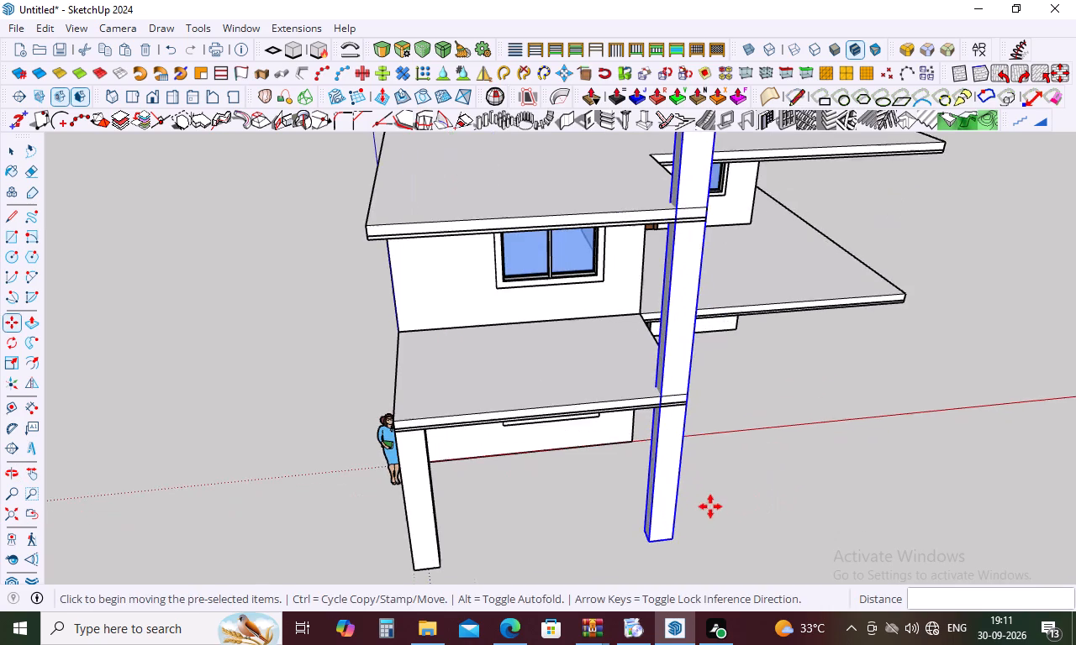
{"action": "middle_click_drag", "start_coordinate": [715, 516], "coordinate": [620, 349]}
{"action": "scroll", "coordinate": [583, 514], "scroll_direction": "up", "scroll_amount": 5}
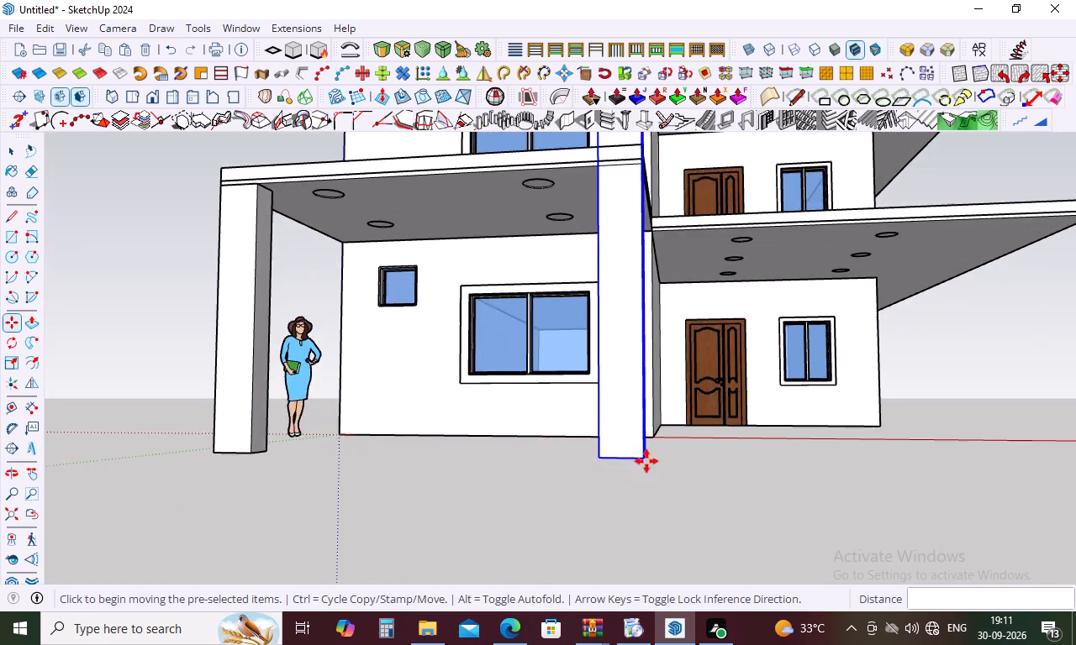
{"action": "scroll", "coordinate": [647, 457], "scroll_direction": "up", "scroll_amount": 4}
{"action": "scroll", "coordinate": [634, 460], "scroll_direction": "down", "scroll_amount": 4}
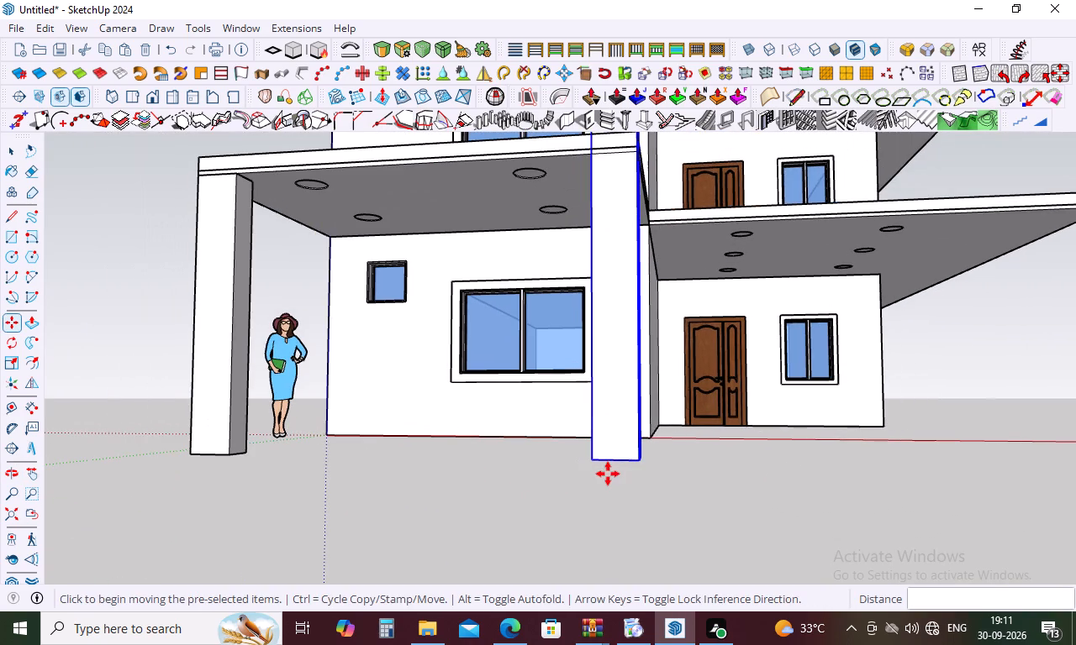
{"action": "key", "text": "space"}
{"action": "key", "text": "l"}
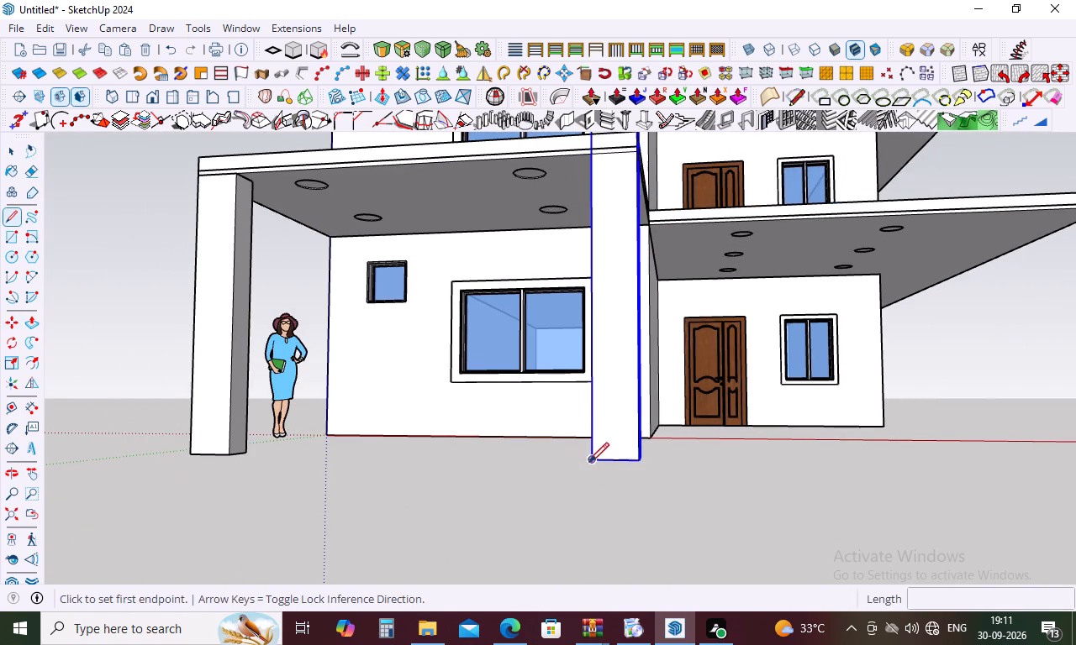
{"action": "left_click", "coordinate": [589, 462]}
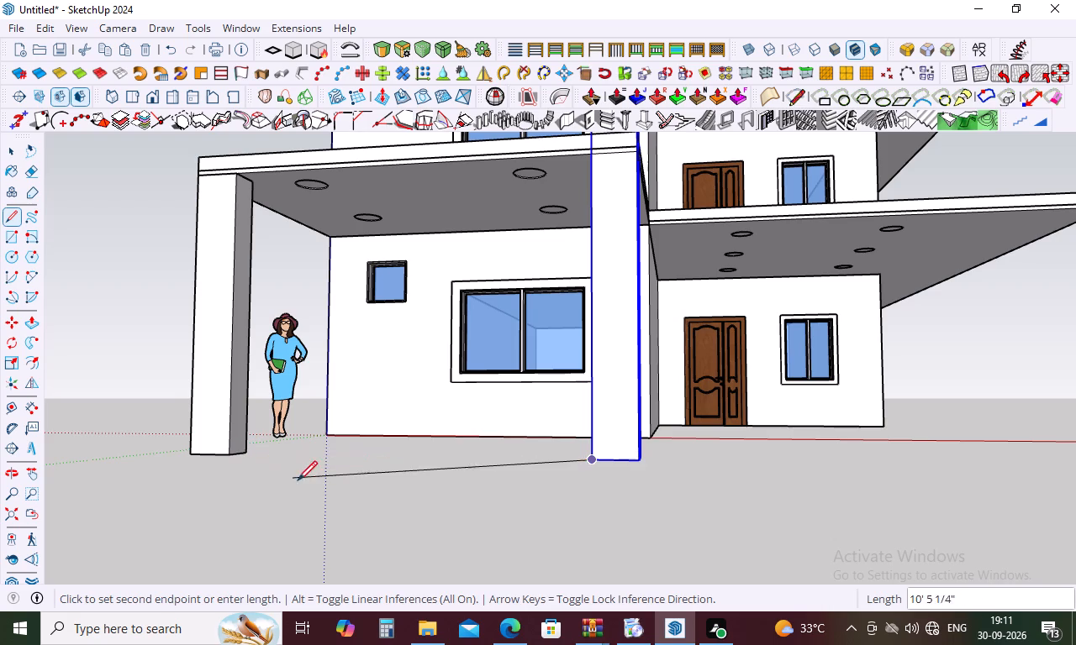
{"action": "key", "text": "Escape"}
Draw a guide line about 13' 7" forward along the green axis from the outer front corner of the door-side lower slab.
{"action": "scroll", "coordinate": [665, 418], "scroll_direction": "down", "scroll_amount": 8}
{"action": "middle_click_drag", "start_coordinate": [782, 410], "coordinate": [800, 449]}
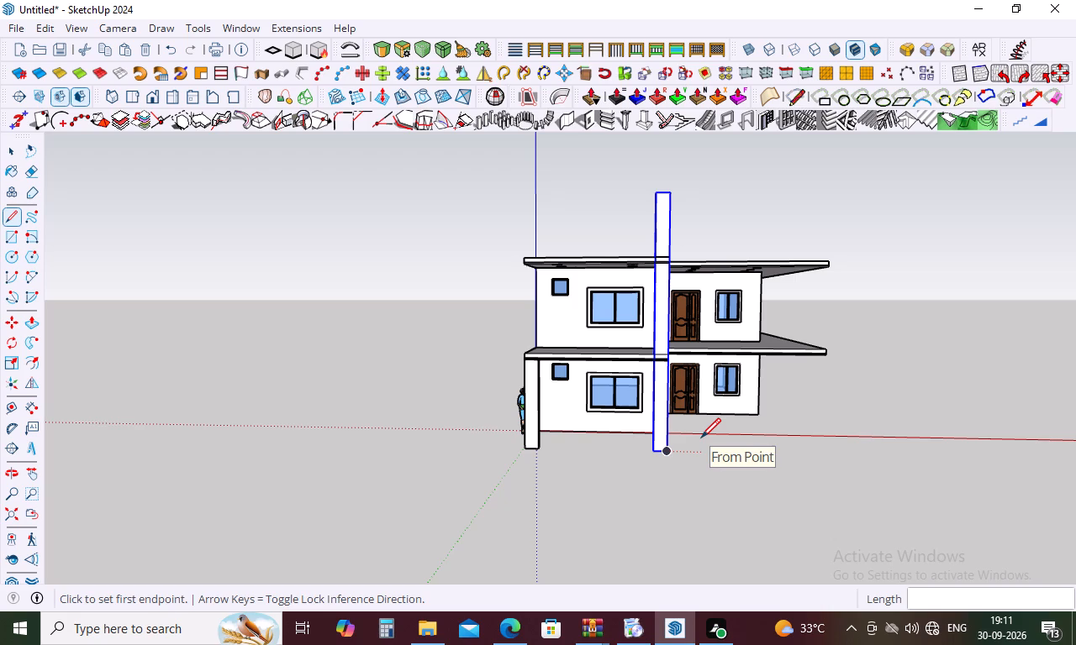
{"action": "scroll", "coordinate": [701, 438], "scroll_direction": "up", "scroll_amount": 3}
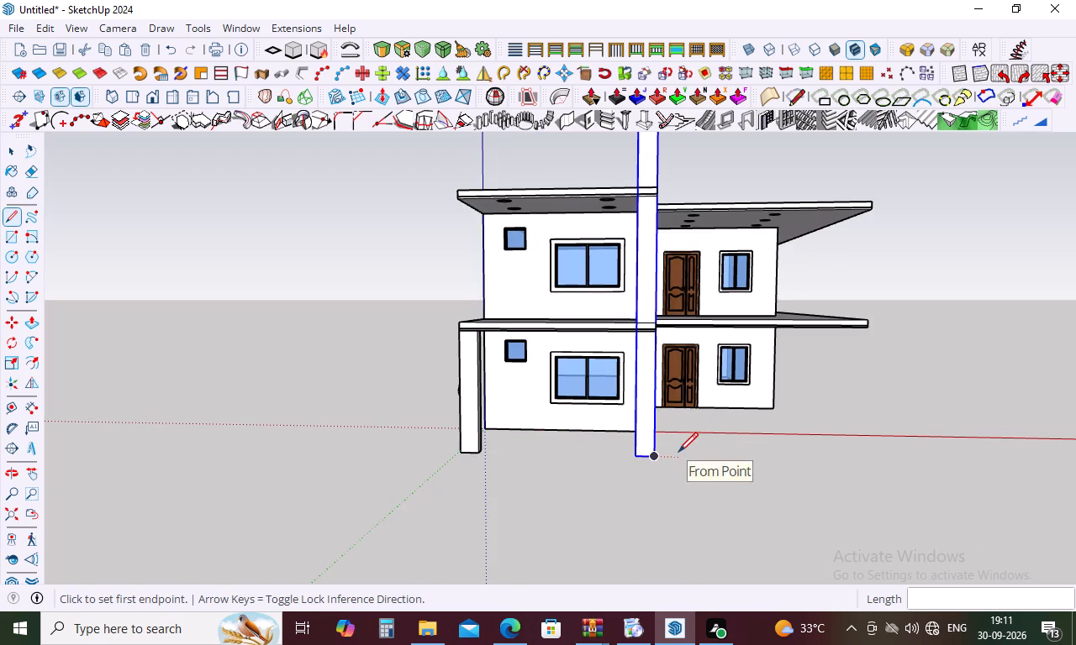
{"action": "key", "text": "space"}
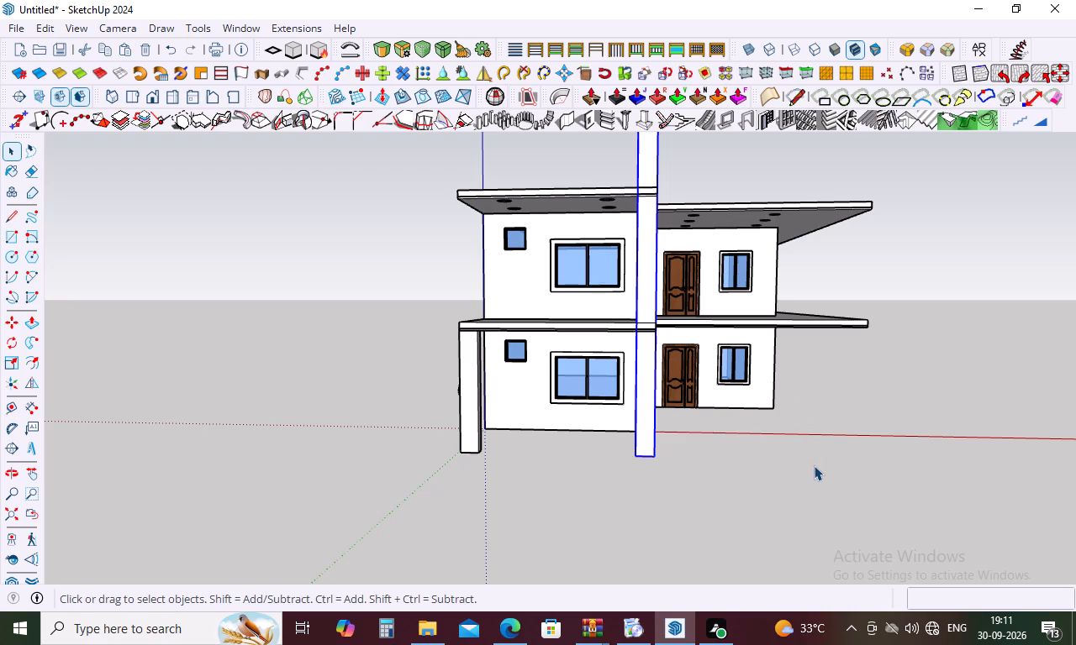
{"action": "key", "text": "l"}
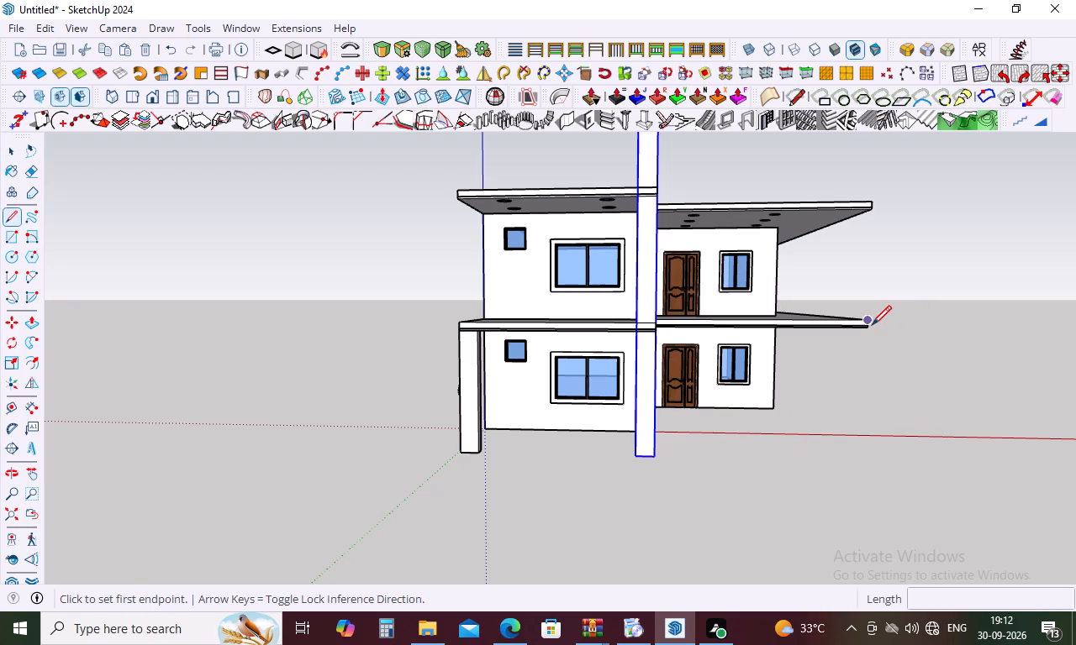
{"action": "left_click", "coordinate": [868, 327]}
{"action": "scroll", "coordinate": [899, 321], "scroll_direction": "down", "scroll_amount": 3}
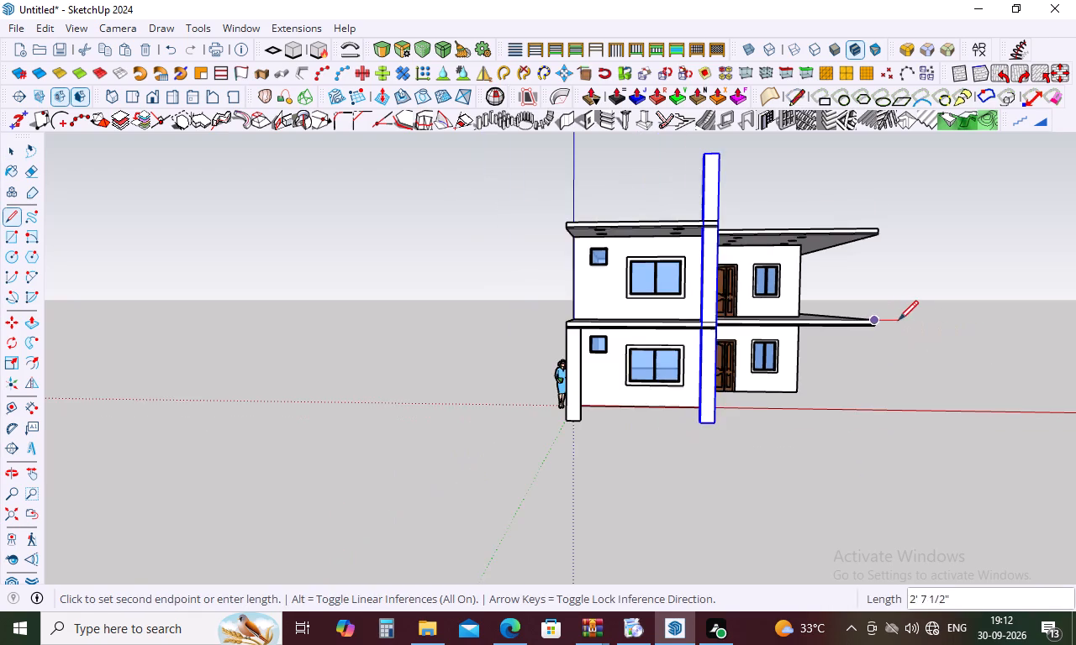
{"action": "middle_click_drag", "start_coordinate": [895, 316], "coordinate": [475, 333]}
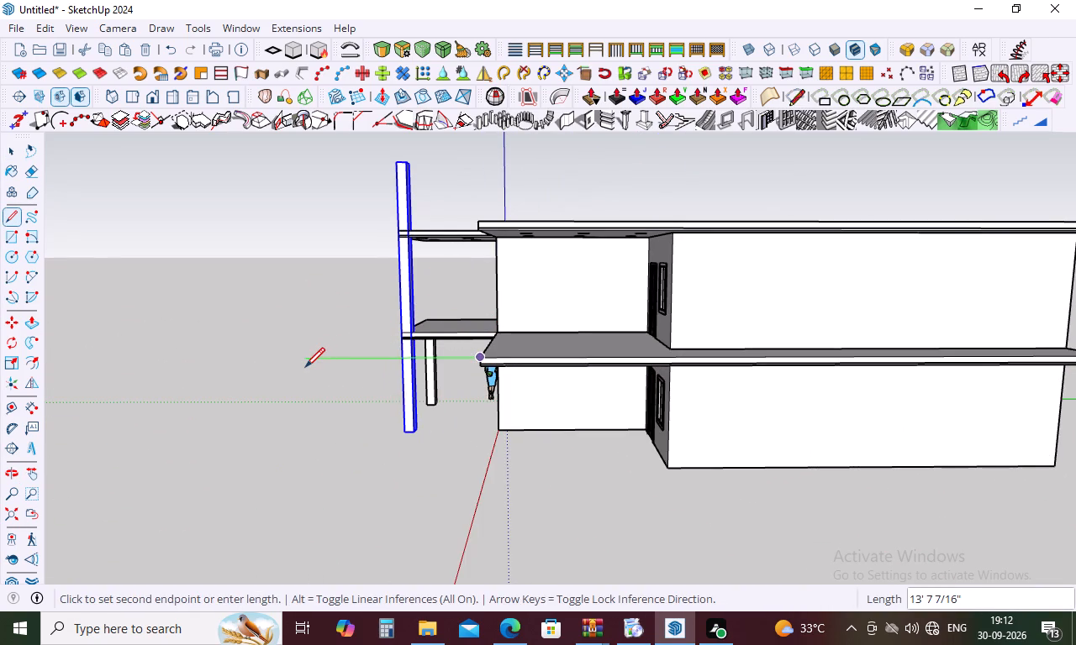
{"action": "left_click", "coordinate": [305, 367]}
Draw a guide line outward along the red axis from the front lower slab's corner at the tall column, crossing the first guide line.
{"action": "middle_click_drag", "start_coordinate": [528, 429], "coordinate": [1031, 439]}
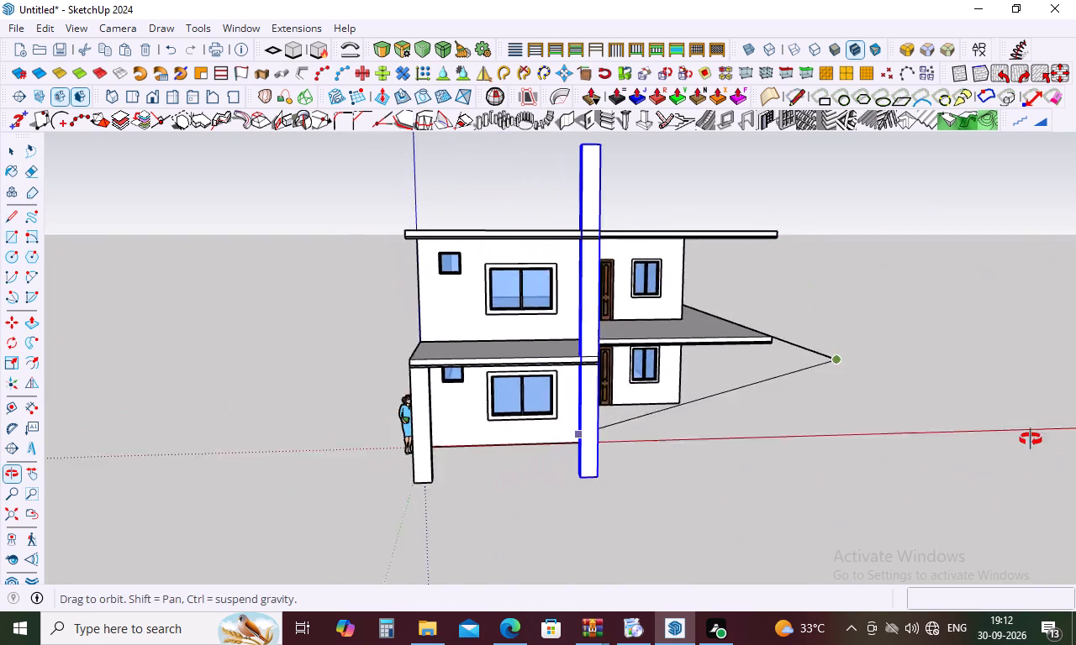
{"action": "middle_click_drag", "start_coordinate": [1031, 439], "coordinate": [1051, 439]}
{"action": "key", "text": "space"}
{"action": "key", "text": "l"}
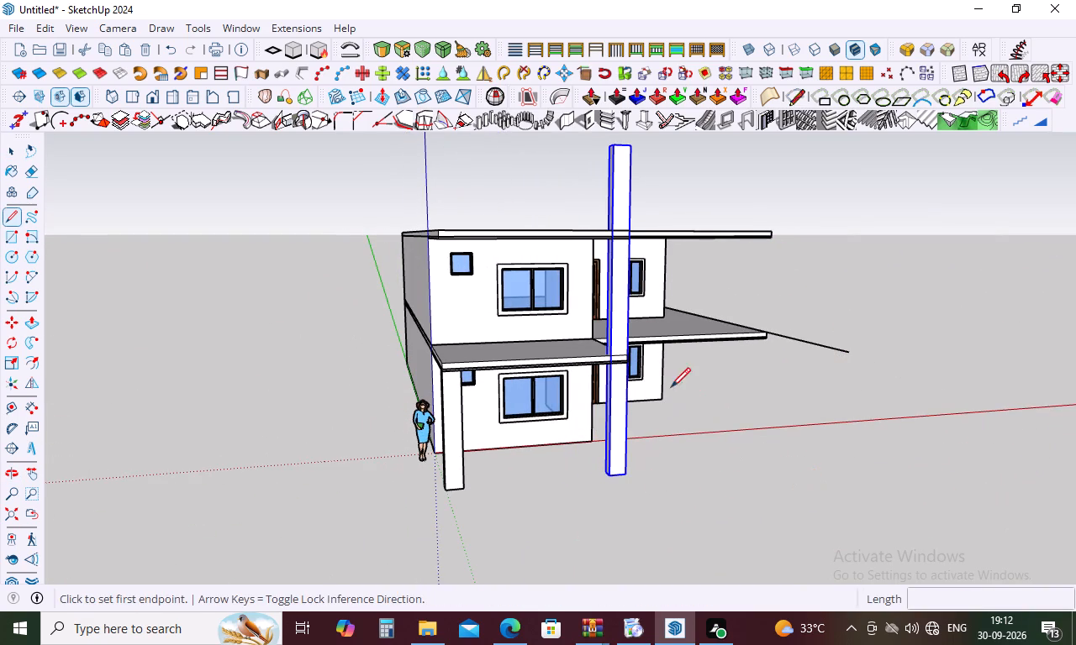
{"action": "left_click", "coordinate": [627, 356]}
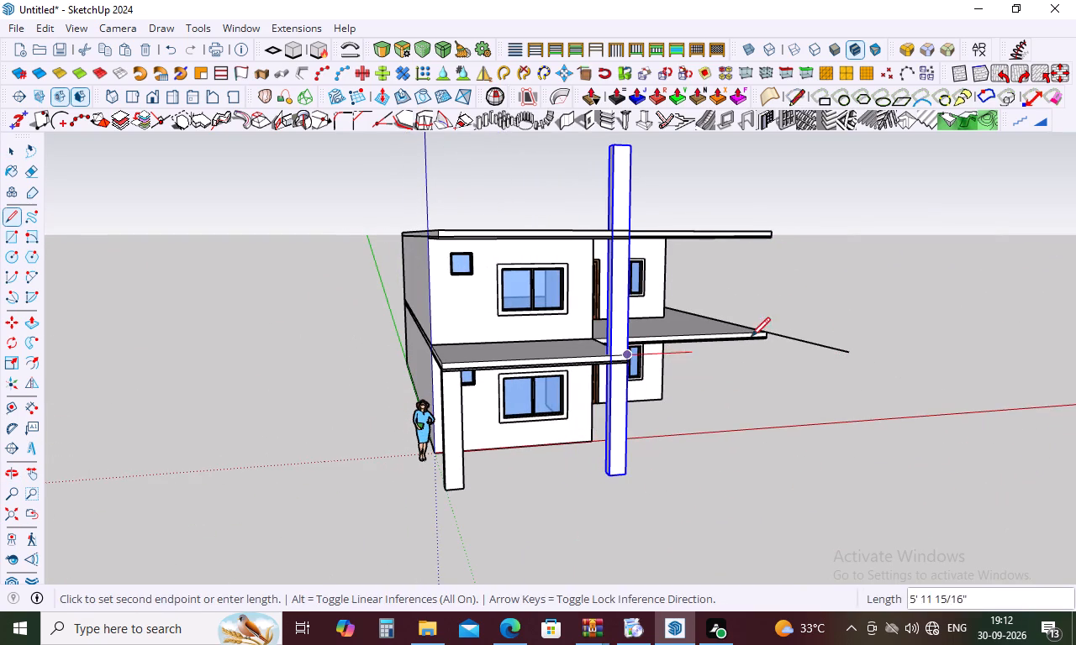
{"action": "left_click", "coordinate": [910, 327]}
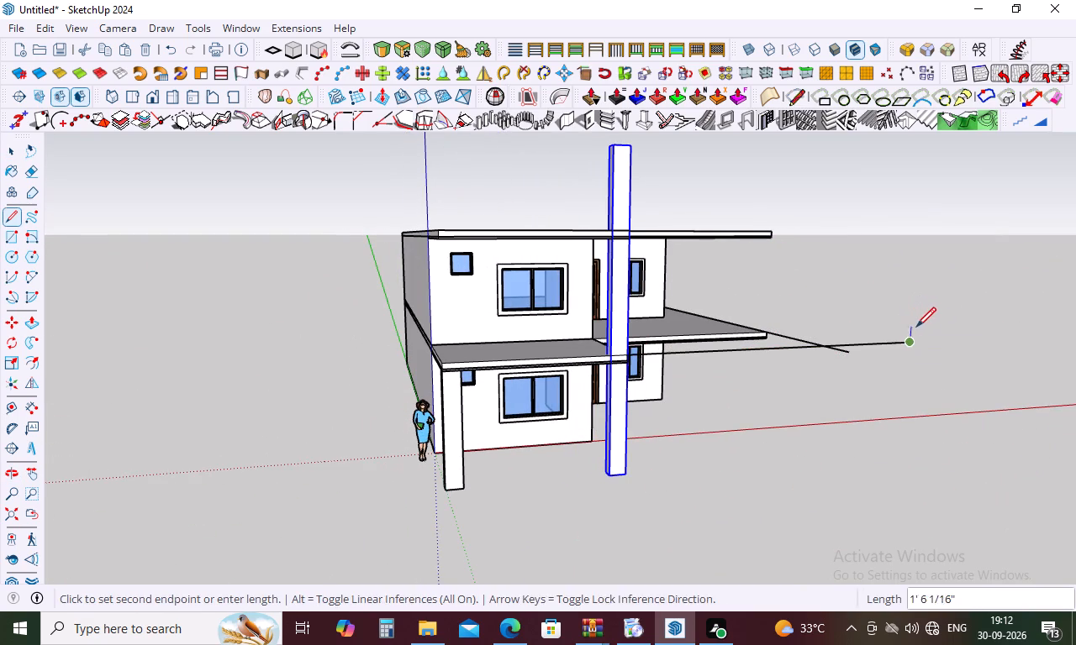
{"action": "key", "text": "space"}
Move the tall column outward along the red axis until its outer front edge meets the crossing of the two guide lines.
{"action": "middle_click_drag", "start_coordinate": [971, 353], "coordinate": [905, 497]}
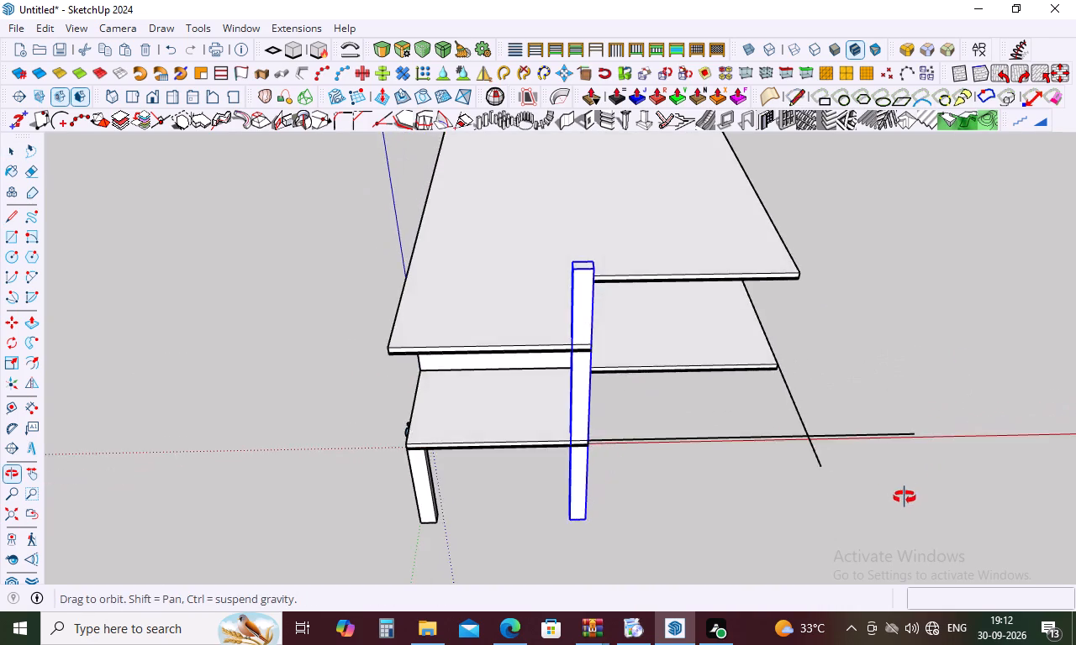
{"action": "middle_click_drag", "start_coordinate": [905, 497], "coordinate": [878, 403]}
{"action": "key", "text": "space"}
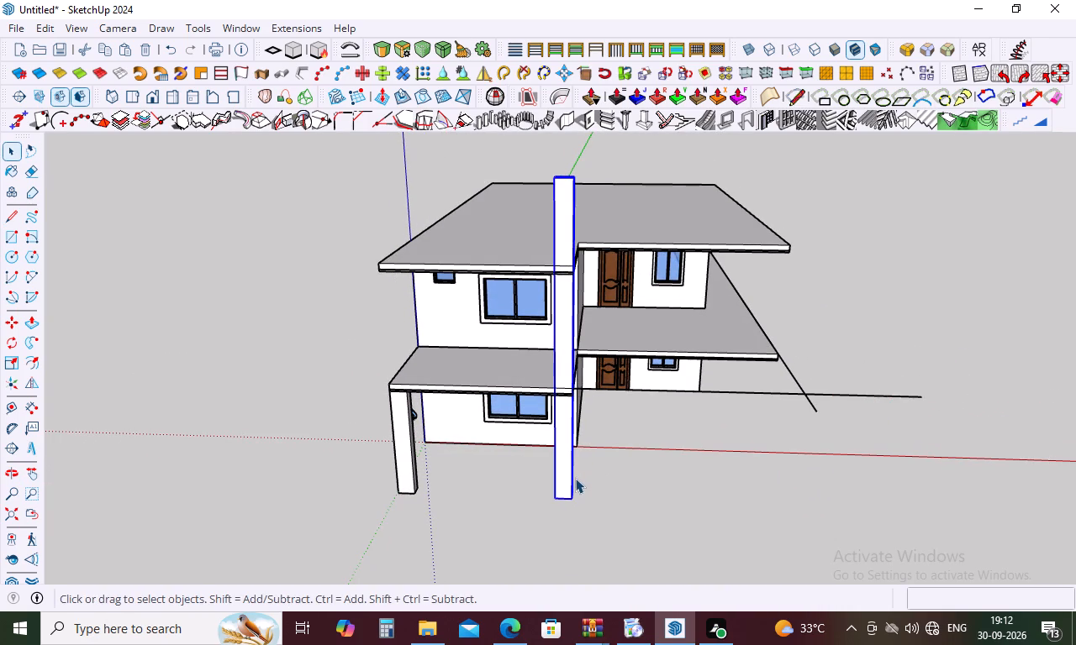
{"action": "key", "text": "m"}
{"action": "left_click", "coordinate": [557, 480]}
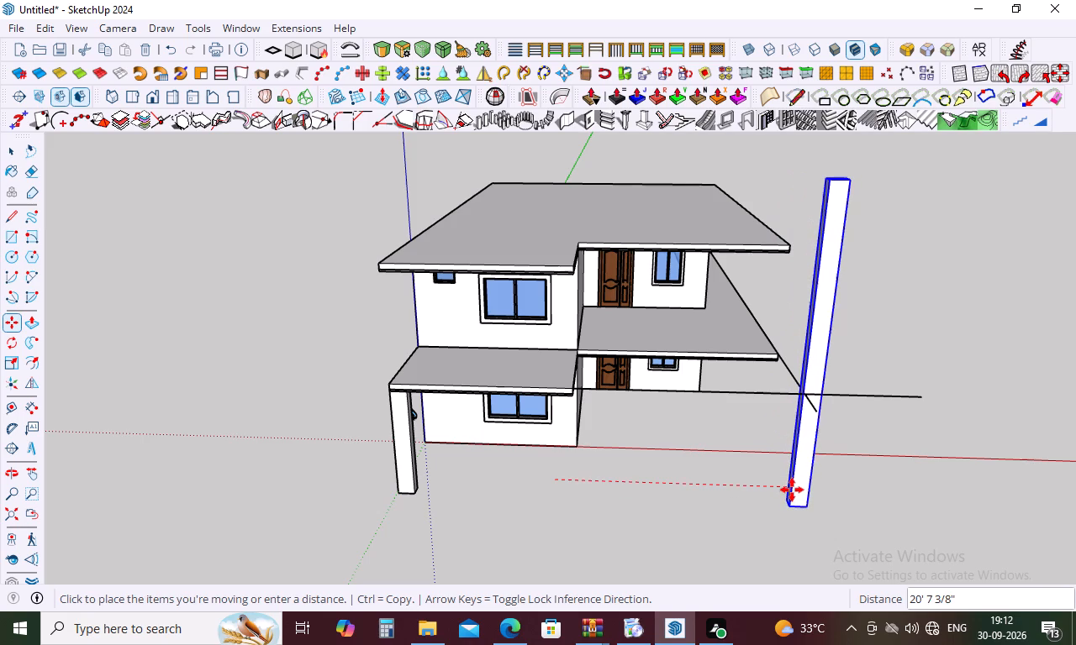
{"action": "left_click", "coordinate": [789, 487]}
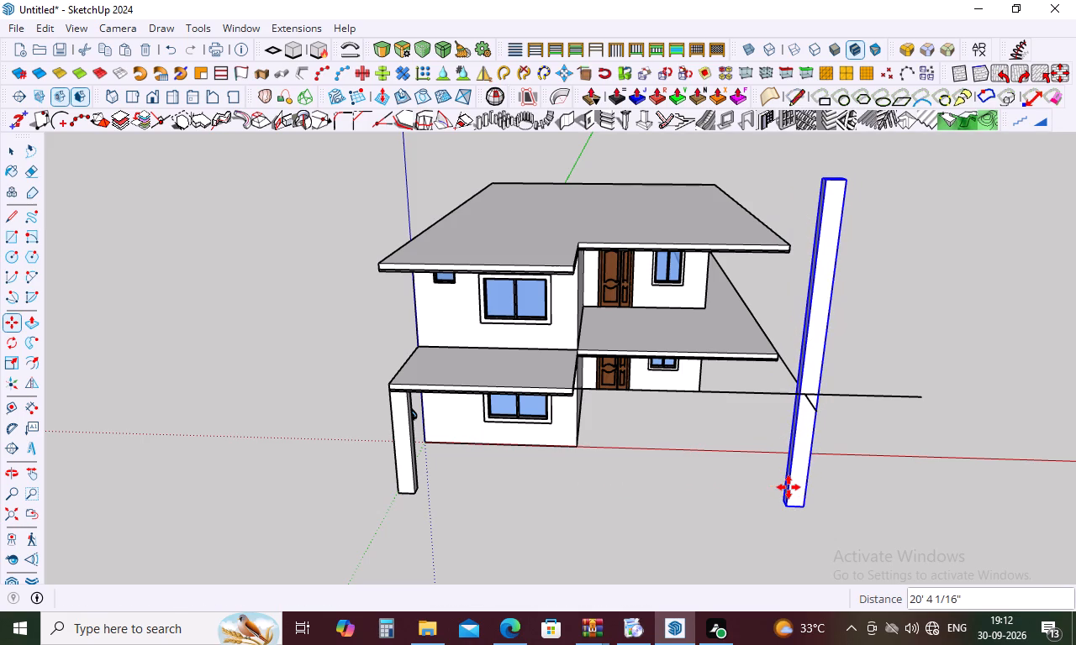
{"action": "scroll", "coordinate": [830, 352], "scroll_direction": "up", "scroll_amount": 5}
{"action": "scroll", "coordinate": [820, 453], "scroll_direction": "up", "scroll_amount": 4}
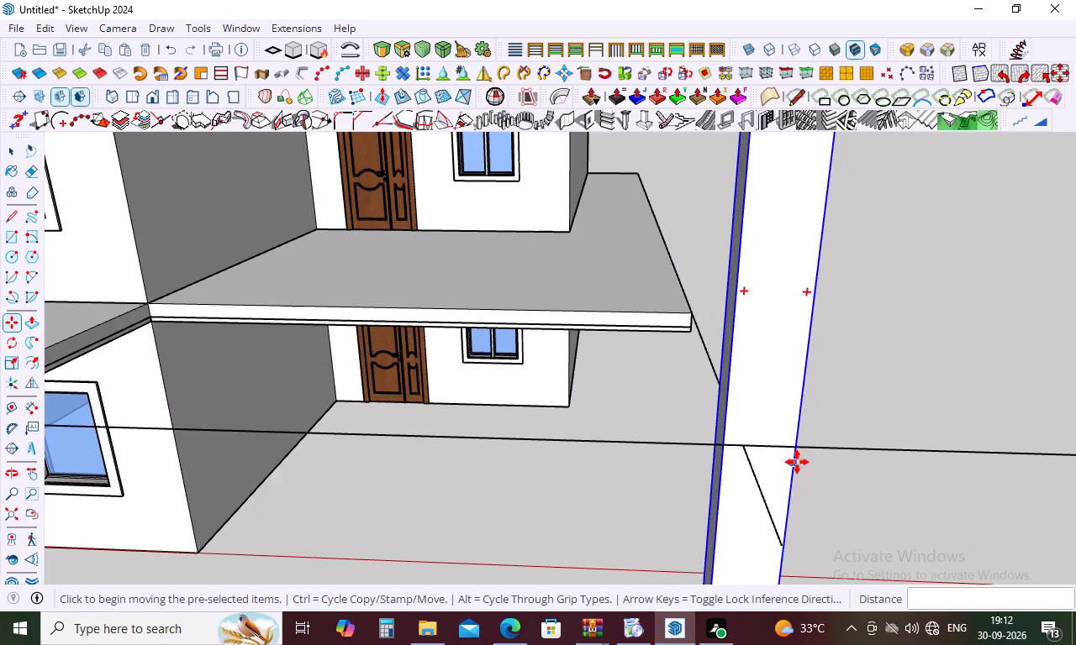
{"action": "left_click", "coordinate": [797, 447]}
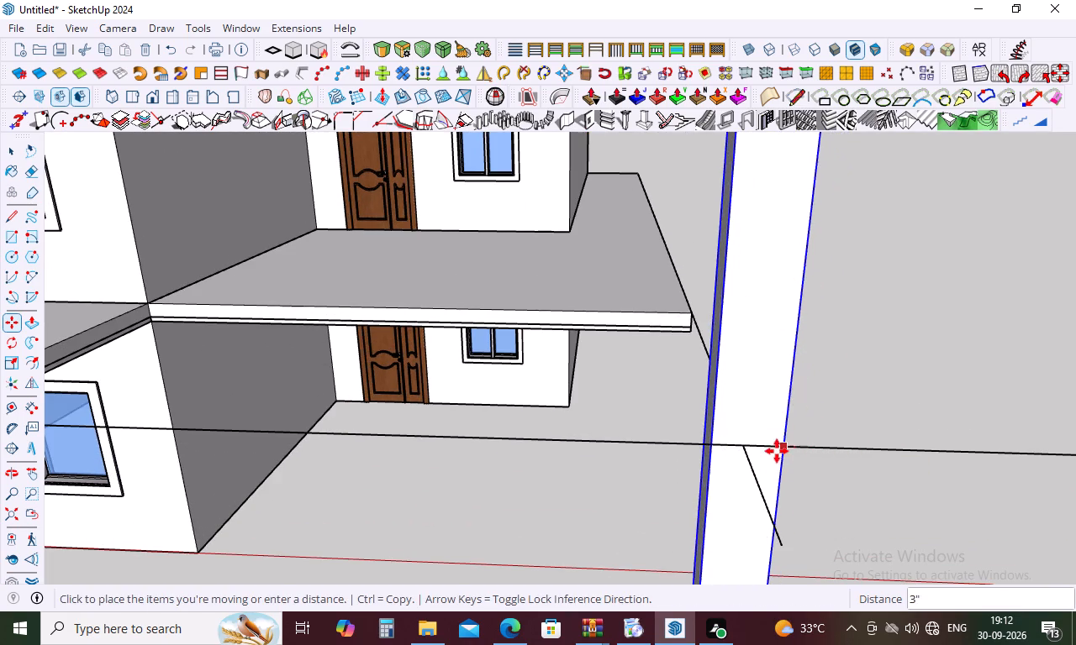
{"action": "left_click", "coordinate": [745, 454]}
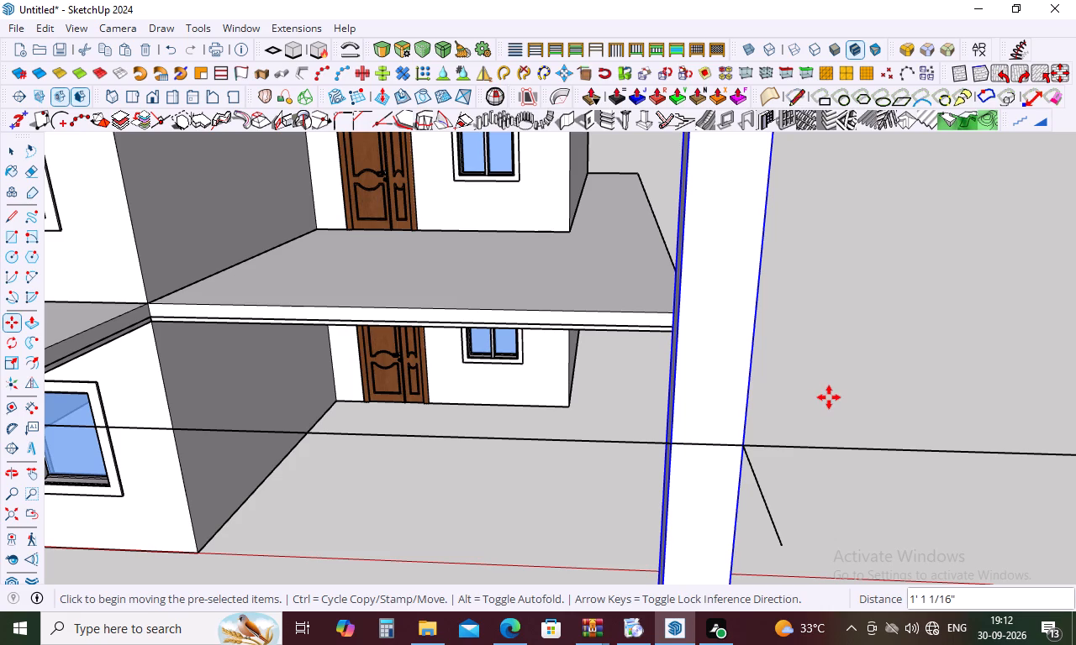
Open the moved tall column for editing and push/pull its rear face 9' along the green axis to the door-side slabs' front edge.
{"action": "middle_click_drag", "start_coordinate": [766, 349], "coordinate": [605, 311]}
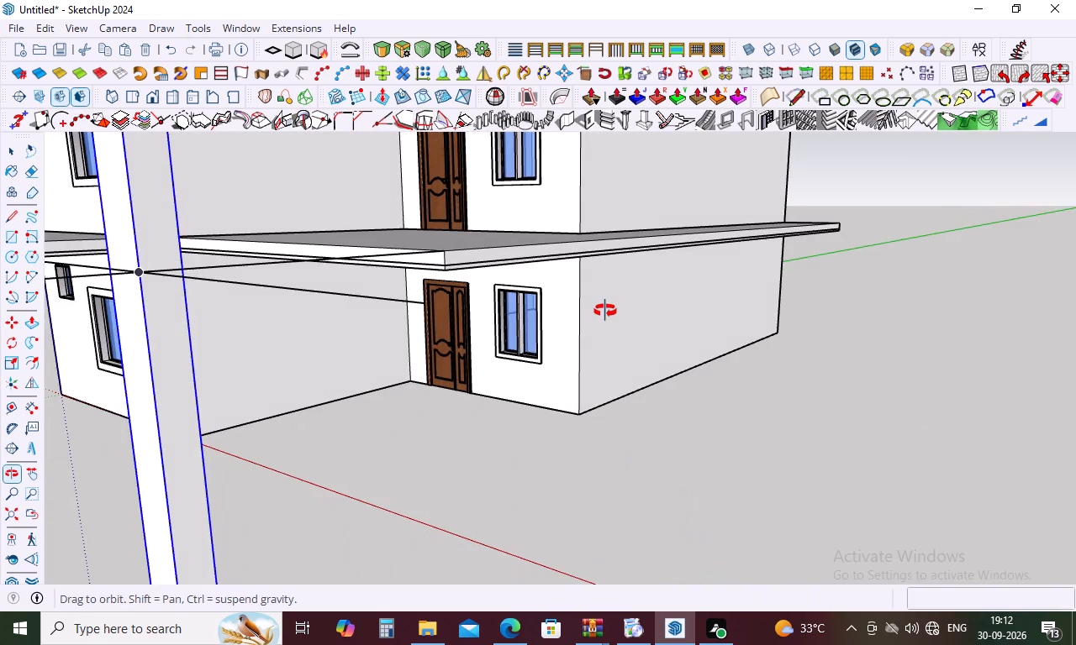
{"action": "middle_click_drag", "start_coordinate": [605, 311], "coordinate": [826, 354]}
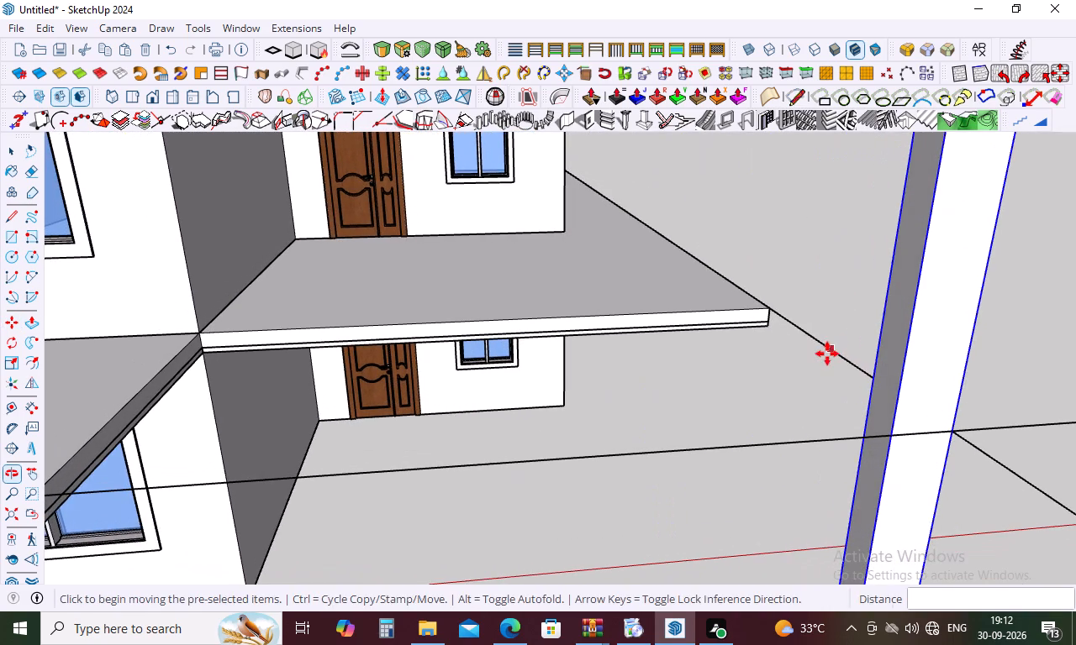
{"action": "key", "text": "space"}
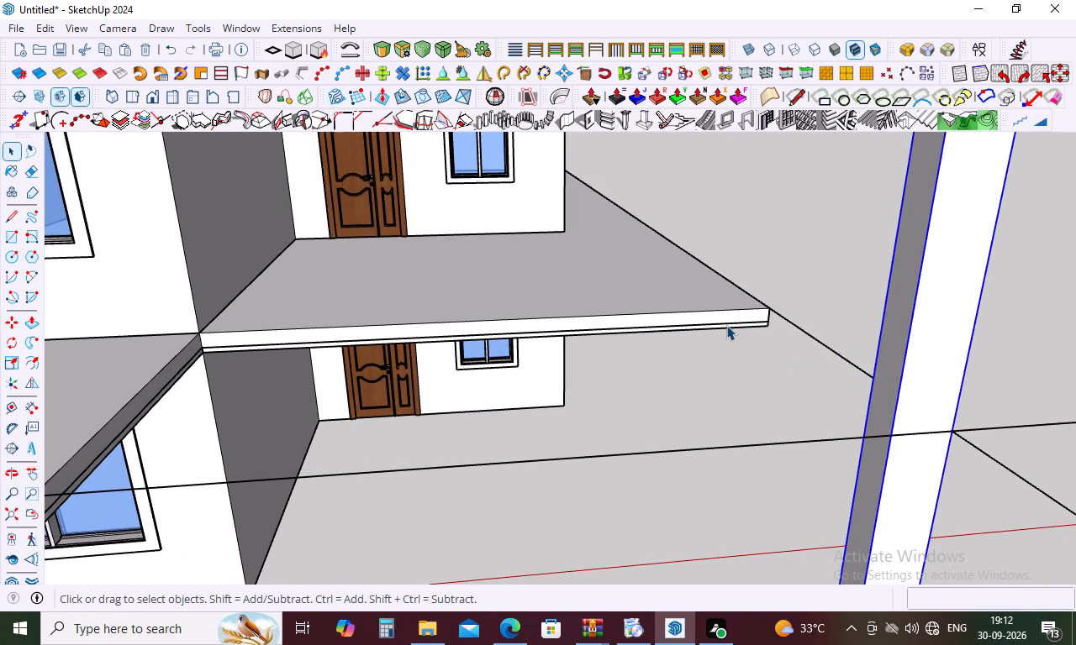
{"action": "left_click", "coordinate": [727, 521]}
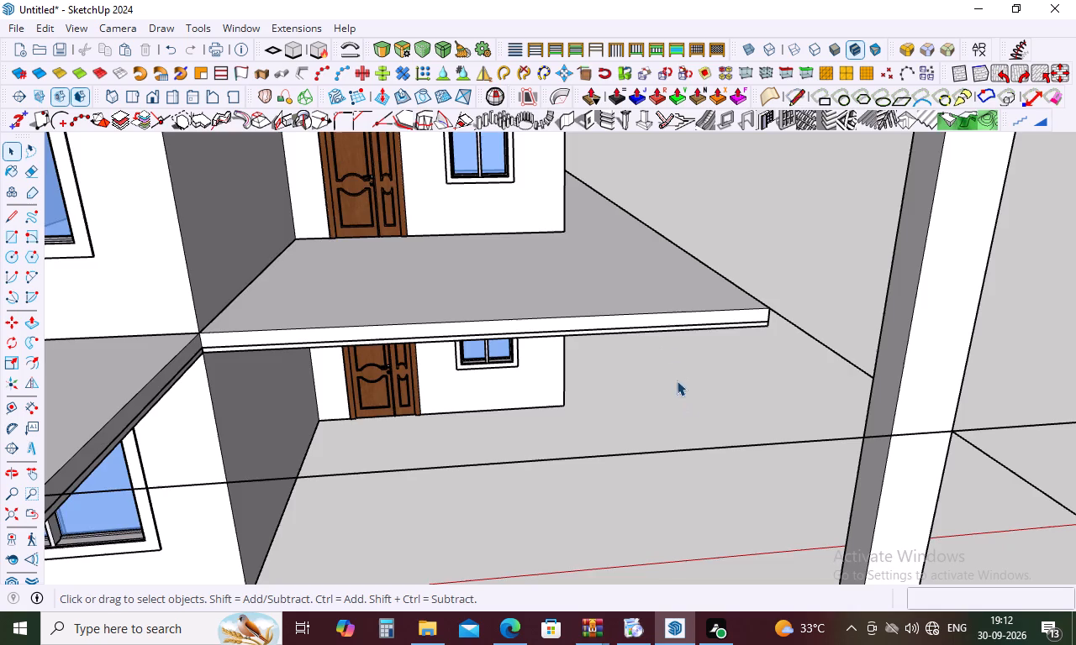
{"action": "scroll", "coordinate": [661, 323], "scroll_direction": "down", "scroll_amount": 8}
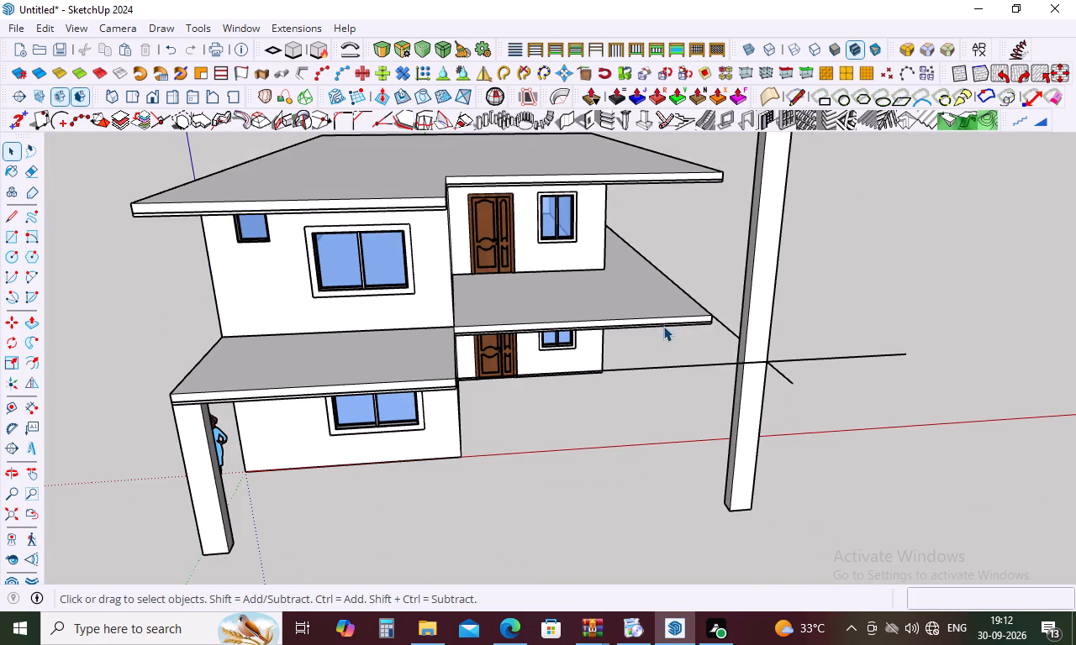
{"action": "left_click", "coordinate": [967, 384]}
{"action": "double_click", "coordinate": [749, 384]}
{"action": "middle_click_drag", "start_coordinate": [959, 275], "coordinate": [790, 343]}
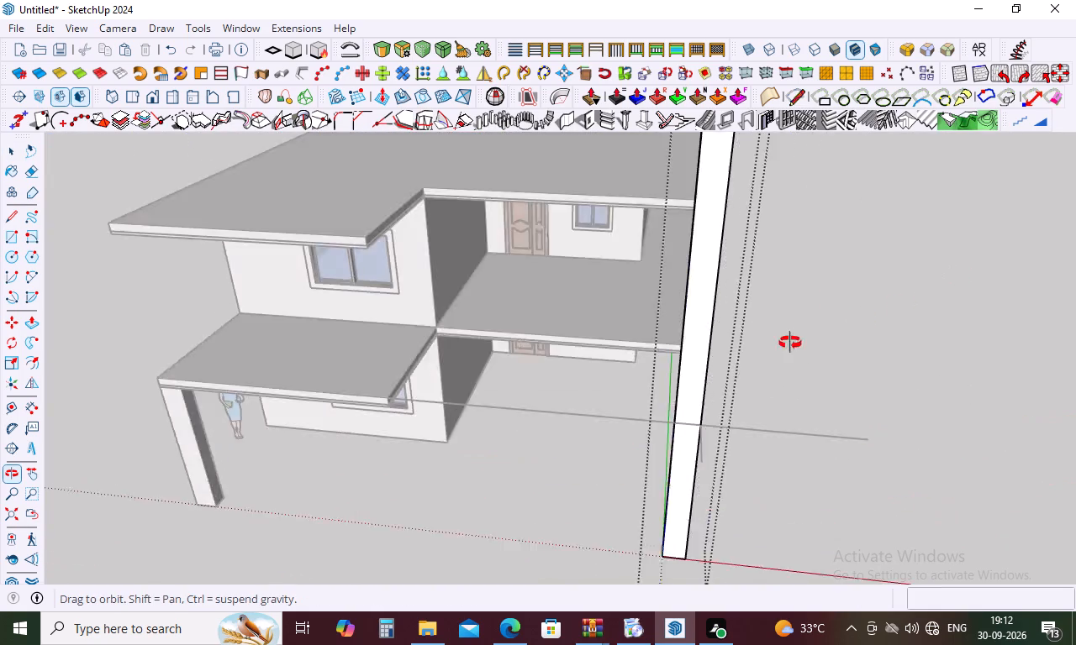
{"action": "middle_click_drag", "start_coordinate": [790, 343], "coordinate": [387, 378]}
{"action": "key", "text": "p"}
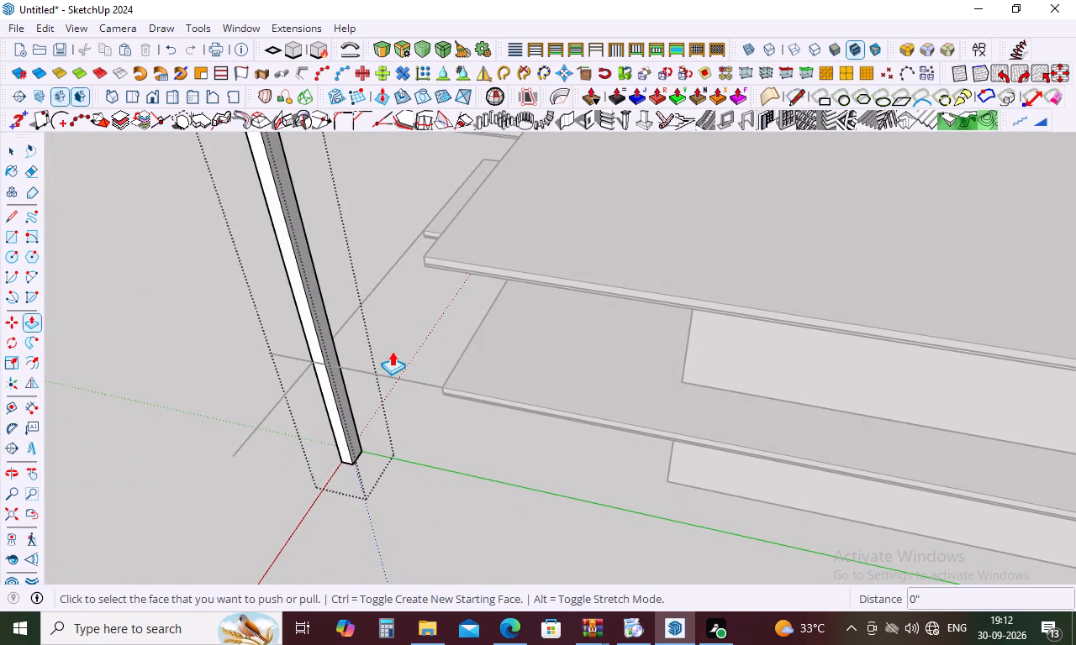
{"action": "left_click", "coordinate": [314, 292]}
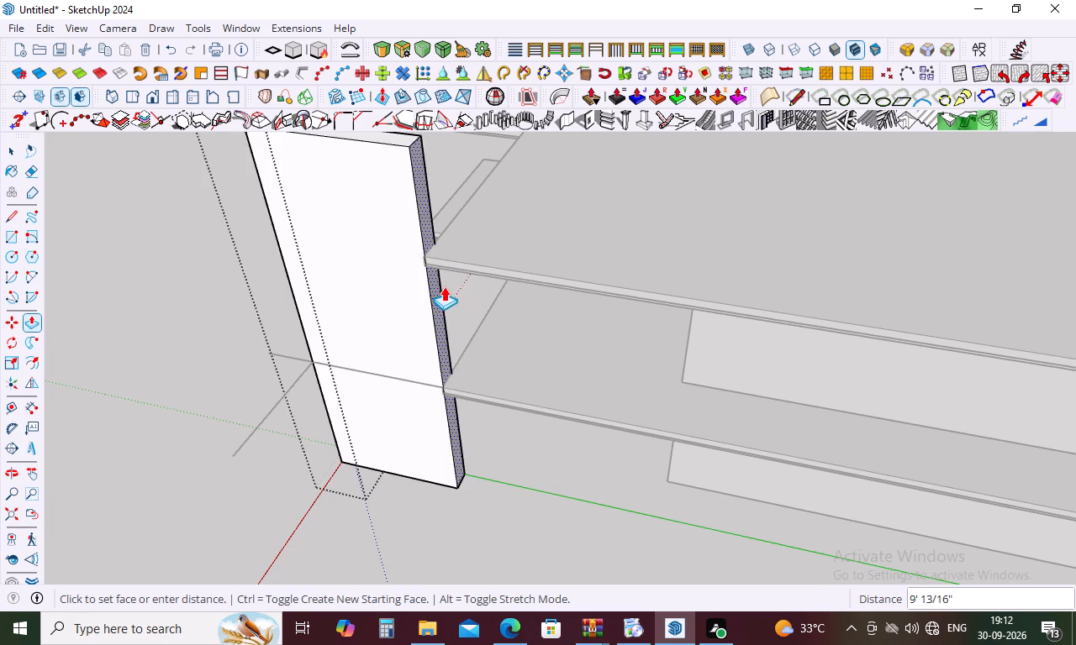
{"action": "middle_click_drag", "start_coordinate": [444, 286], "coordinate": [576, 303]}
{"action": "scroll", "coordinate": [544, 297], "scroll_direction": "up", "scroll_amount": 9}
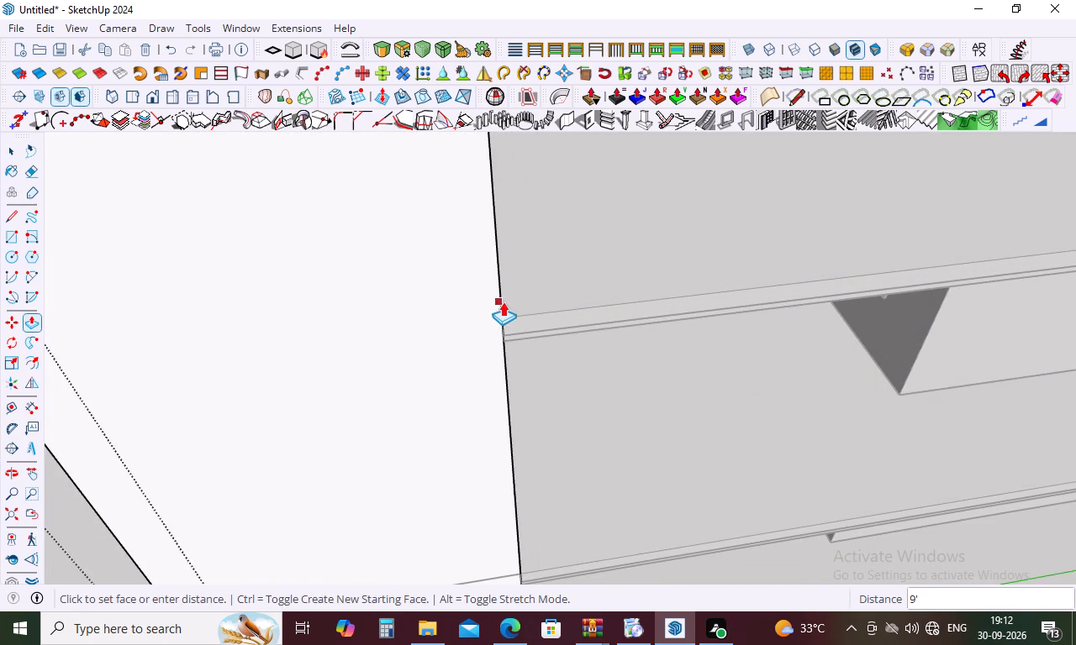
{"action": "left_click", "coordinate": [498, 305]}
{"action": "scroll", "coordinate": [638, 296], "scroll_direction": "down", "scroll_amount": 15}
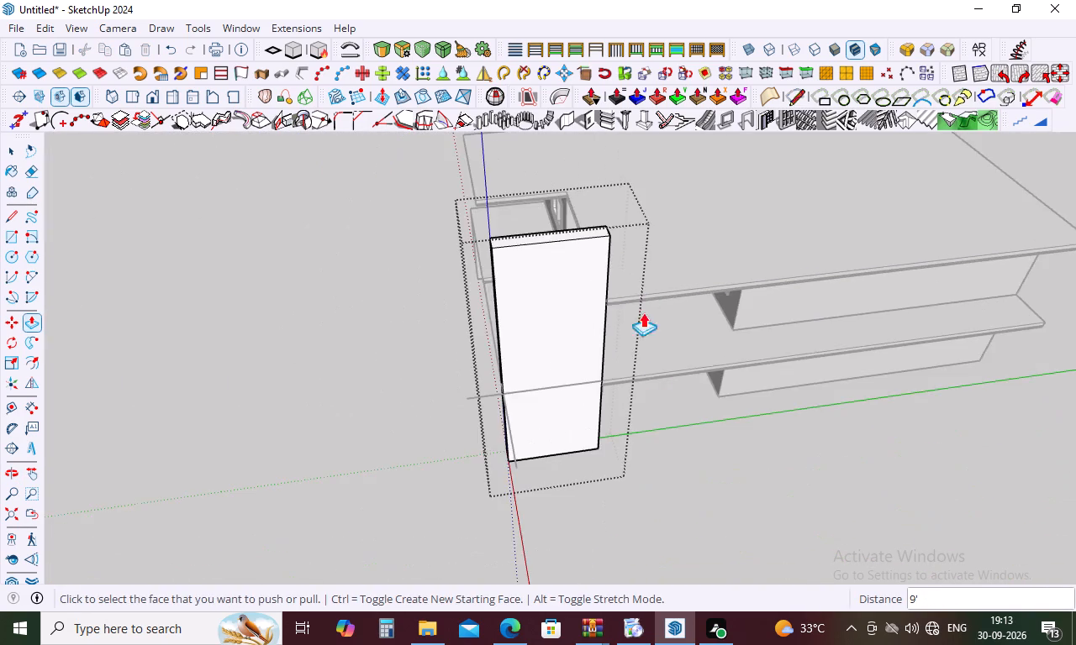
Leave the tall column's editing and undo its 9' rear extension and its outward move, restoring it to the front slab corner.
{"action": "middle_click_drag", "start_coordinate": [659, 371], "coordinate": [1075, 182]}
{"action": "left_click", "coordinate": [881, 378]}
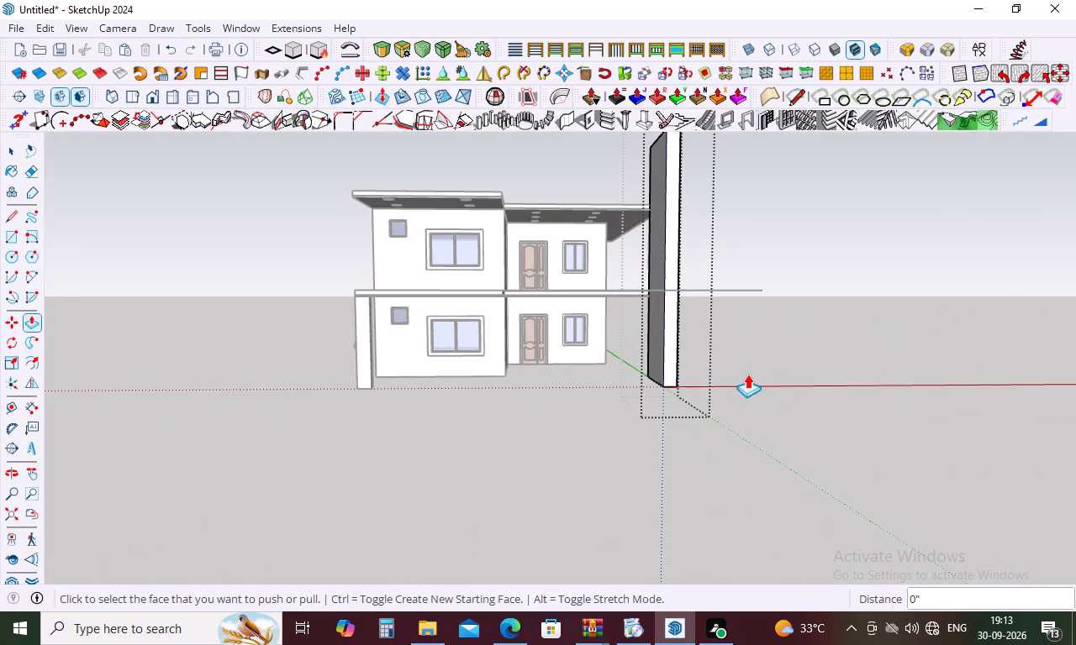
{"action": "key", "text": "space"}
{"action": "left_click", "coordinate": [651, 429]}
{"action": "middle_click_drag", "start_coordinate": [694, 329], "coordinate": [692, 413]}
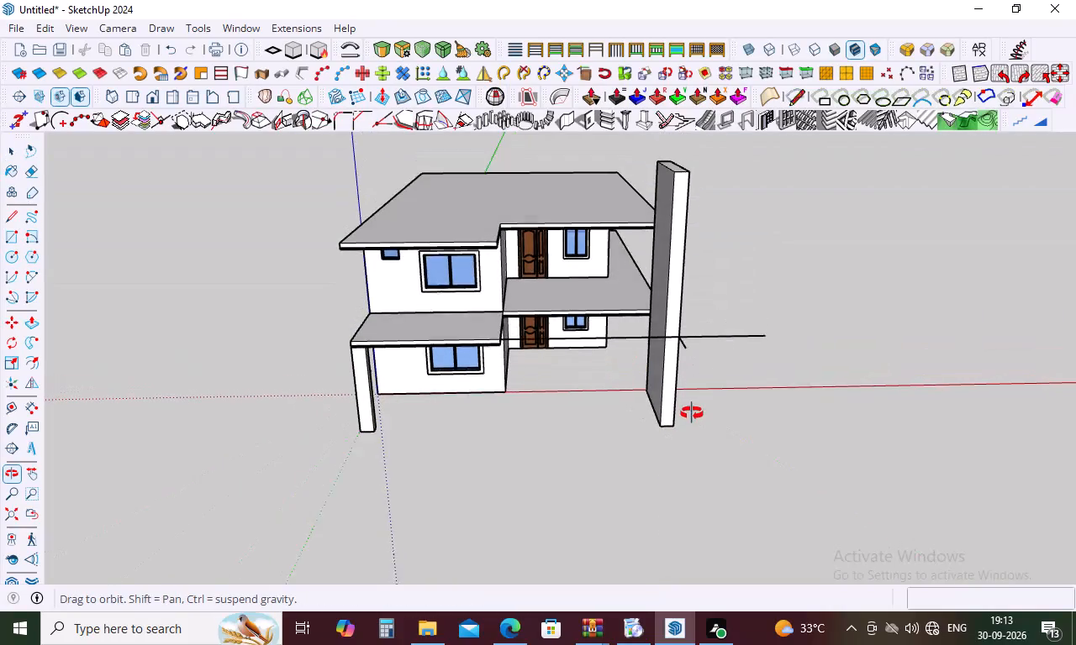
{"action": "middle_click_drag", "start_coordinate": [692, 413], "coordinate": [701, 365]}
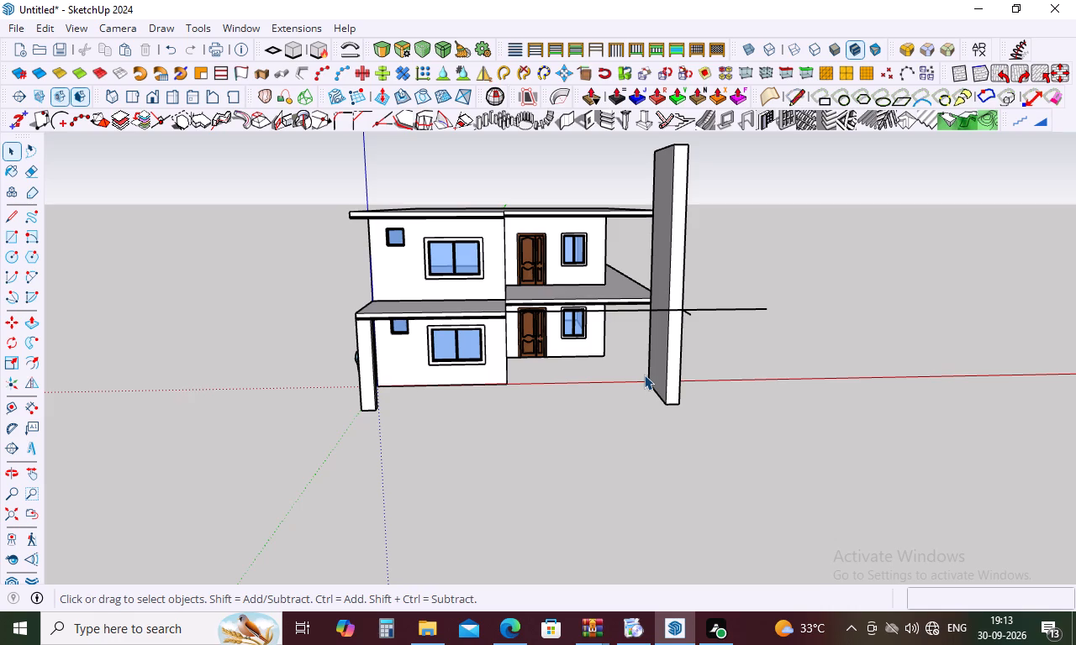
{"action": "key", "text": "ctrl+z"}
{"action": "key", "text": "ctrl+z"}
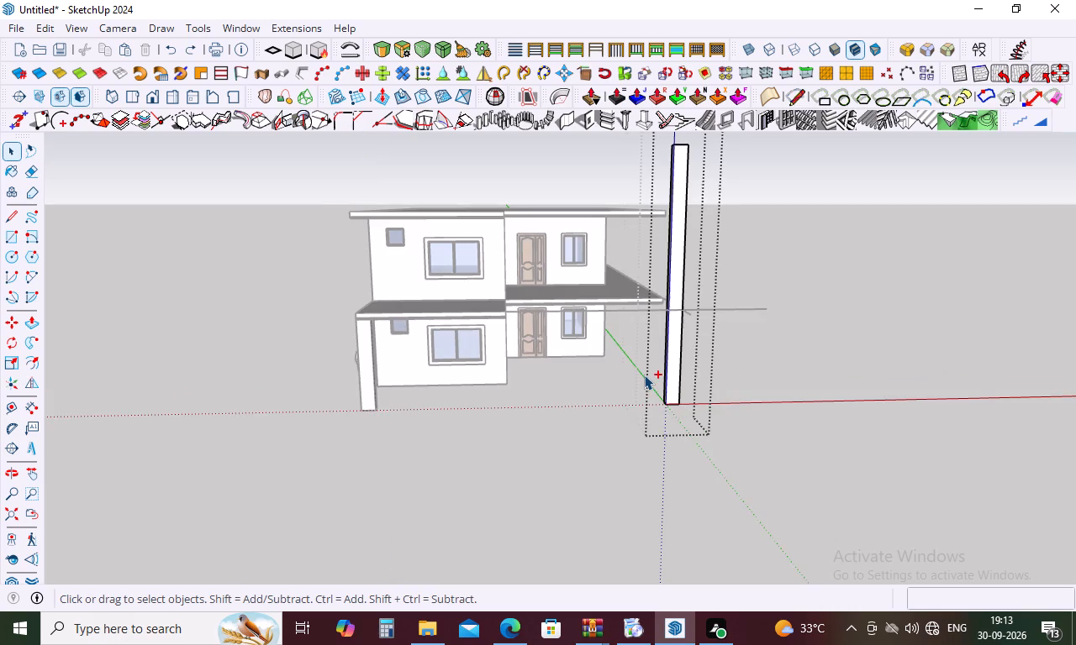
{"action": "key", "text": "ctrl+z"}
{"action": "key", "text": "ctrl+z"}
{"action": "key", "text": "ctrl+z"}
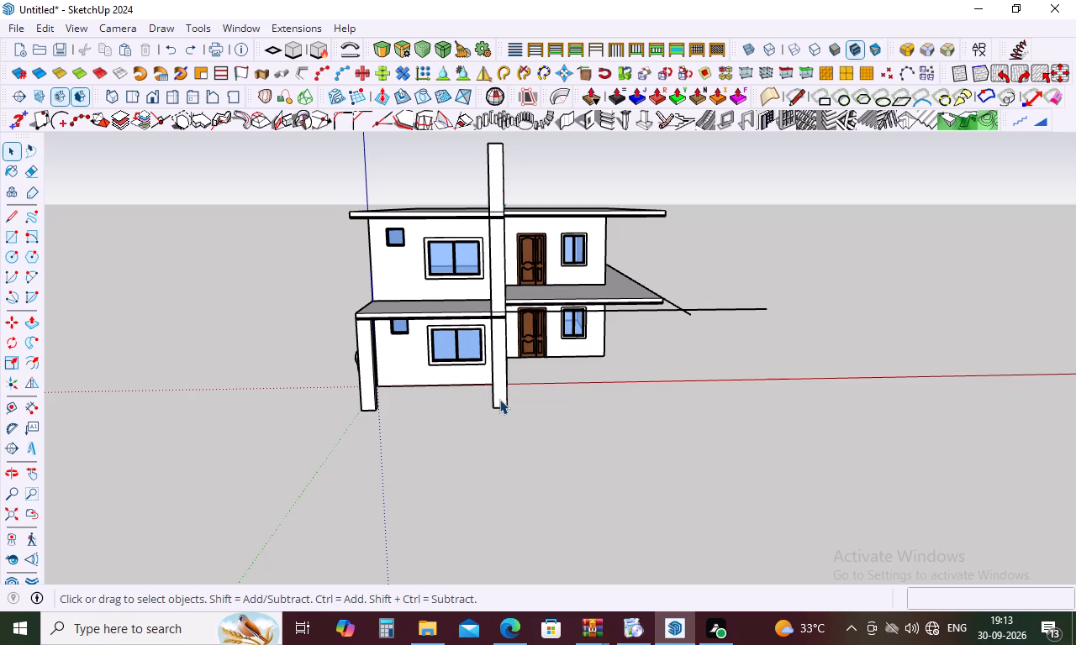
Copy the tall column about 18' 11" outward along the red axis.
{"action": "key", "text": "m"}
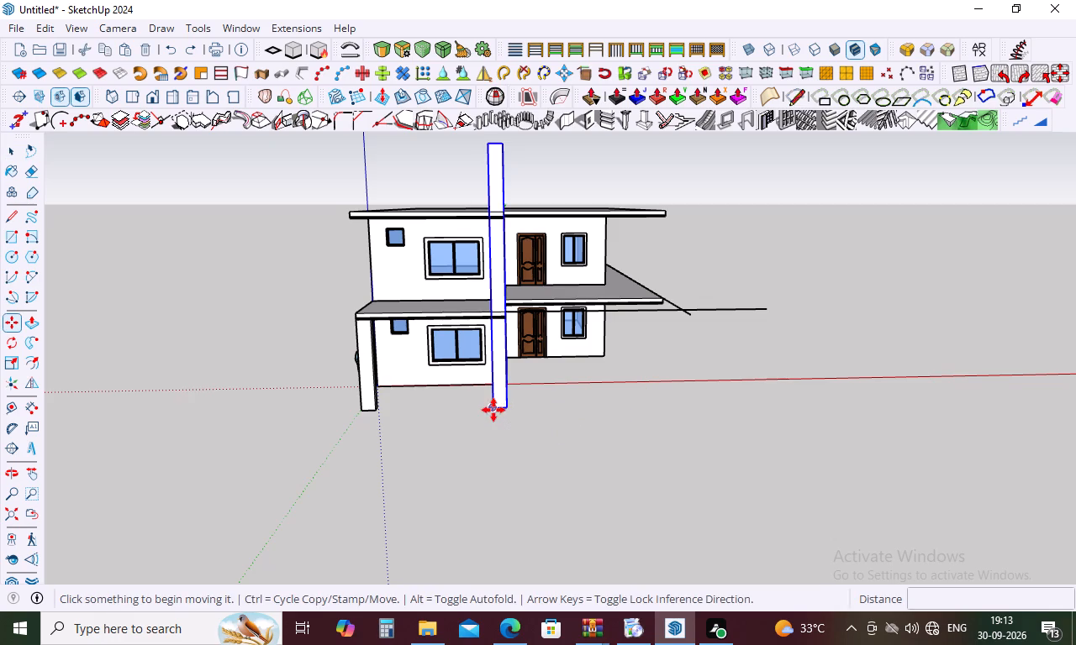
{"action": "left_click", "coordinate": [492, 408]}
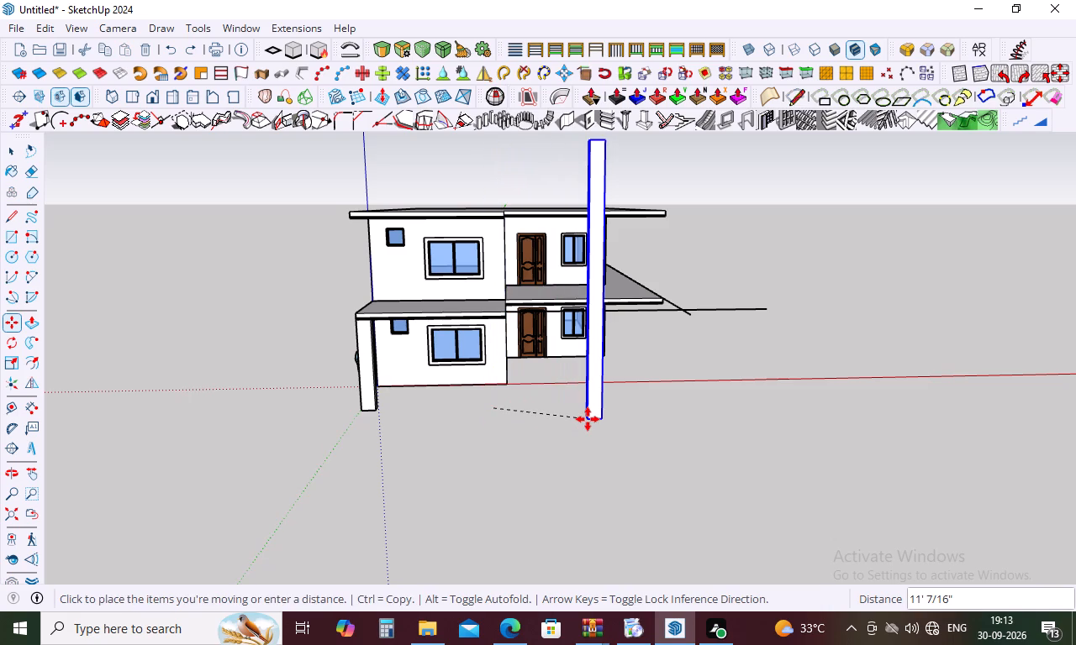
{"action": "left_click", "coordinate": [663, 409]}
Move the copied column outward about 3", plus a fine adjustment, until its outer front edge meets the crossing of the guide lines.
{"action": "scroll", "coordinate": [687, 300], "scroll_direction": "up", "scroll_amount": 7}
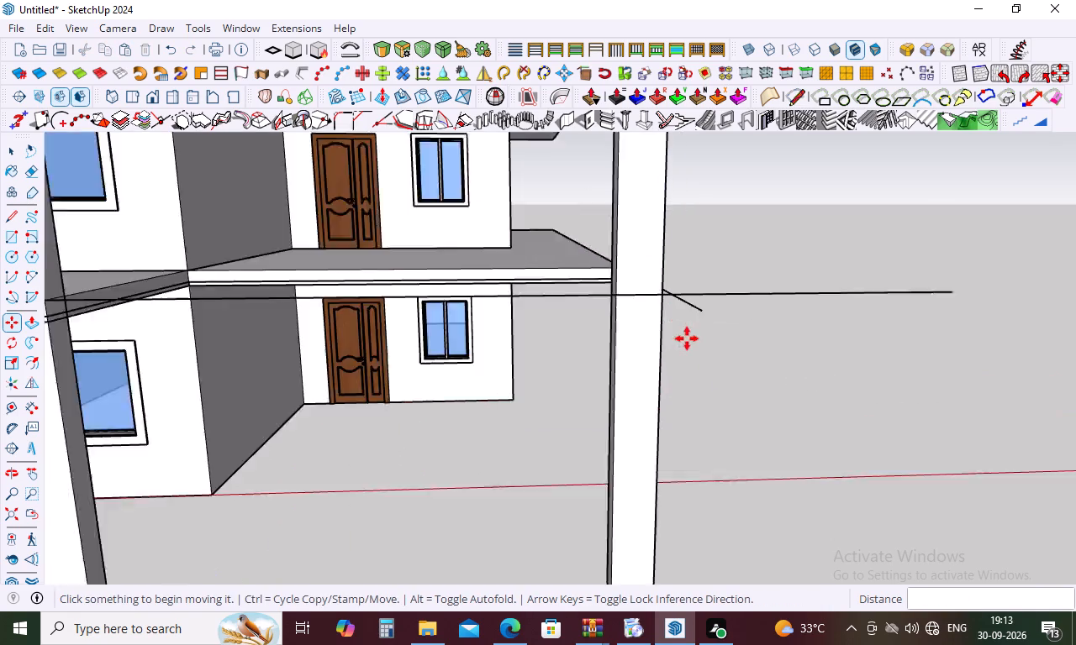
{"action": "scroll", "coordinate": [687, 338], "scroll_direction": "up", "scroll_amount": 7}
{"action": "scroll", "coordinate": [665, 301], "scroll_direction": "down", "scroll_amount": 4}
{"action": "left_click", "coordinate": [648, 282]}
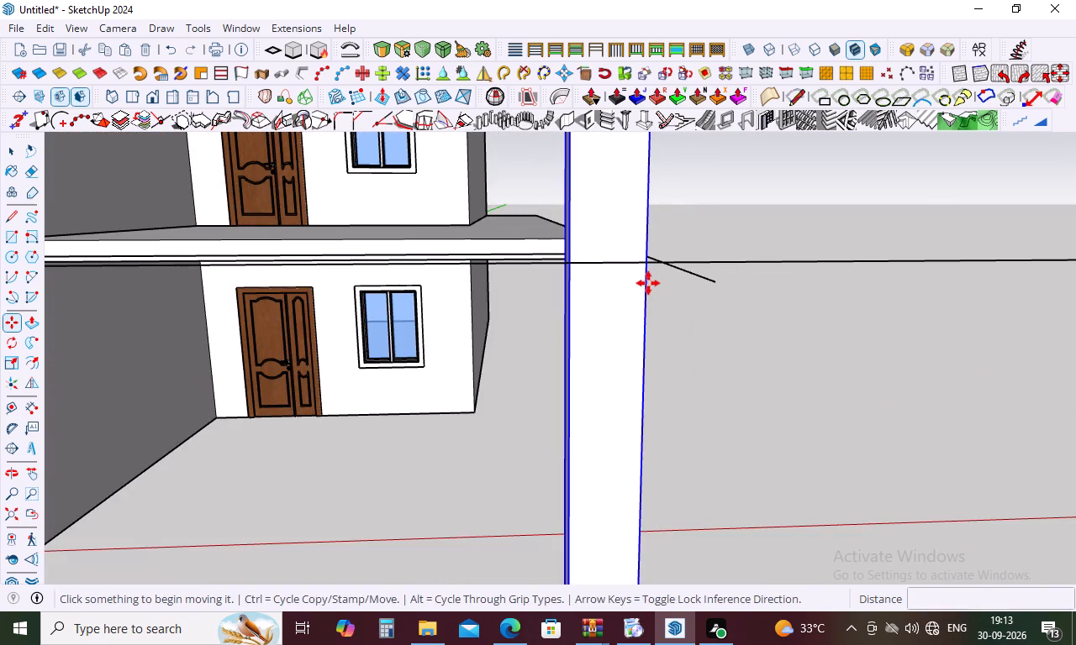
{"action": "left_click", "coordinate": [667, 281]}
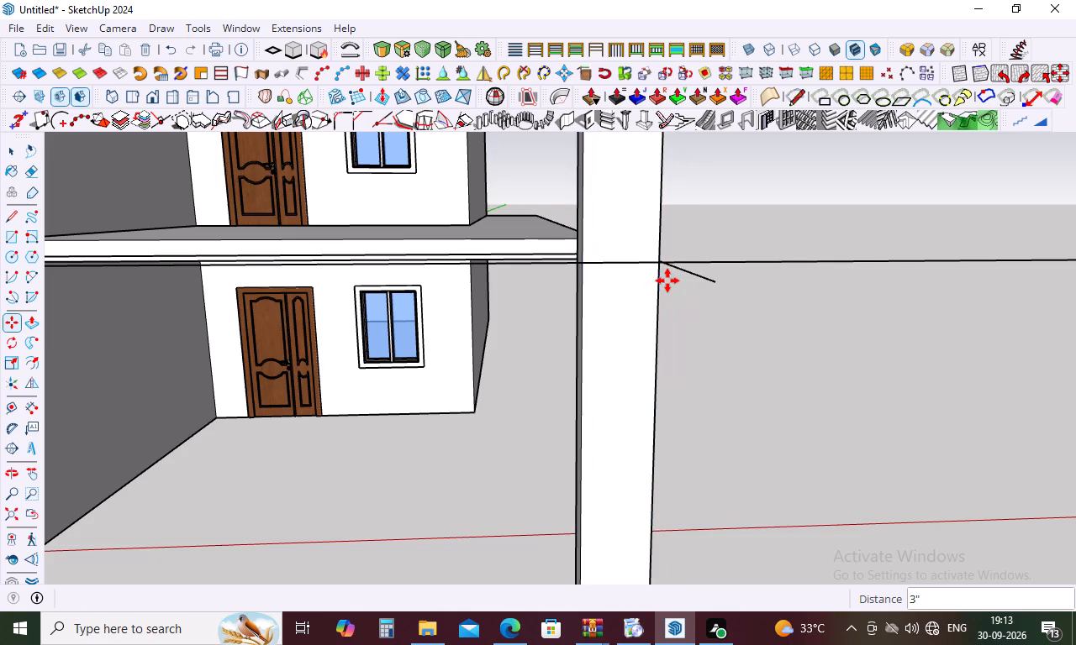
{"action": "middle_click_drag", "start_coordinate": [704, 283], "coordinate": [703, 337]}
{"action": "scroll", "coordinate": [651, 530], "scroll_direction": "up", "scroll_amount": 7}
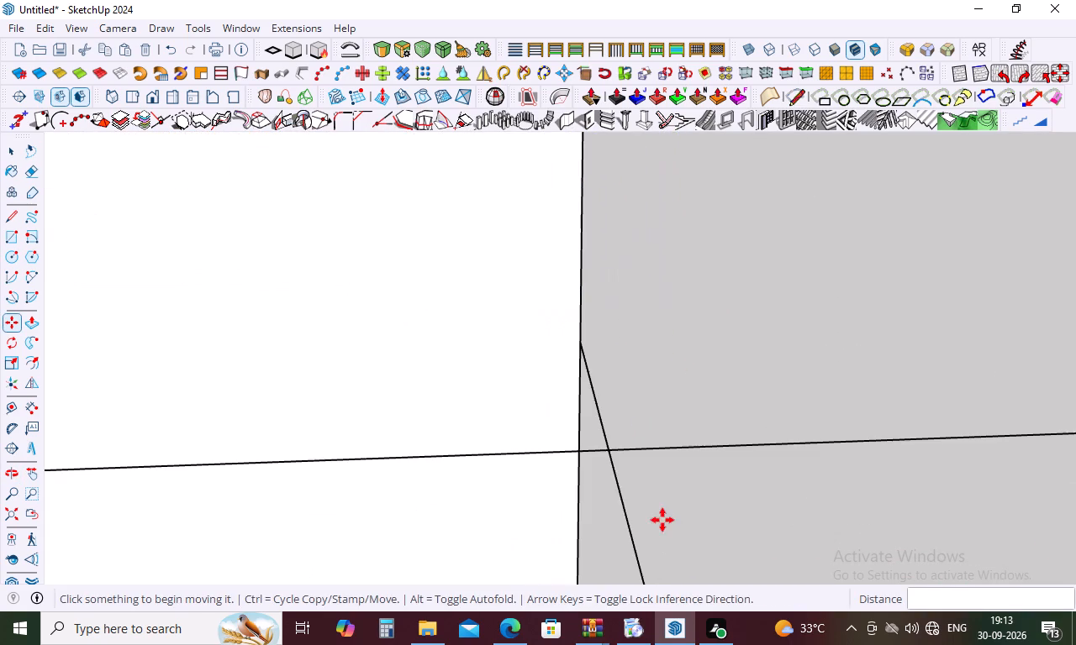
{"action": "left_click", "coordinate": [582, 443]}
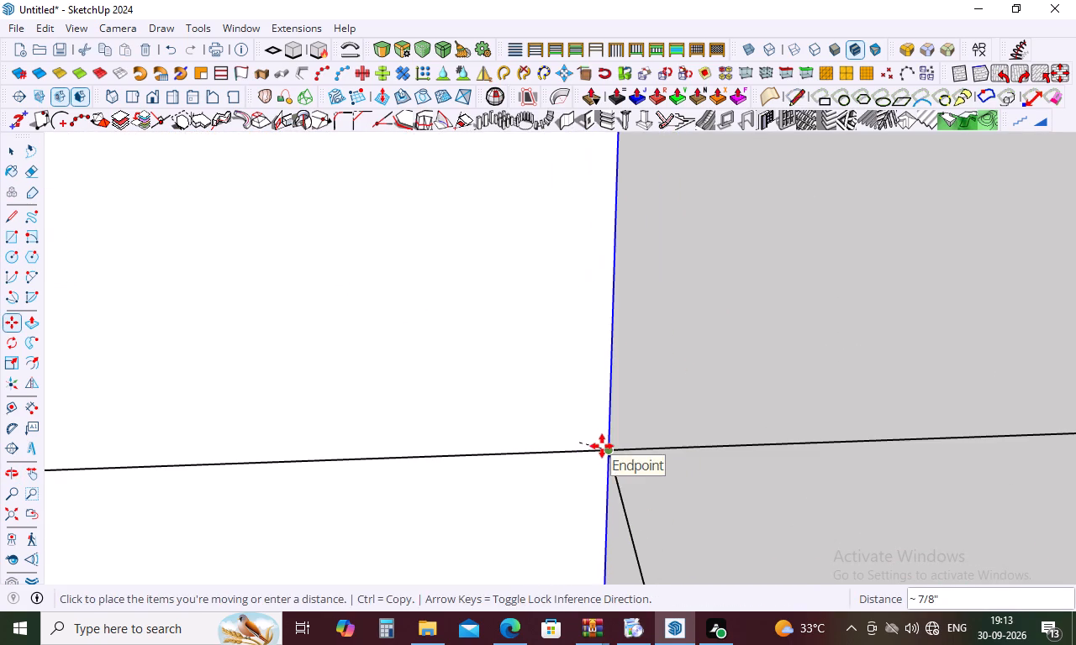
{"action": "left_click", "coordinate": [602, 446]}
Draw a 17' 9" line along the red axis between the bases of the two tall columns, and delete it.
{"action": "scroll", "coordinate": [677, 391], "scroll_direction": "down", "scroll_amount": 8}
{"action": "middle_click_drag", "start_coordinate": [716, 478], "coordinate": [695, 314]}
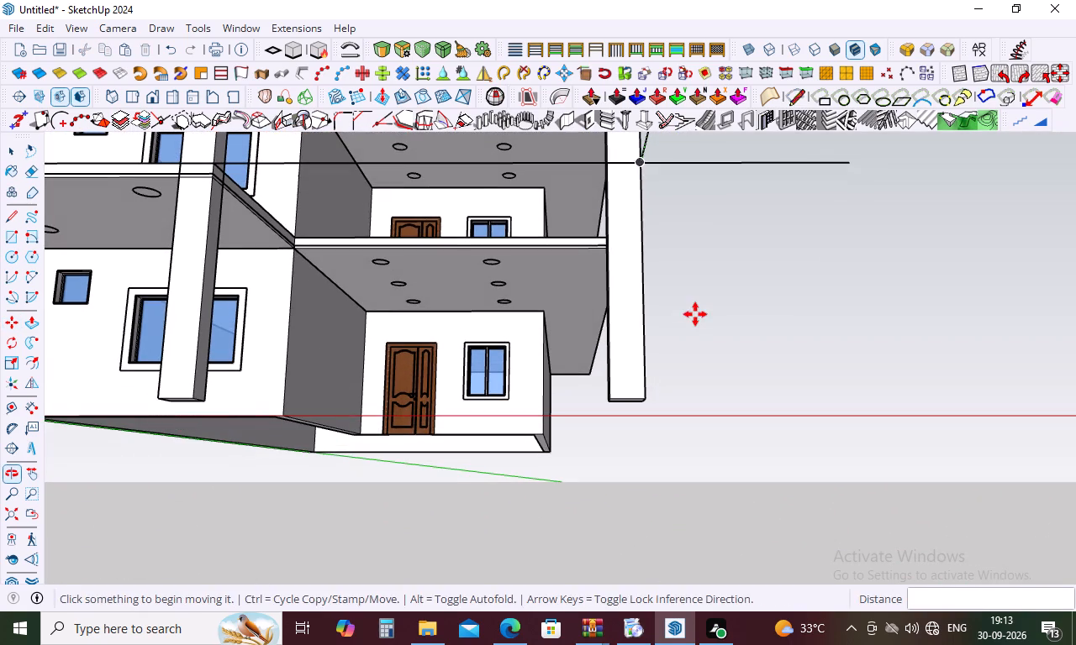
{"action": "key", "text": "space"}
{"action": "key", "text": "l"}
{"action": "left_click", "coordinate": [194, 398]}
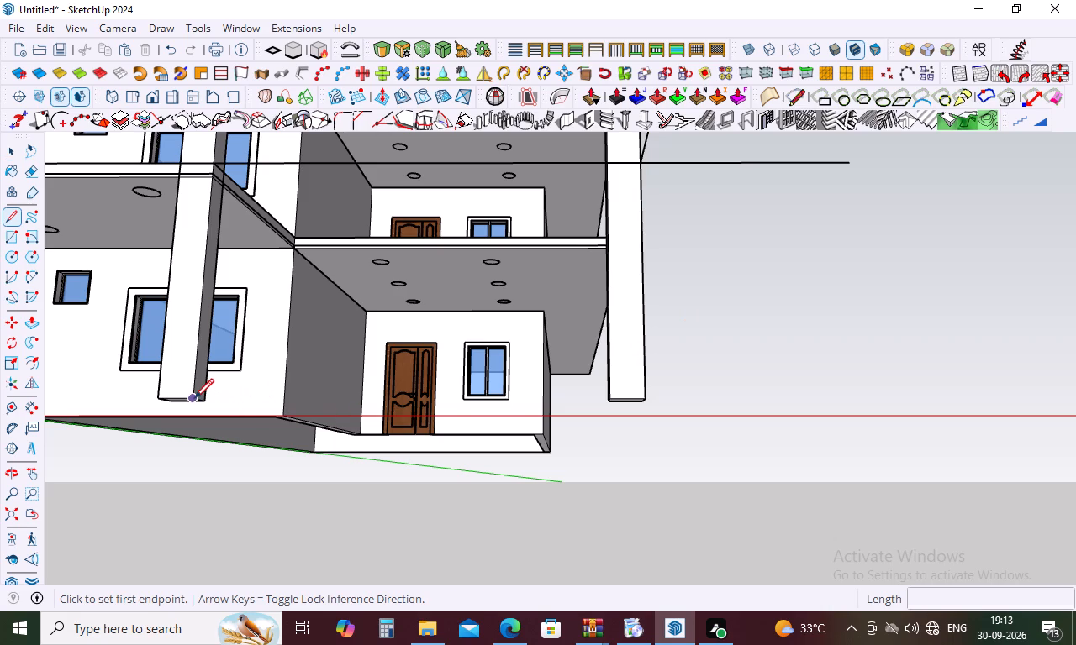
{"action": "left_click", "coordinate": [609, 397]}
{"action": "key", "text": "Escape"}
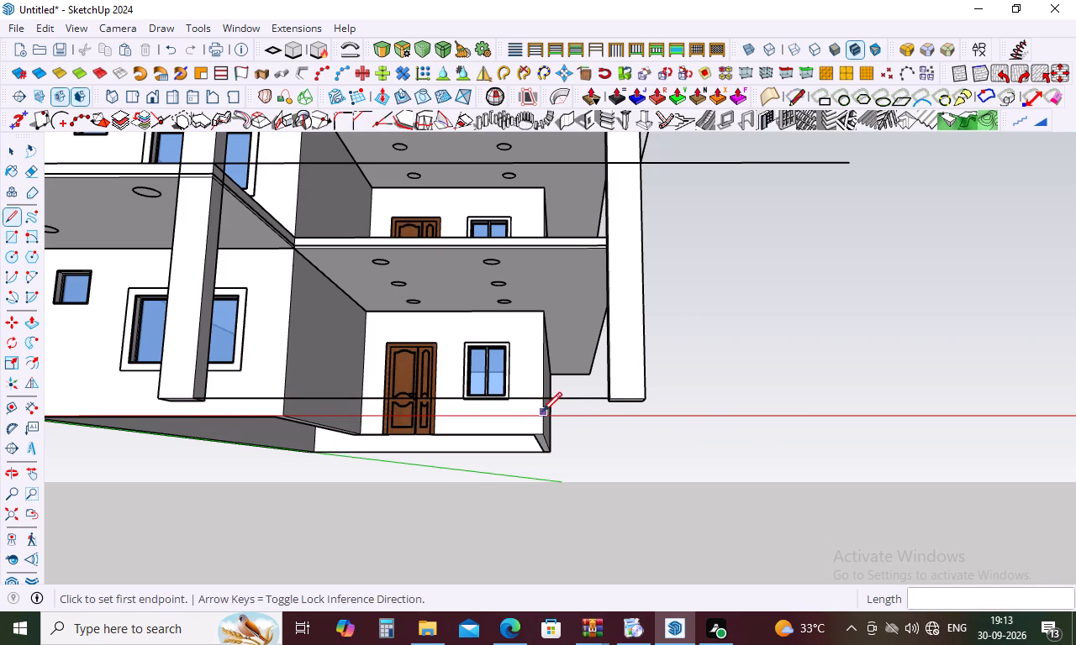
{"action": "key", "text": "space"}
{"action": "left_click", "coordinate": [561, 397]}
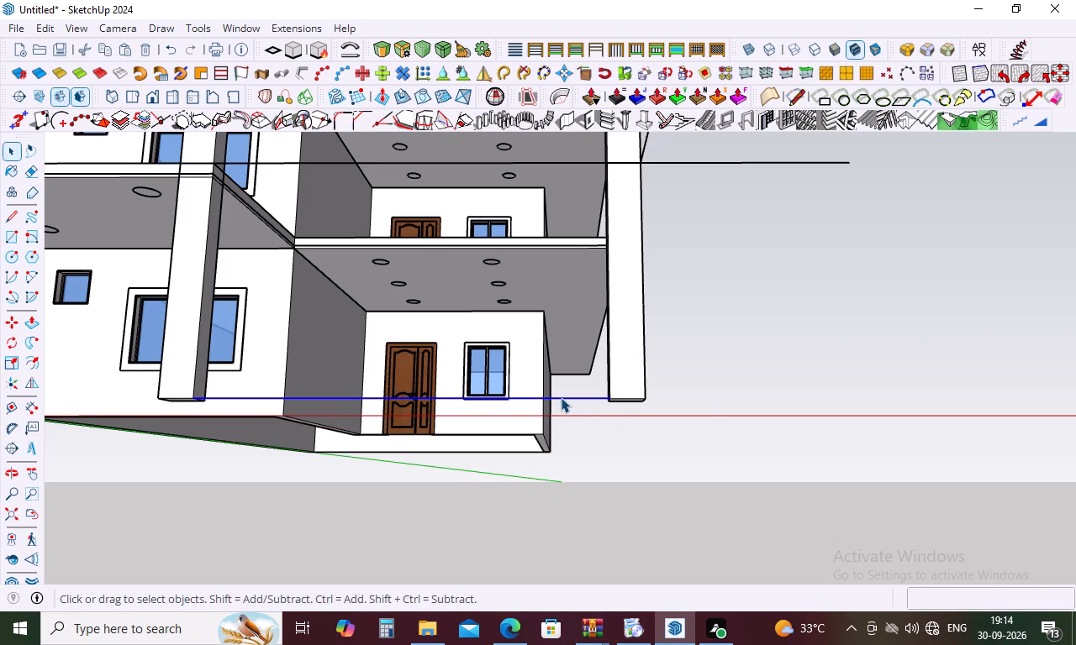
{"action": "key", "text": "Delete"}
Delete the red-axis and green-axis guide lines that cross at the copied outer column.
{"action": "scroll", "coordinate": [563, 408], "scroll_direction": "down", "scroll_amount": 4}
{"action": "left_click_drag", "start_coordinate": [723, 235], "coordinate": [718, 271]}
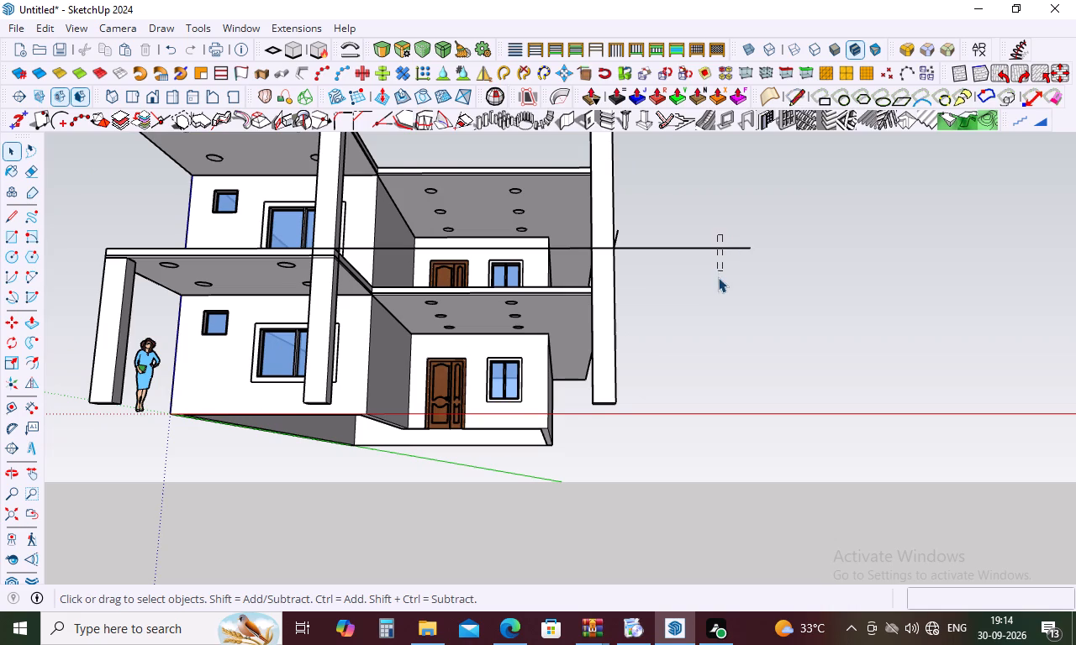
{"action": "key", "text": "Delete"}
{"action": "middle_click_drag", "start_coordinate": [705, 261], "coordinate": [704, 417]}
{"action": "left_click_drag", "start_coordinate": [479, 398], "coordinate": [480, 412]}
{"action": "left_click", "coordinate": [495, 405]}
{"action": "key", "text": "Delete"}
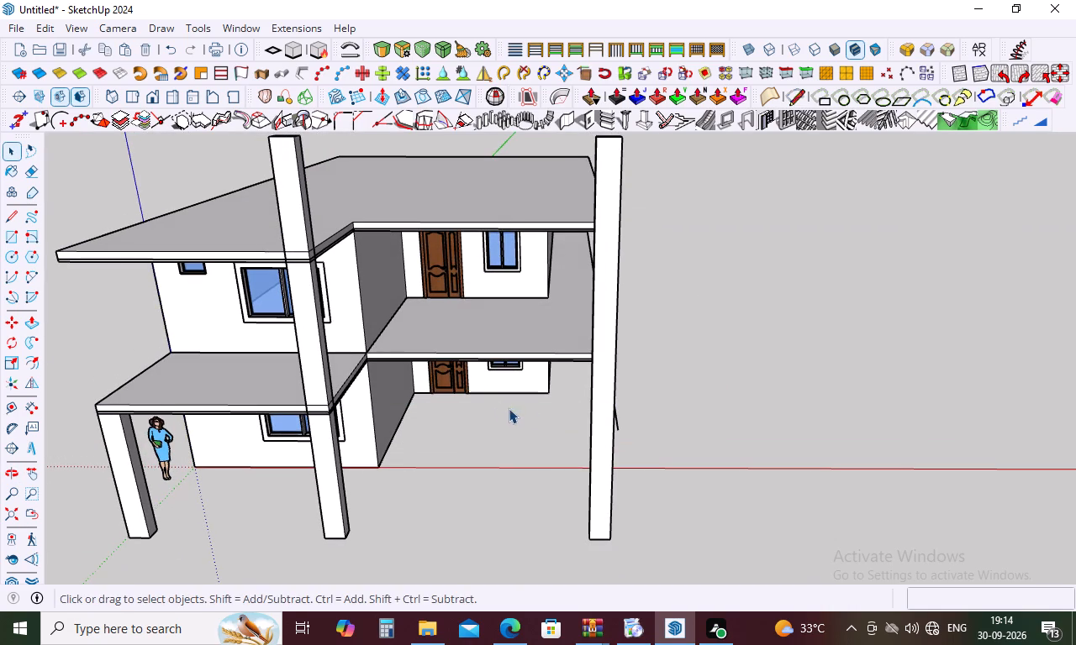
{"action": "middle_click_drag", "start_coordinate": [677, 388], "coordinate": [409, 417]}
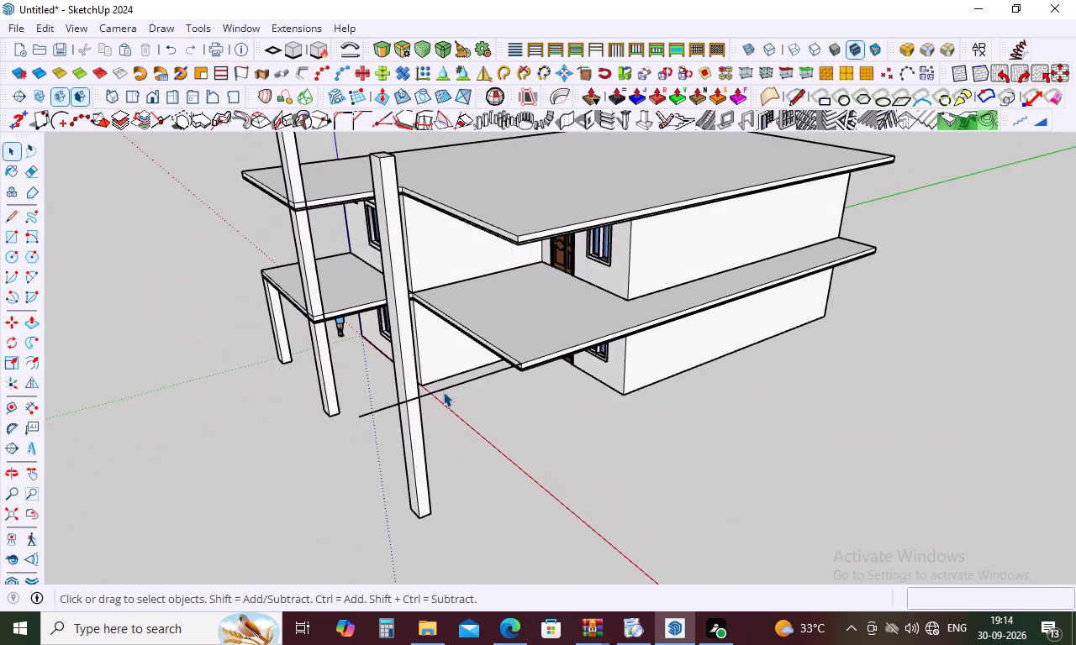
{"action": "left_click", "coordinate": [448, 386]}
{"action": "key", "text": "Delete"}
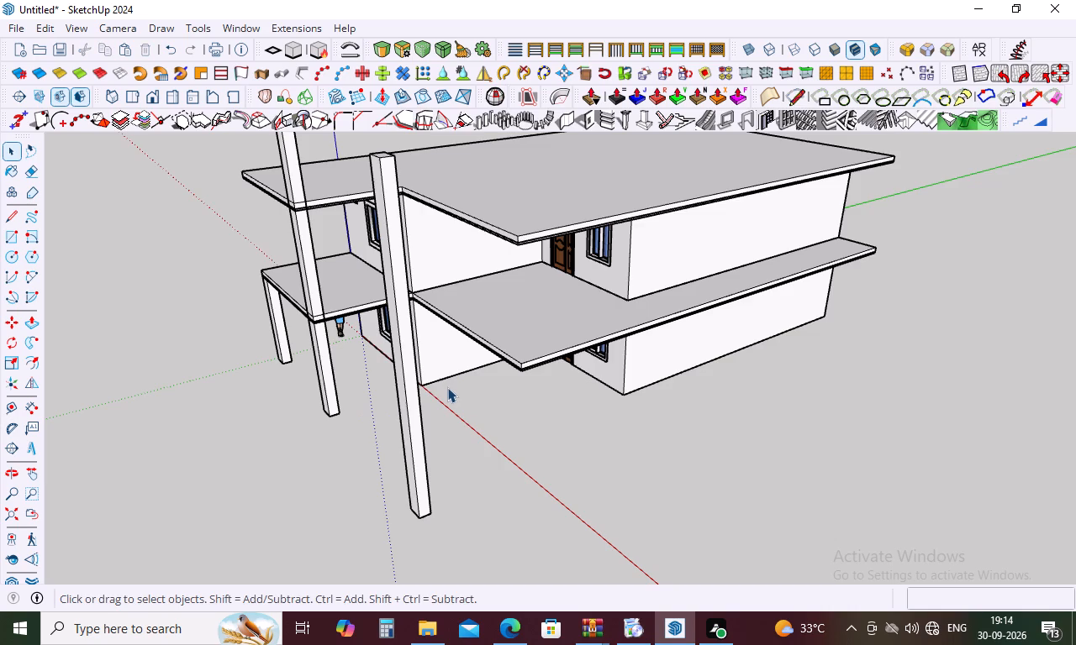
Open the copied outer column for editing and push/pull its rear face 9' along the green axis to the door-side slabs' front edge.
{"action": "middle_click_drag", "start_coordinate": [447, 387], "coordinate": [694, 403]}
{"action": "scroll", "coordinate": [695, 393], "scroll_direction": "up", "scroll_amount": 4}
{"action": "middle_click_drag", "start_coordinate": [675, 388], "coordinate": [653, 400]}
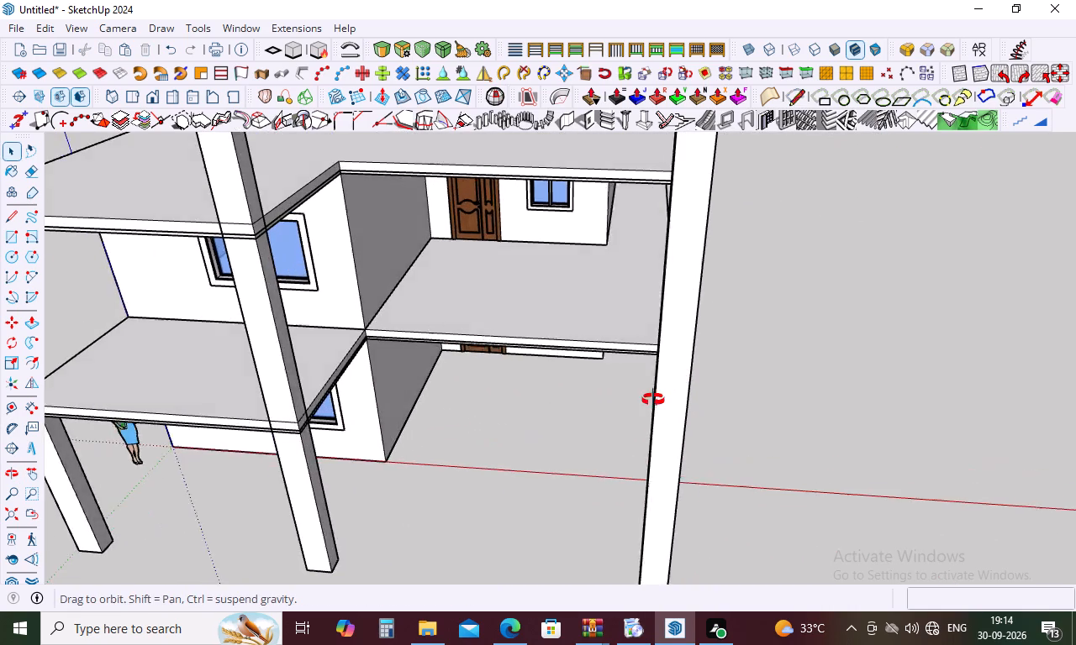
{"action": "middle_click_drag", "start_coordinate": [653, 400], "coordinate": [612, 349]}
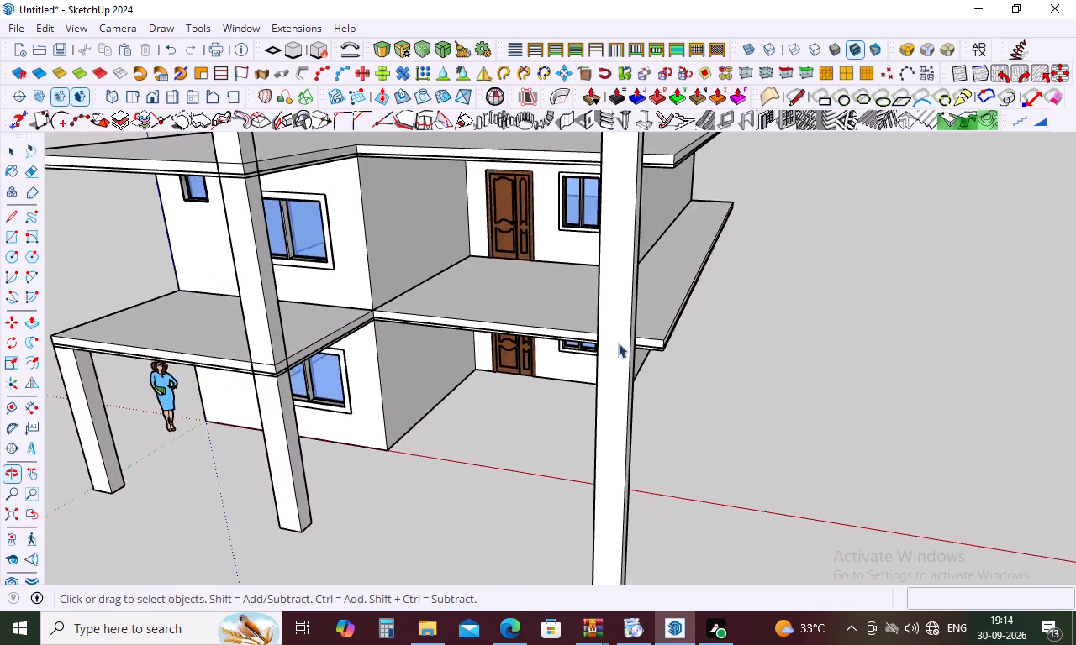
{"action": "scroll", "coordinate": [618, 343], "scroll_direction": "down", "scroll_amount": 9}
{"action": "middle_click_drag", "start_coordinate": [687, 305], "coordinate": [436, 291]}
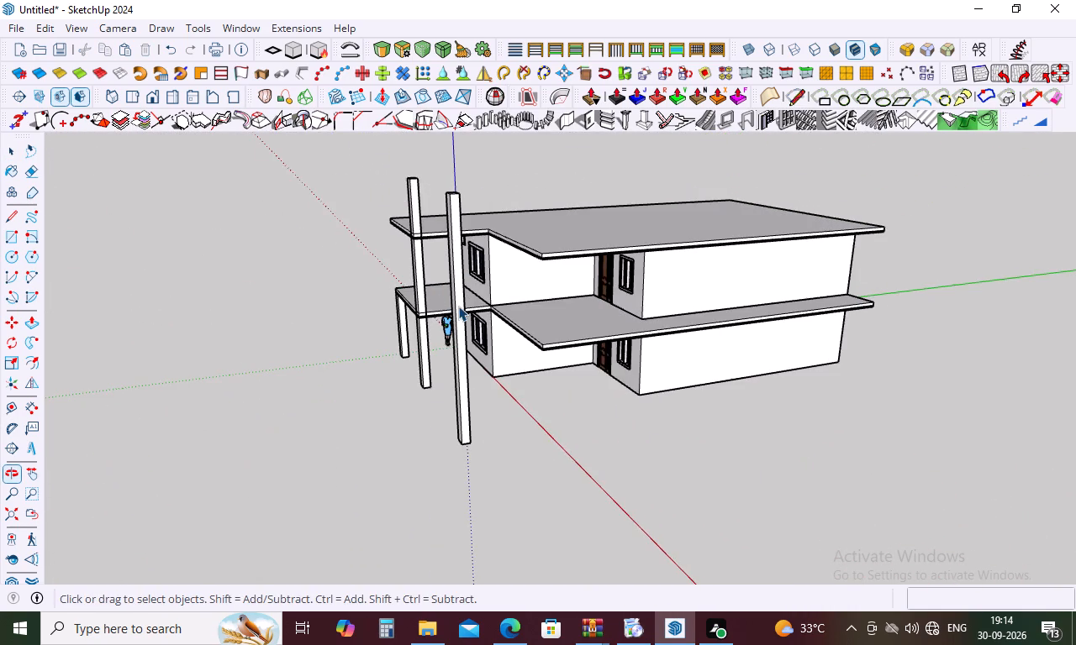
{"action": "double_click", "coordinate": [457, 307]}
{"action": "key", "text": "p"}
{"action": "middle_click_drag", "start_coordinate": [527, 300], "coordinate": [525, 301]}
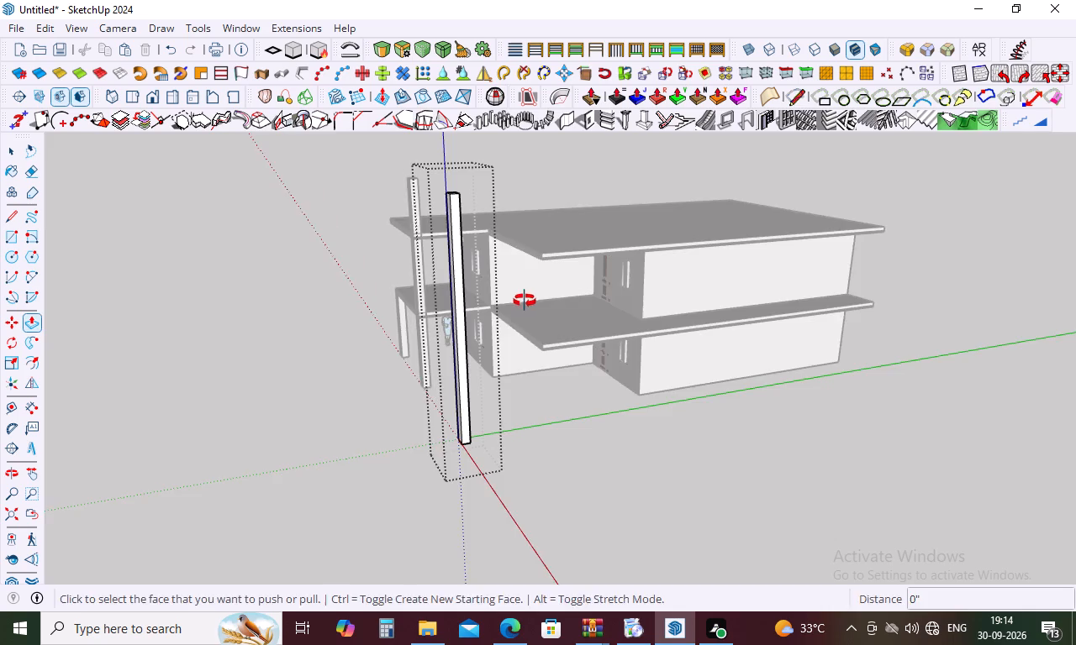
{"action": "middle_click_drag", "start_coordinate": [525, 301], "coordinate": [319, 334]}
{"action": "left_click", "coordinate": [383, 295]}
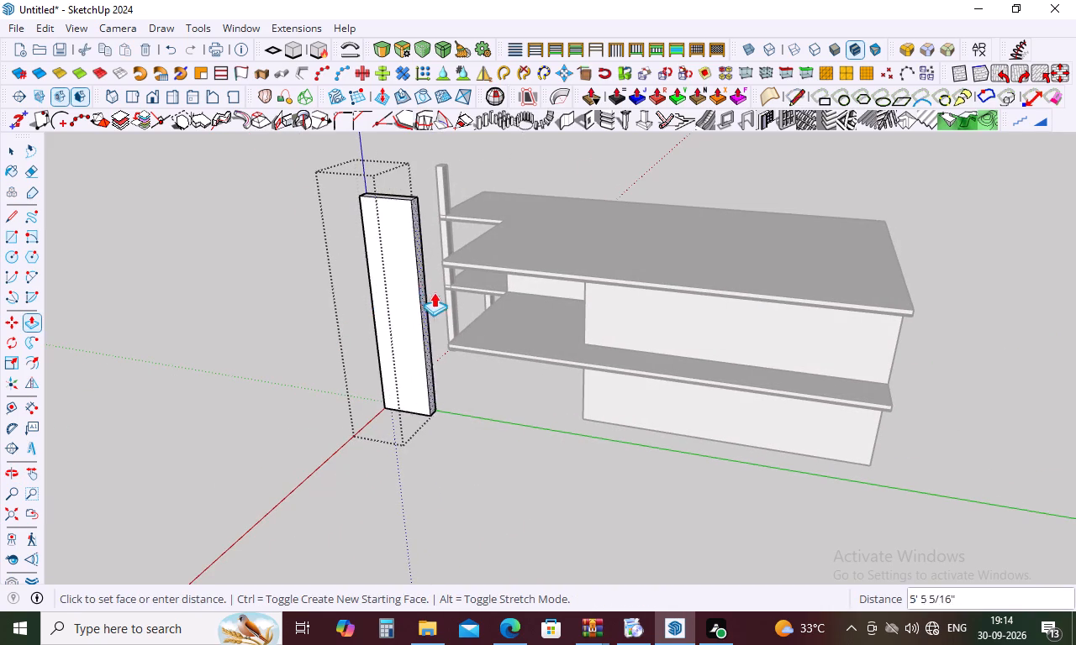
{"action": "middle_click_drag", "start_coordinate": [456, 289], "coordinate": [601, 328]}
{"action": "scroll", "coordinate": [483, 287], "scroll_direction": "up", "scroll_amount": 8}
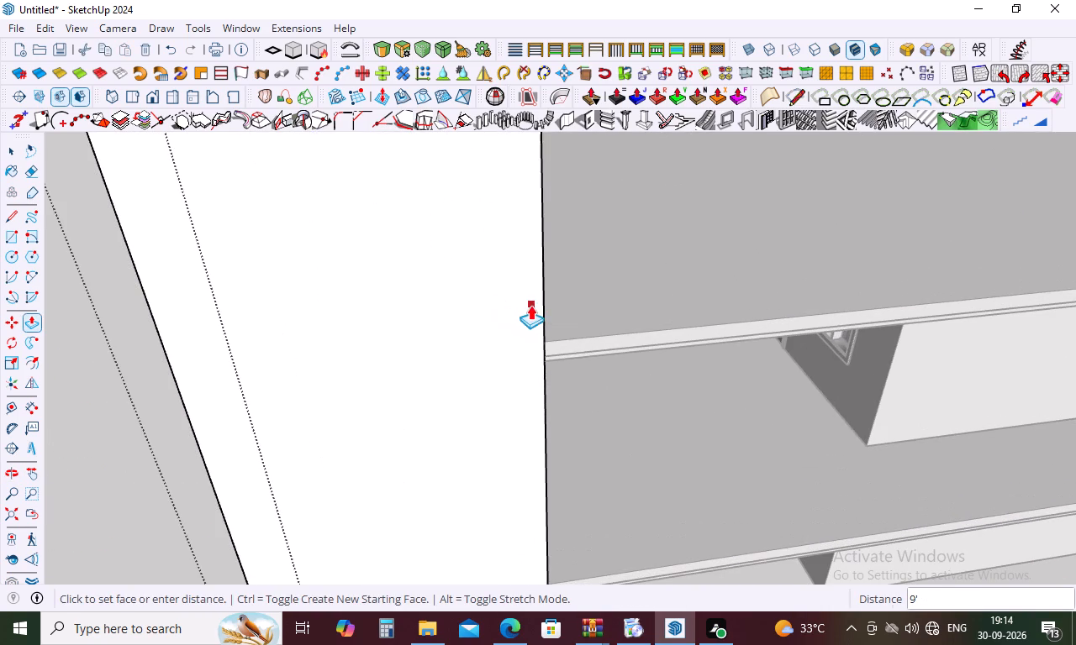
{"action": "left_click", "coordinate": [530, 305]}
{"action": "scroll", "coordinate": [619, 307], "scroll_direction": "down", "scroll_amount": 13}
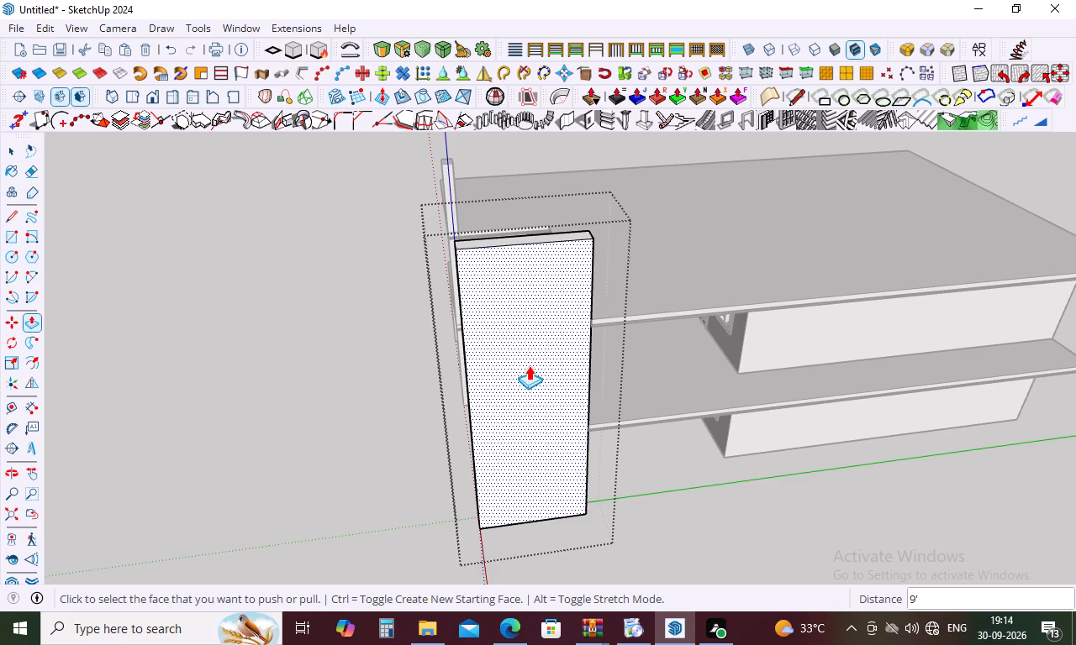
{"action": "middle_click_drag", "start_coordinate": [527, 366], "coordinate": [983, 359]}
{"action": "left_click", "coordinate": [879, 390]}
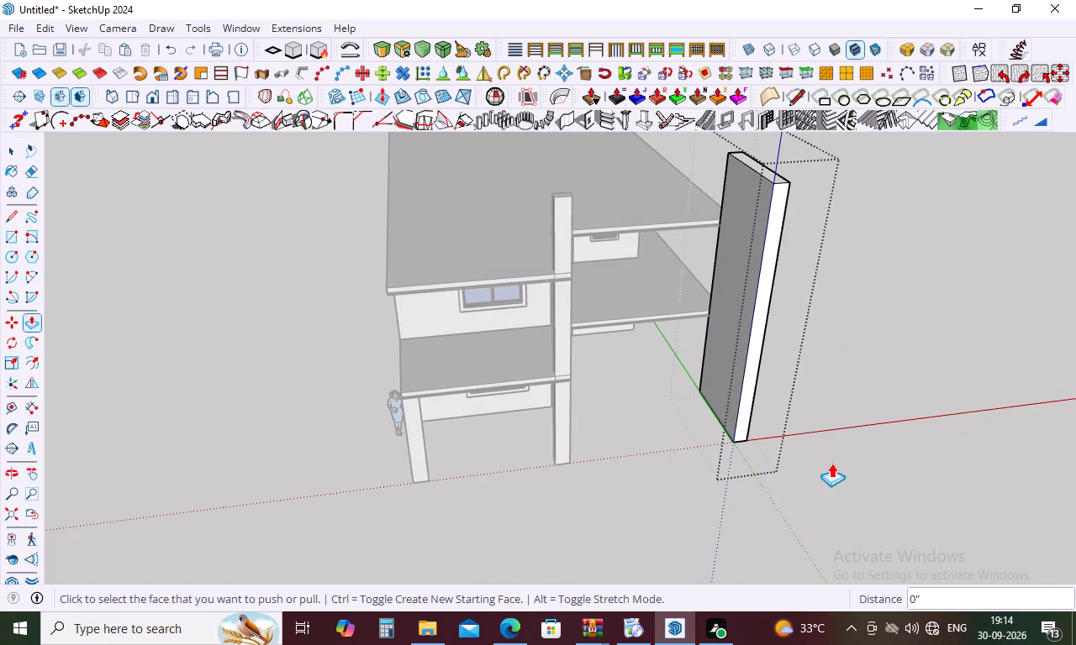
{"action": "key", "text": "space"}
{"action": "left_click", "coordinate": [759, 476]}
Examine the house front with the original tall column and the new outer wall from low viewpoints.
{"action": "middle_click_drag", "start_coordinate": [856, 302], "coordinate": [818, 180]}
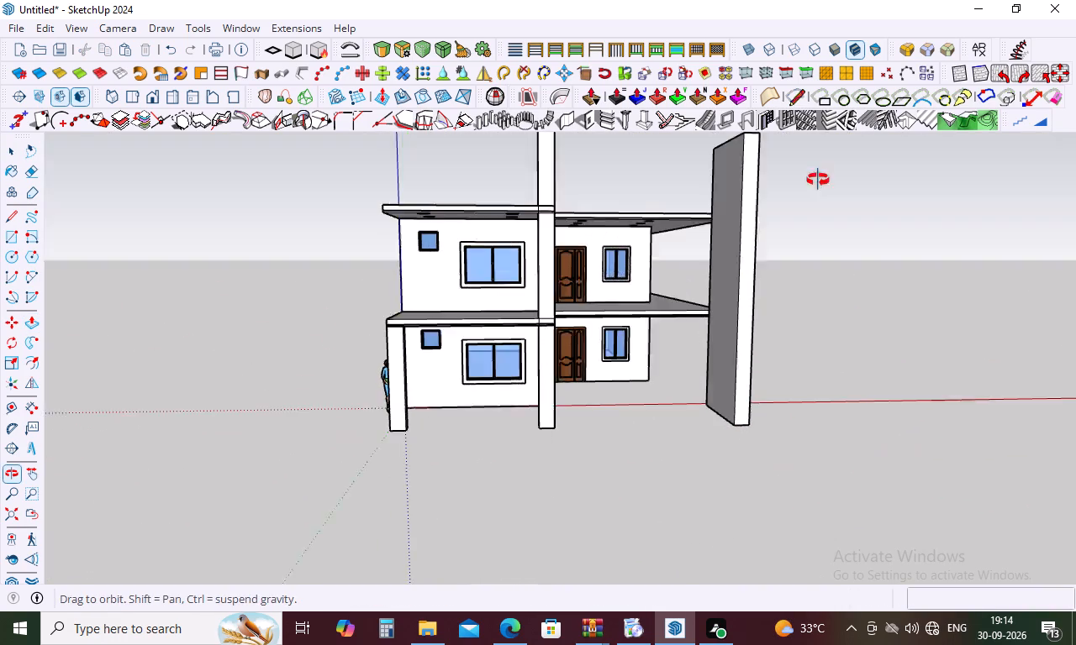
{"action": "middle_click_drag", "start_coordinate": [818, 180], "coordinate": [812, 170]}
{"action": "scroll", "coordinate": [760, 305], "scroll_direction": "down", "scroll_amount": 4}
{"action": "middle_click_drag", "start_coordinate": [804, 218], "coordinate": [746, 213]}
{"action": "scroll", "coordinate": [665, 177], "scroll_direction": "up", "scroll_amount": 2}
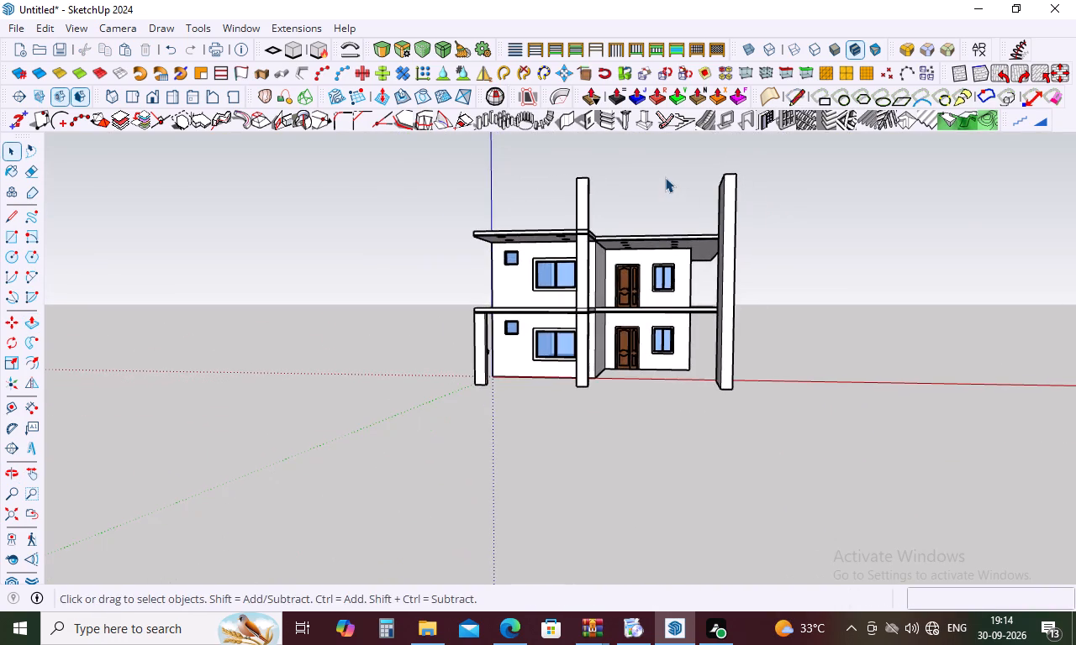
{"action": "scroll", "coordinate": [665, 177], "scroll_direction": "up", "scroll_amount": 2}
{"action": "middle_click_drag", "start_coordinate": [665, 176], "coordinate": [652, 130]}
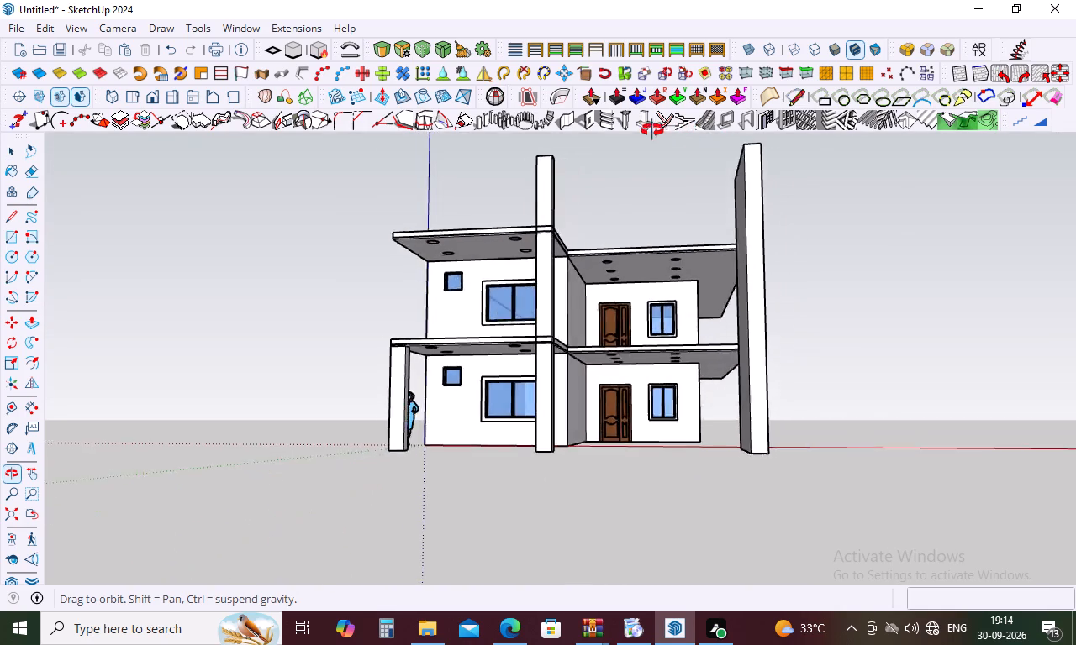
{"action": "middle_click_drag", "start_coordinate": [652, 130], "coordinate": [694, 159]}
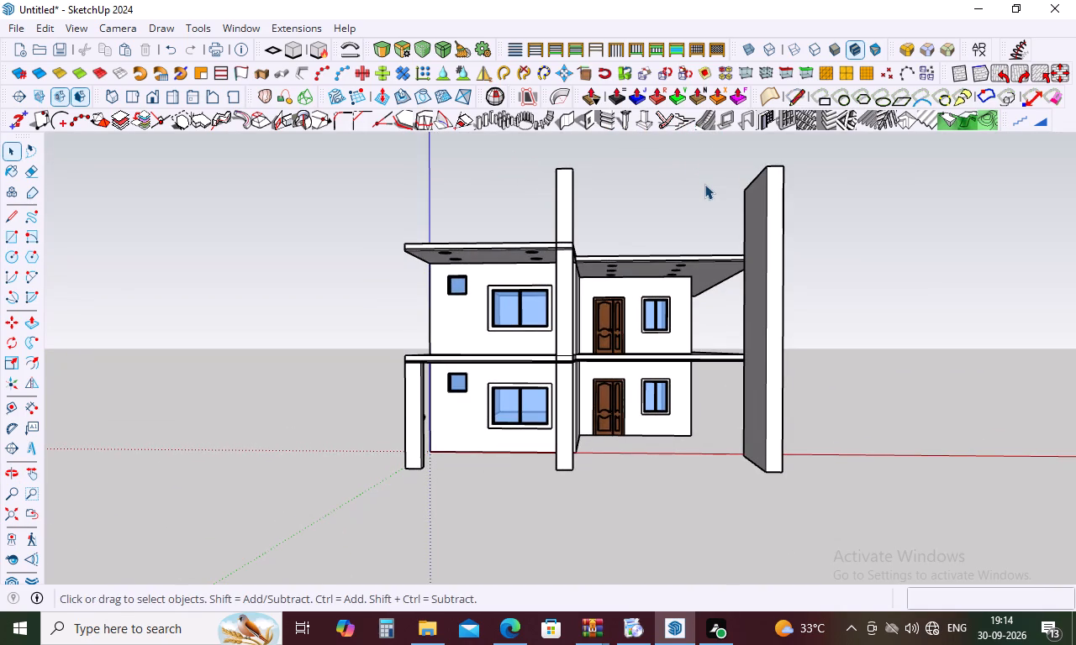
Open the outer wall for editing and outline a 10' wide, about 21' long rectangle from its top past the tall column.
{"action": "double_click", "coordinate": [770, 233]}
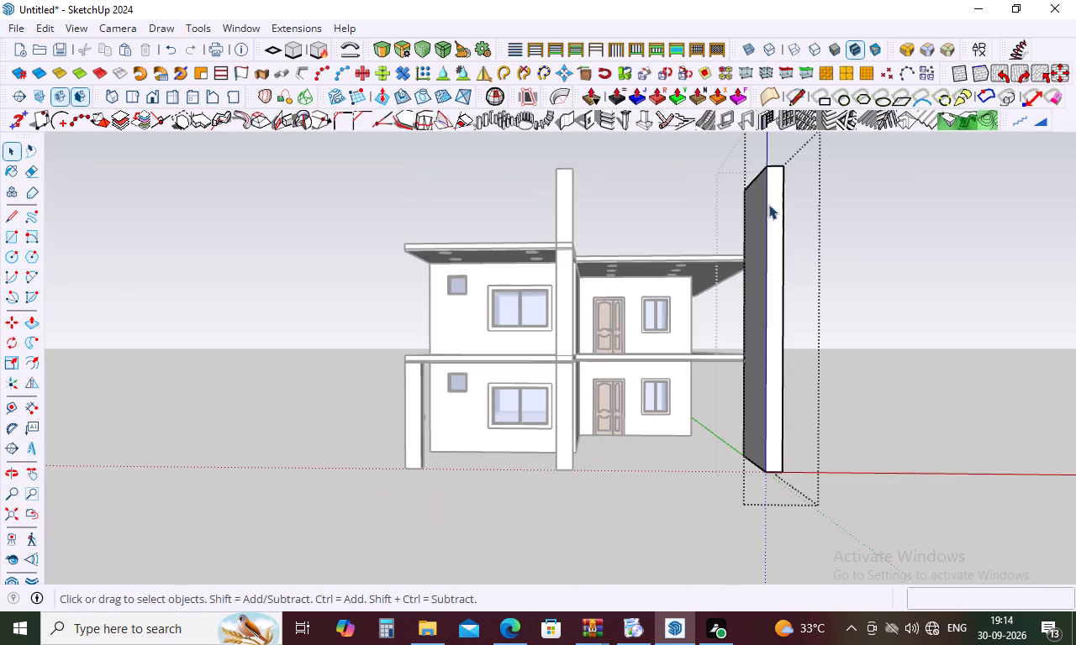
{"action": "middle_click_drag", "start_coordinate": [765, 183], "coordinate": [775, 315]}
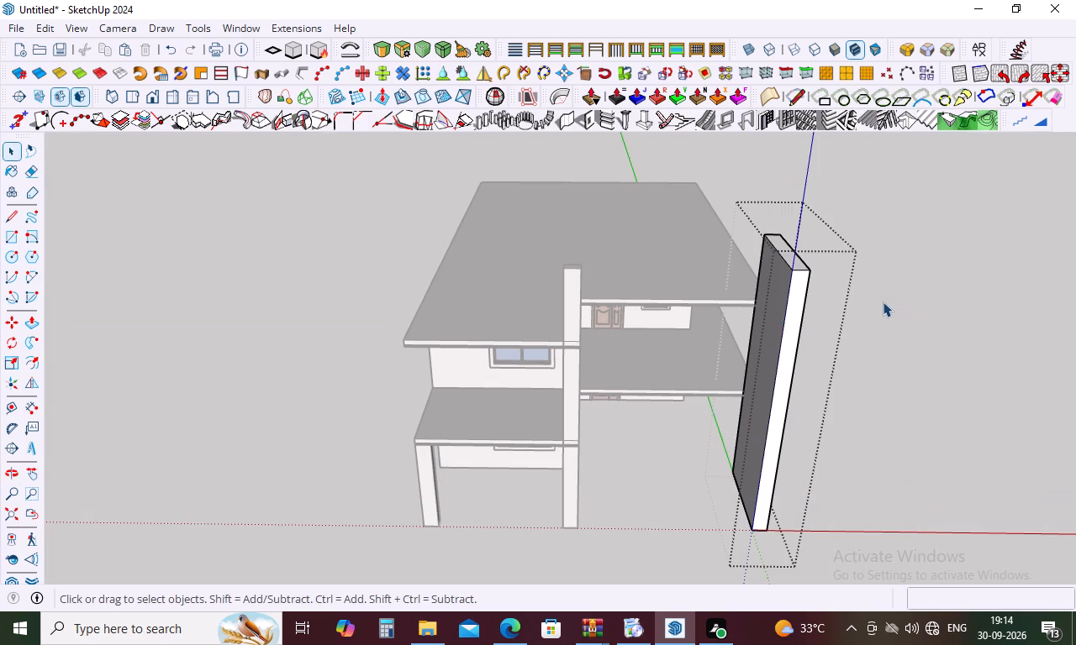
{"action": "key", "text": "l"}
{"action": "left_click", "coordinate": [789, 269]}
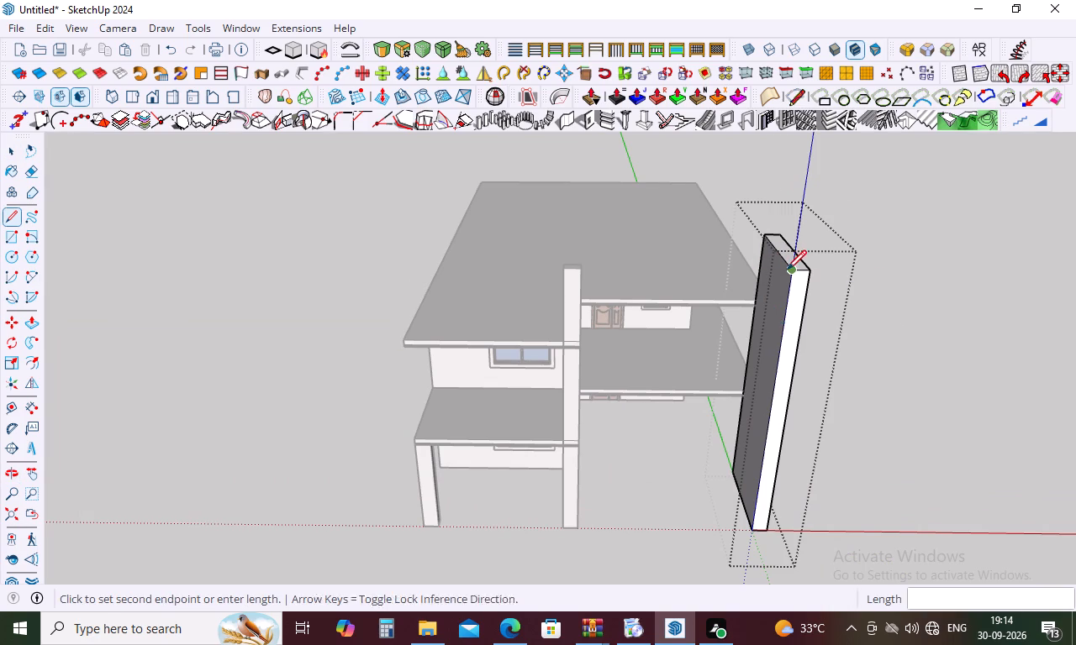
{"action": "left_click", "coordinate": [541, 269]}
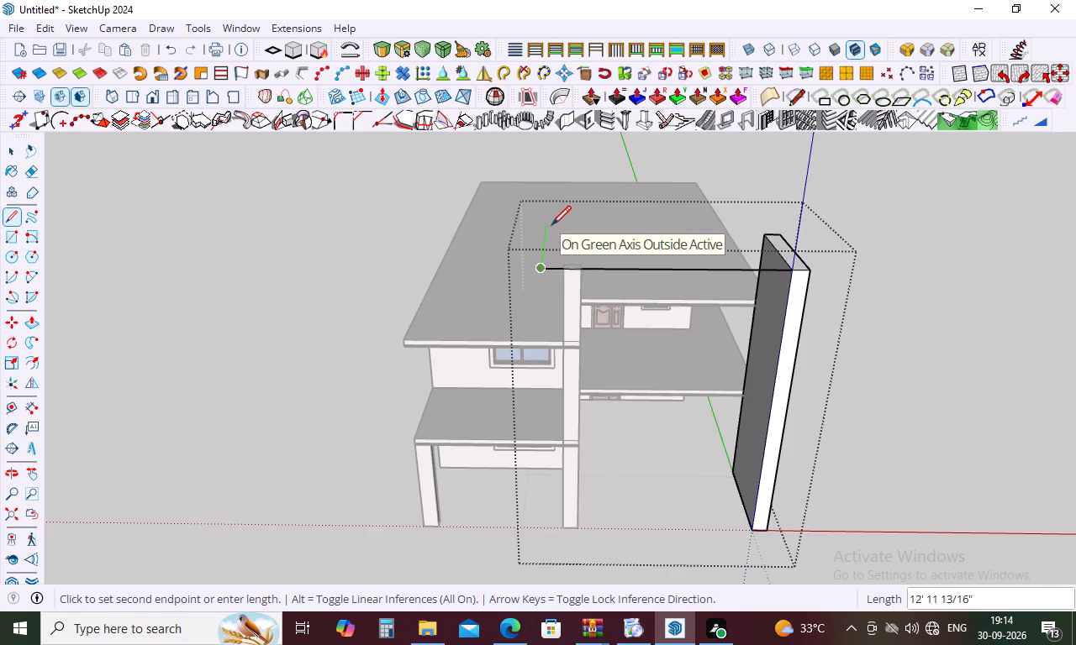
{"action": "key", "text": "Escape"}
{"action": "key", "text": "l"}
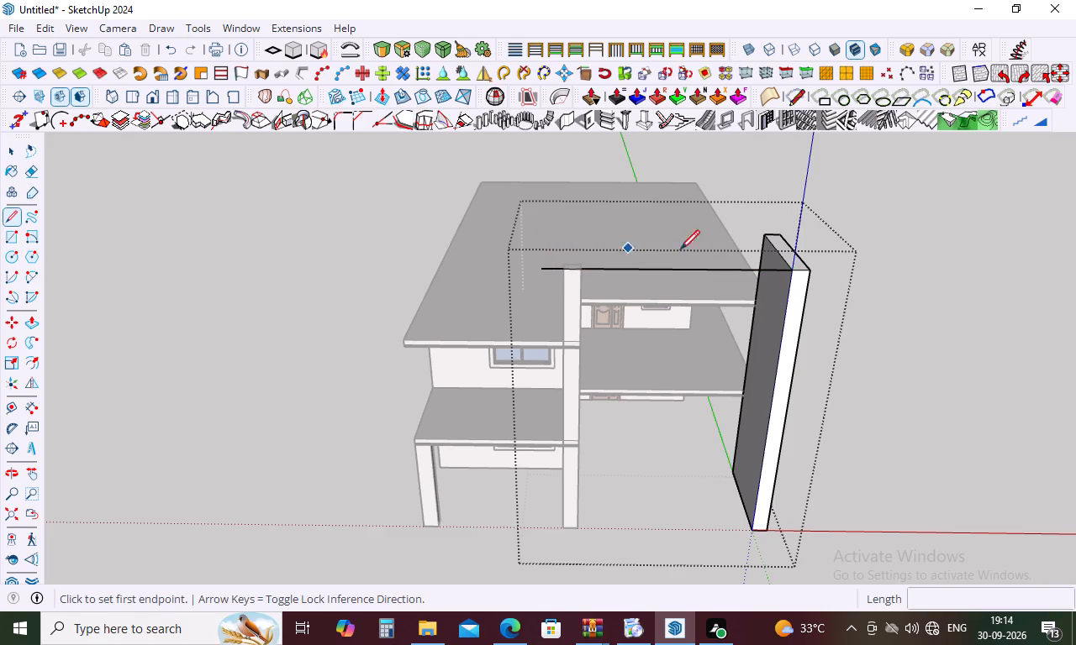
{"action": "left_click", "coordinate": [765, 238]}
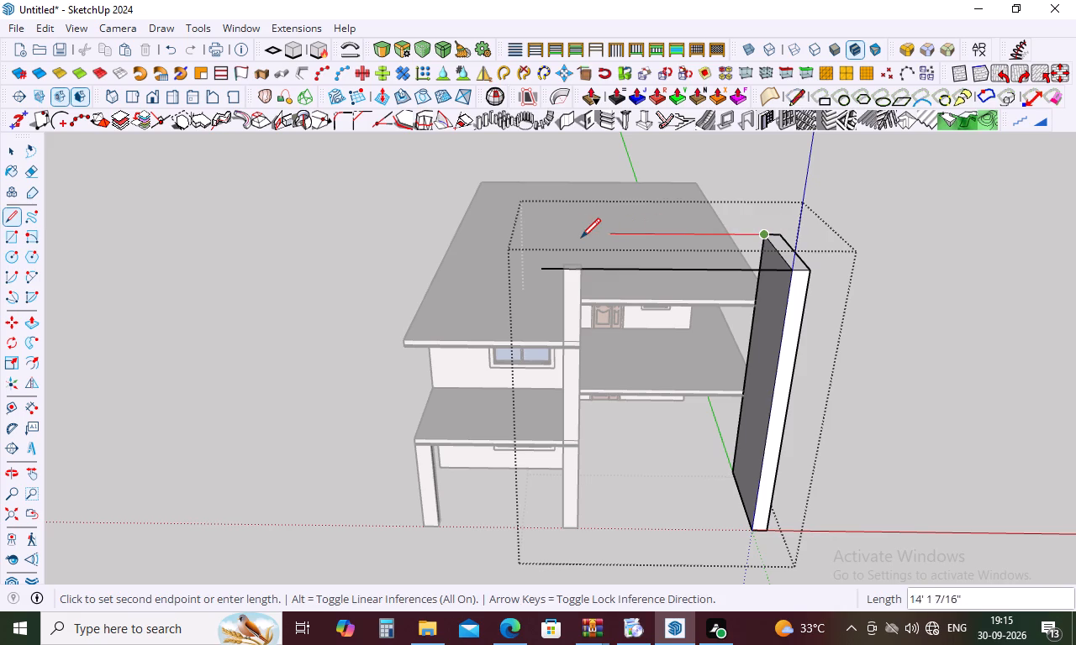
{"action": "left_click", "coordinate": [546, 238]}
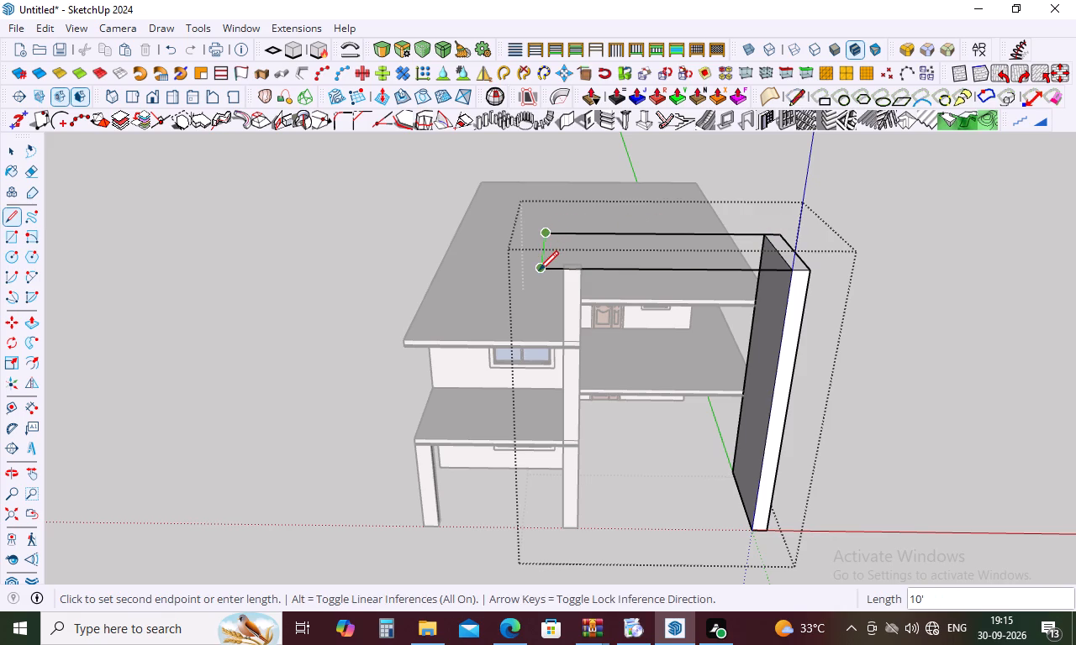
{"action": "left_click", "coordinate": [539, 270]}
{"action": "key", "text": "Escape"}
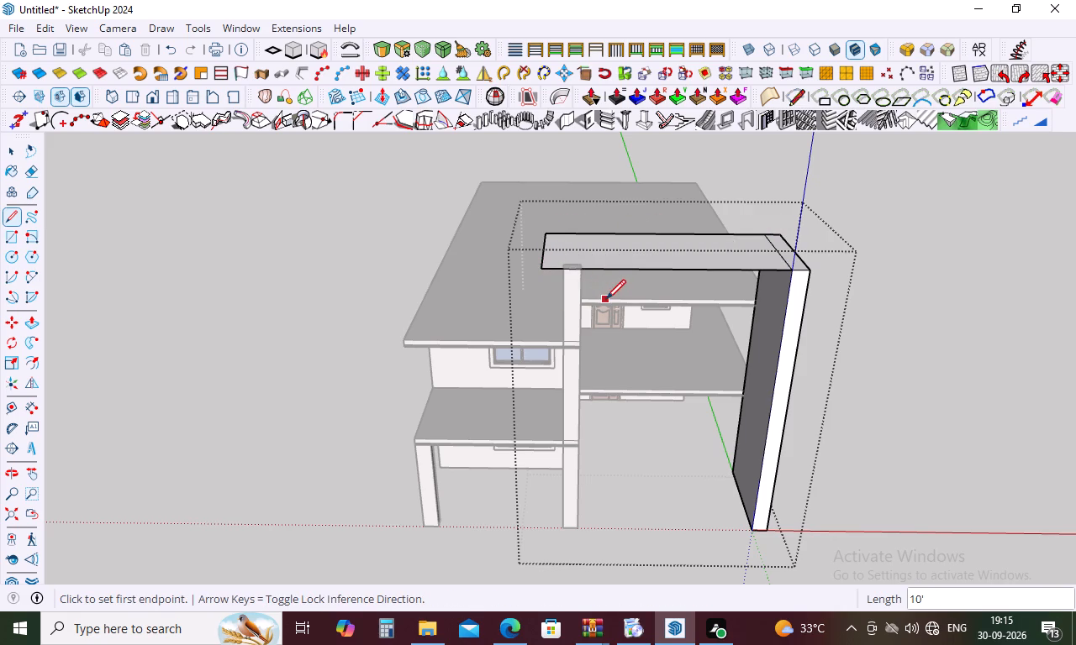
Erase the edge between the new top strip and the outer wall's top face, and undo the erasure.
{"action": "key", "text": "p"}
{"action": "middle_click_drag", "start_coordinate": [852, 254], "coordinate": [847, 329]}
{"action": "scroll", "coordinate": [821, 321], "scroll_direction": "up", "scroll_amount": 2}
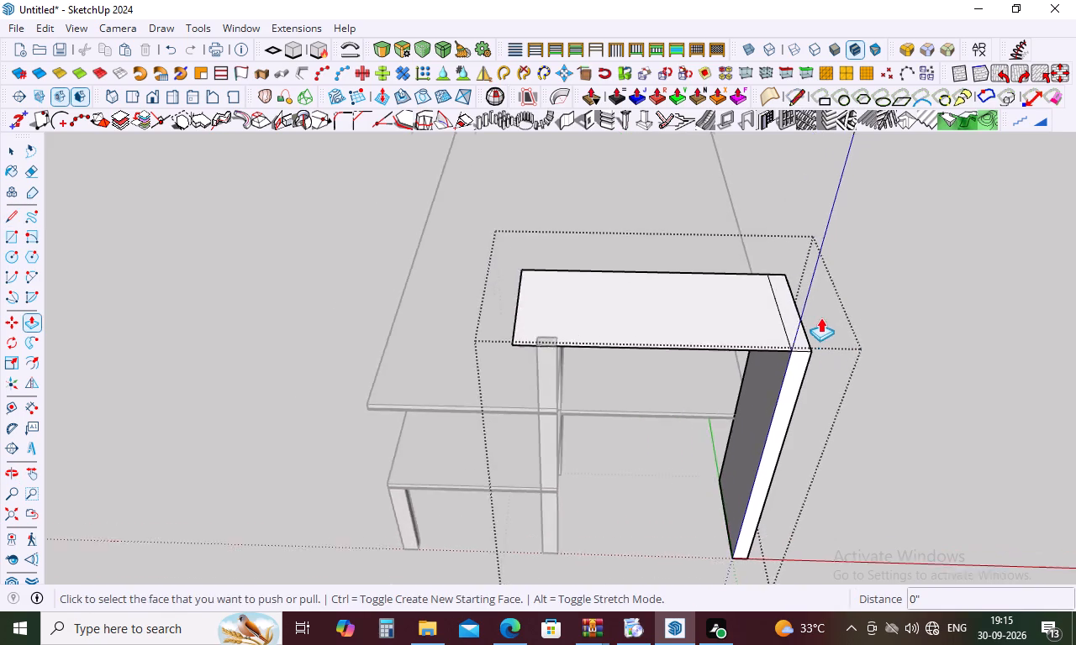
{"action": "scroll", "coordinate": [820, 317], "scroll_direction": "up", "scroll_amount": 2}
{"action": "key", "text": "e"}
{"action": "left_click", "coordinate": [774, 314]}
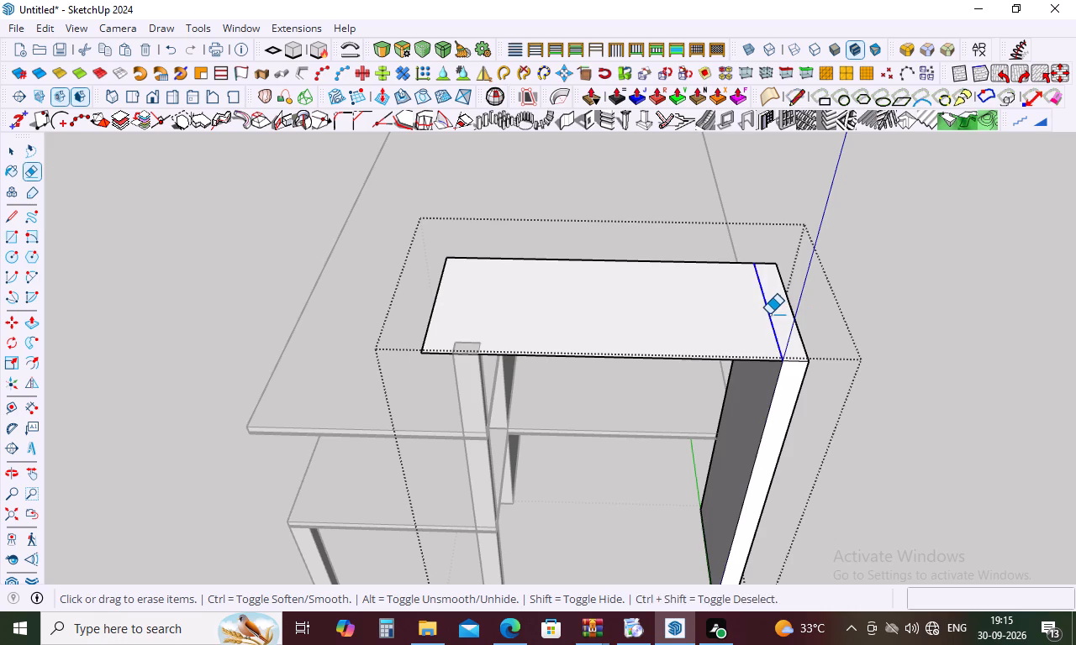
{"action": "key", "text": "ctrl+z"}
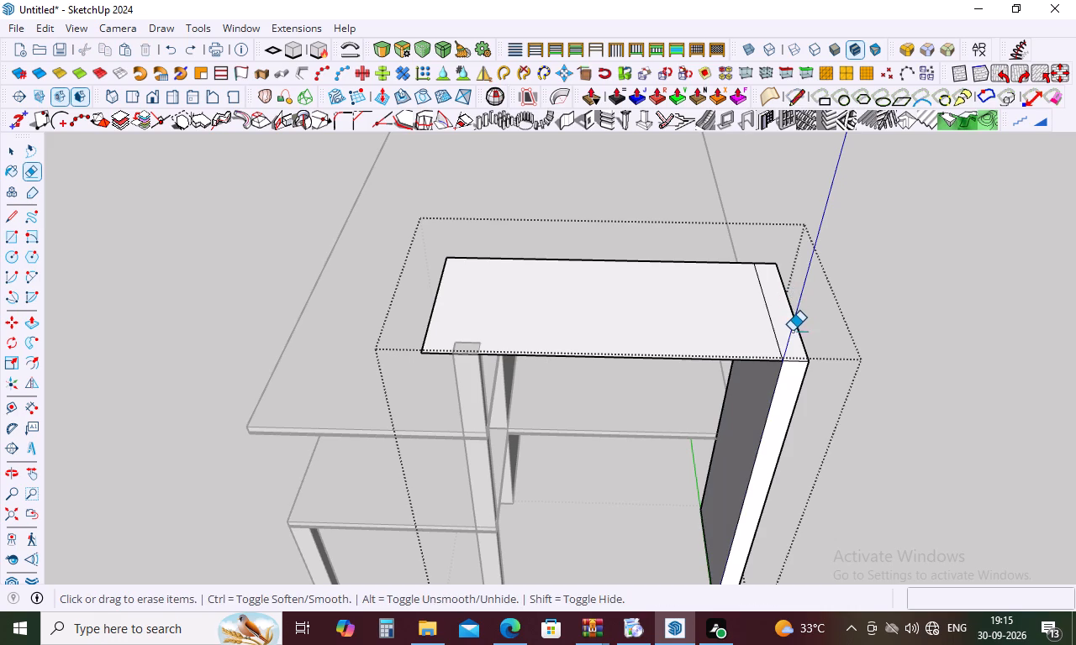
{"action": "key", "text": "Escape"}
Push/pull the new top strip up 1' and raise it a further 0.5' to form the overhead beam.
{"action": "key", "text": "p"}
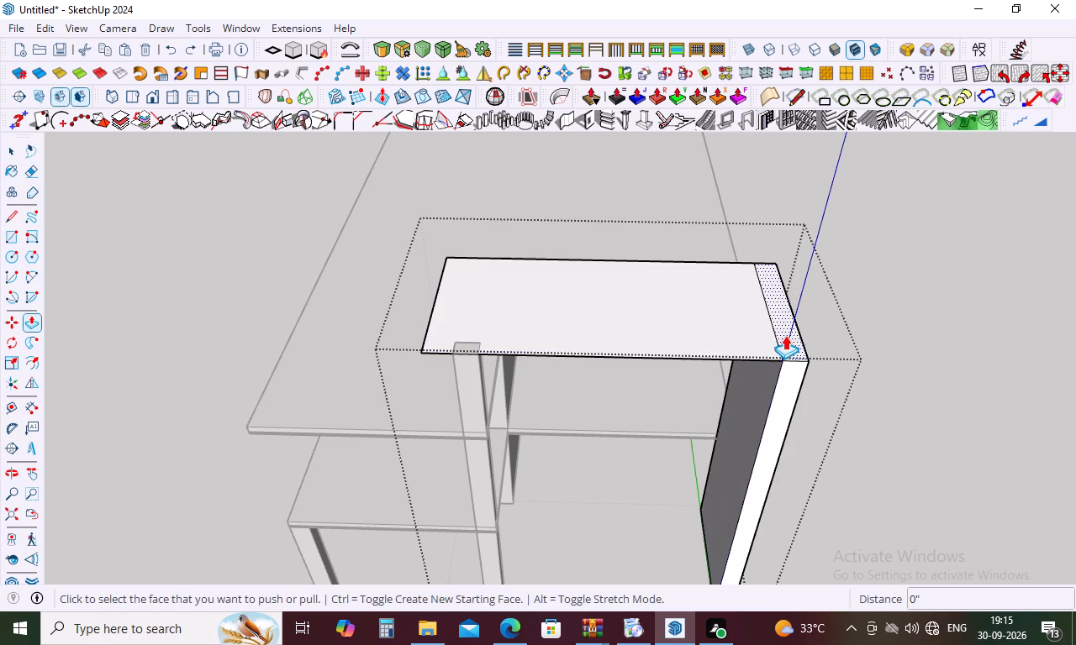
{"action": "left_click", "coordinate": [747, 337]}
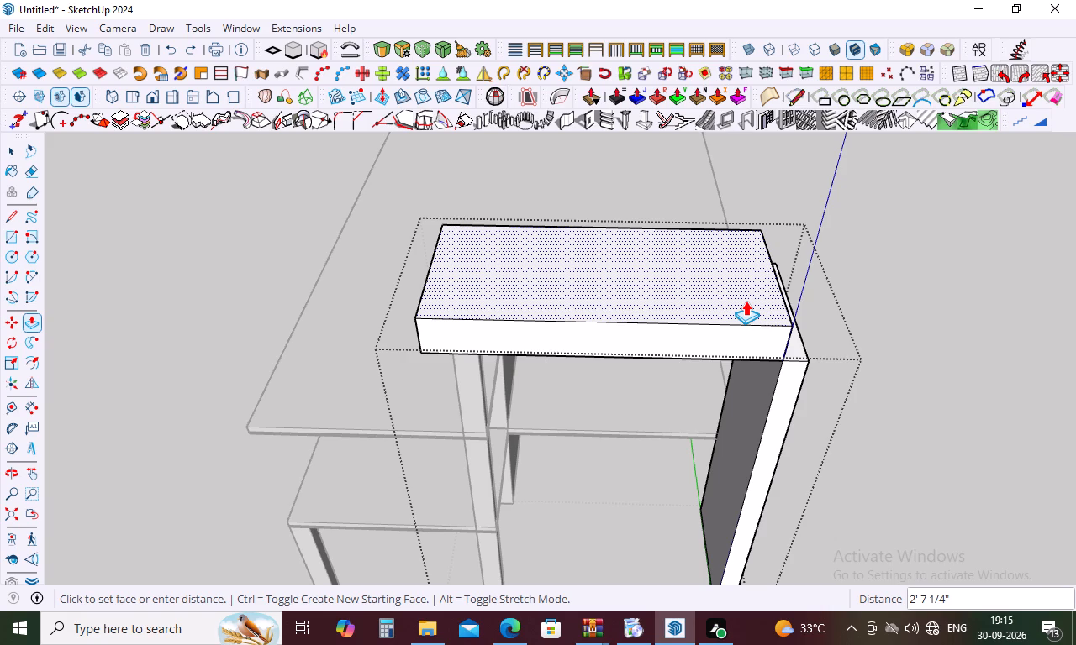
{"action": "key", "text": "1"}
{"action": "key", "text": "BackSpace"}
{"action": "type", "text": "1'"}
{"action": "key", "text": "Return"}
{"action": "middle_click_drag", "start_coordinate": [796, 317], "coordinate": [793, 202]}
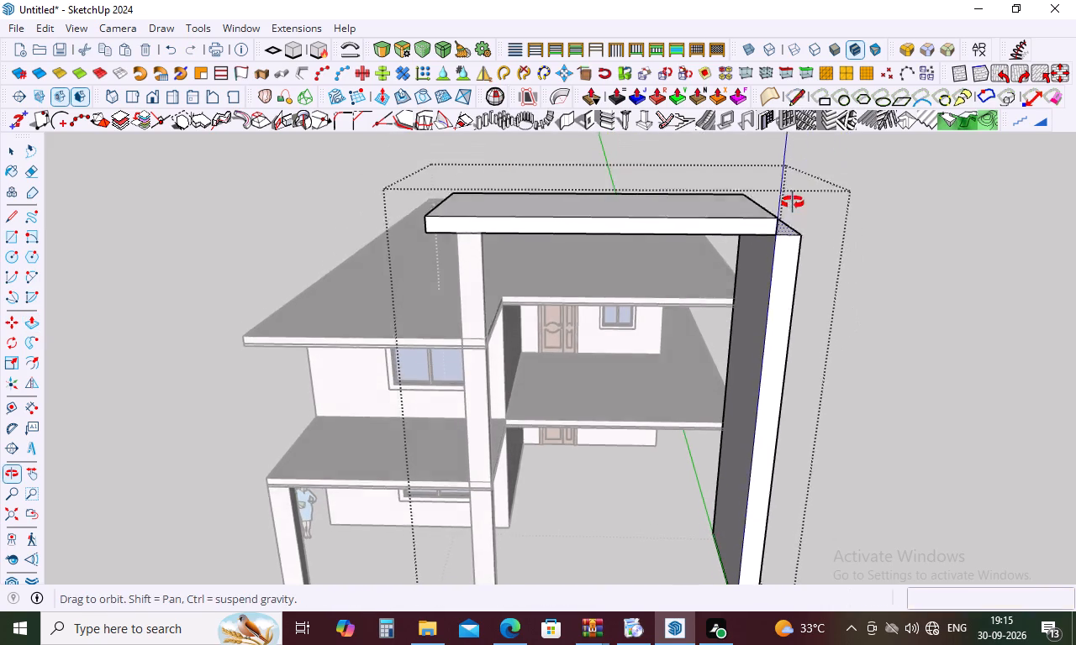
{"action": "middle_click_drag", "start_coordinate": [793, 202], "coordinate": [793, 202]}
{"action": "left_click", "coordinate": [699, 193]}
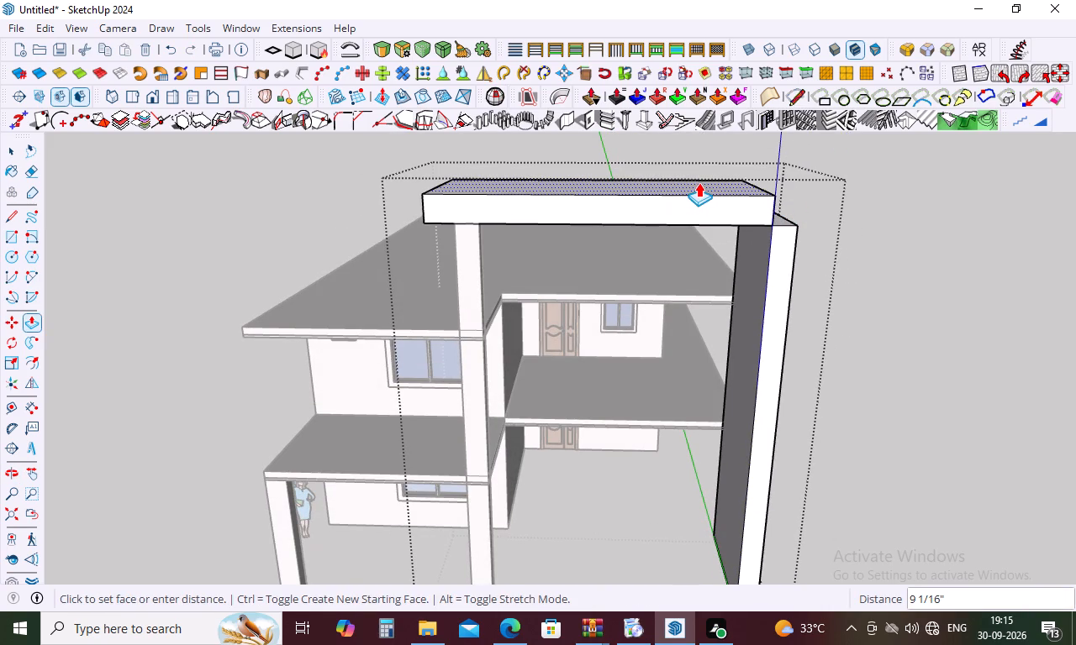
{"action": "type", "text": ".5'"}
{"action": "key", "text": "Return"}
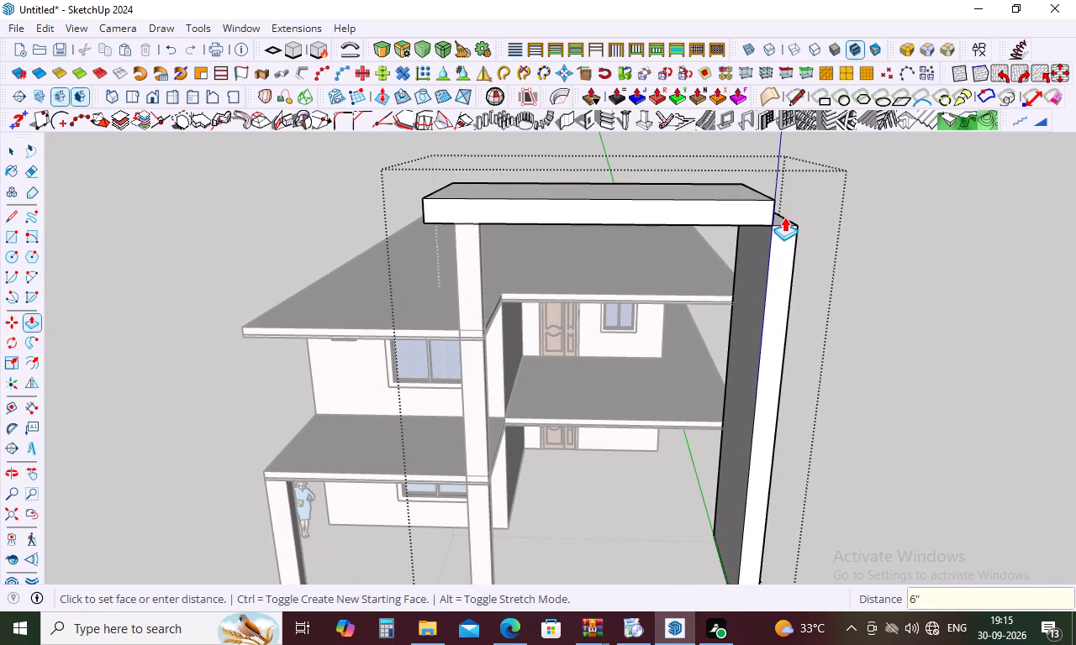
Push/pull the outer wall's top face up 1' 6" to align with the overhead beam's top.
{"action": "middle_click_drag", "start_coordinate": [790, 201], "coordinate": [793, 275]}
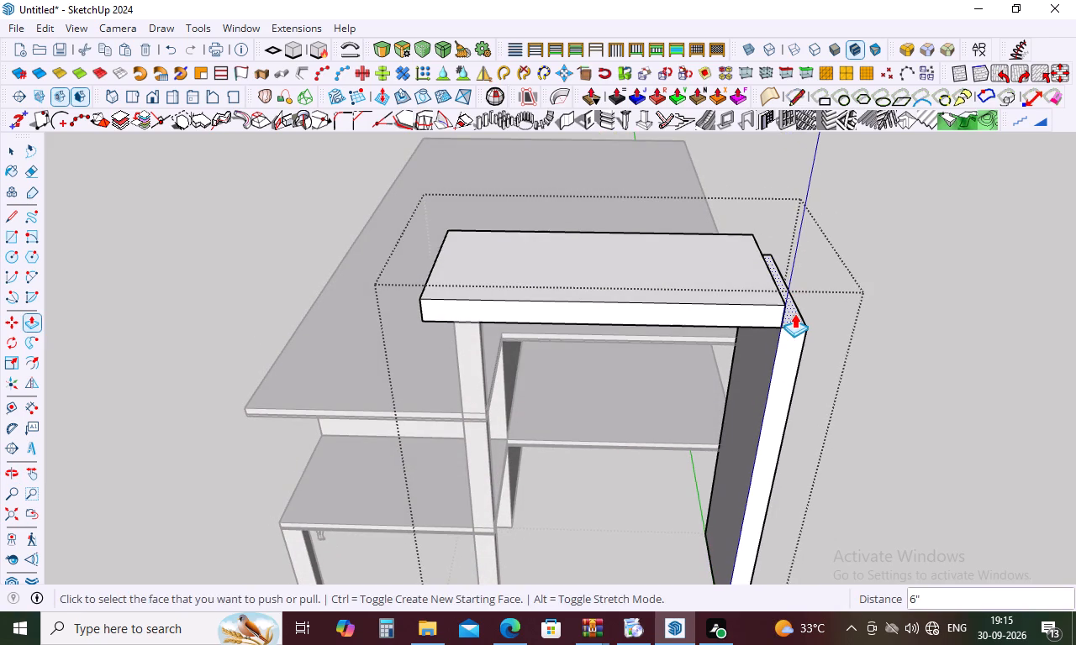
{"action": "left_click", "coordinate": [794, 313]}
{"action": "left_click", "coordinate": [734, 287]}
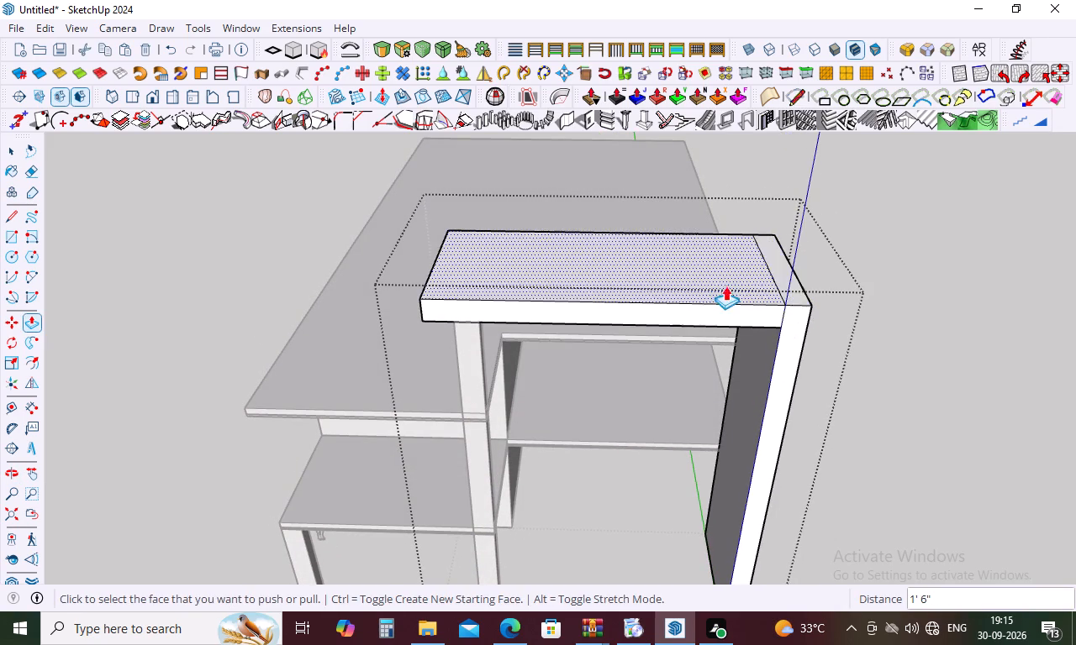
{"action": "key", "text": "Escape"}
Erase the seam between the overhead beam and outer wall on the top face, and try erasing along their front joint.
{"action": "key", "text": "r"}
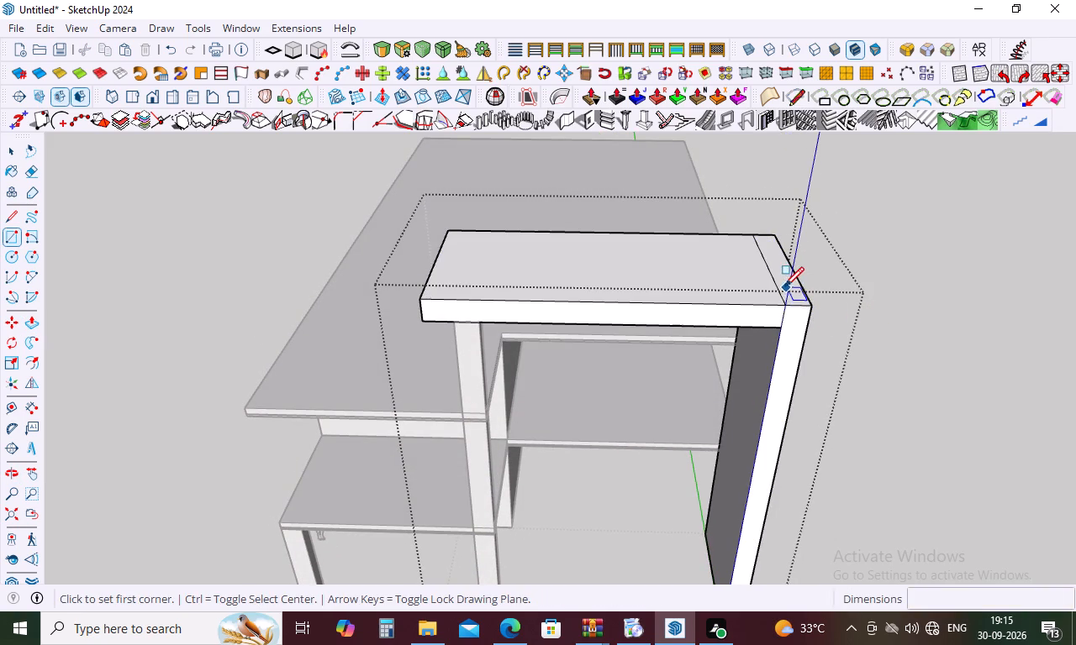
{"action": "key", "text": "Escape"}
{"action": "key", "text": "e"}
{"action": "left_click", "coordinate": [773, 281]}
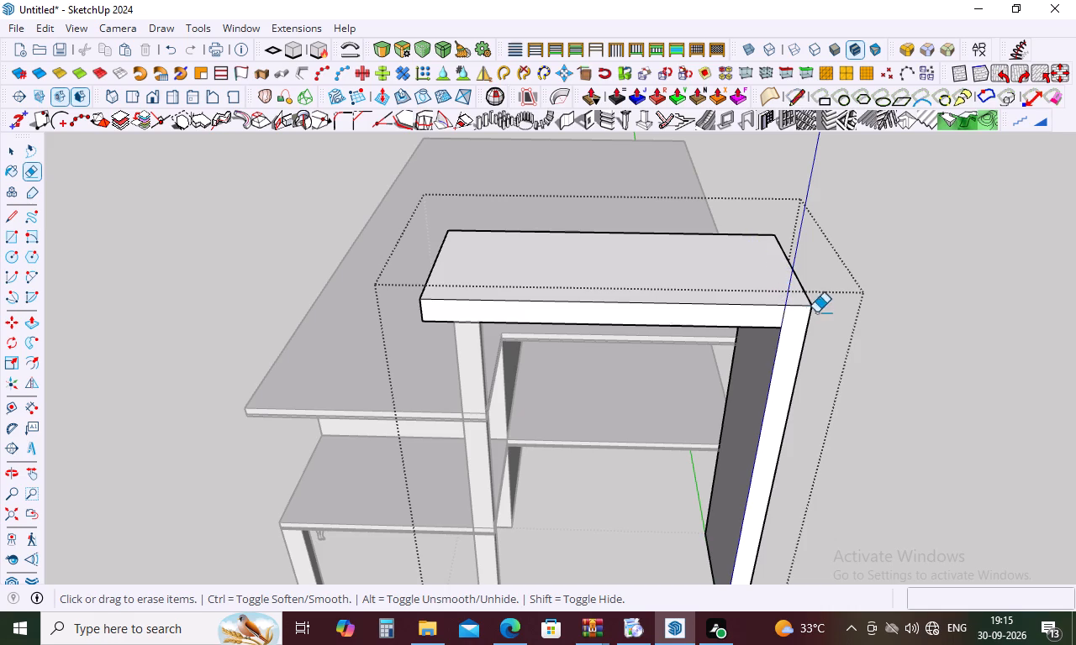
{"action": "middle_click_drag", "start_coordinate": [821, 300], "coordinate": [793, 223]}
{"action": "scroll", "coordinate": [756, 211], "scroll_direction": "up", "scroll_amount": 5}
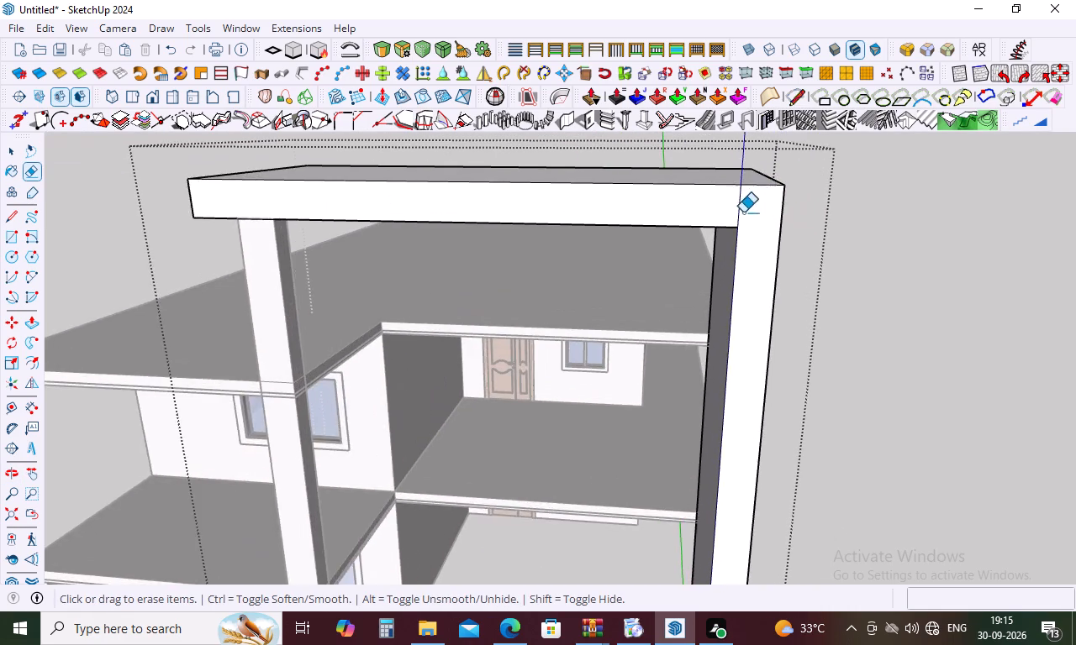
{"action": "scroll", "coordinate": [743, 212], "scroll_direction": "up", "scroll_amount": 4}
{"action": "left_click", "coordinate": [744, 201]}
{"action": "left_click", "coordinate": [739, 201]}
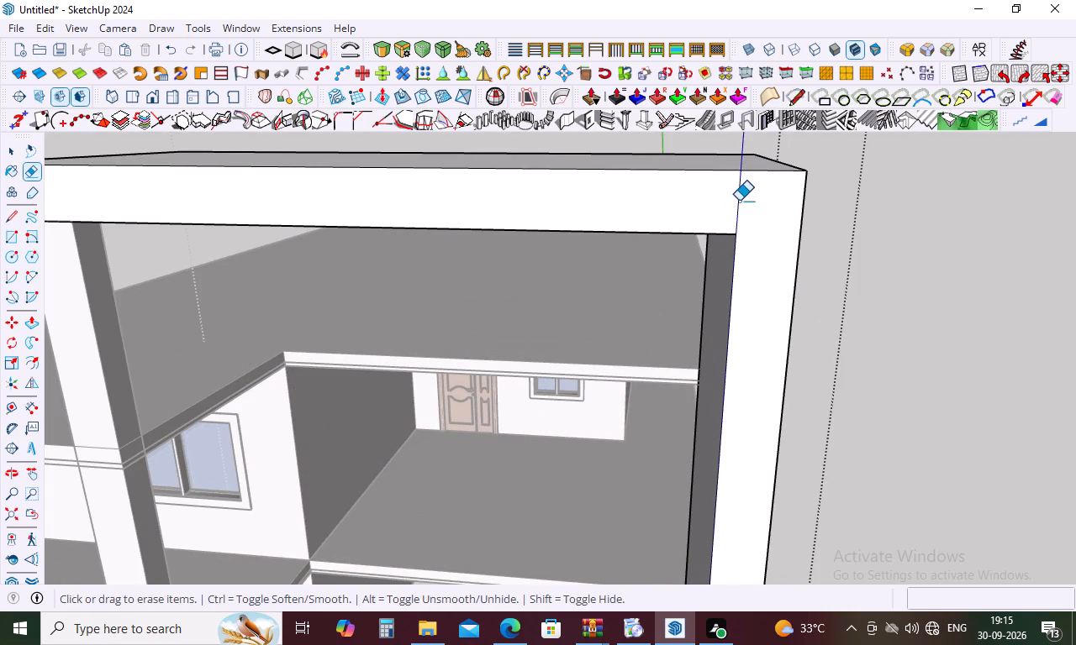
{"action": "left_click_drag", "start_coordinate": [745, 197], "coordinate": [731, 200]}
{"action": "scroll", "coordinate": [750, 197], "scroll_direction": "down", "scroll_amount": 3}
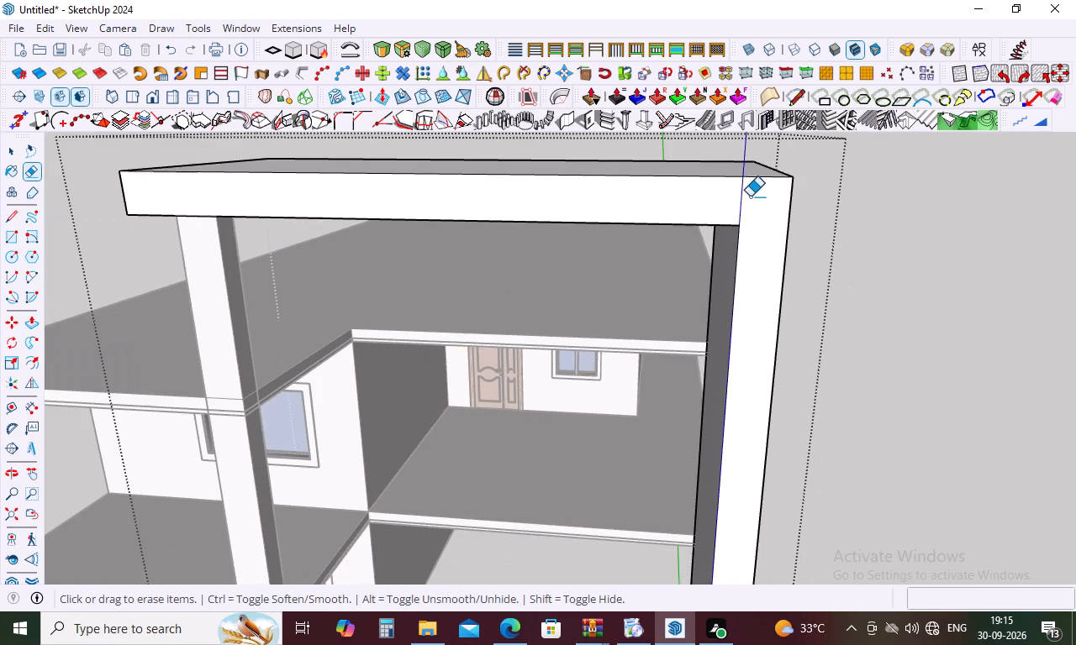
{"action": "scroll", "coordinate": [750, 197], "scroll_direction": "down", "scroll_amount": 1}
Examine the joined beam and outer wall from several sides, leave group editing and inspect the frame against the house front.
{"action": "middle_click_drag", "start_coordinate": [759, 191], "coordinate": [608, 271]}
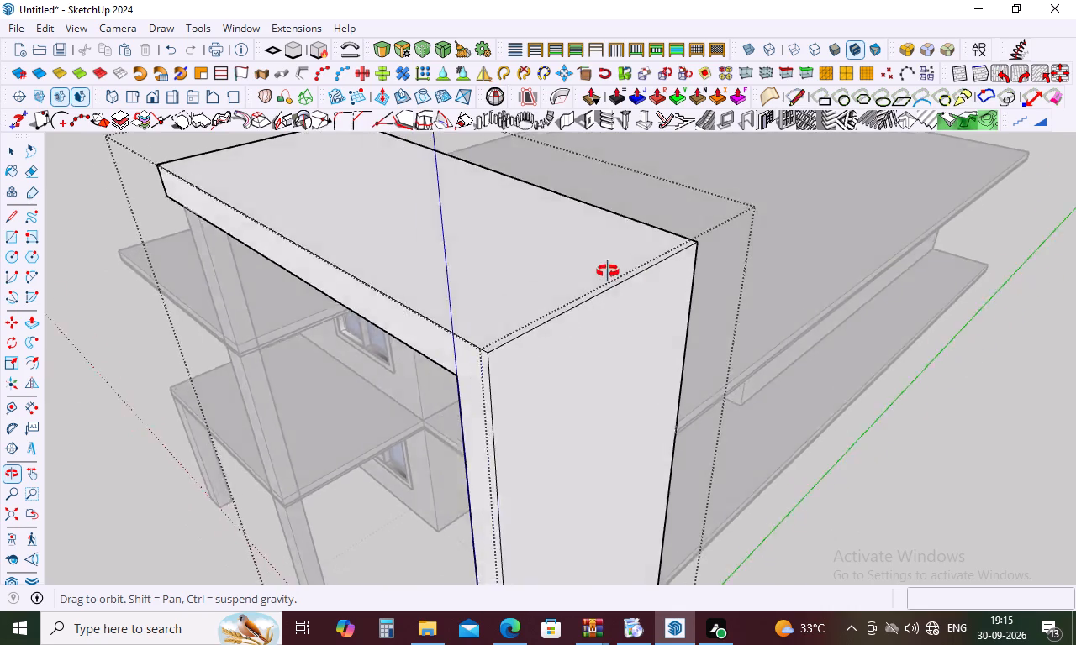
{"action": "middle_click_drag", "start_coordinate": [608, 271], "coordinate": [922, 157]}
{"action": "scroll", "coordinate": [663, 267], "scroll_direction": "down", "scroll_amount": 15}
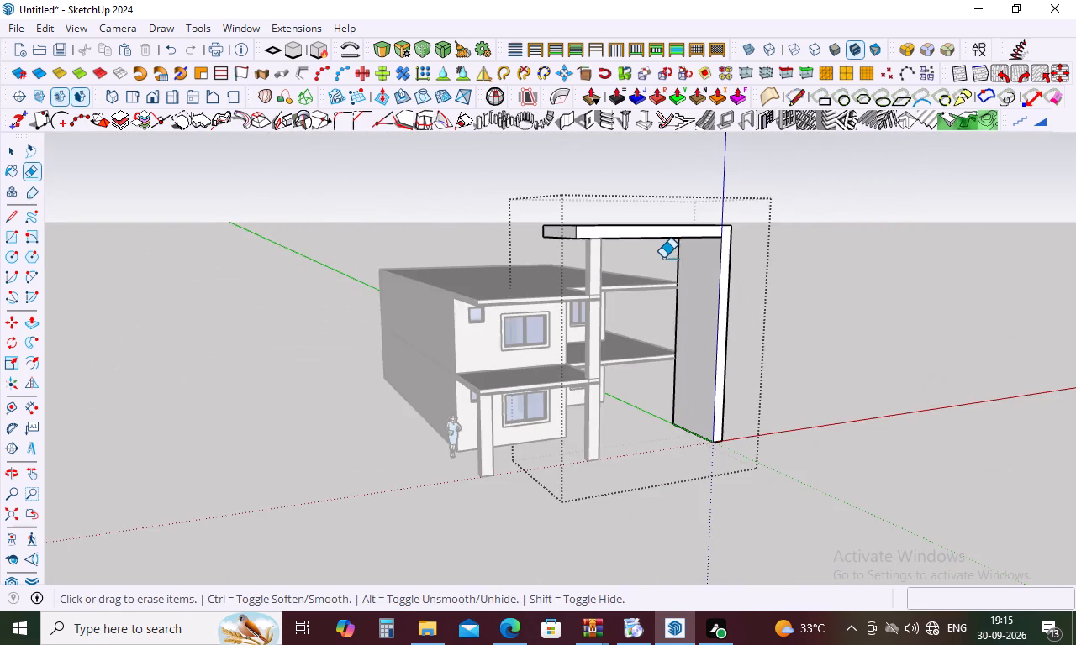
{"action": "middle_click_drag", "start_coordinate": [817, 333], "coordinate": [530, 359]}
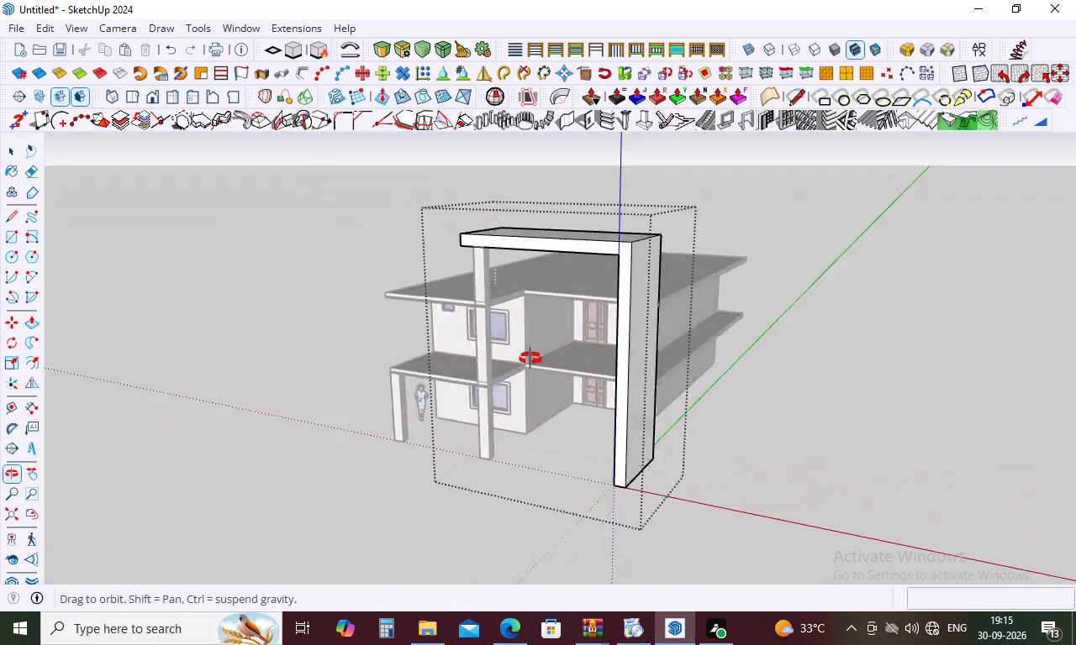
{"action": "middle_click_drag", "start_coordinate": [530, 359], "coordinate": [834, 433]}
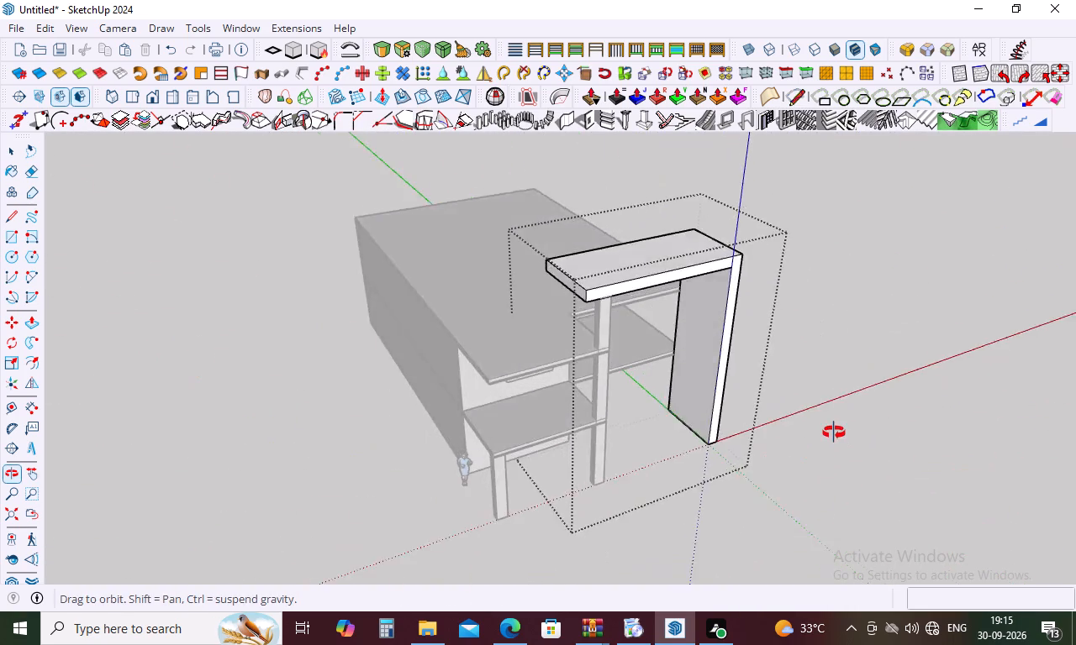
{"action": "middle_click_drag", "start_coordinate": [834, 433], "coordinate": [720, 368]}
{"action": "key", "text": "space"}
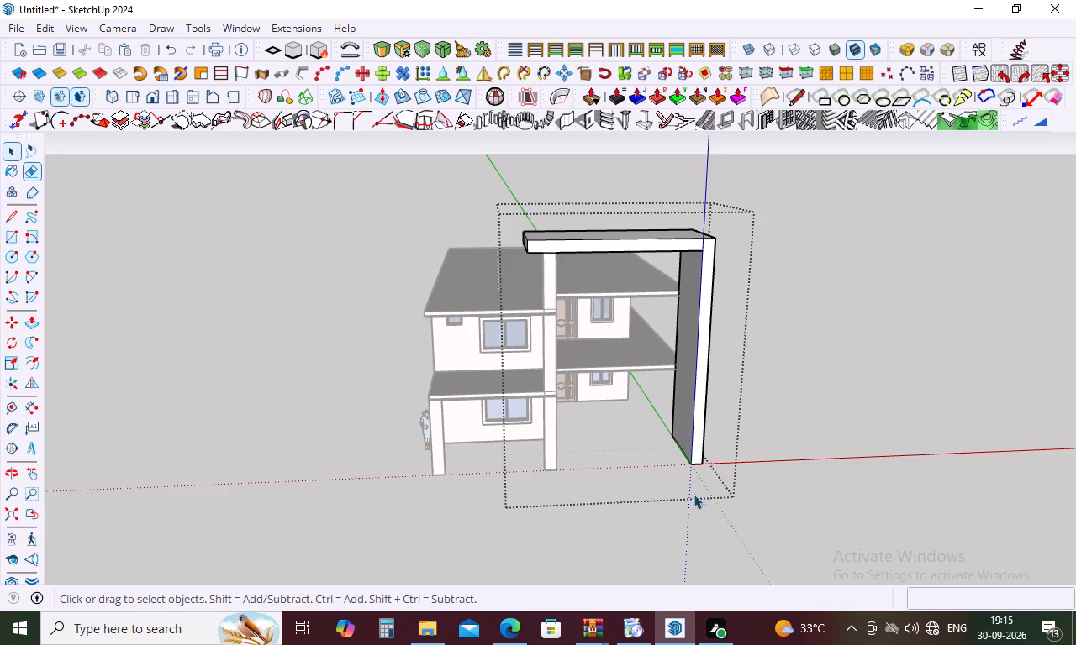
{"action": "left_click", "coordinate": [662, 532]}
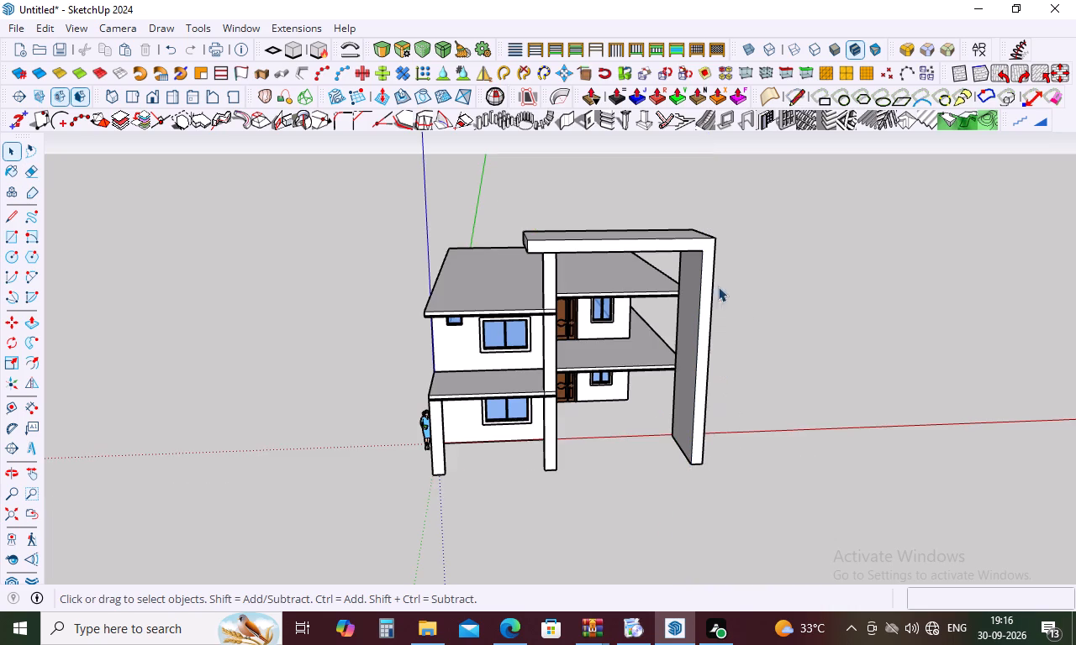
{"action": "scroll", "coordinate": [694, 228], "scroll_direction": "up", "scroll_amount": 4}
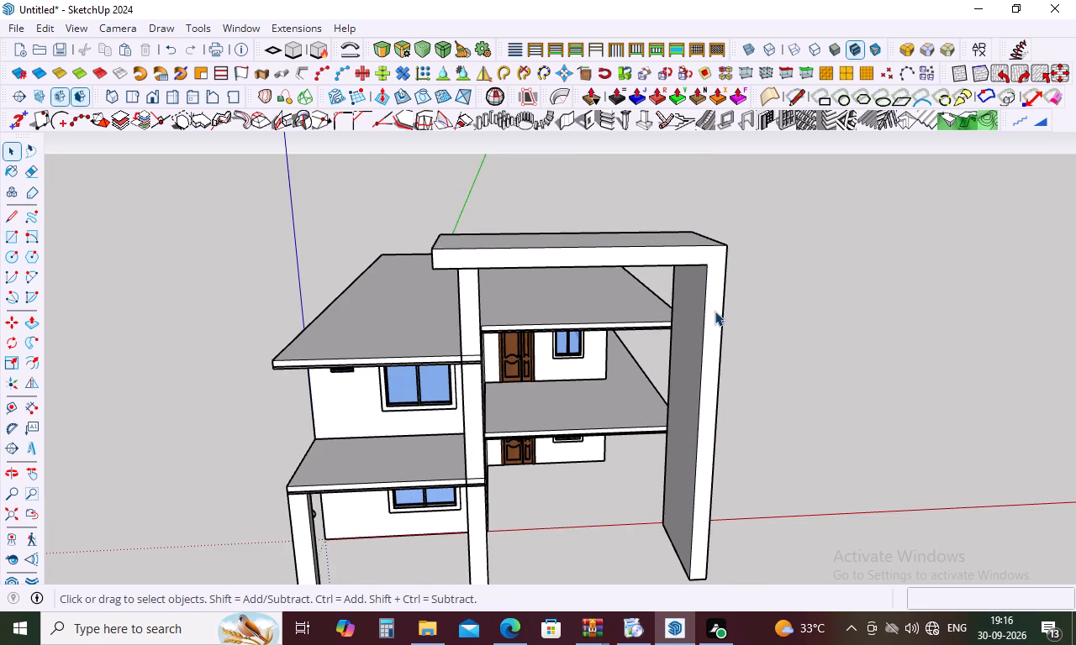
{"action": "scroll", "coordinate": [715, 267], "scroll_direction": "up", "scroll_amount": 3}
{"action": "middle_click_drag", "start_coordinate": [741, 225], "coordinate": [714, 202]}
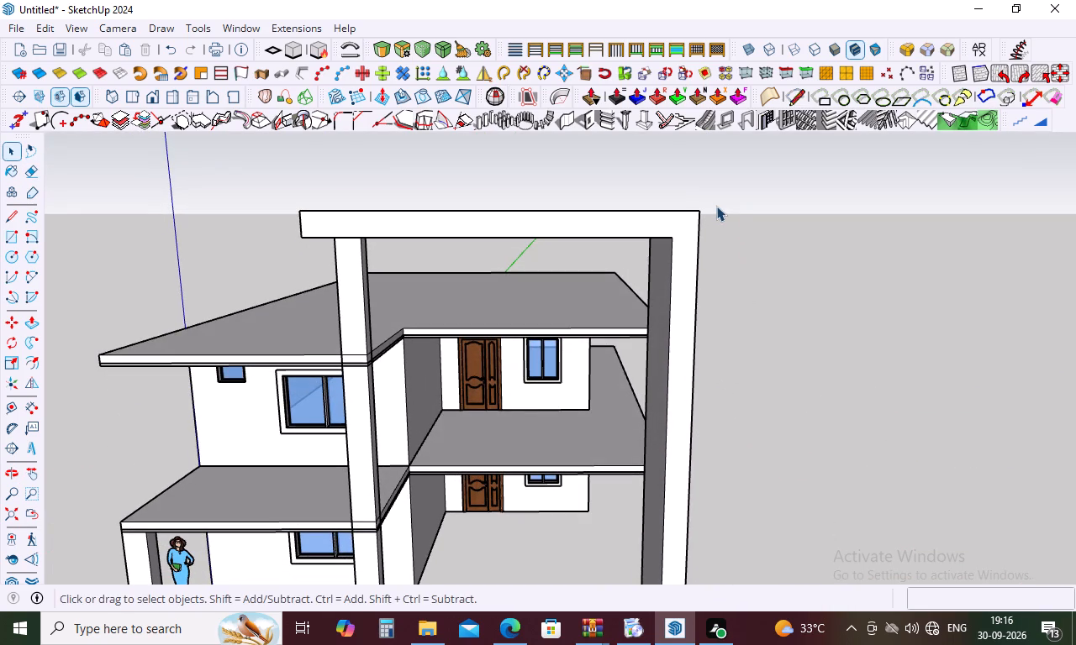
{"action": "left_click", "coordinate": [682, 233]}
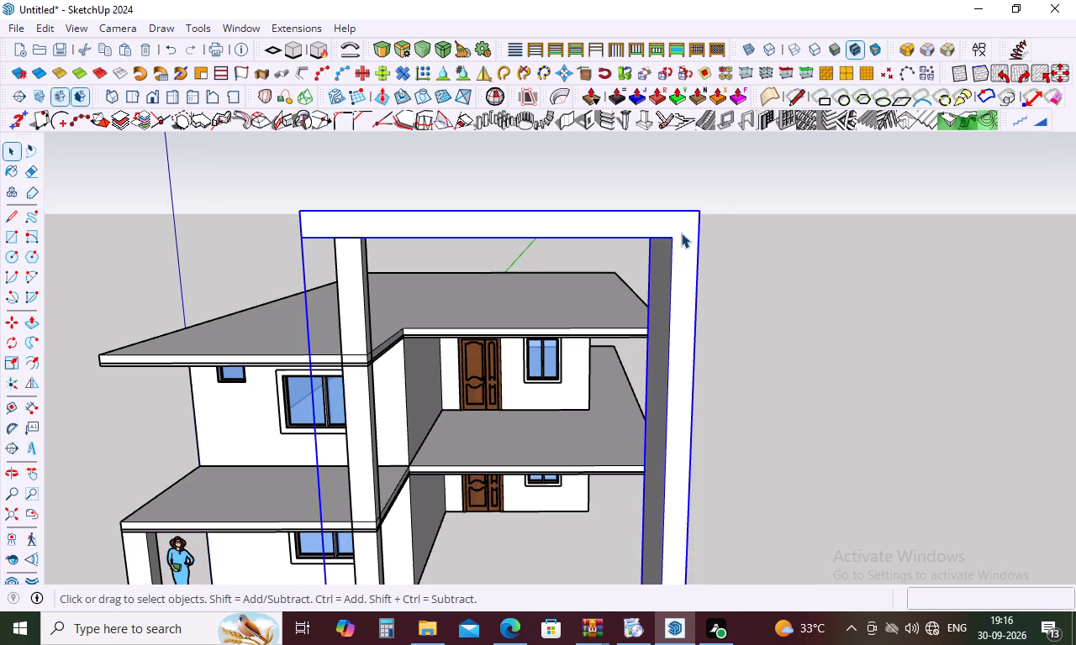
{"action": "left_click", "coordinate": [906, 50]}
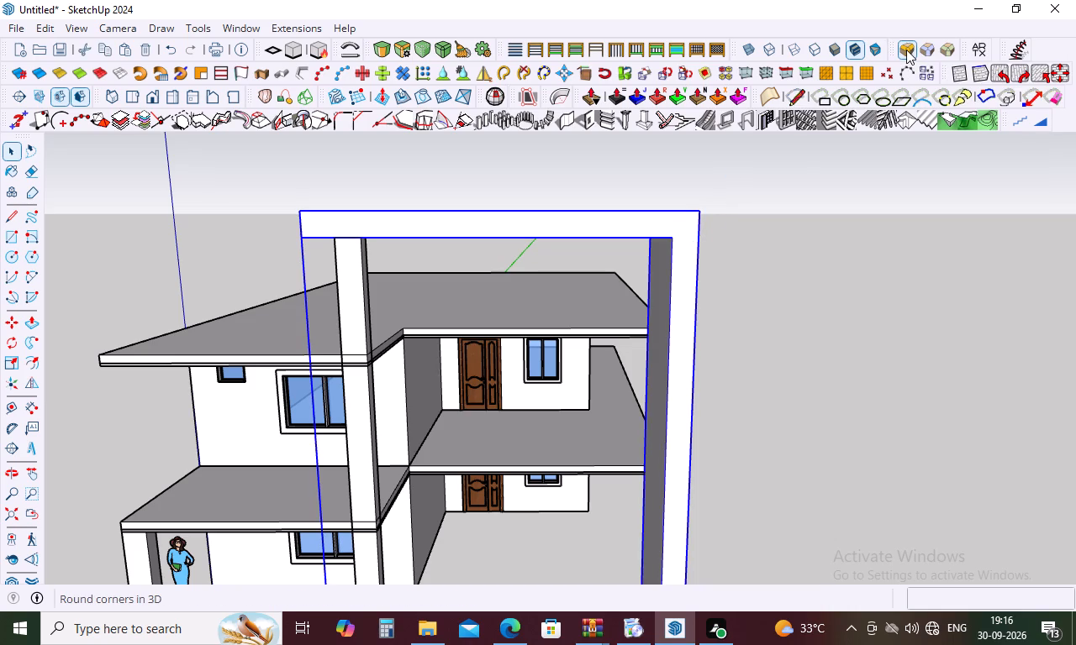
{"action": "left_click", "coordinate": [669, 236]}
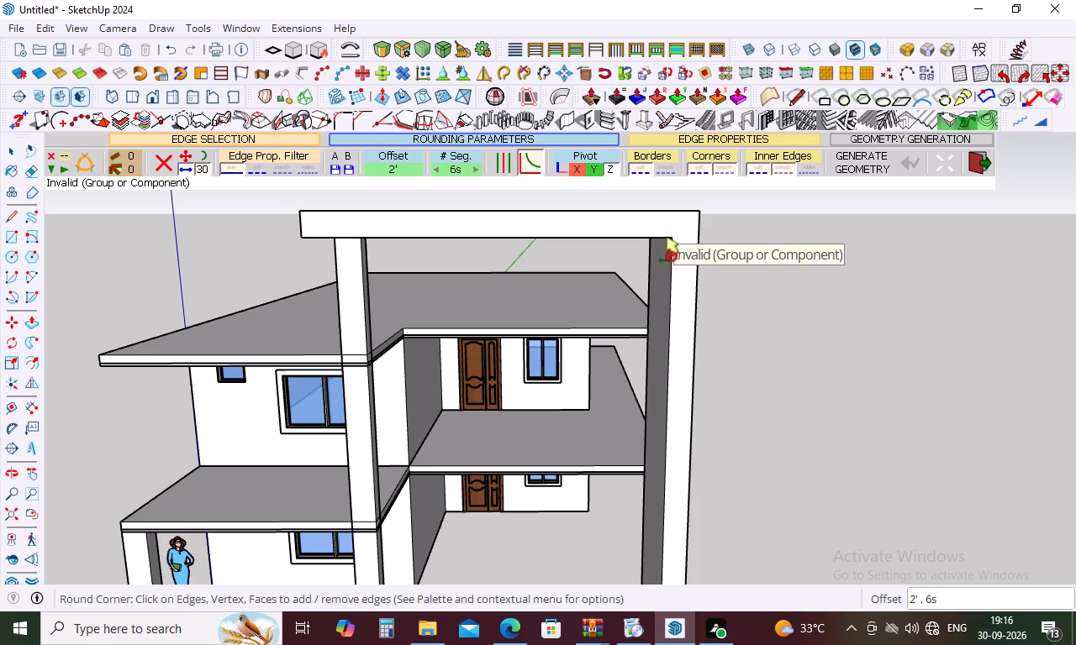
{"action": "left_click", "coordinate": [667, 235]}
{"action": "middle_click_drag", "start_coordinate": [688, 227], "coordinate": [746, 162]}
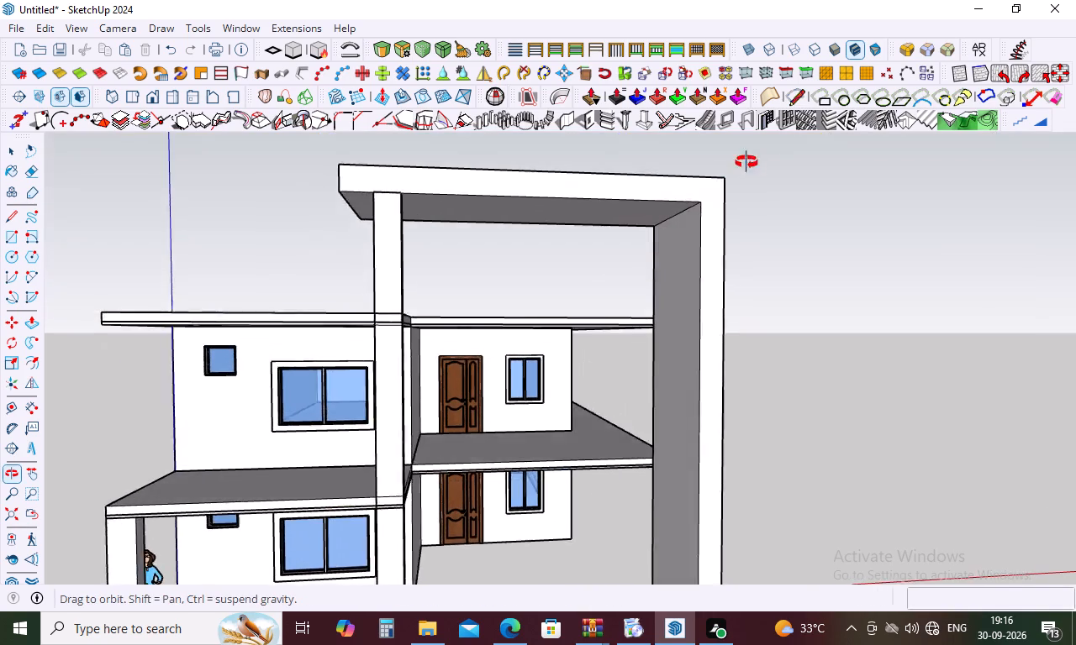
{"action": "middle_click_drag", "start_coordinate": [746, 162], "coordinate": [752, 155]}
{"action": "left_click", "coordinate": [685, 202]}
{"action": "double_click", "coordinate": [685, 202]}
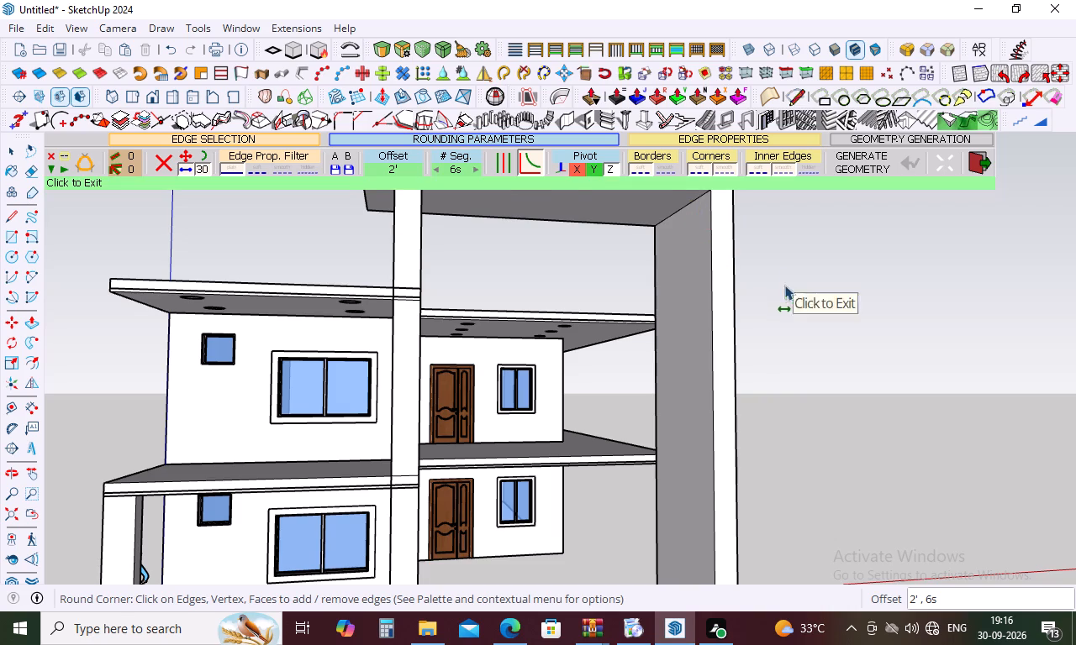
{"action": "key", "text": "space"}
Inside the frame group, round the inner corner between overhead beam and outer wall with a 2' offset and 6 segments.
{"action": "left_click", "coordinate": [740, 321]}
{"action": "double_click", "coordinate": [734, 321]}
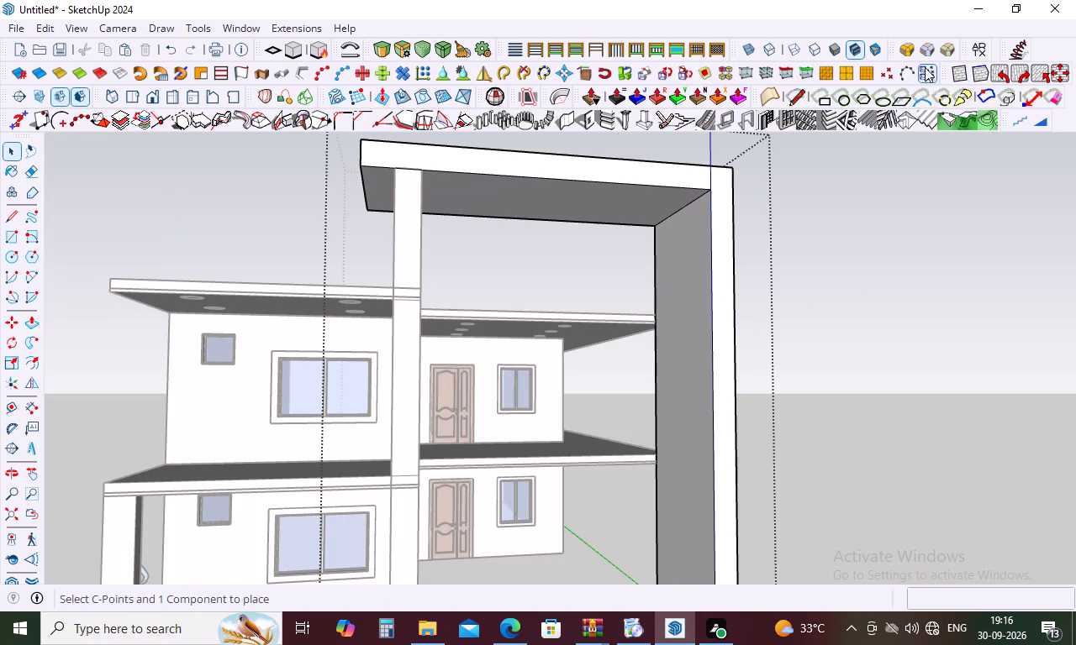
{"action": "left_click", "coordinate": [899, 41]}
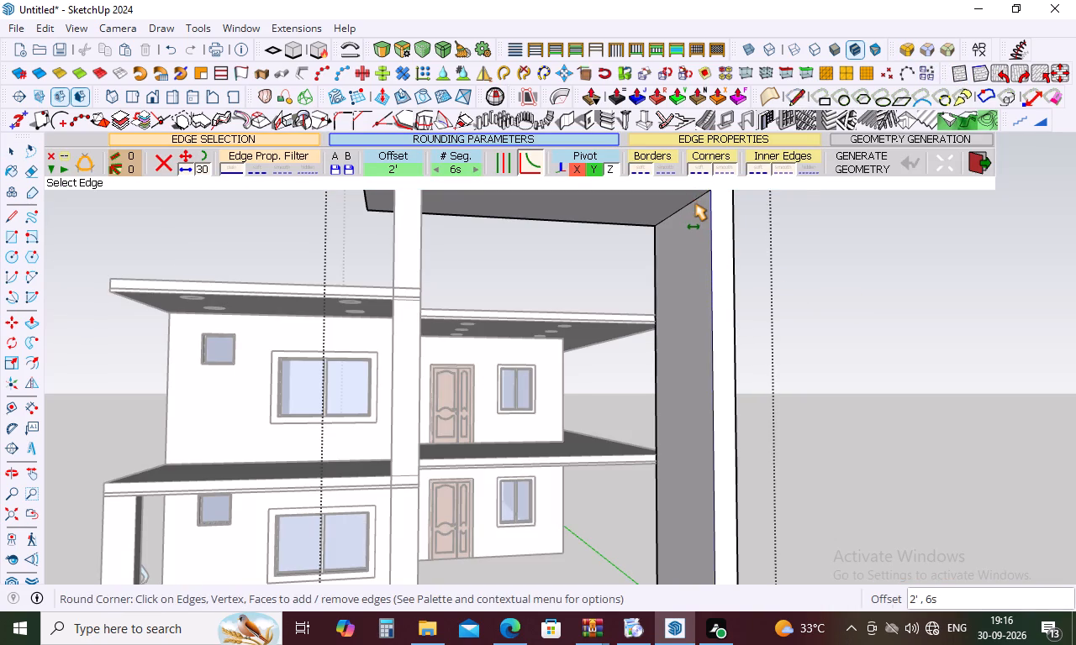
{"action": "left_click", "coordinate": [694, 197]}
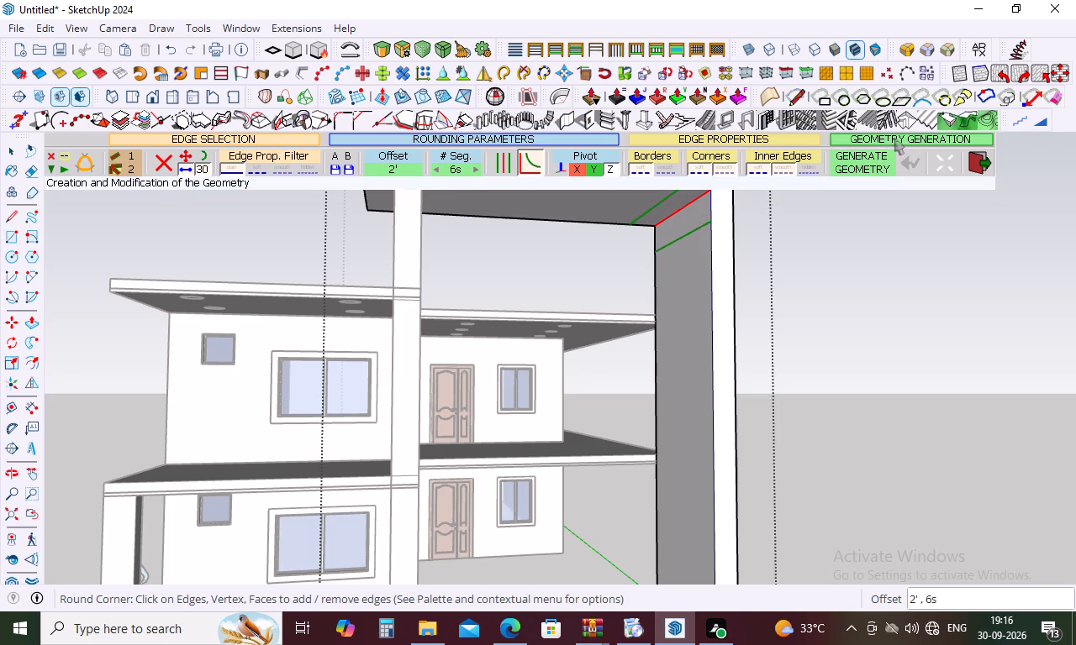
{"action": "left_click", "coordinate": [874, 153]}
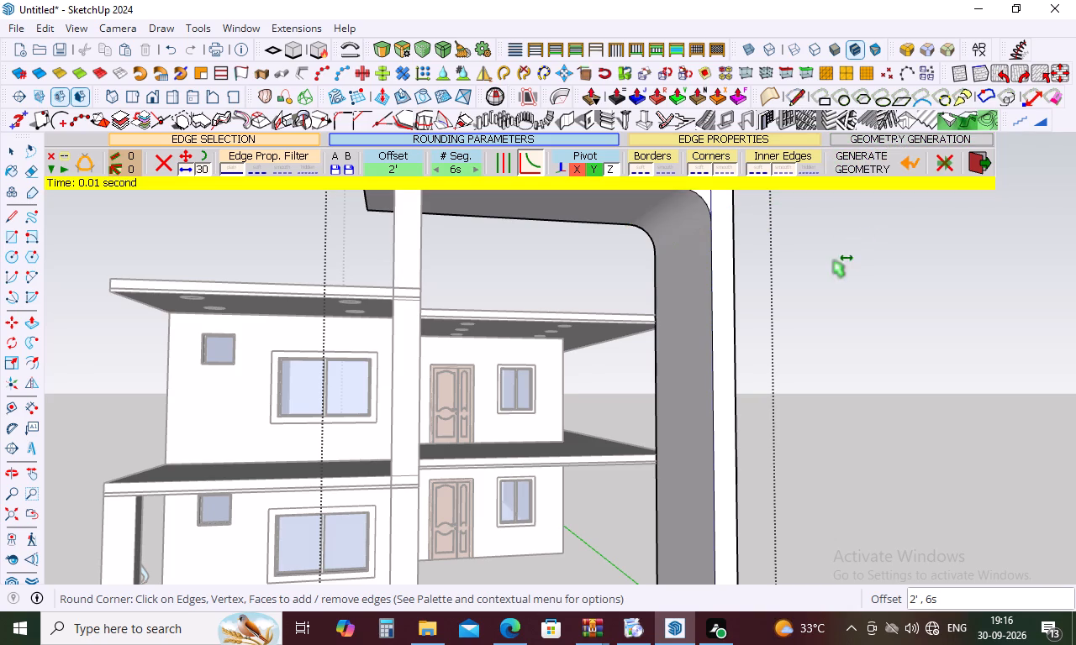
{"action": "scroll", "coordinate": [829, 268], "scroll_direction": "down", "scroll_amount": 8}
{"action": "middle_click_drag", "start_coordinate": [899, 259], "coordinate": [753, 343]}
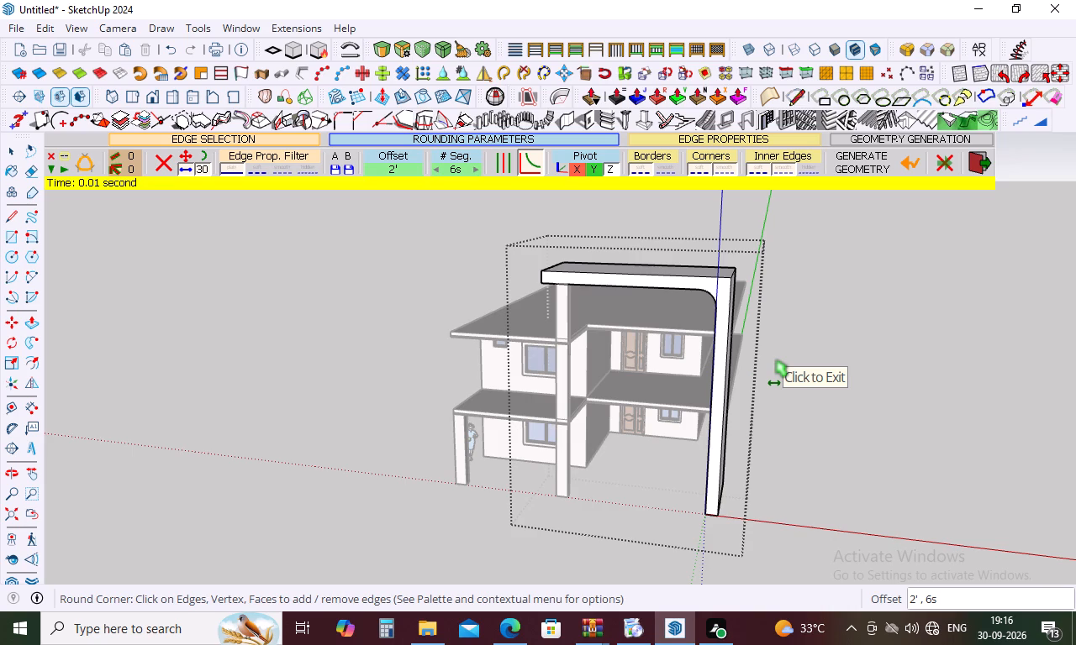
{"action": "key", "text": "space"}
{"action": "left_click", "coordinate": [845, 374]}
Examine the rounded frame, tall column, roof slabs and soffit lights from the front, above and below.
{"action": "middle_click_drag", "start_coordinate": [818, 393], "coordinate": [878, 278]}
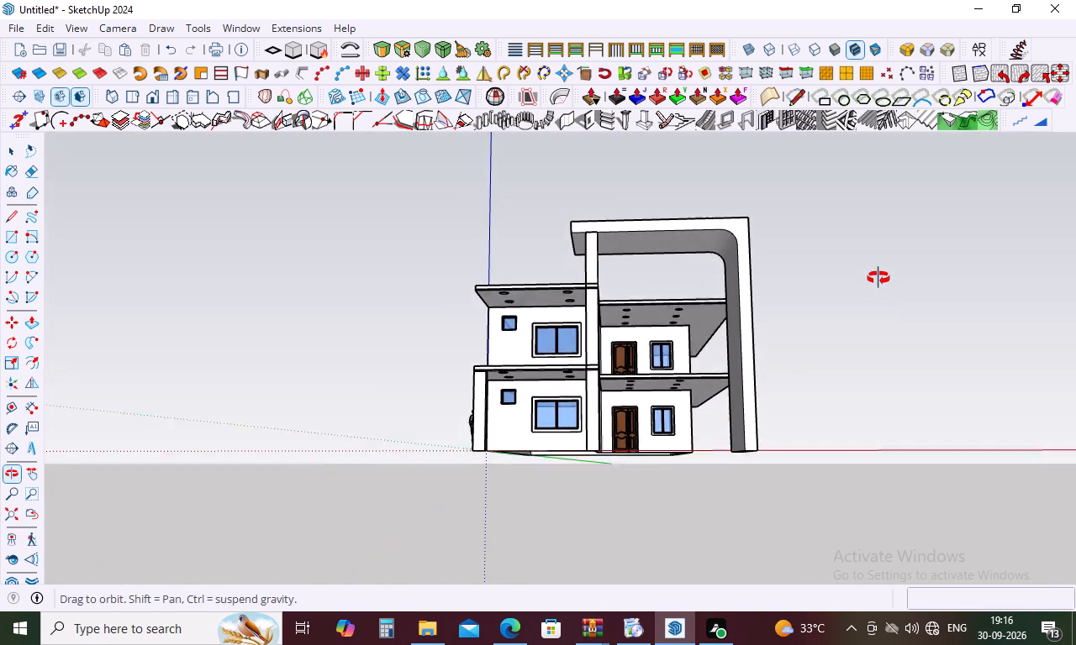
{"action": "middle_click_drag", "start_coordinate": [878, 278], "coordinate": [874, 288]}
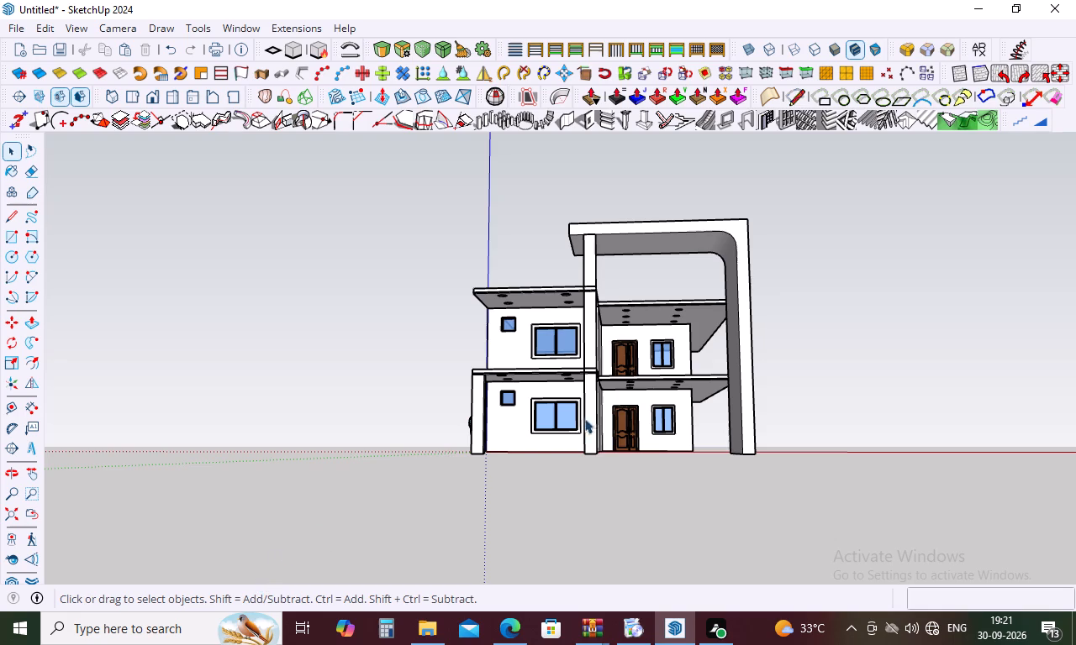
{"action": "middle_click_drag", "start_coordinate": [700, 350], "coordinate": [699, 325]}
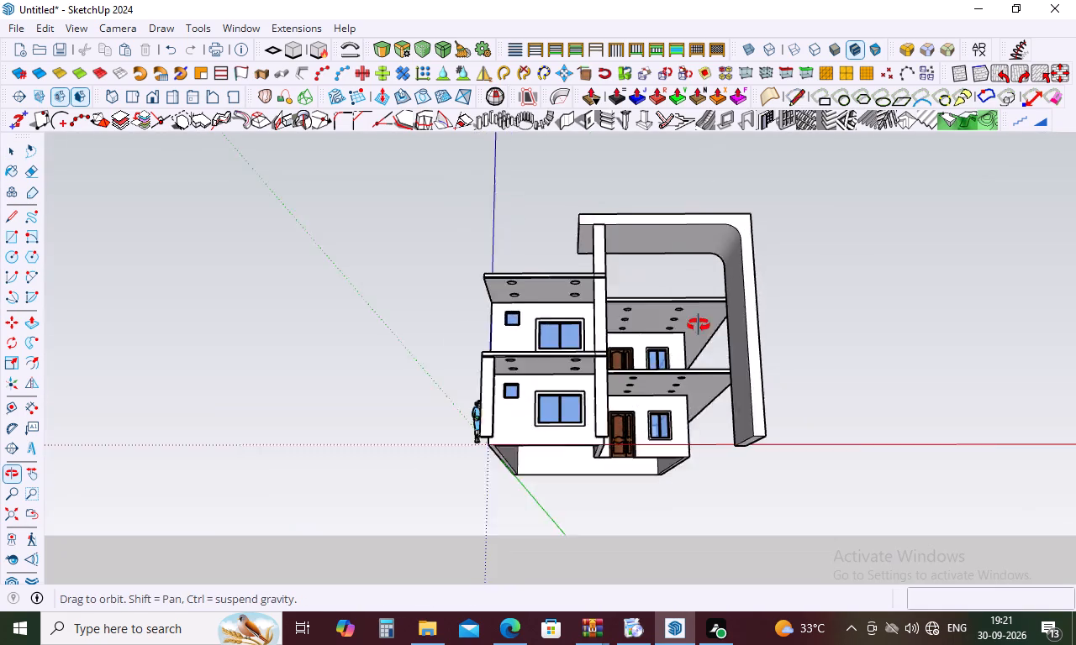
{"action": "middle_click_drag", "start_coordinate": [699, 325], "coordinate": [710, 442]}
{"action": "middle_click", "coordinate": [629, 454]}
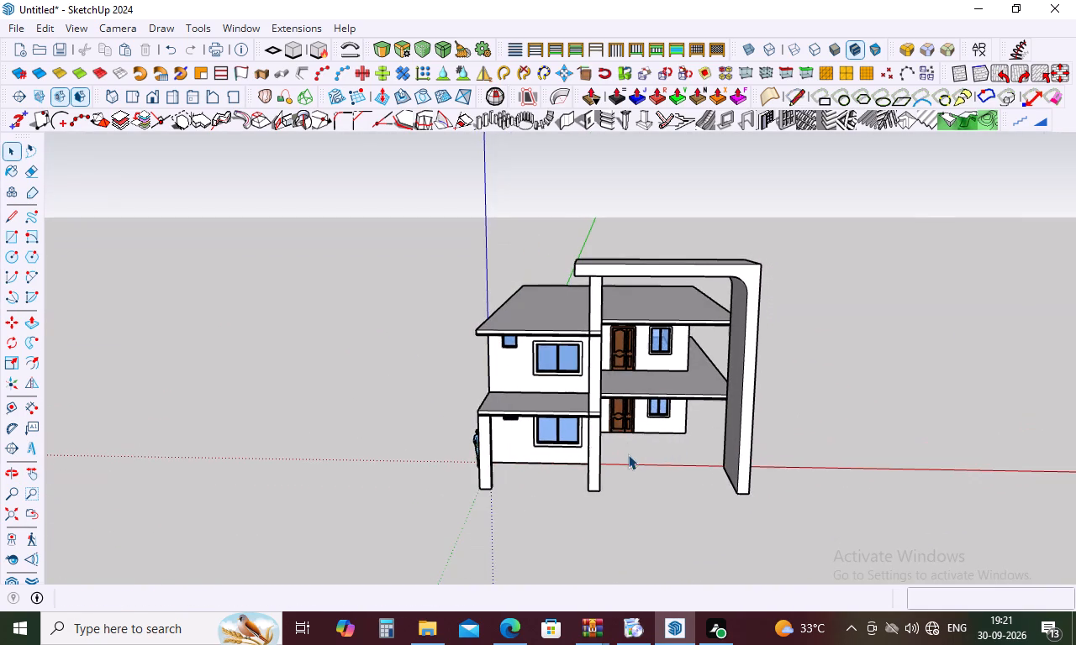
{"action": "middle_click_drag", "start_coordinate": [765, 474], "coordinate": [732, 468]}
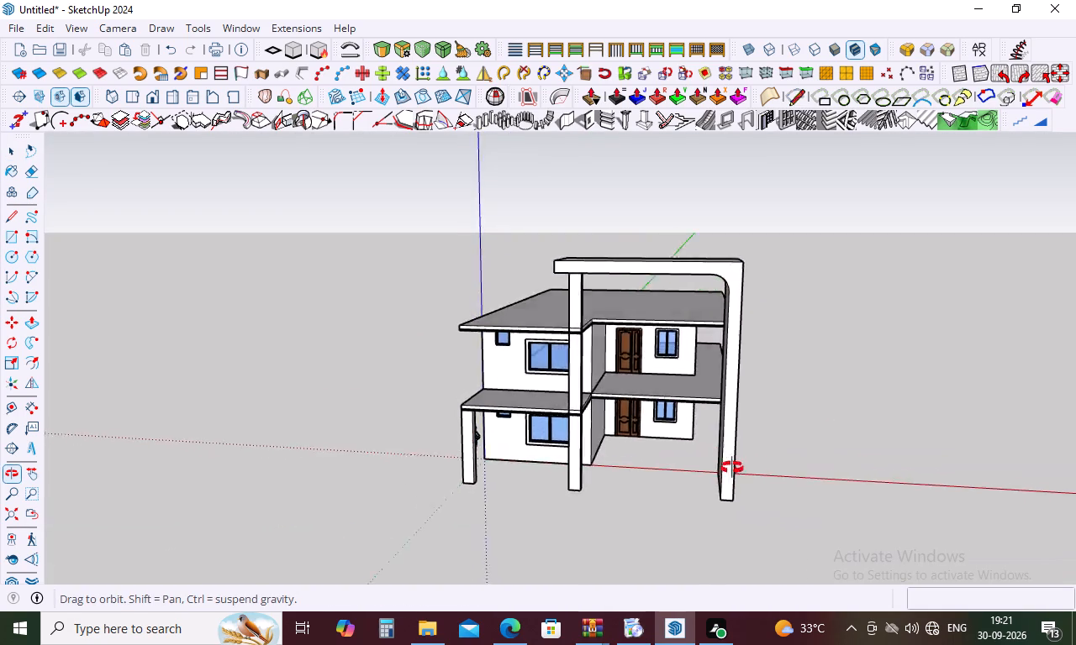
{"action": "middle_click_drag", "start_coordinate": [732, 468], "coordinate": [794, 429]}
{"action": "middle_click_drag", "start_coordinate": [772, 401], "coordinate": [746, 469]}
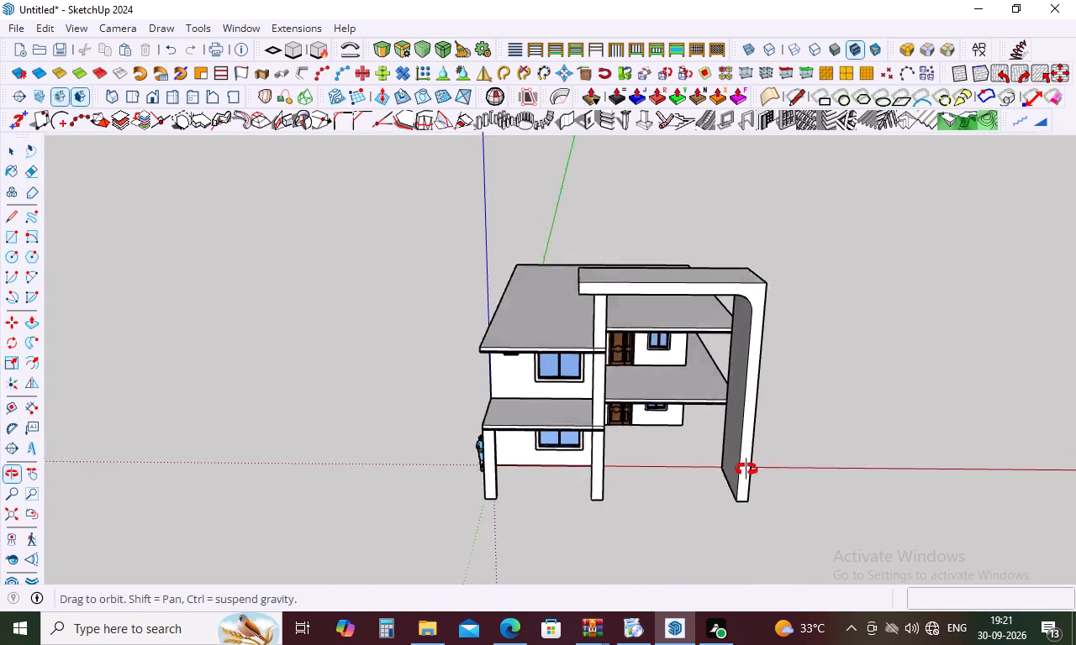
{"action": "middle_click_drag", "start_coordinate": [746, 469], "coordinate": [743, 450]}
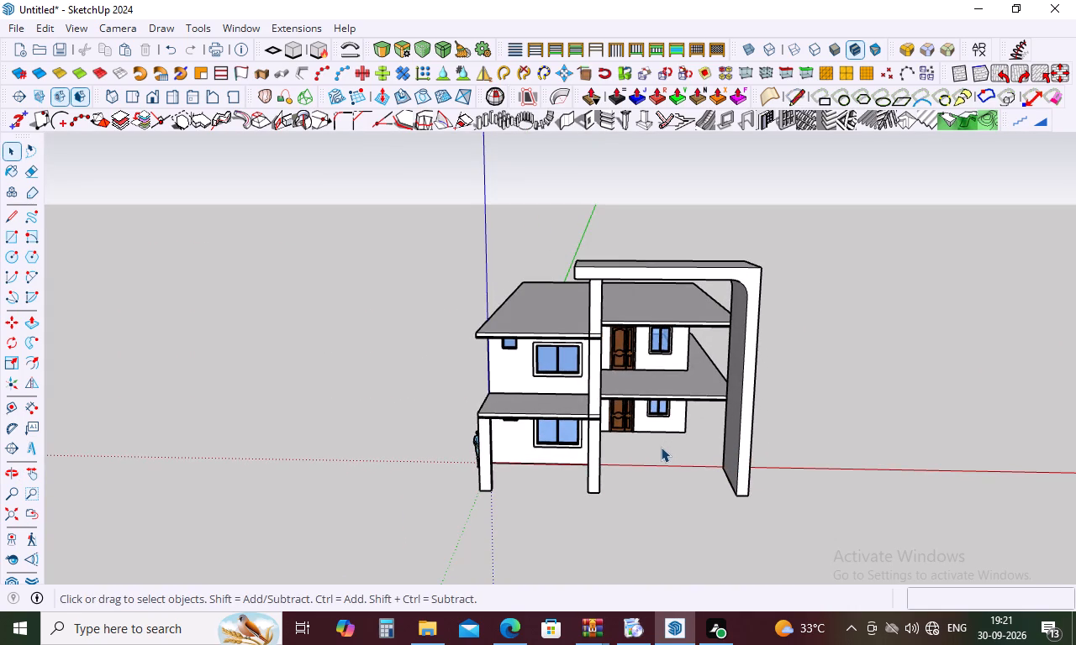
{"action": "middle_click_drag", "start_coordinate": [661, 448], "coordinate": [534, 391]}
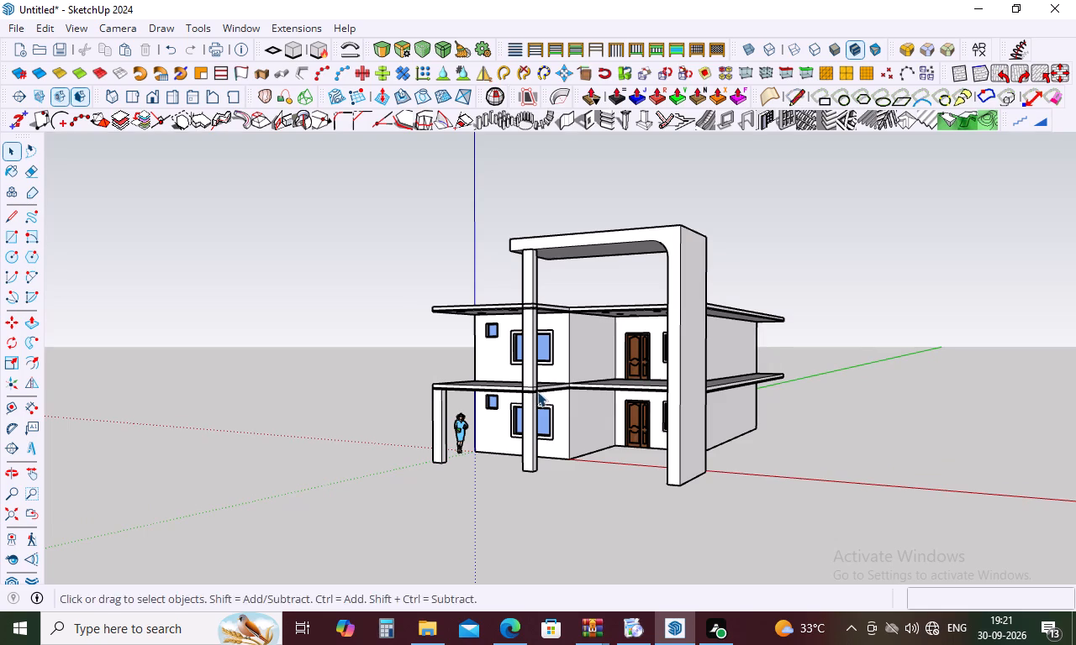
{"action": "middle_click_drag", "start_coordinate": [538, 391], "coordinate": [639, 370]}
{"action": "middle_click_drag", "start_coordinate": [573, 273], "coordinate": [598, 385]}
{"action": "scroll", "coordinate": [587, 338], "scroll_direction": "up", "scroll_amount": 9}
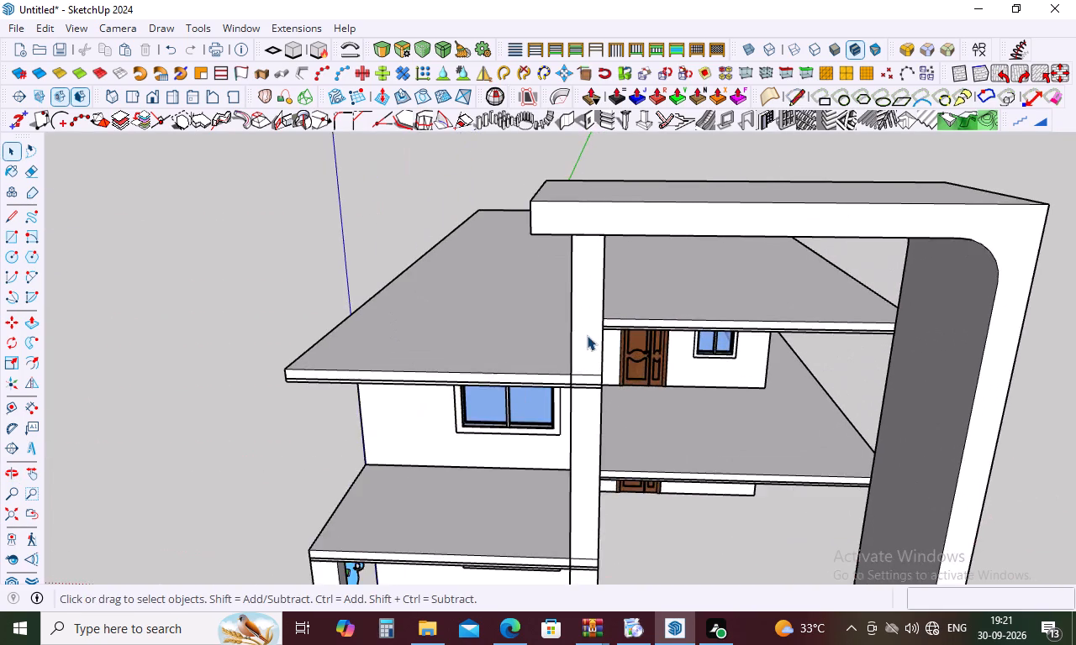
{"action": "scroll", "coordinate": [587, 335], "scroll_direction": "up", "scroll_amount": 5}
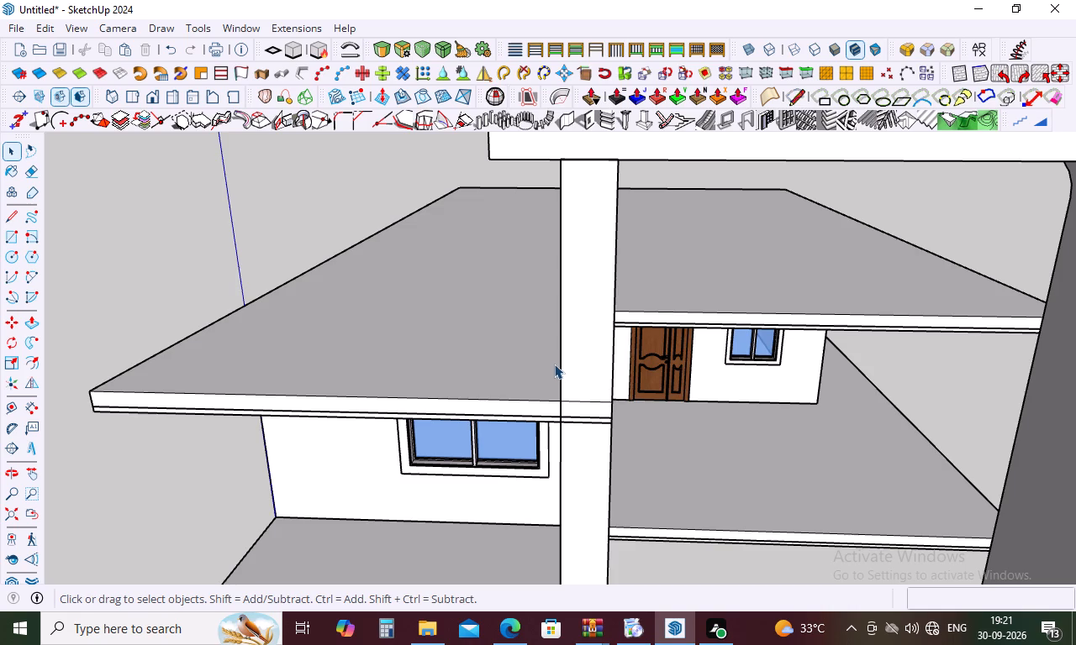
{"action": "scroll", "coordinate": [554, 364], "scroll_direction": "down", "scroll_amount": 9}
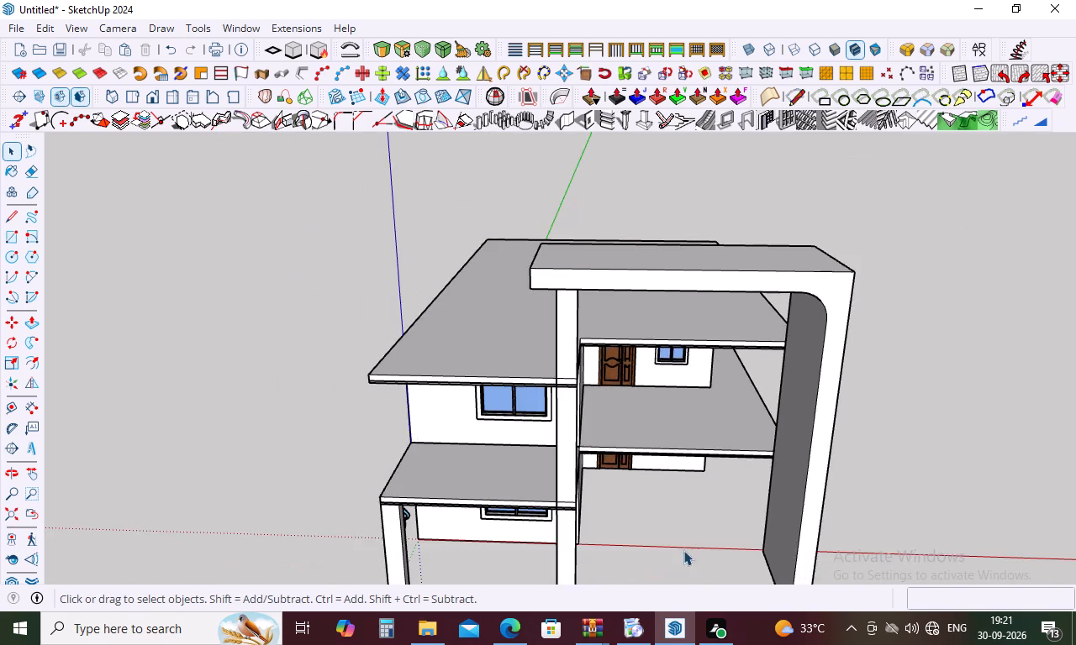
{"action": "middle_click_drag", "start_coordinate": [705, 575], "coordinate": [621, 318]}
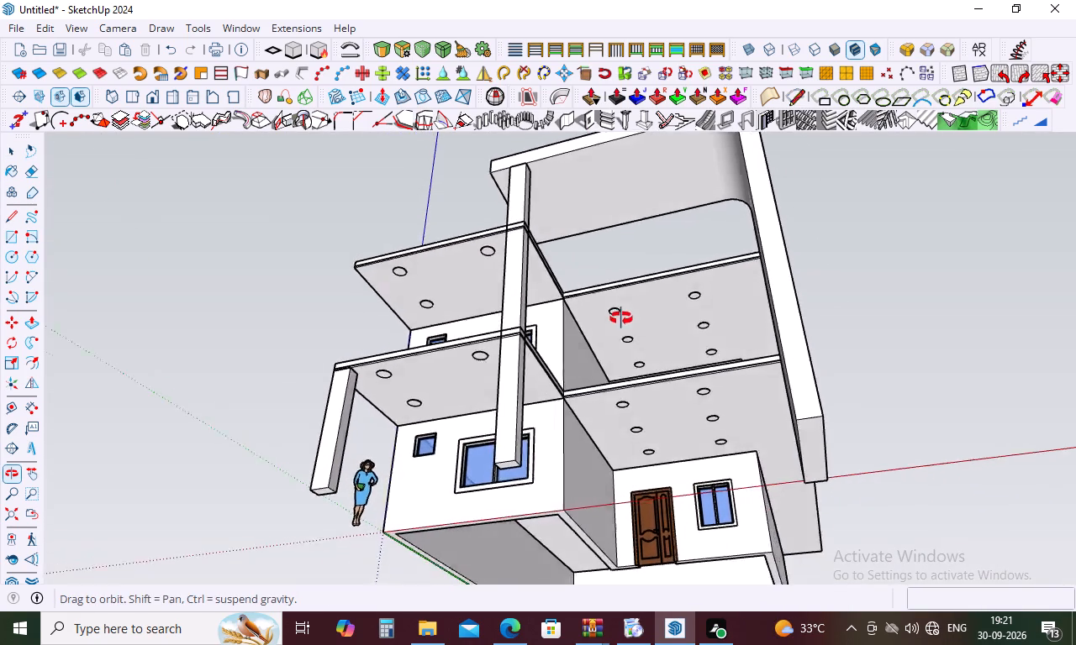
{"action": "middle_click_drag", "start_coordinate": [621, 318], "coordinate": [734, 385]}
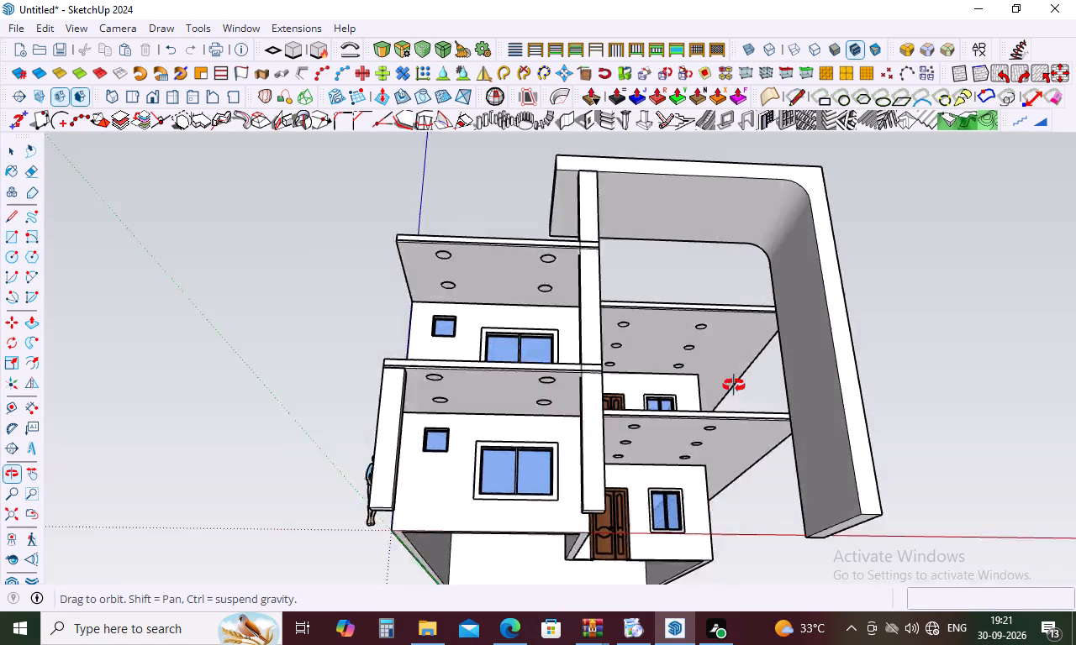
{"action": "middle_click_drag", "start_coordinate": [734, 385], "coordinate": [709, 461]}
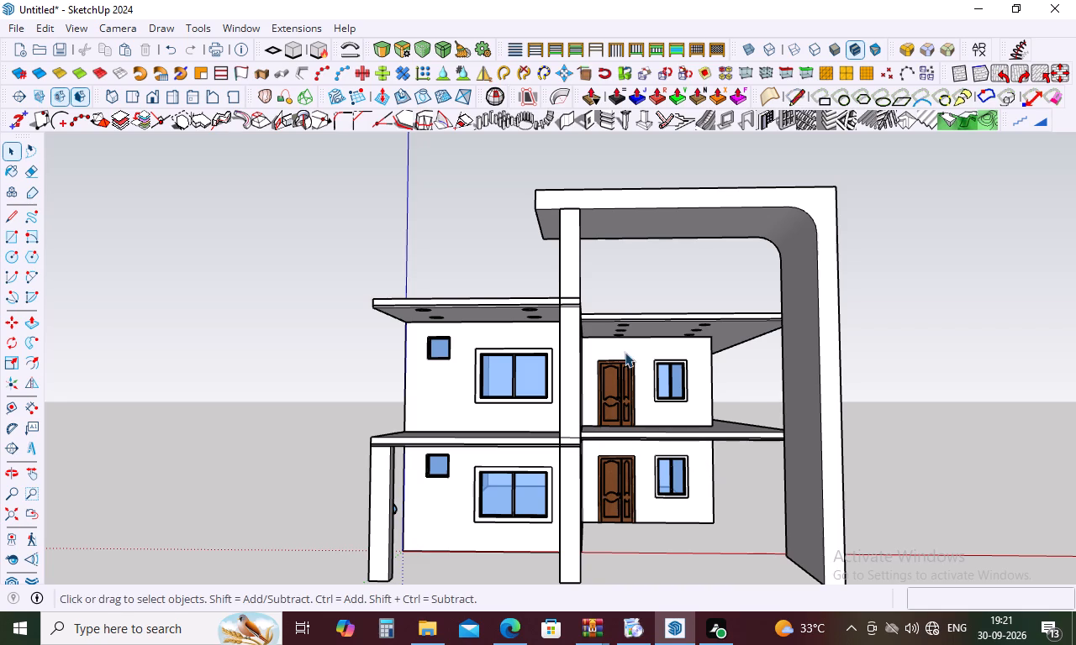
Move the tall column under the overhead beam 0.25' back toward the house along the green axis.
{"action": "scroll", "coordinate": [565, 279], "scroll_direction": "up", "scroll_amount": 3}
{"action": "middle_click_drag", "start_coordinate": [565, 279], "coordinate": [572, 329]}
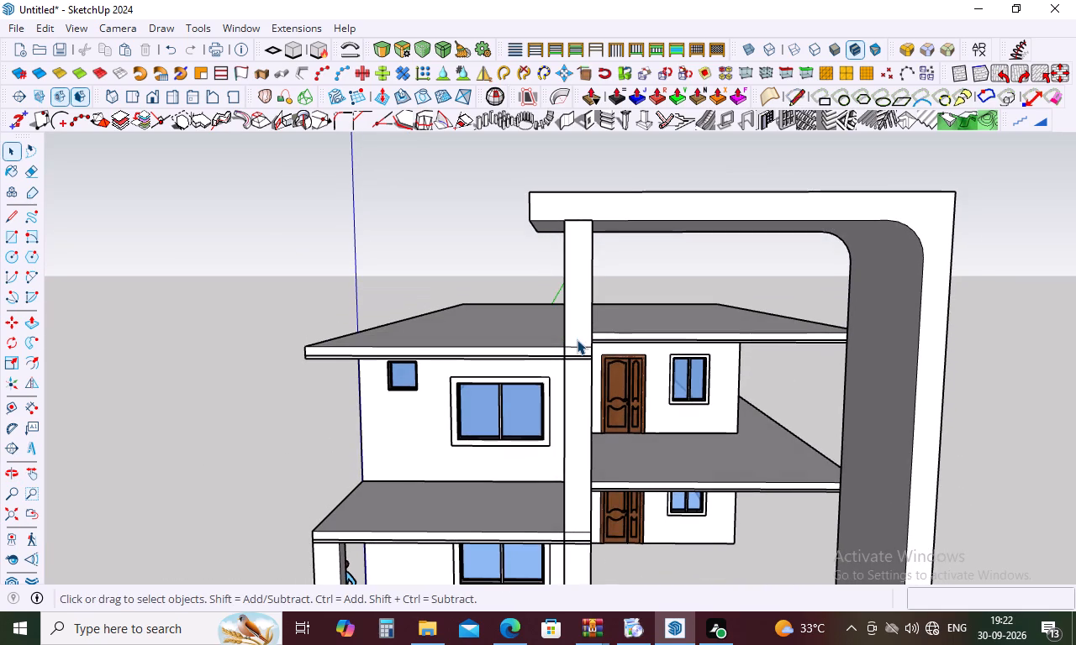
{"action": "middle_click_drag", "start_coordinate": [579, 339], "coordinate": [457, 446]}
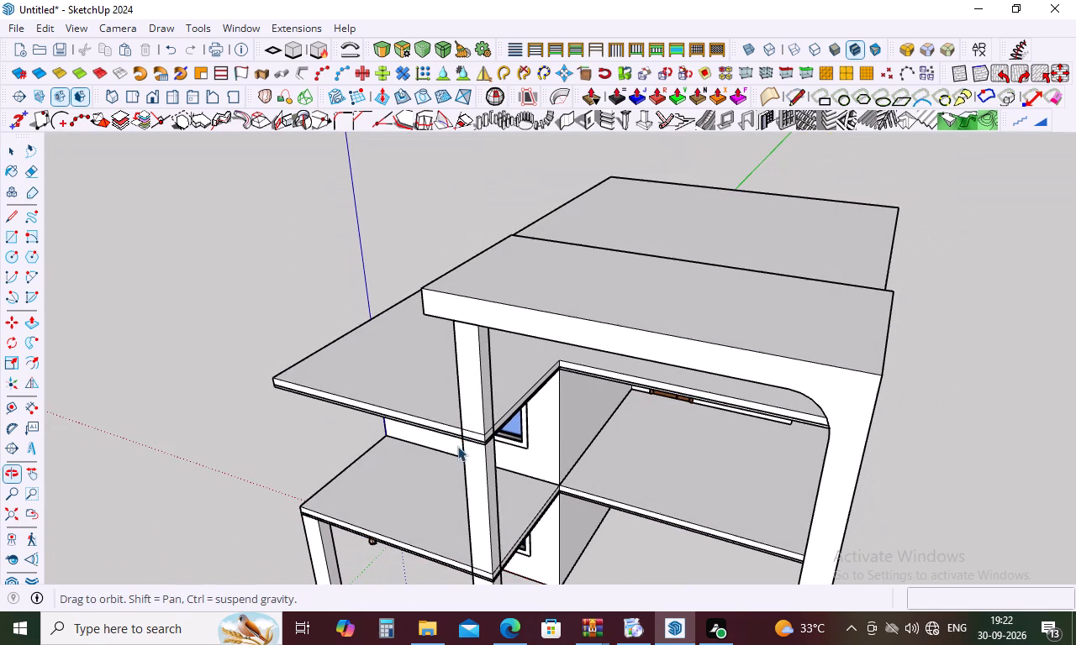
{"action": "left_click", "coordinate": [479, 538]}
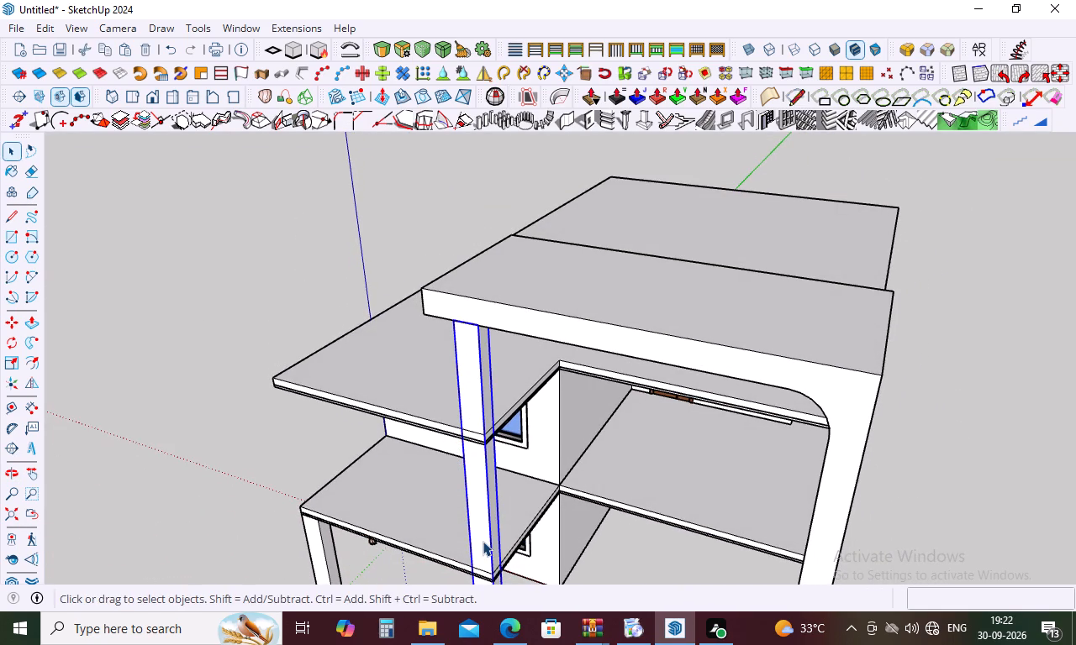
{"action": "middle_click_drag", "start_coordinate": [483, 542], "coordinate": [492, 431]}
{"action": "scroll", "coordinate": [503, 389], "scroll_direction": "down", "scroll_amount": 4}
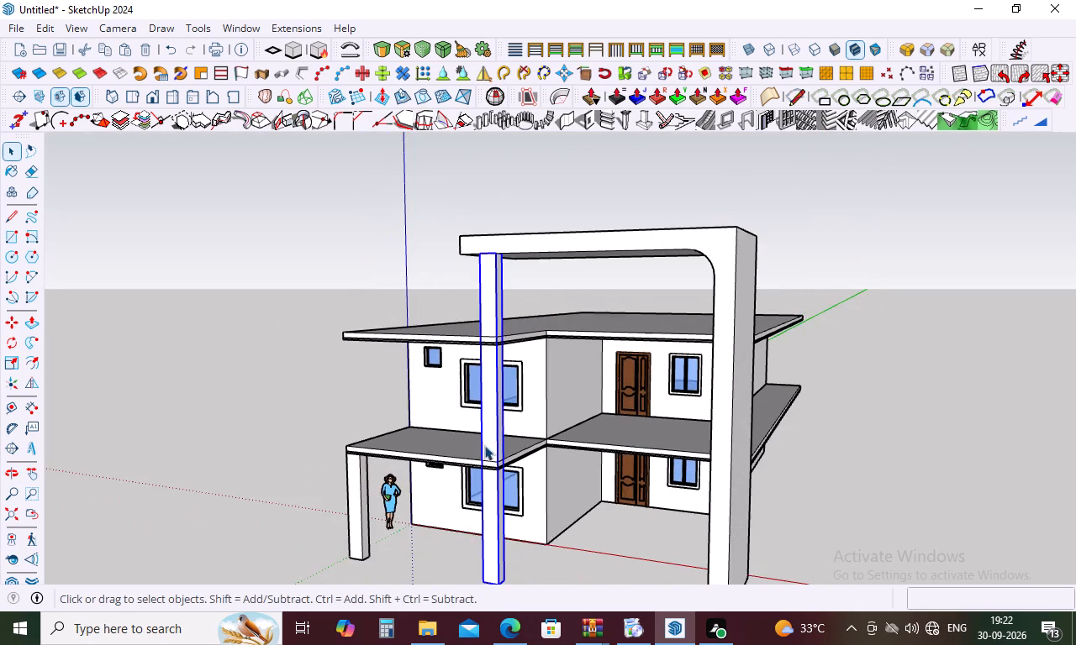
{"action": "middle_click_drag", "start_coordinate": [311, 463], "coordinate": [318, 411]}
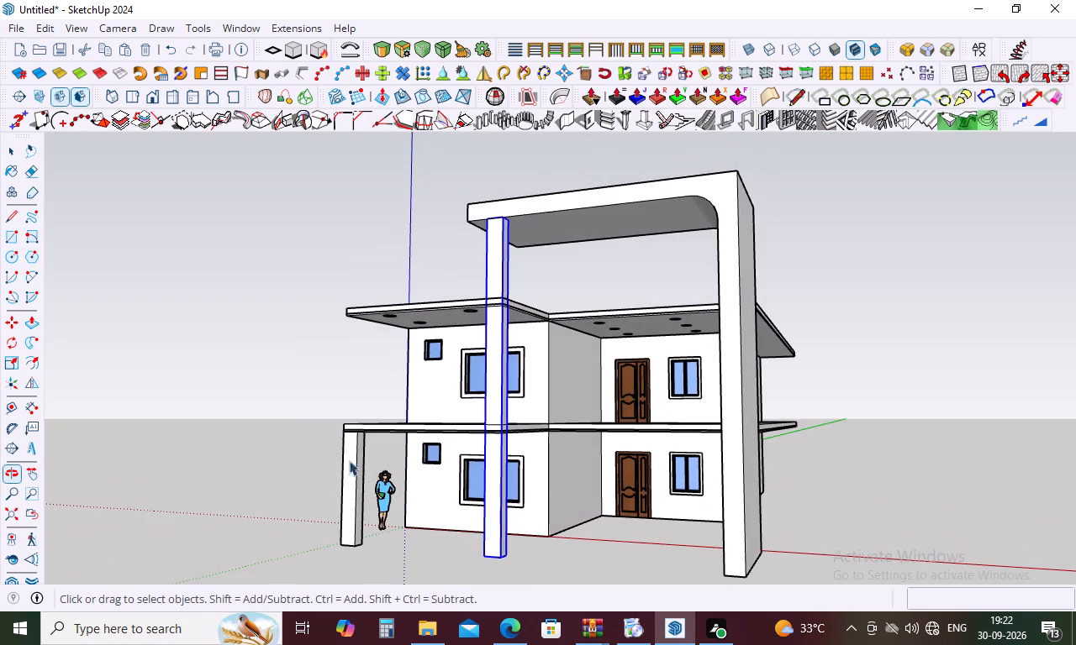
{"action": "key", "text": "m"}
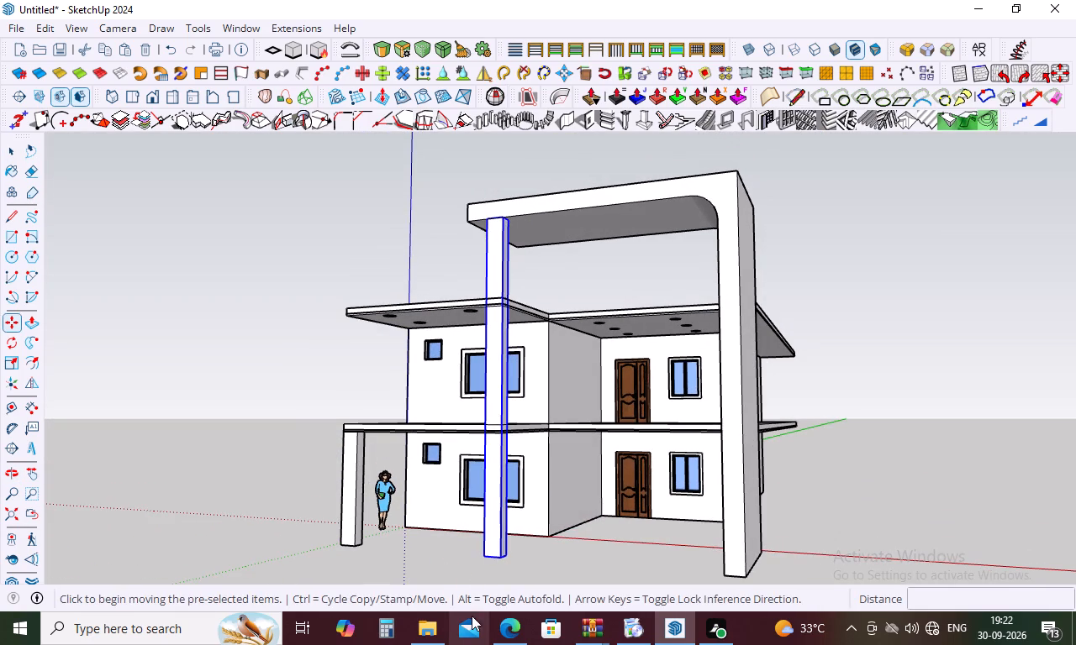
{"action": "left_click", "coordinate": [503, 560]}
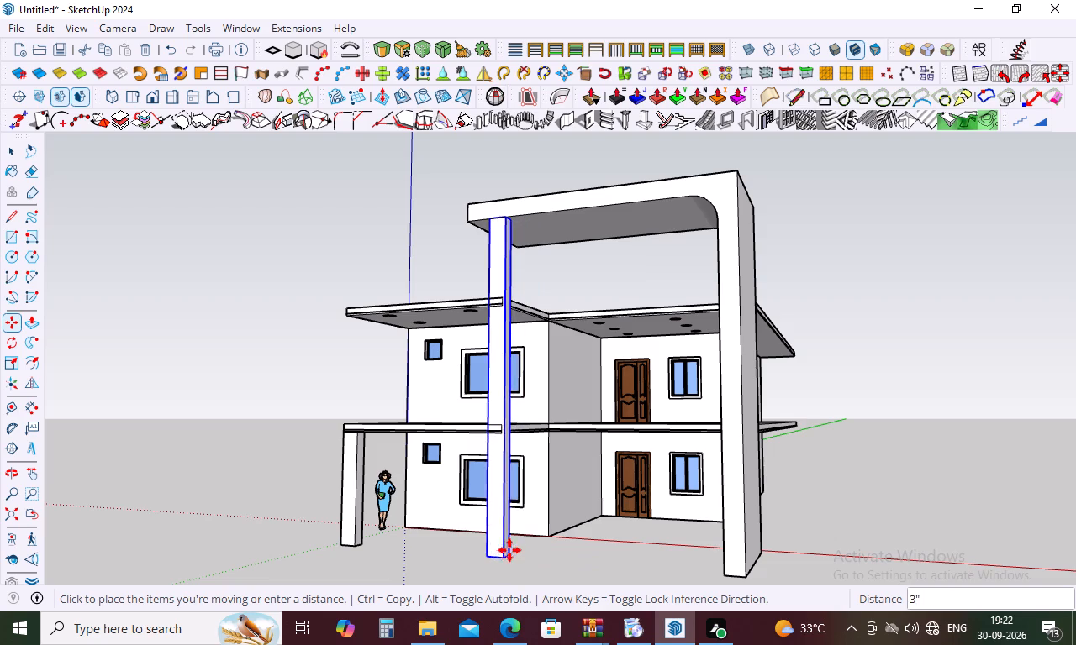
{"action": "key", "text": "period"}
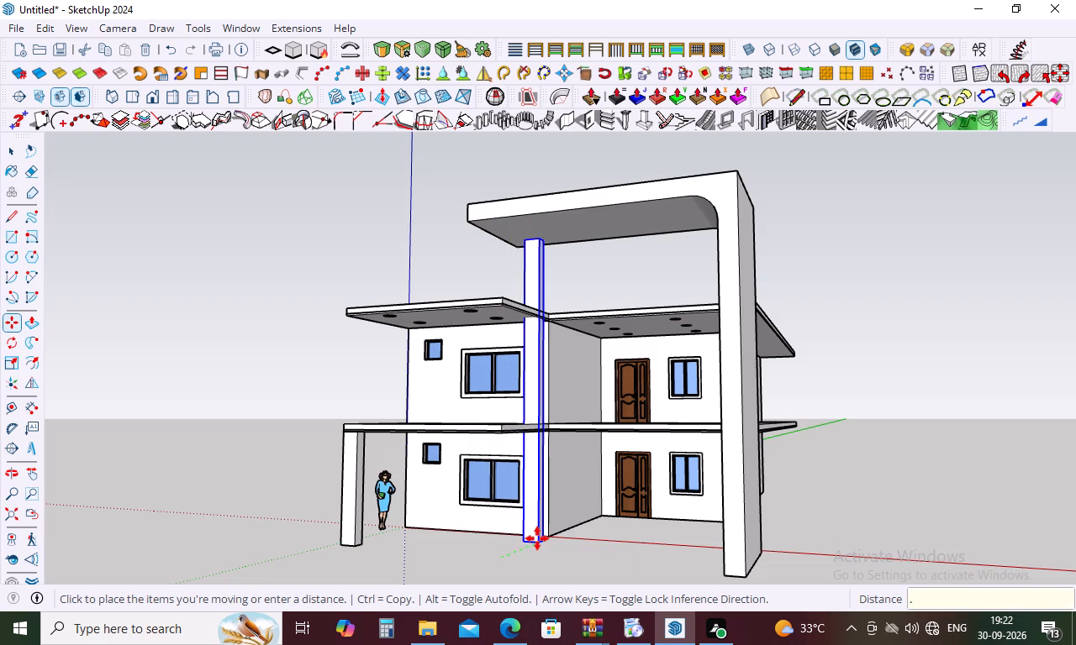
{"action": "type", "text": "24"}
{"action": "key", "text": "BackSpace"}
{"action": "type", "text": "5'"}
{"action": "key", "text": "Return"}
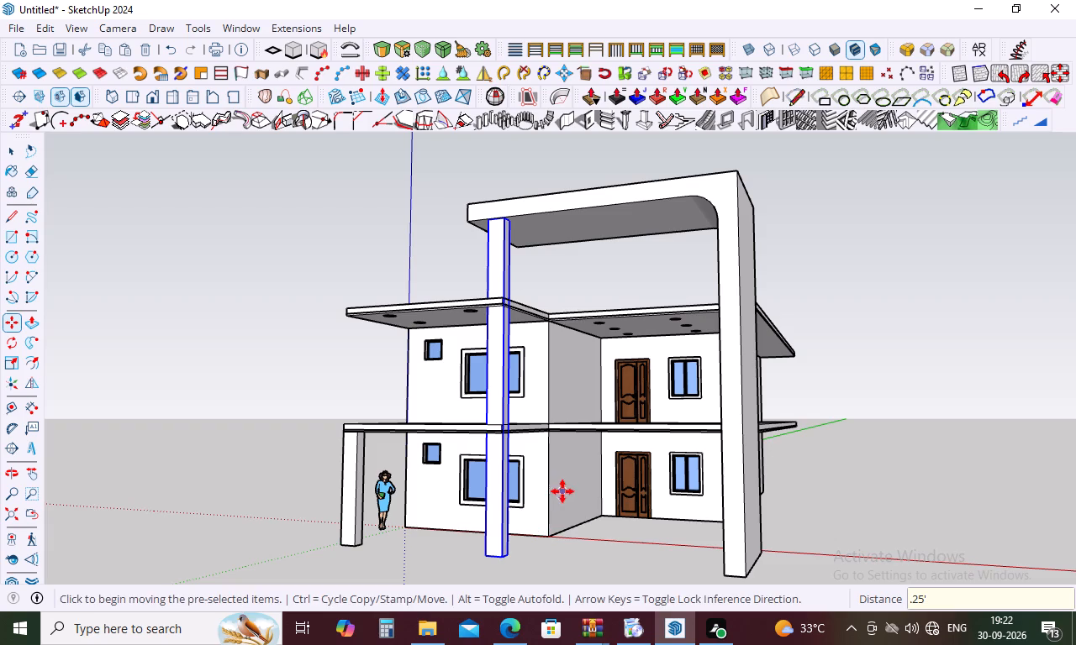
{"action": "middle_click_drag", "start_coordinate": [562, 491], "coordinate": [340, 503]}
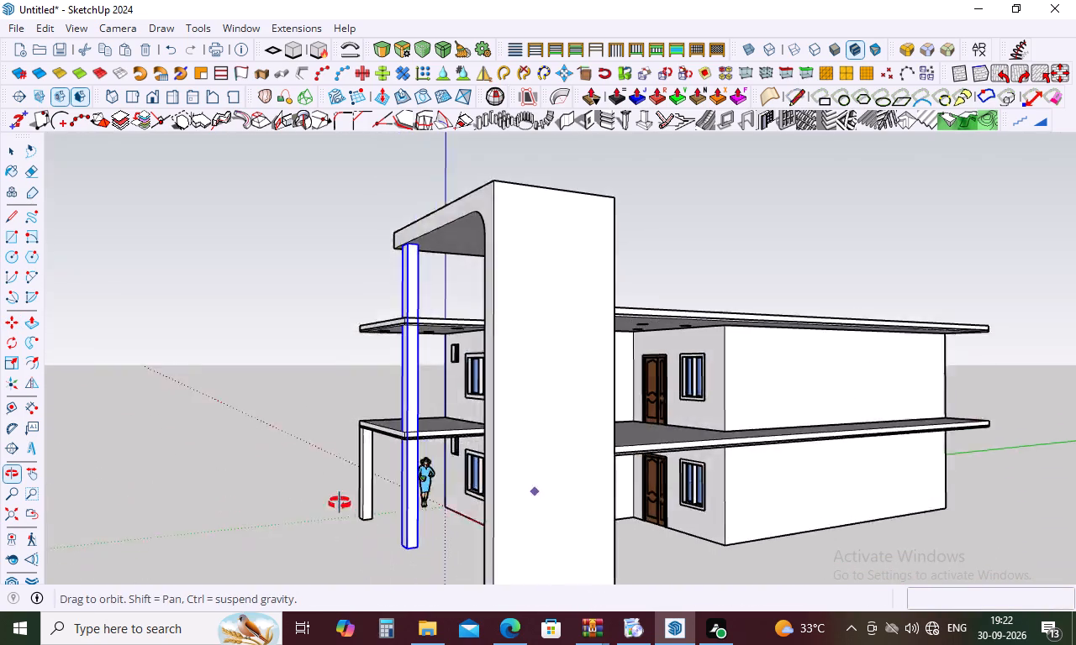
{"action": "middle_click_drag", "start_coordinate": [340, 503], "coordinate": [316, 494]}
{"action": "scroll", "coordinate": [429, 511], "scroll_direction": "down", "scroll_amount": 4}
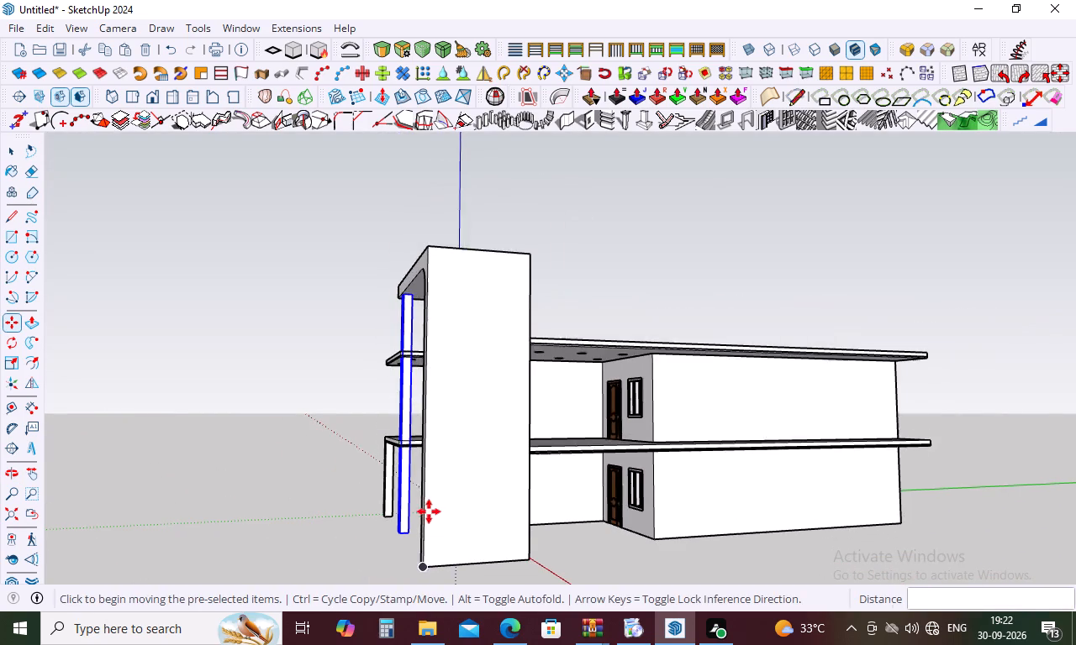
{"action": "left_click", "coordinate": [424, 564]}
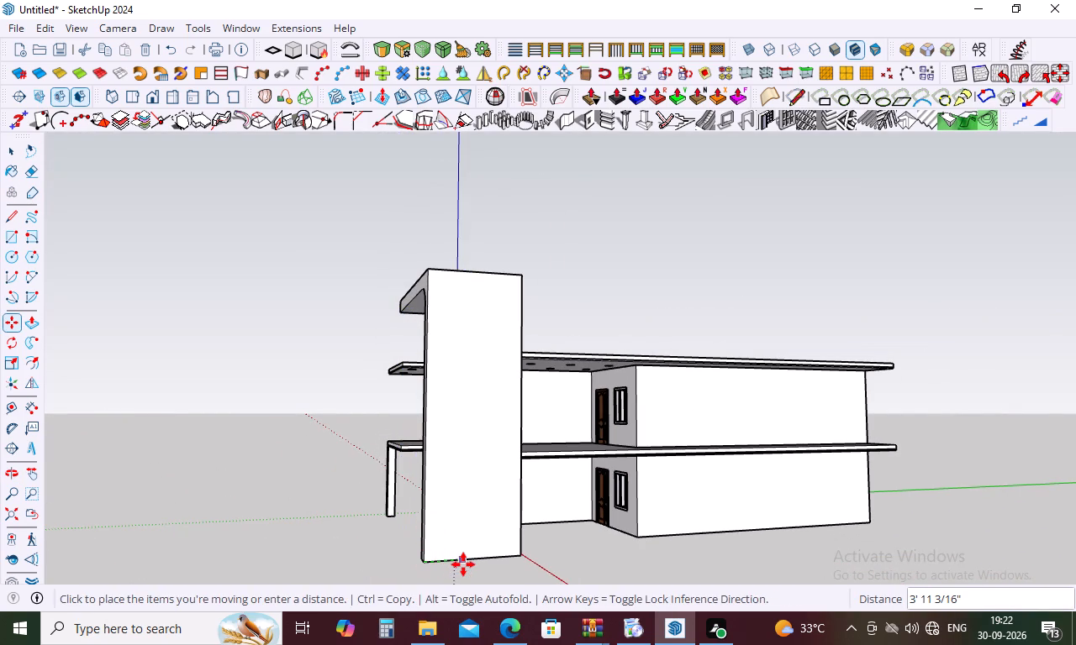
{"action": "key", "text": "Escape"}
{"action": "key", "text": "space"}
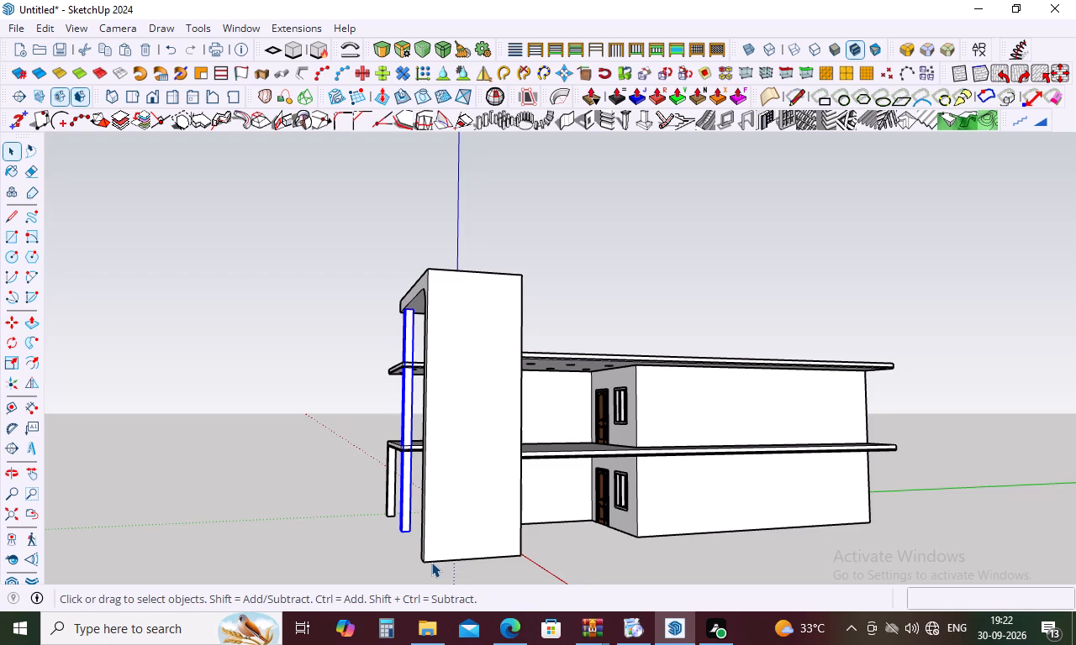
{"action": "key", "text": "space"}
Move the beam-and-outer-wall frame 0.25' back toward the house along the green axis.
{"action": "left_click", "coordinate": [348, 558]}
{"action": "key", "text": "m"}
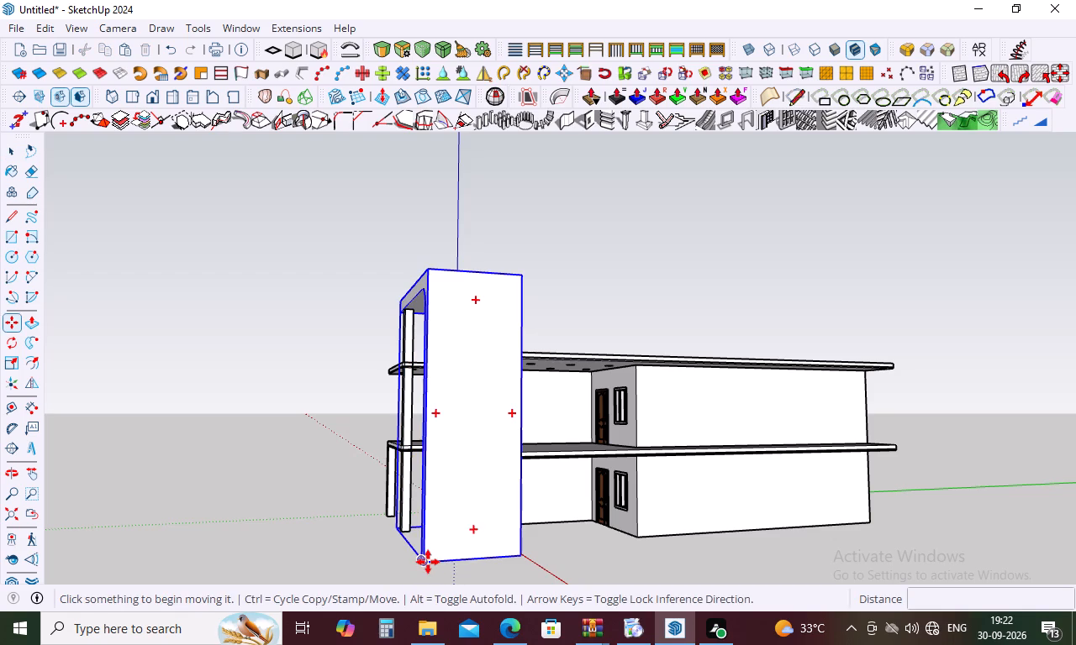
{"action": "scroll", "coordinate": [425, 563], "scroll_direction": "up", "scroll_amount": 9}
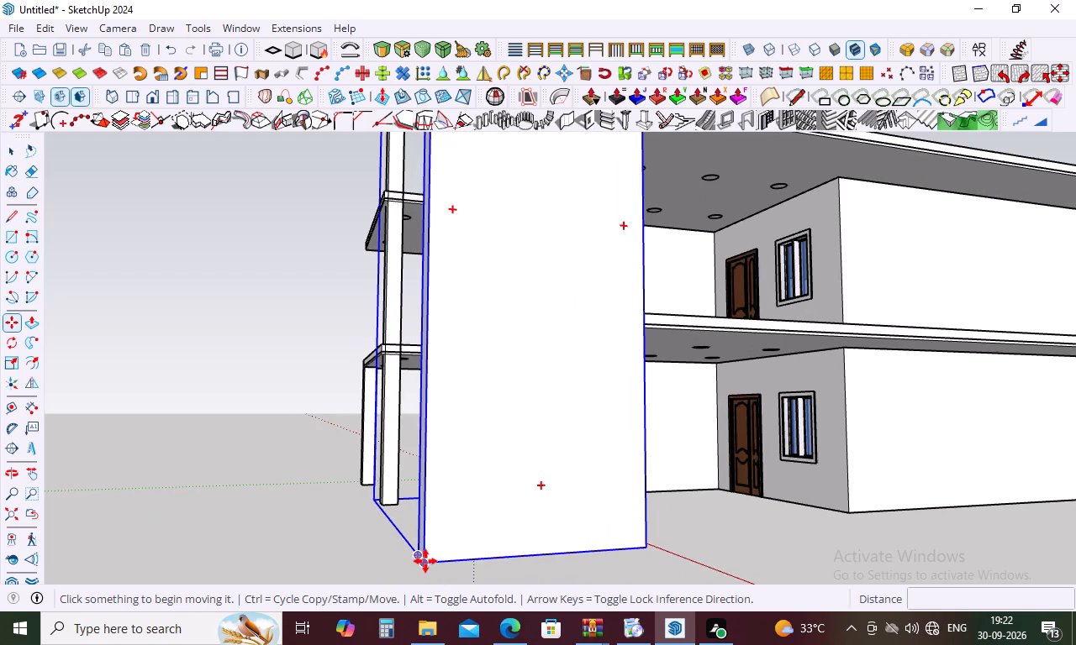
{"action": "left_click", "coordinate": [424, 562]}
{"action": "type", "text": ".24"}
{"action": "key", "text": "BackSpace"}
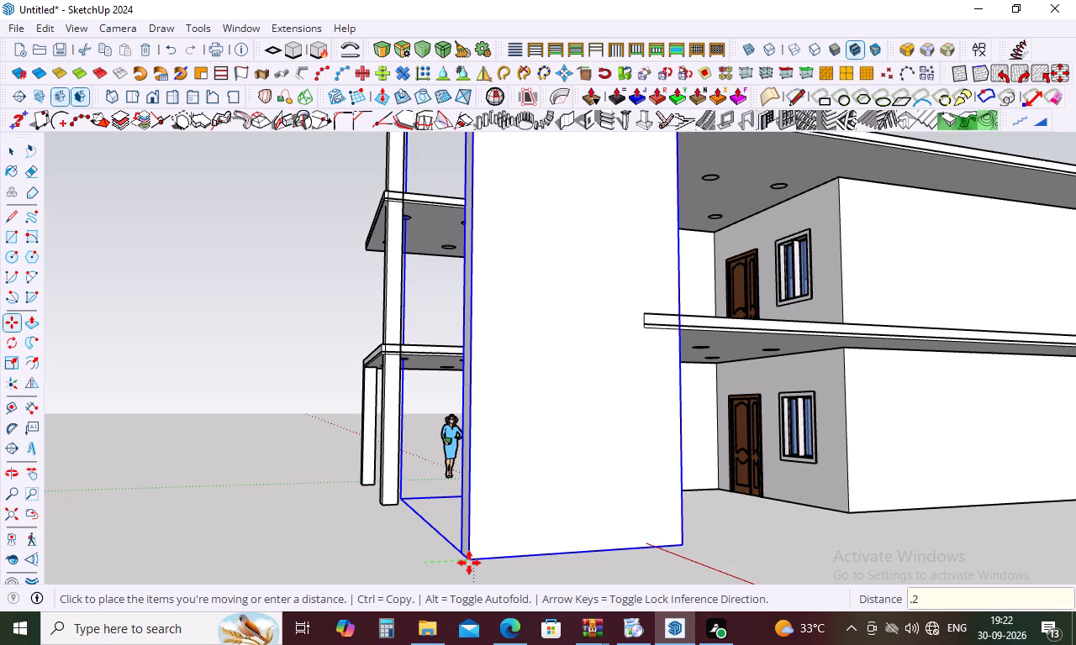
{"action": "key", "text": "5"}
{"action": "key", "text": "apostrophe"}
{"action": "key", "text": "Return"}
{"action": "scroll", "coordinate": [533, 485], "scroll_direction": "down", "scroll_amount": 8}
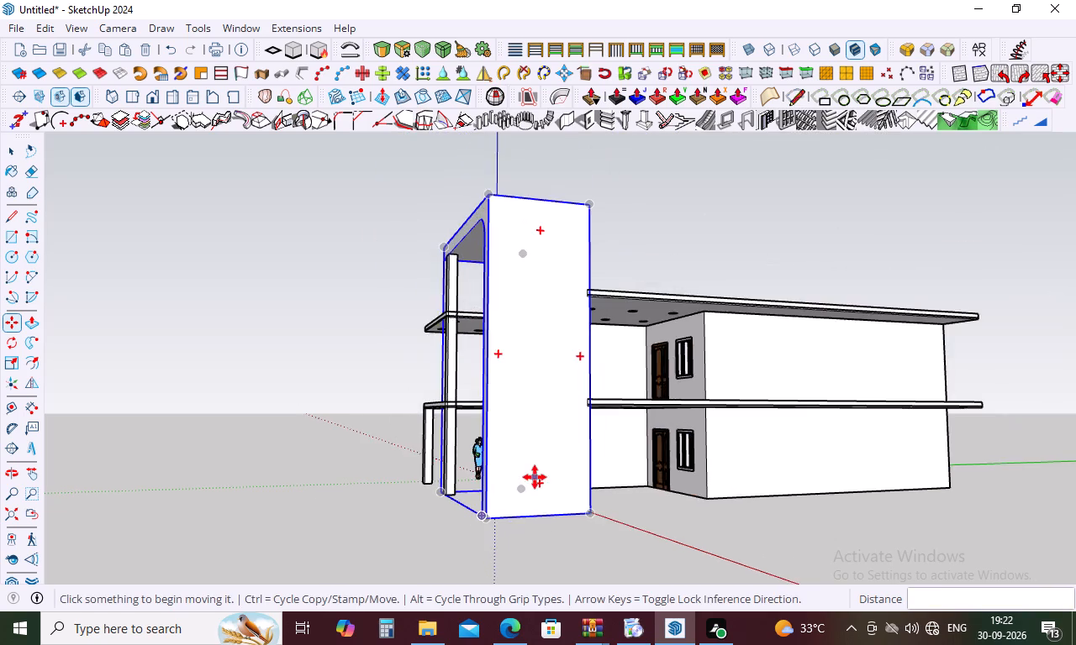
Examine the frame, tall column, slabs and soffit lights from the front, below and above.
{"action": "middle_click_drag", "start_coordinate": [535, 477], "coordinate": [869, 539]}
{"action": "key", "text": "Escape"}
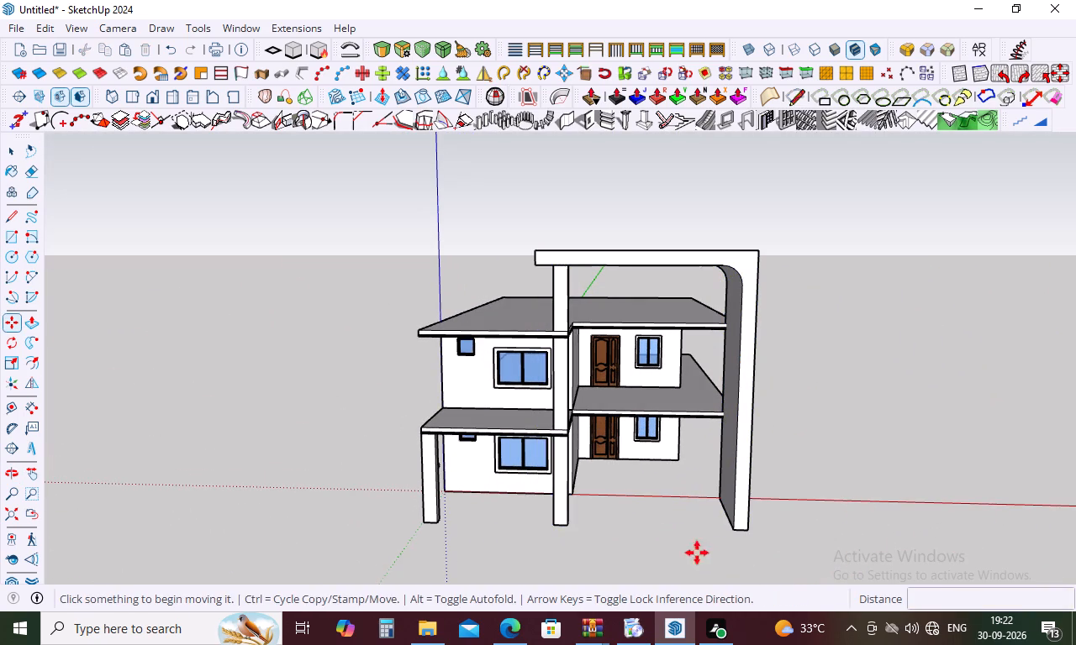
{"action": "scroll", "coordinate": [587, 349], "scroll_direction": "up", "scroll_amount": 4}
{"action": "middle_click_drag", "start_coordinate": [582, 320], "coordinate": [582, 281]}
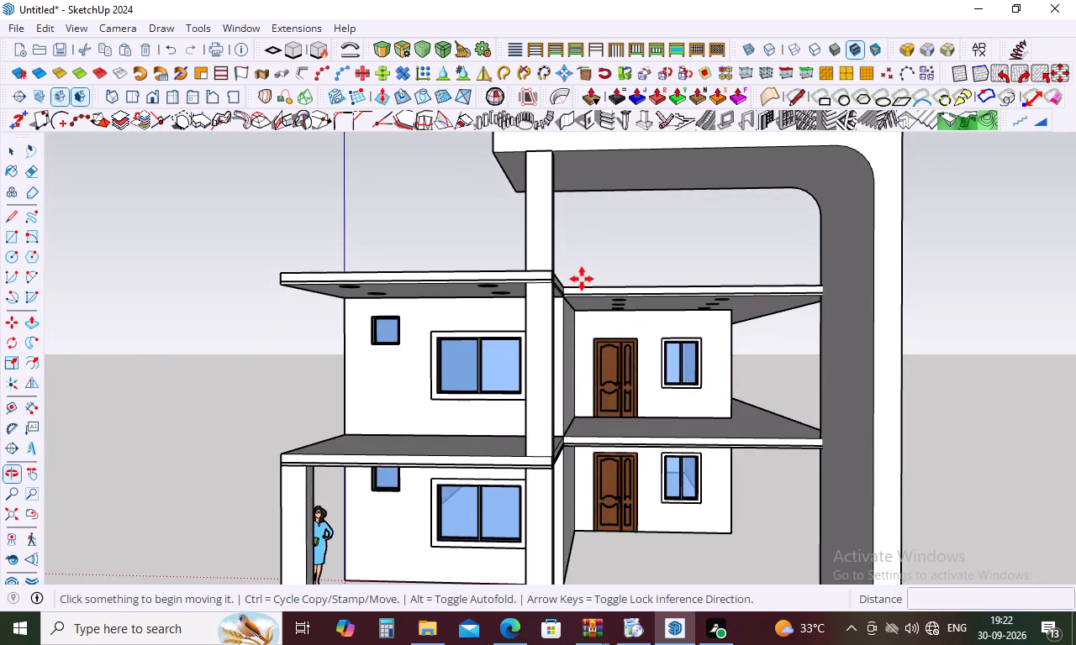
{"action": "scroll", "coordinate": [586, 506], "scroll_direction": "down", "scroll_amount": 3}
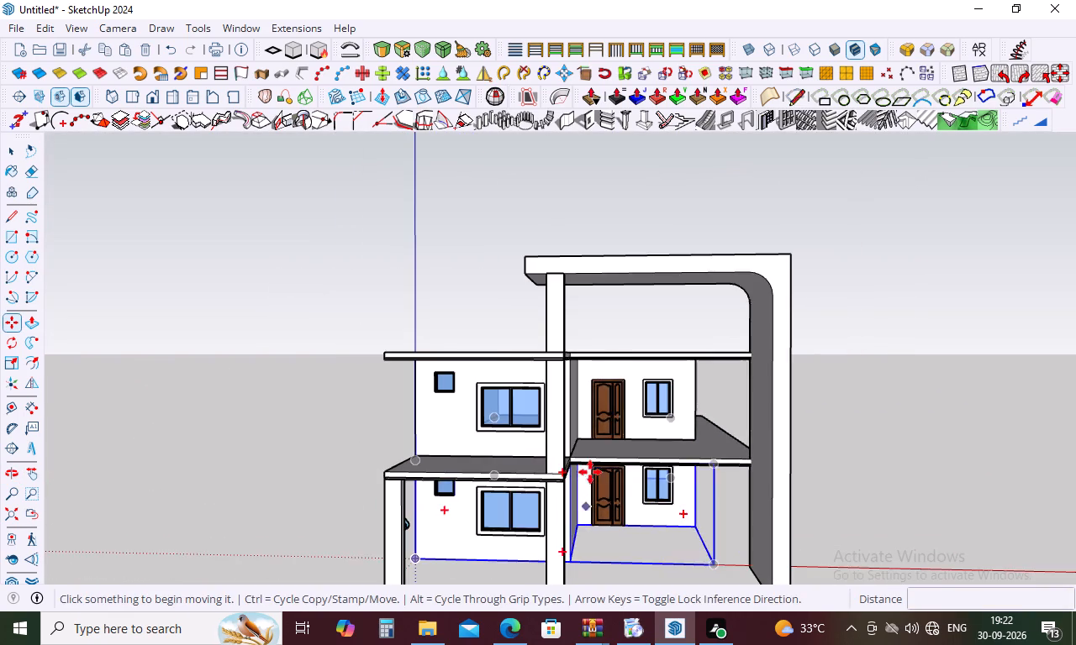
{"action": "middle_click_drag", "start_coordinate": [593, 351], "coordinate": [601, 262]}
{"action": "scroll", "coordinate": [572, 190], "scroll_direction": "up", "scroll_amount": 7}
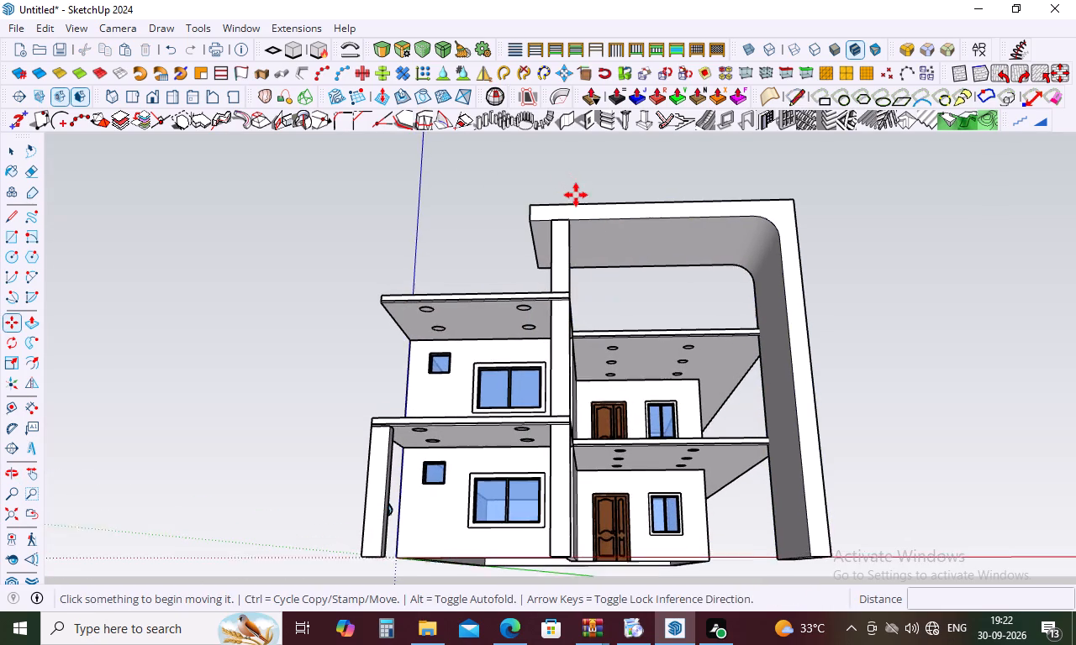
{"action": "scroll", "coordinate": [576, 195], "scroll_direction": "up", "scroll_amount": 2}
{"action": "middle_click_drag", "start_coordinate": [770, 254], "coordinate": [773, 423]}
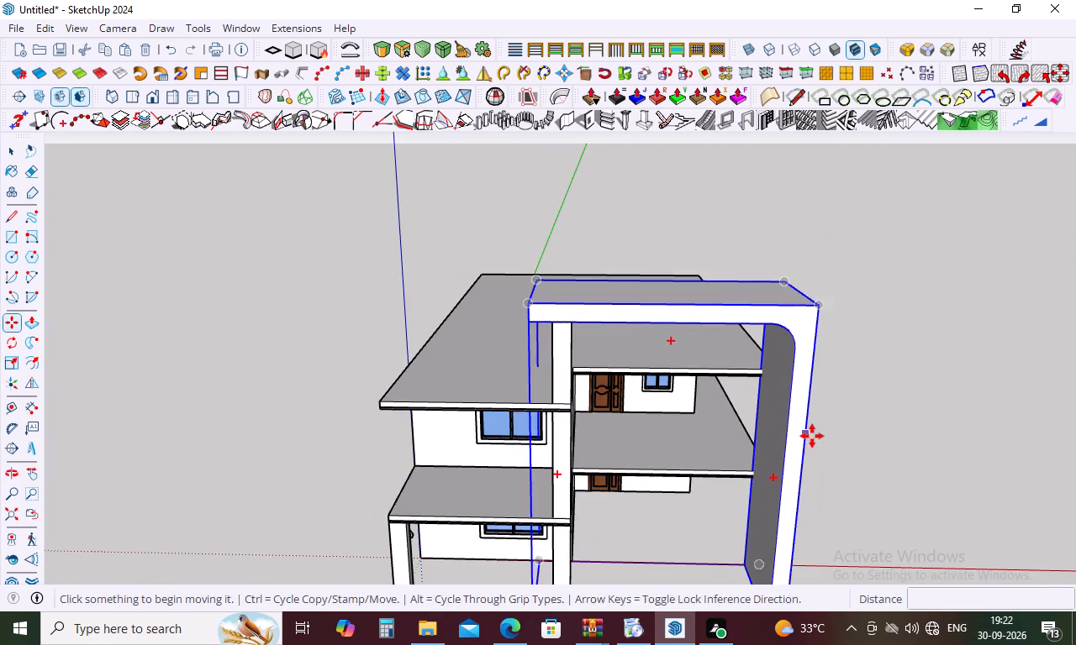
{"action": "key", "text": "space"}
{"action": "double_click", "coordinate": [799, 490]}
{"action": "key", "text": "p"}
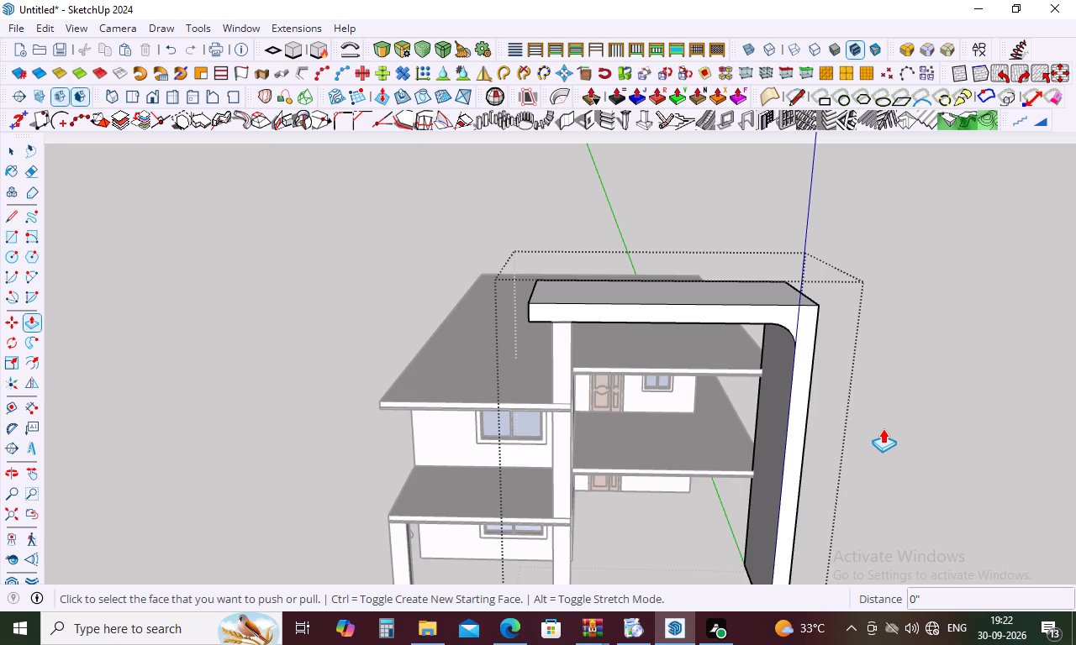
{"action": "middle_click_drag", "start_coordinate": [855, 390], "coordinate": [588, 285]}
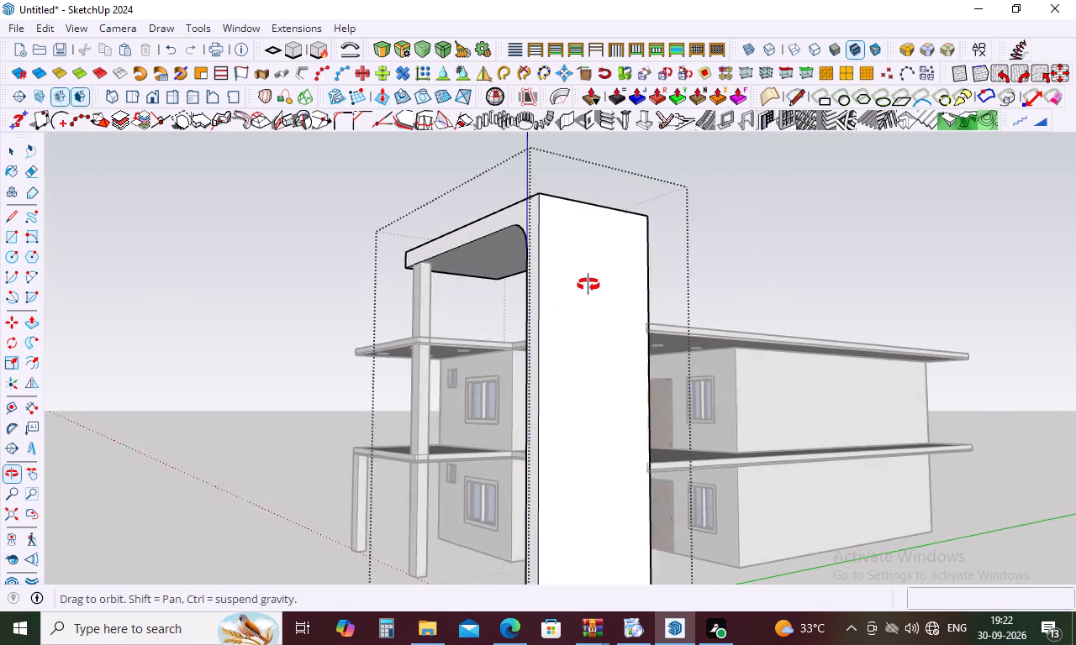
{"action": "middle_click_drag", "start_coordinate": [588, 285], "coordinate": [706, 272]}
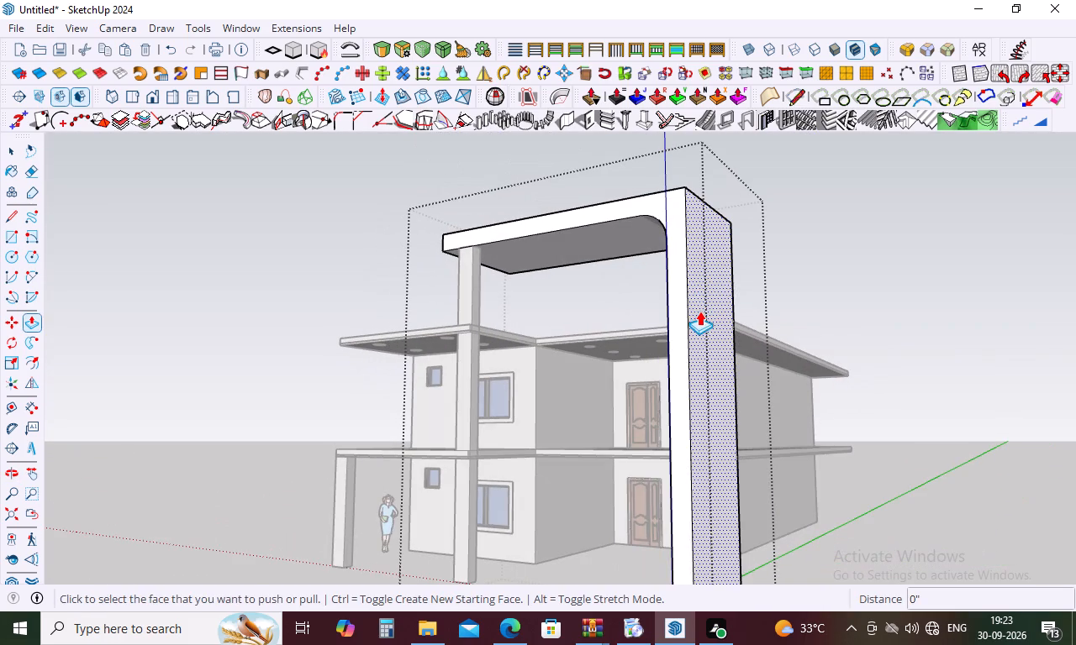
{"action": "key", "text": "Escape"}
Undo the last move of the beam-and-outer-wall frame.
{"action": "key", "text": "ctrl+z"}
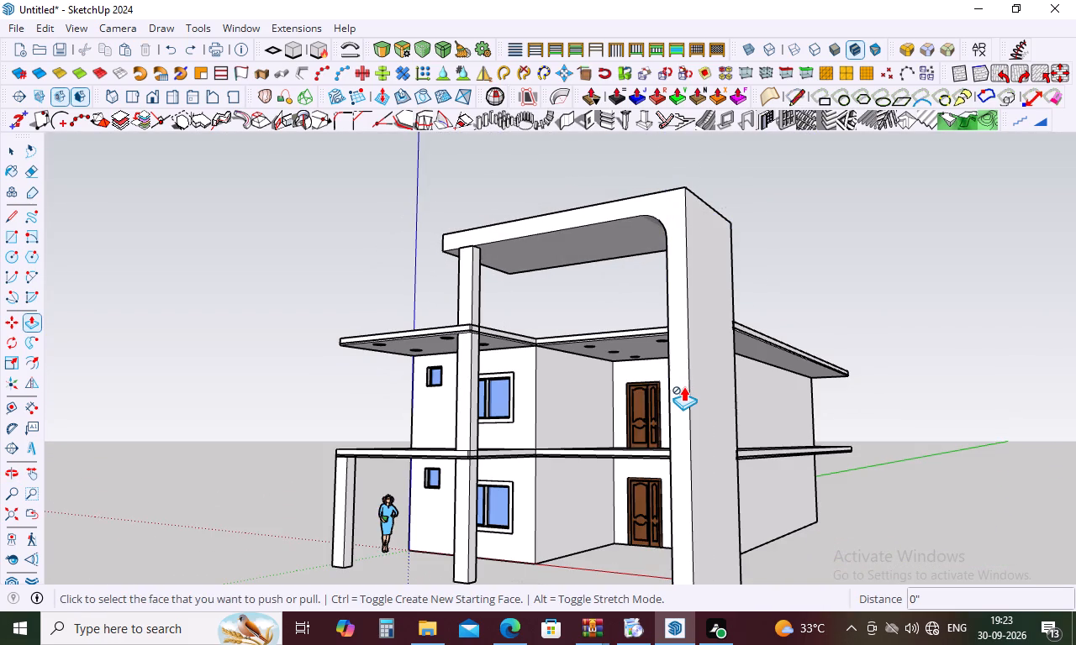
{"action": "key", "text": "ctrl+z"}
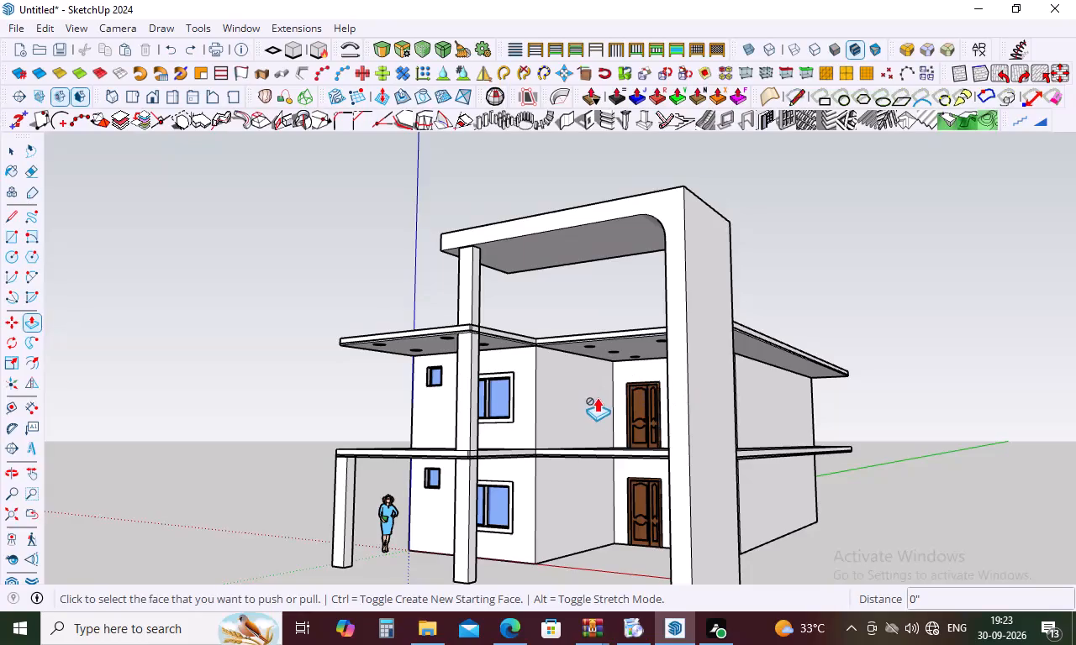
Draw a circle with a 7" radius on the underside of the overhead beam, near the tall column.
{"action": "middle_click_drag", "start_coordinate": [635, 415], "coordinate": [736, 220]}
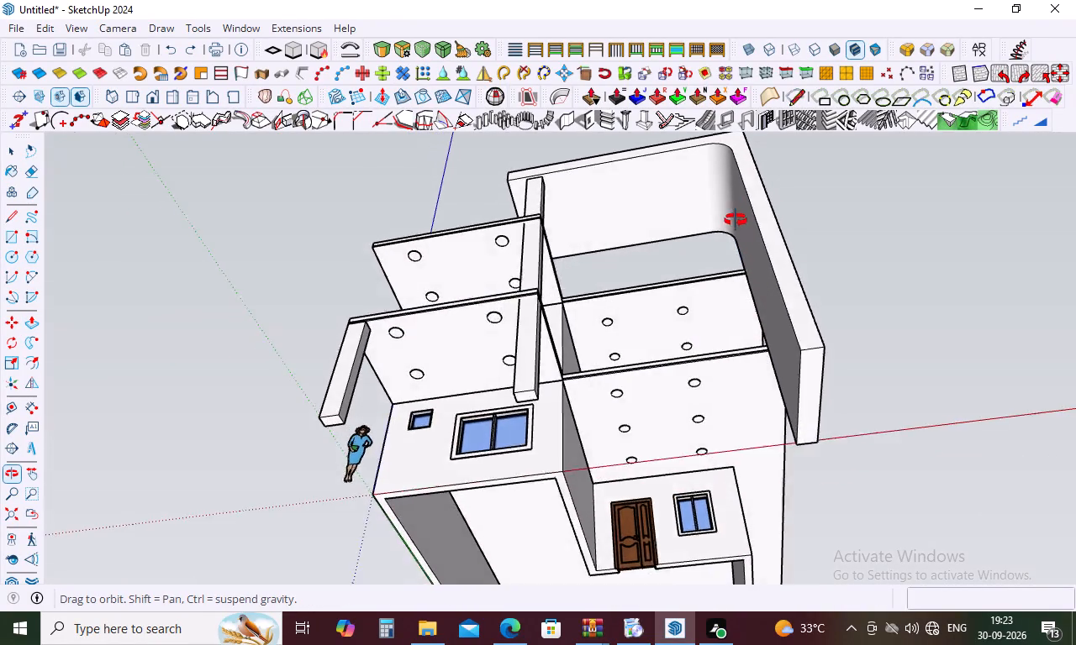
{"action": "middle_click_drag", "start_coordinate": [736, 220], "coordinate": [741, 303]}
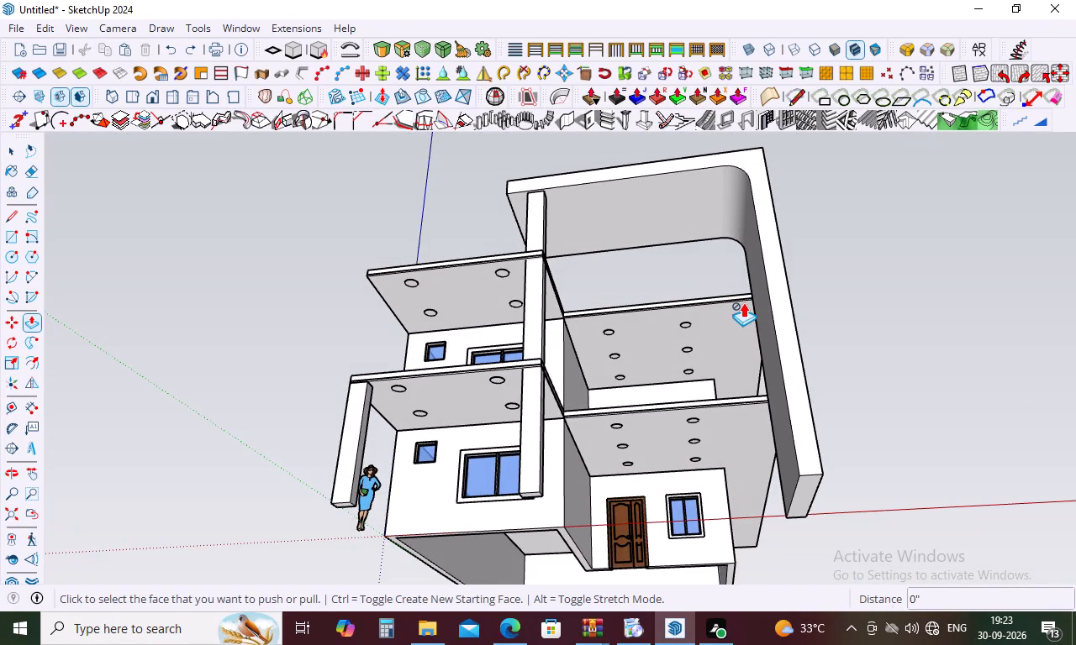
{"action": "key", "text": "c"}
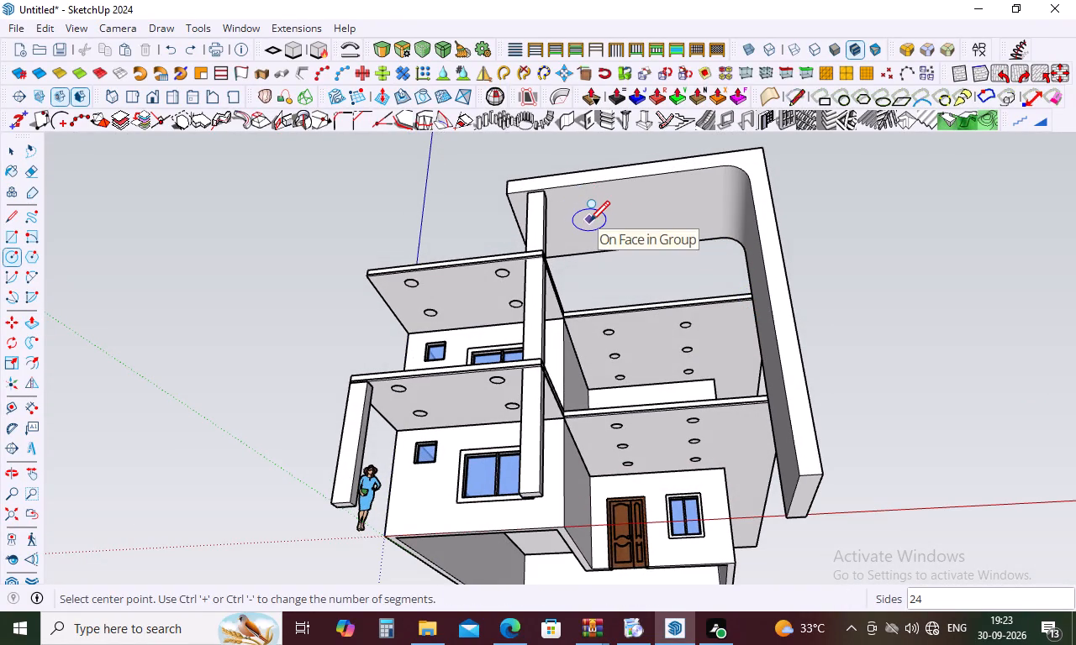
{"action": "left_click", "coordinate": [588, 215]}
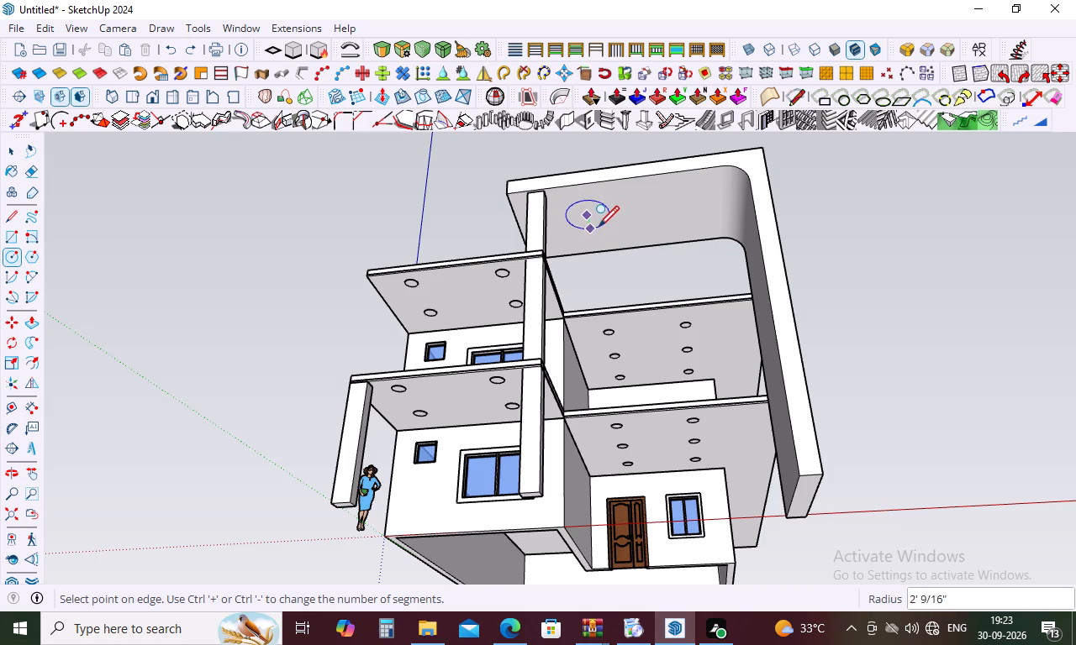
{"action": "key", "text": "7"}
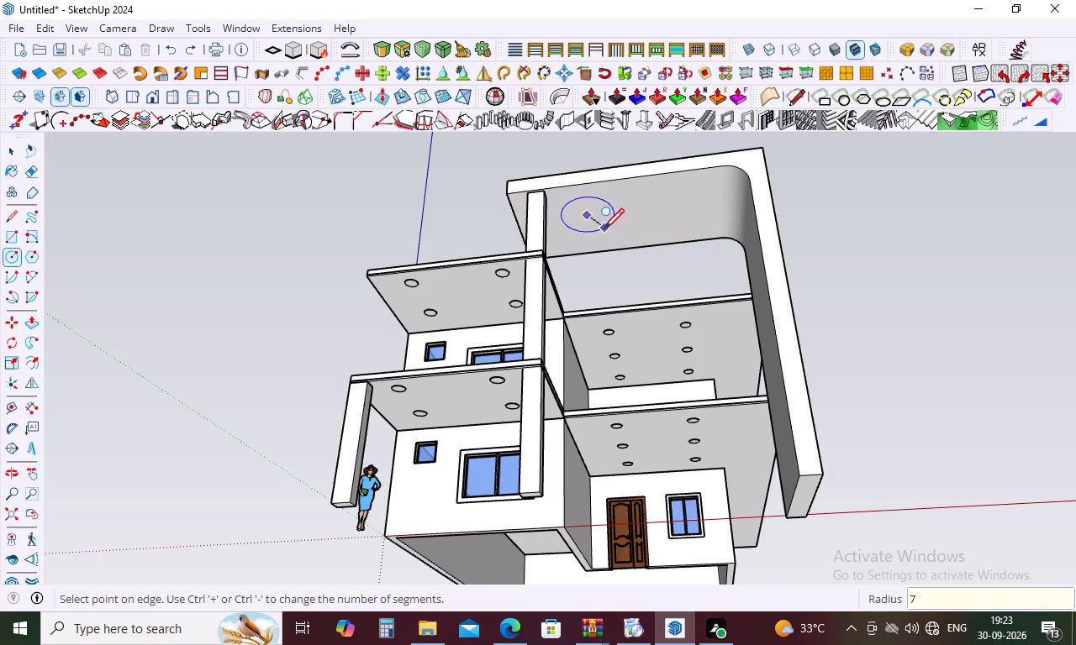
{"action": "key", "text": "shift+quotedbl"}
{"action": "key", "text": "Return"}
{"action": "key", "text": "space"}
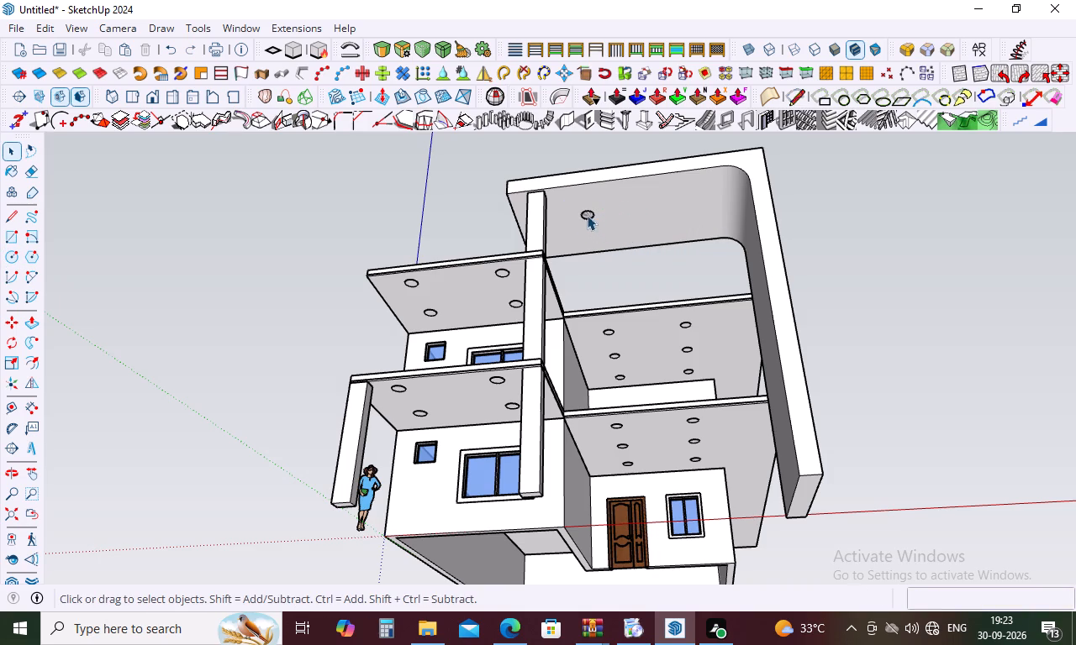
Copy the circle with its face about 6' 11" along the red axis on the beam's underside, toward the outer wall.
{"action": "scroll", "coordinate": [588, 207], "scroll_direction": "up", "scroll_amount": 10}
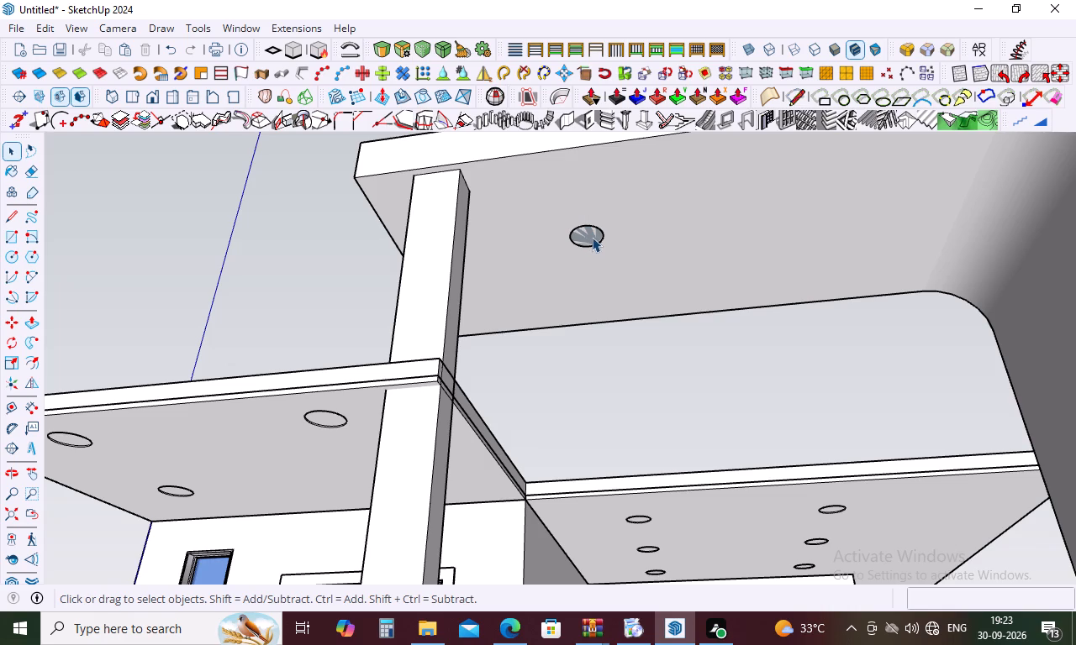
{"action": "double_click", "coordinate": [584, 236]}
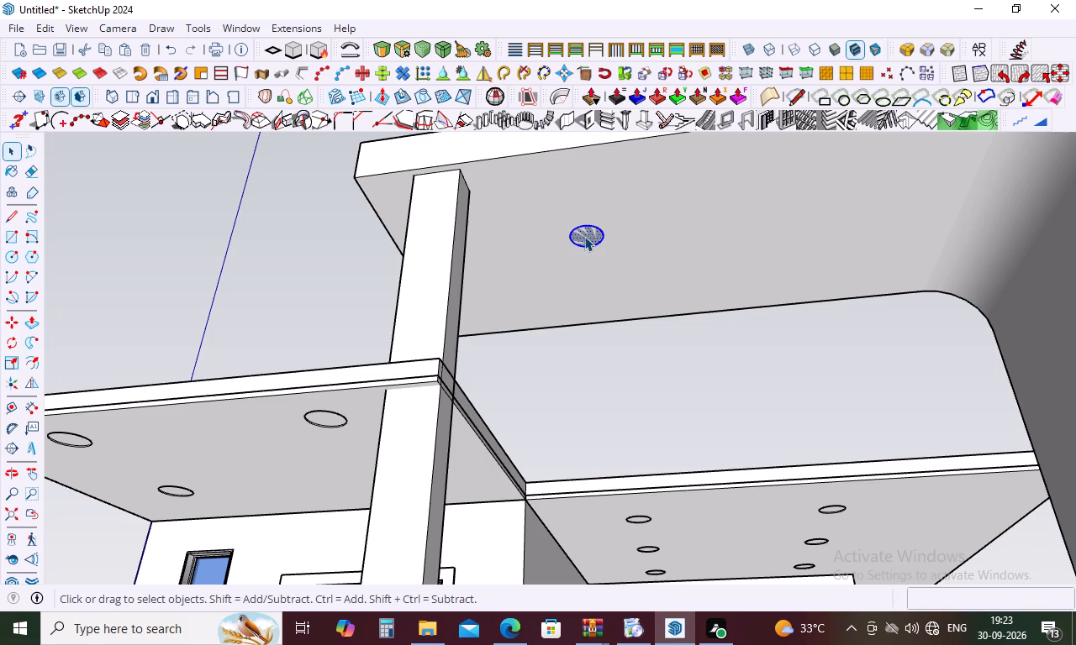
{"action": "key", "text": "m"}
{"action": "key", "text": "space"}
{"action": "key", "text": "m"}
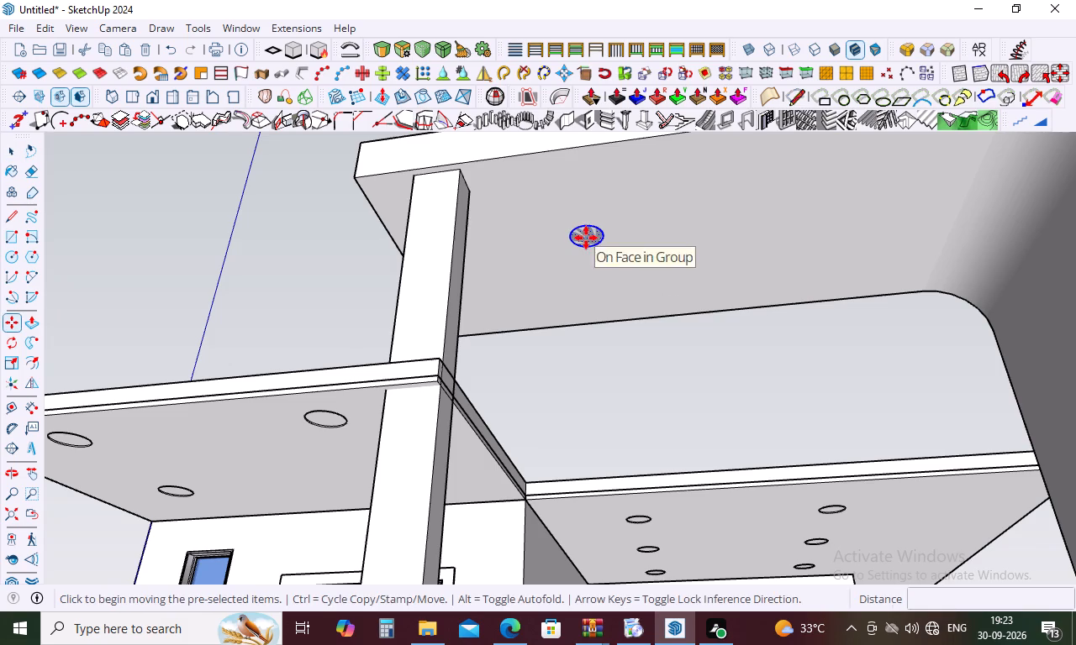
{"action": "left_click", "coordinate": [586, 238]}
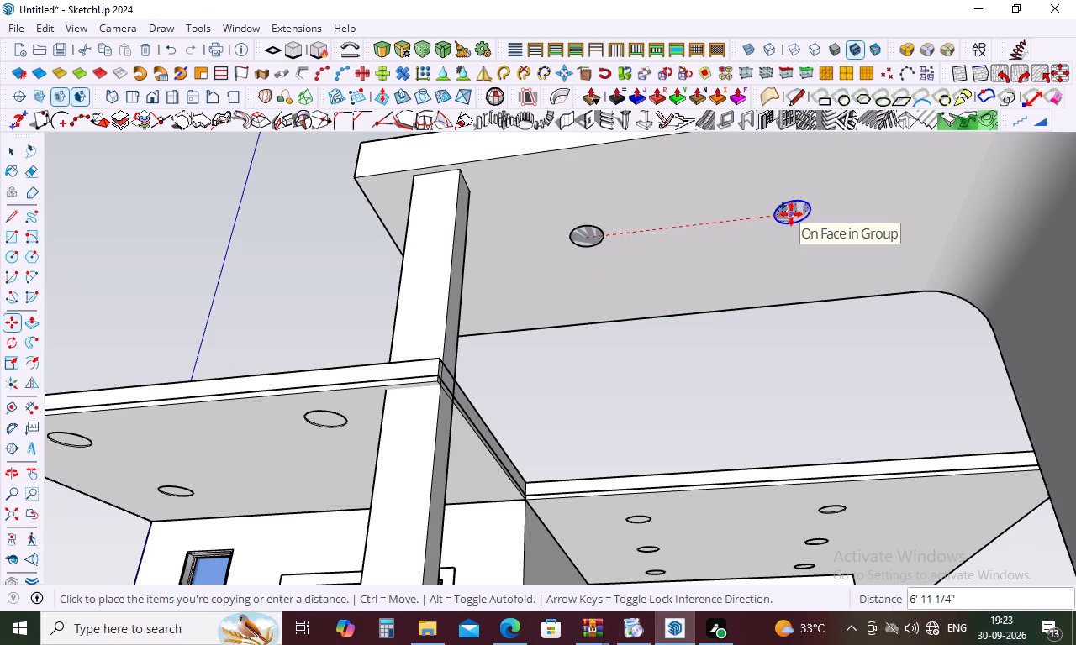
{"action": "left_click", "coordinate": [791, 214]}
{"action": "scroll", "coordinate": [650, 248], "scroll_direction": "down", "scroll_amount": 10}
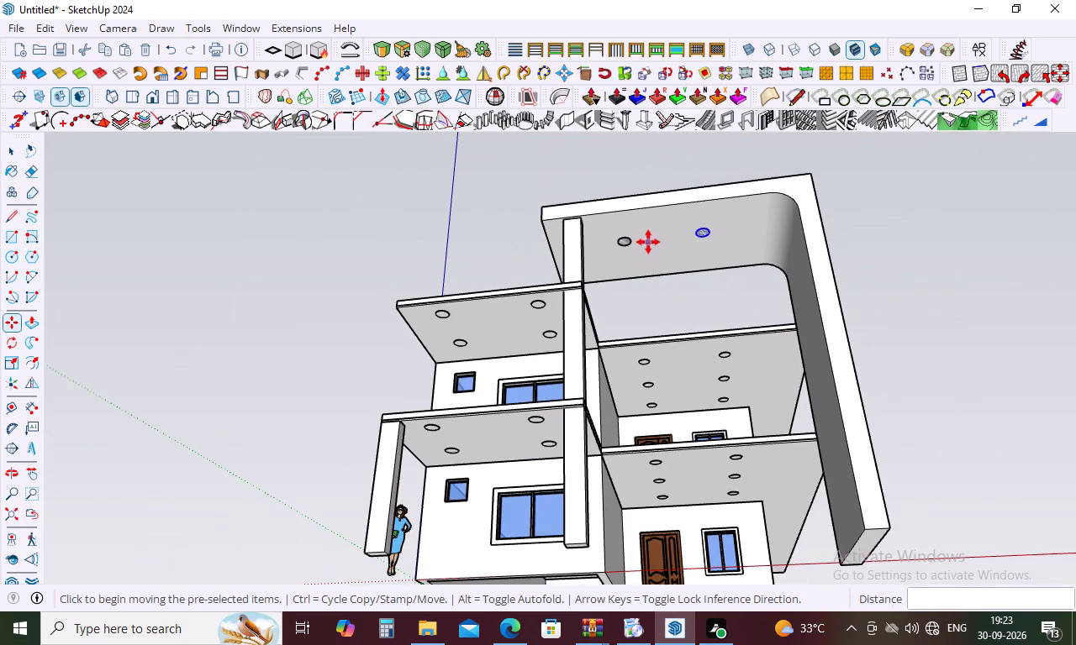
{"action": "key", "text": "space"}
{"action": "left_click", "coordinate": [956, 363]}
Push/Pull the copied circle nearer the outer wall by 0.5" on the overhead beam's underside.
{"action": "scroll", "coordinate": [702, 223], "scroll_direction": "up", "scroll_amount": 4}
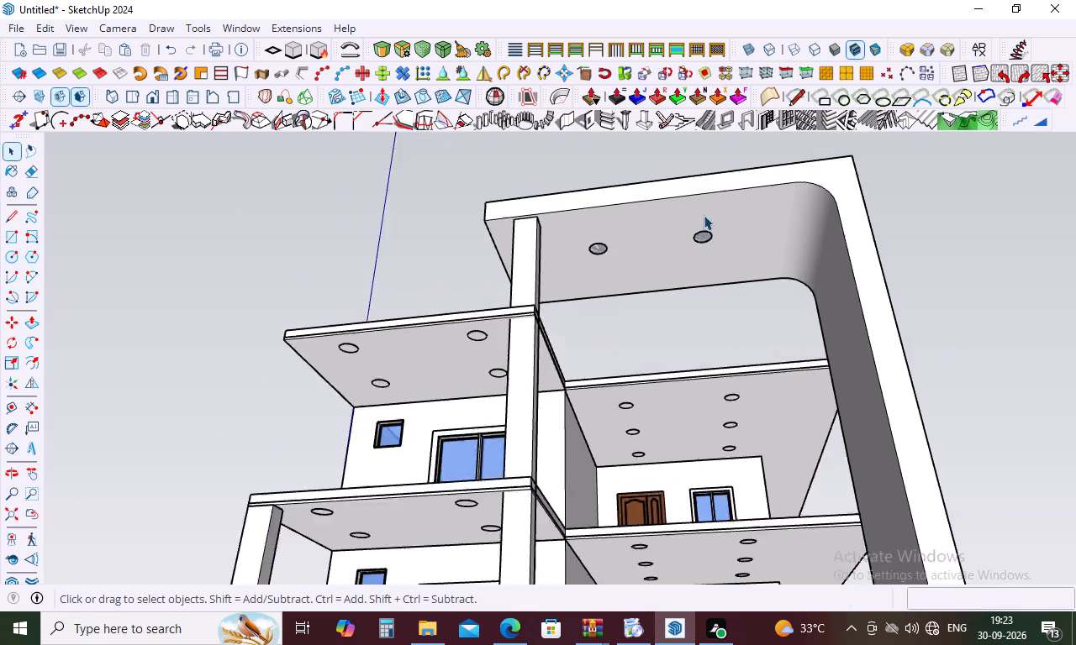
{"action": "scroll", "coordinate": [704, 215], "scroll_direction": "up", "scroll_amount": 5}
{"action": "key", "text": "p"}
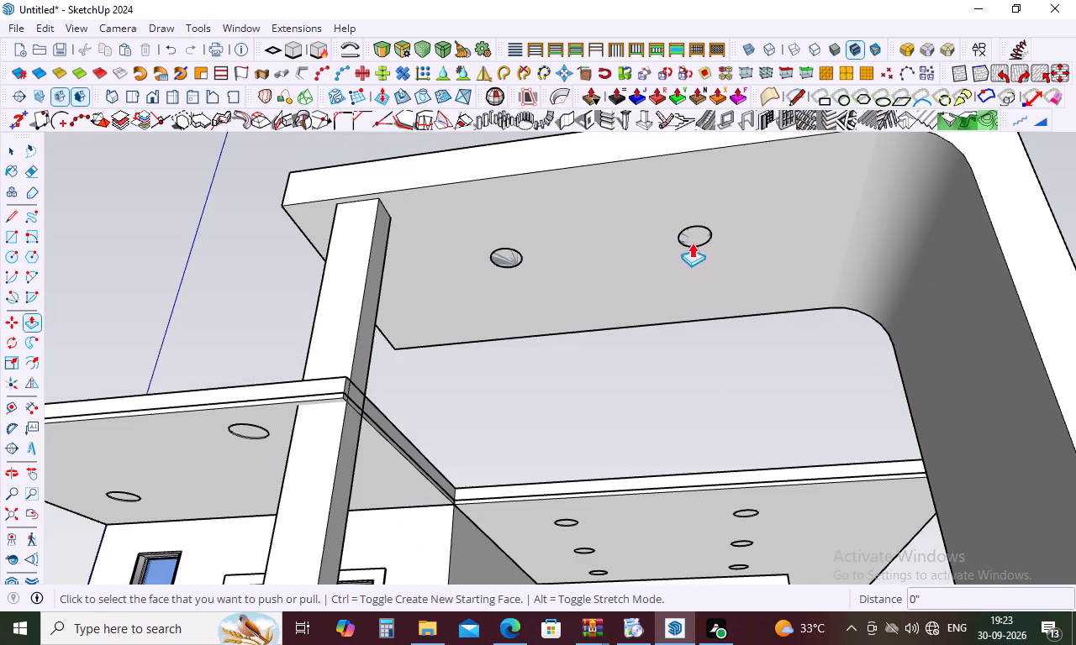
{"action": "key", "text": "space"}
{"action": "double_click", "coordinate": [683, 248]}
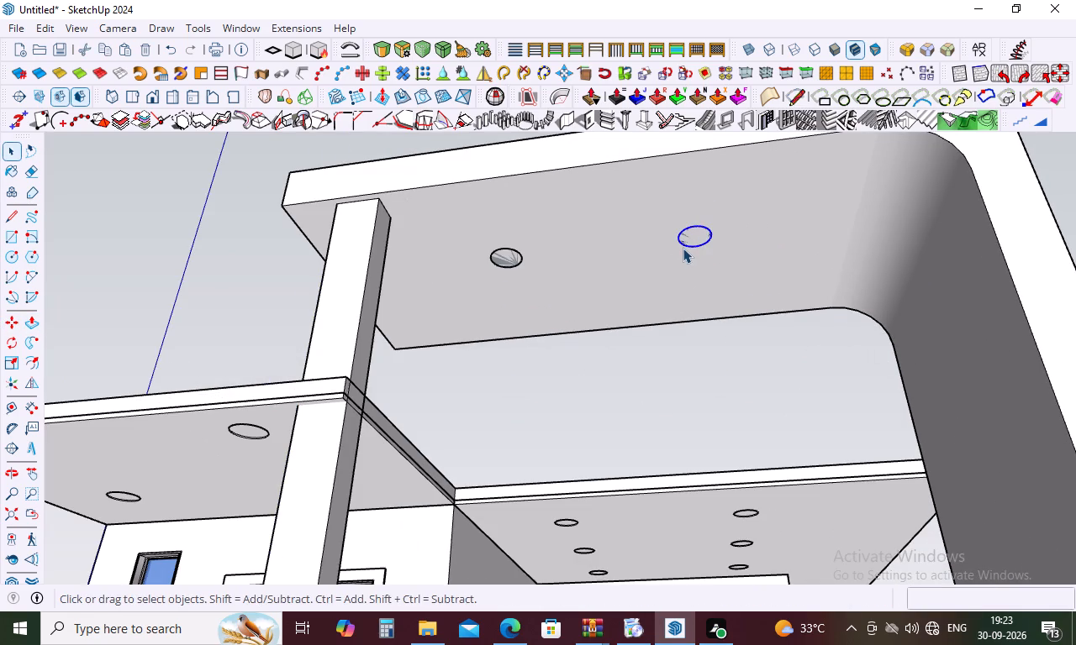
{"action": "key", "text": "p"}
{"action": "left_click", "coordinate": [699, 230]}
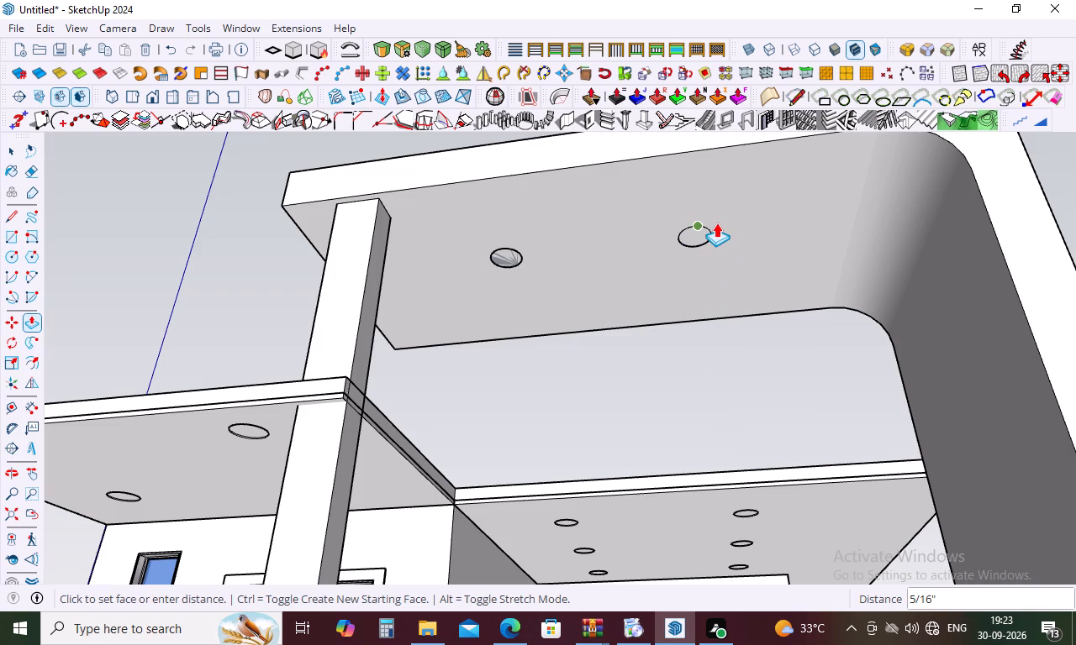
{"action": "type", "text": ".5"}
{"action": "key", "text": "Return"}
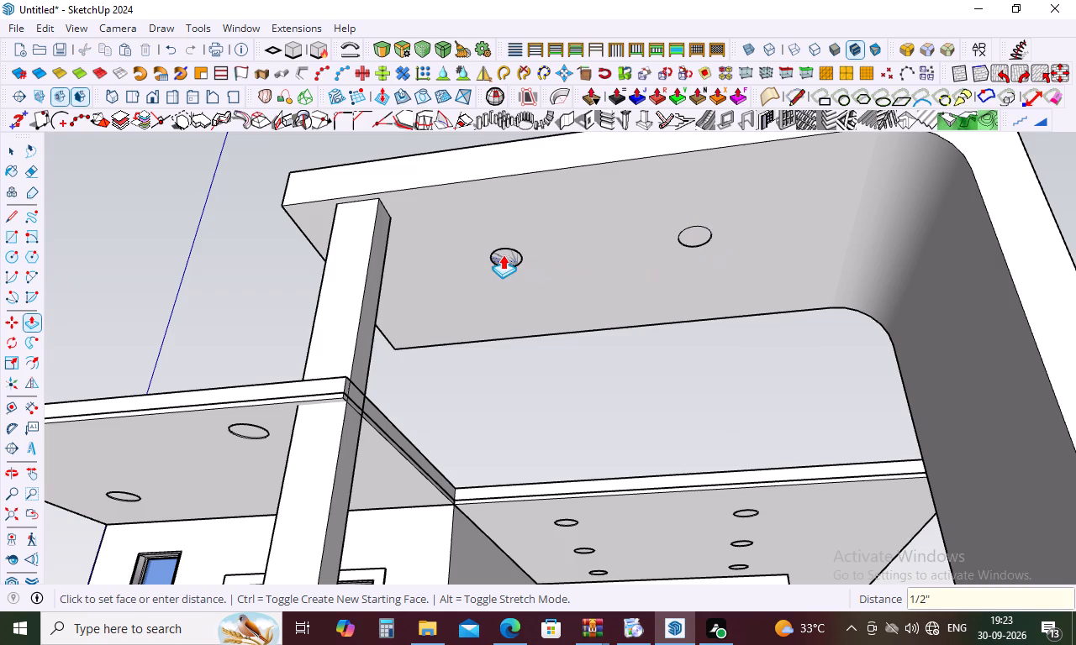
Push/Pull the circle nearest the tall column by the same 0.5" on the overhead beam's underside.
{"action": "double_click", "coordinate": [503, 249]}
{"action": "scroll", "coordinate": [669, 239], "scroll_direction": "down", "scroll_amount": 4}
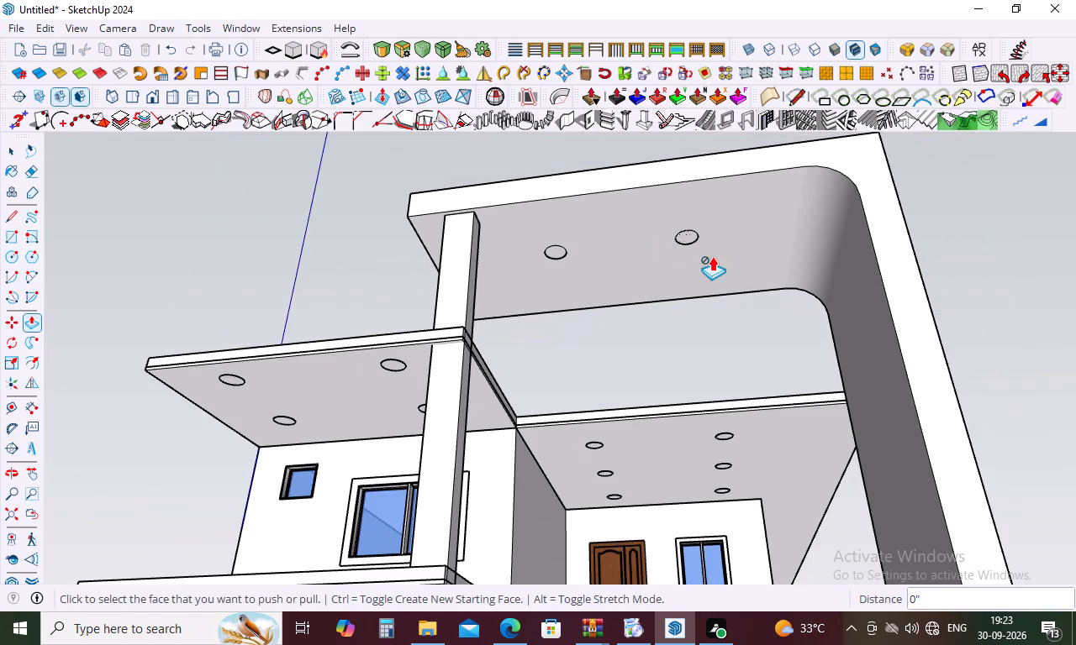
{"action": "scroll", "coordinate": [713, 256], "scroll_direction": "down", "scroll_amount": 9}
{"action": "key", "text": "Escape"}
{"action": "key", "text": "space"}
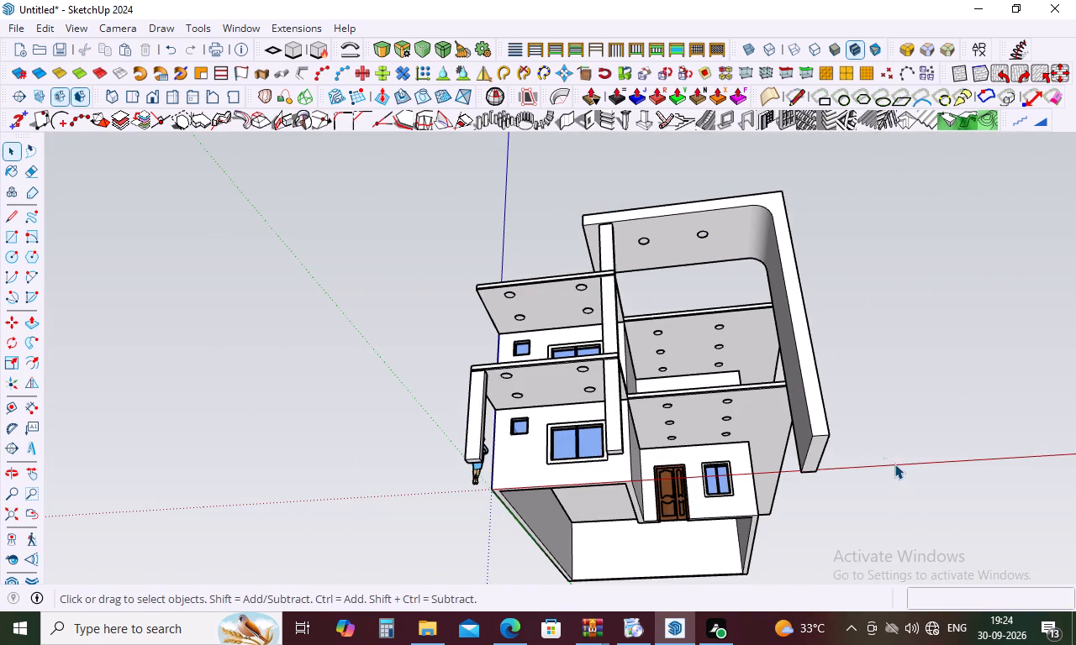
Draw a vertical 17'9" by 3' rectangle on the front edge of the upper balcony slab, spanning to the outer wall.
{"action": "middle_click_drag", "start_coordinate": [818, 250], "coordinate": [844, 386]}
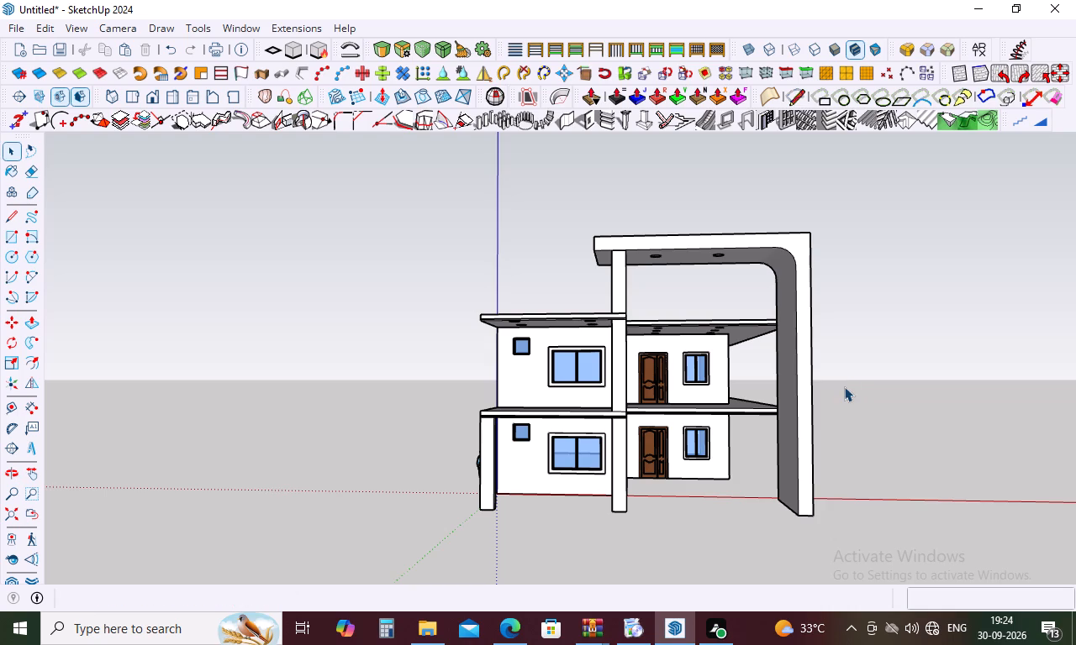
{"action": "middle_click_drag", "start_coordinate": [831, 358], "coordinate": [810, 211]}
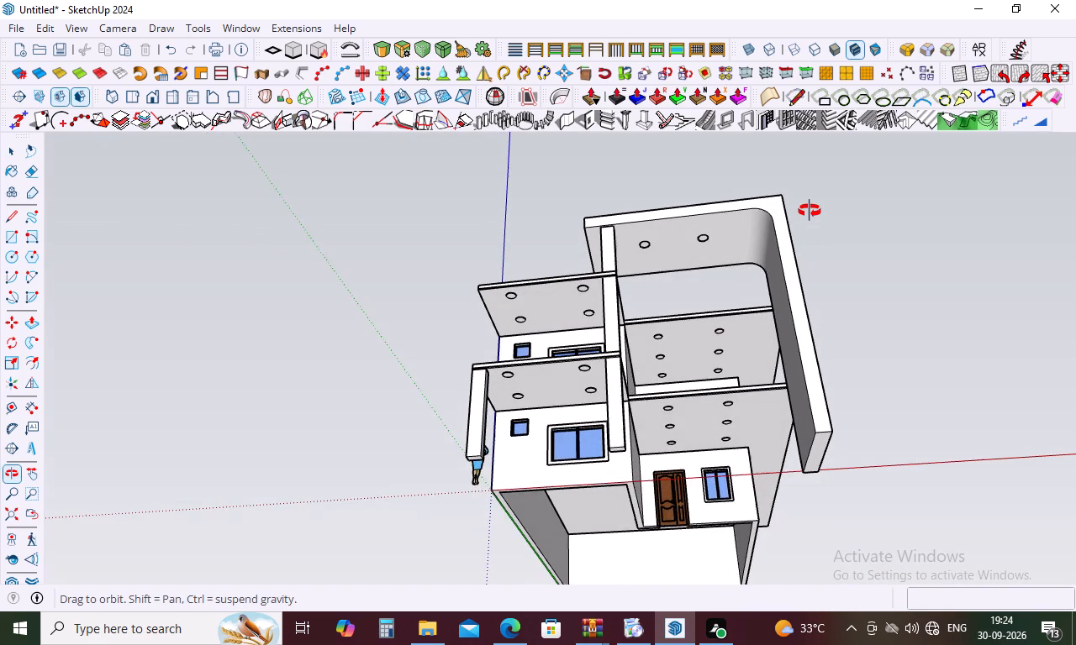
{"action": "middle_click_drag", "start_coordinate": [810, 211], "coordinate": [810, 312]}
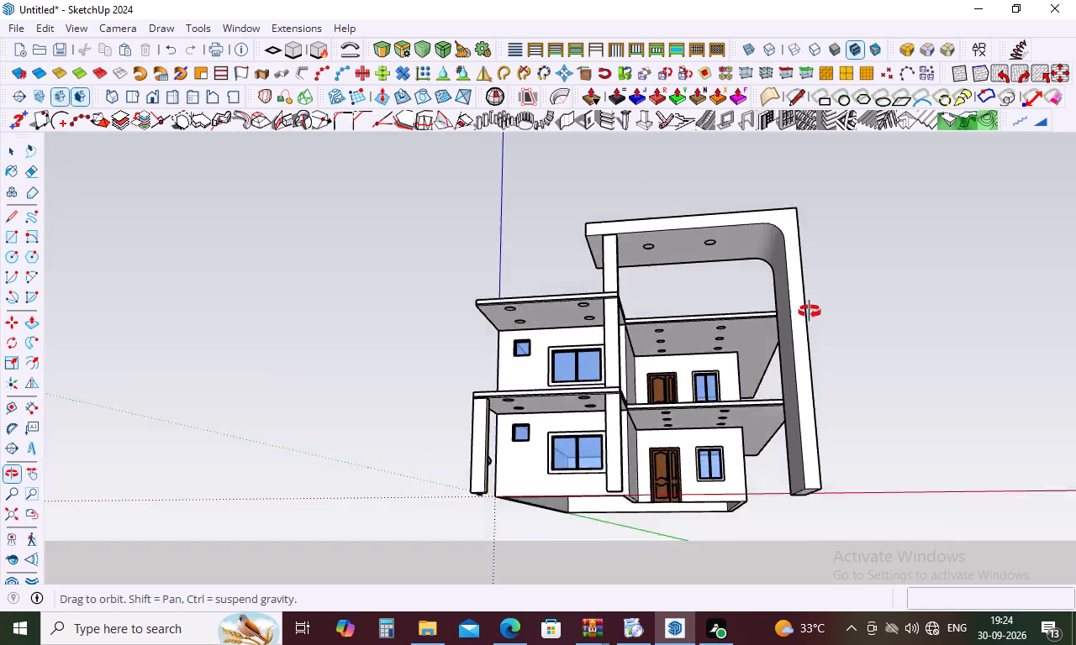
{"action": "middle_click_drag", "start_coordinate": [810, 312], "coordinate": [810, 338]}
{"action": "middle_click_drag", "start_coordinate": [758, 433], "coordinate": [773, 473]}
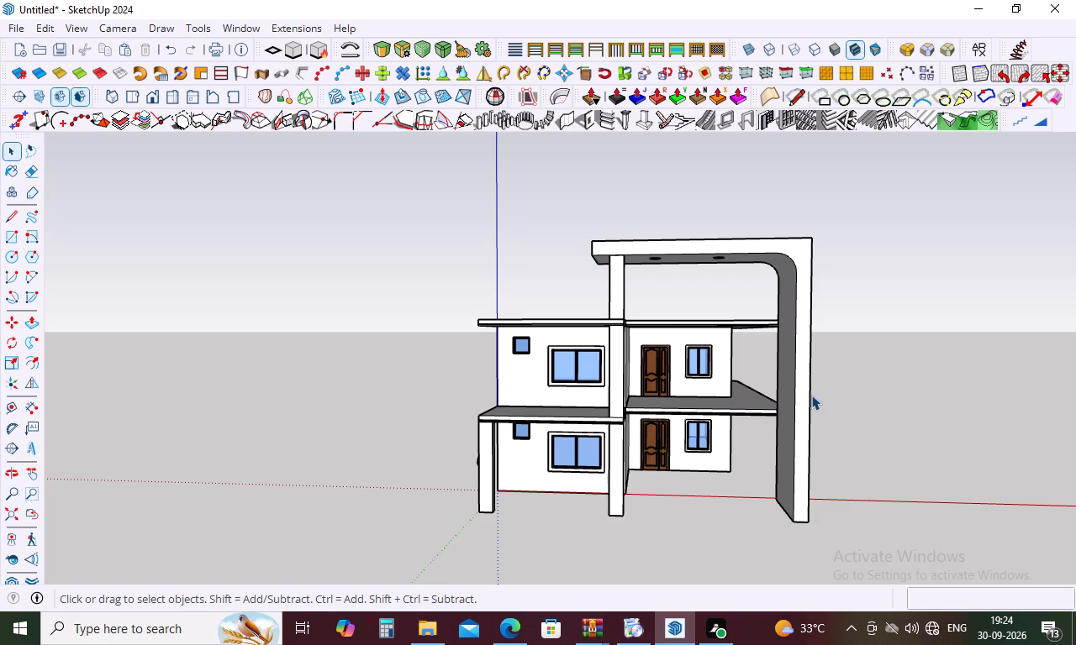
{"action": "key", "text": "r"}
{"action": "scroll", "coordinate": [798, 406], "scroll_direction": "up", "scroll_amount": 9}
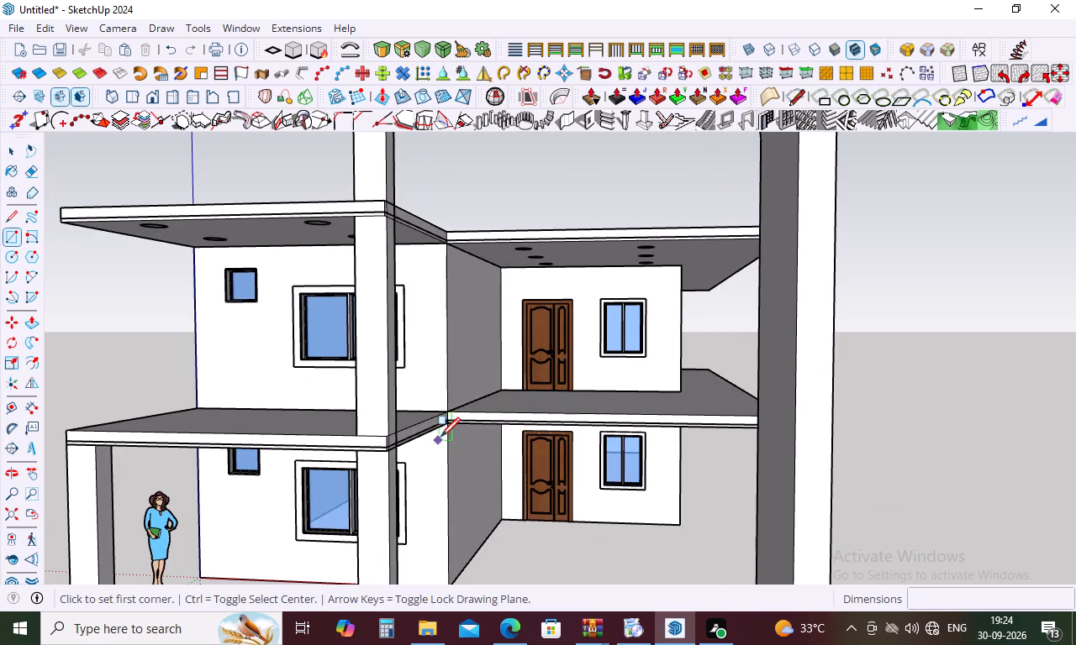
{"action": "left_click", "coordinate": [449, 424]}
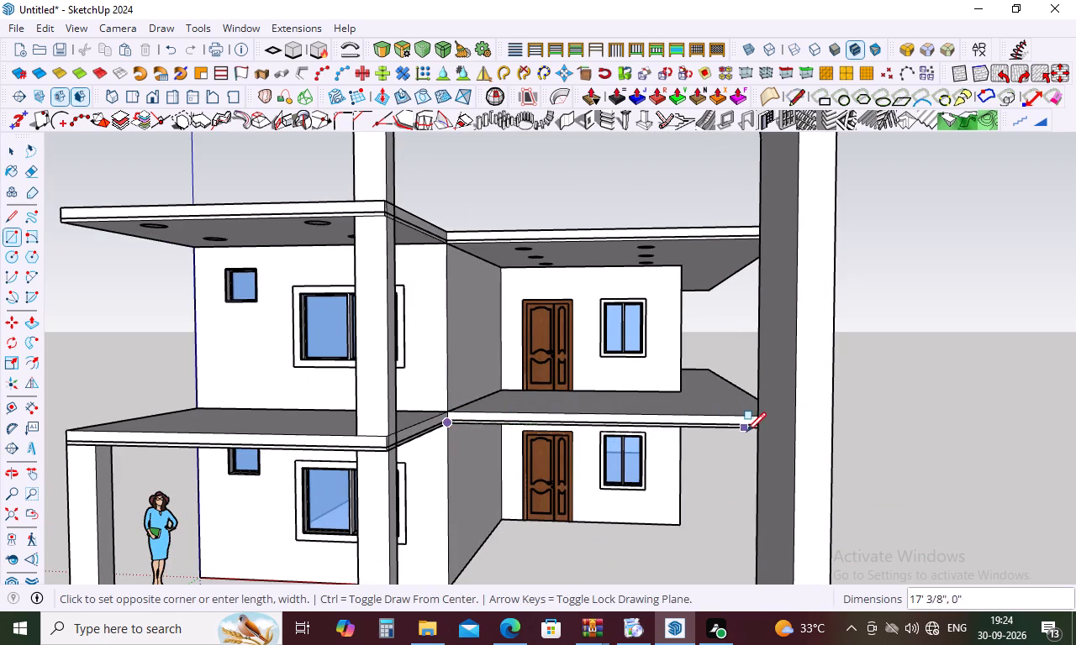
{"action": "left_click", "coordinate": [757, 429]}
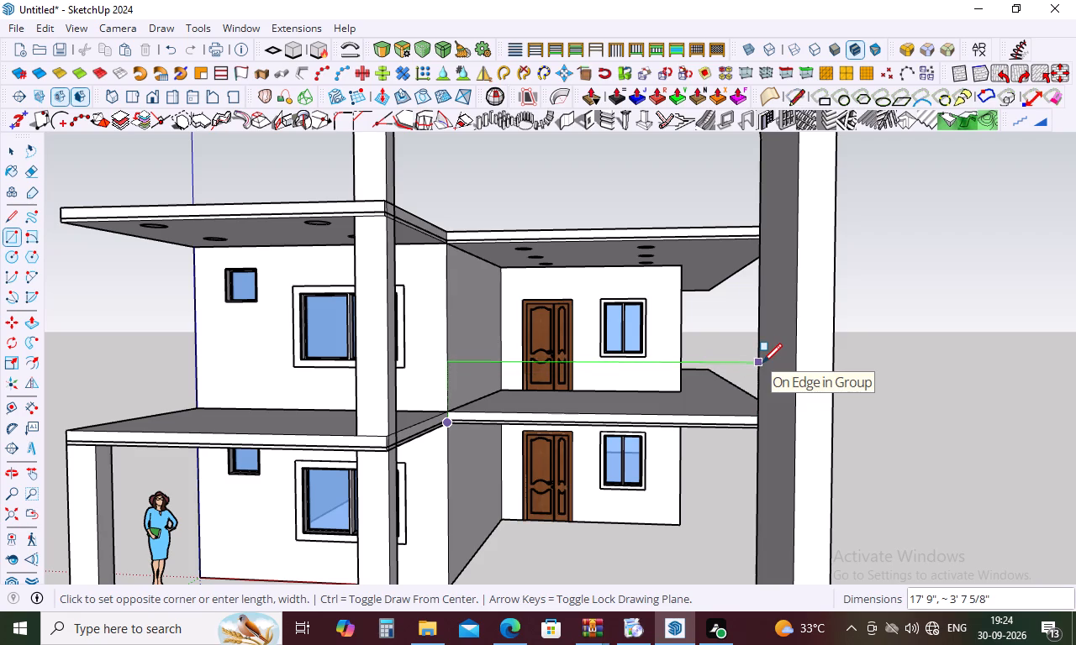
{"action": "type", "text": "17'9"}
{"action": "key", "text": "shift+quotedbl"}
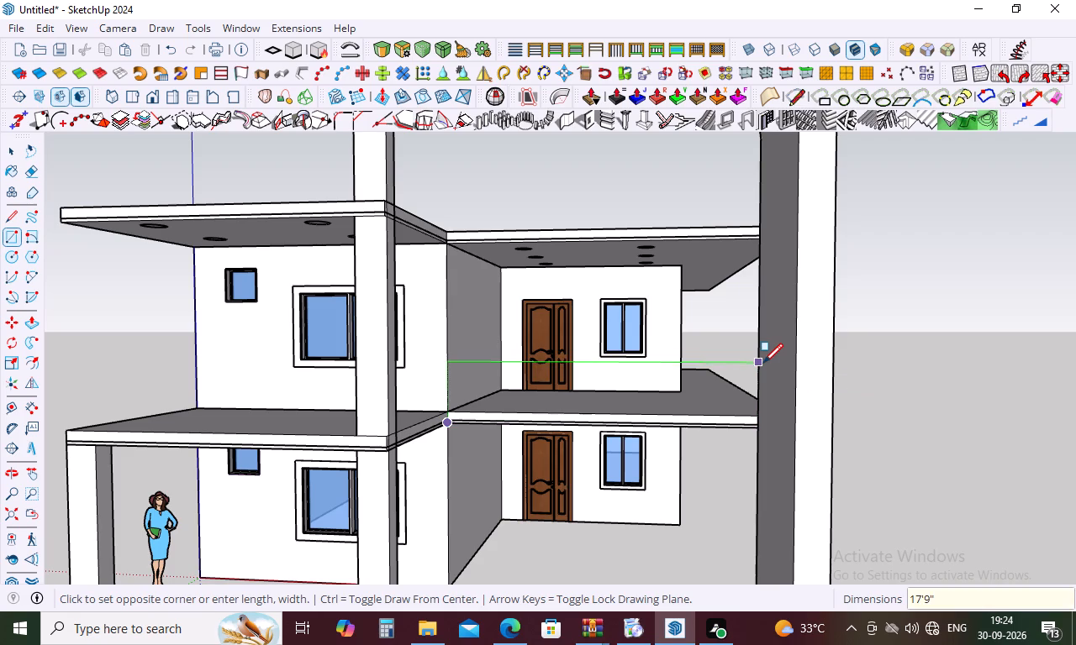
{"action": "key", "text": "comma"}
{"action": "key", "text": "3"}
{"action": "key", "text": "apostrophe"}
{"action": "key", "text": "Return"}
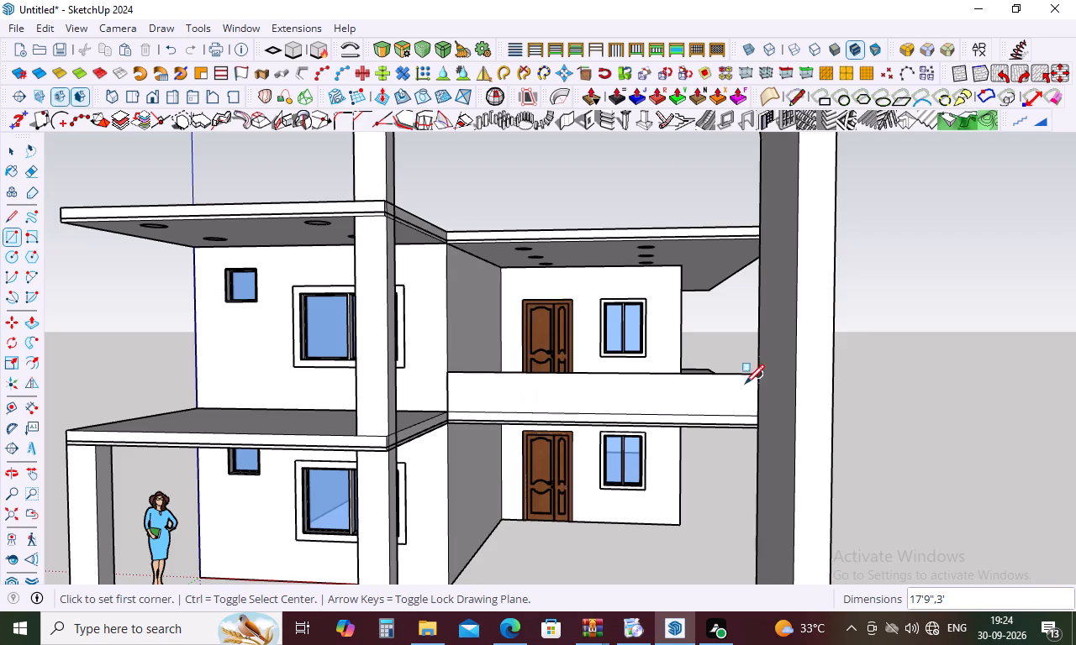
{"action": "key", "text": "space"}
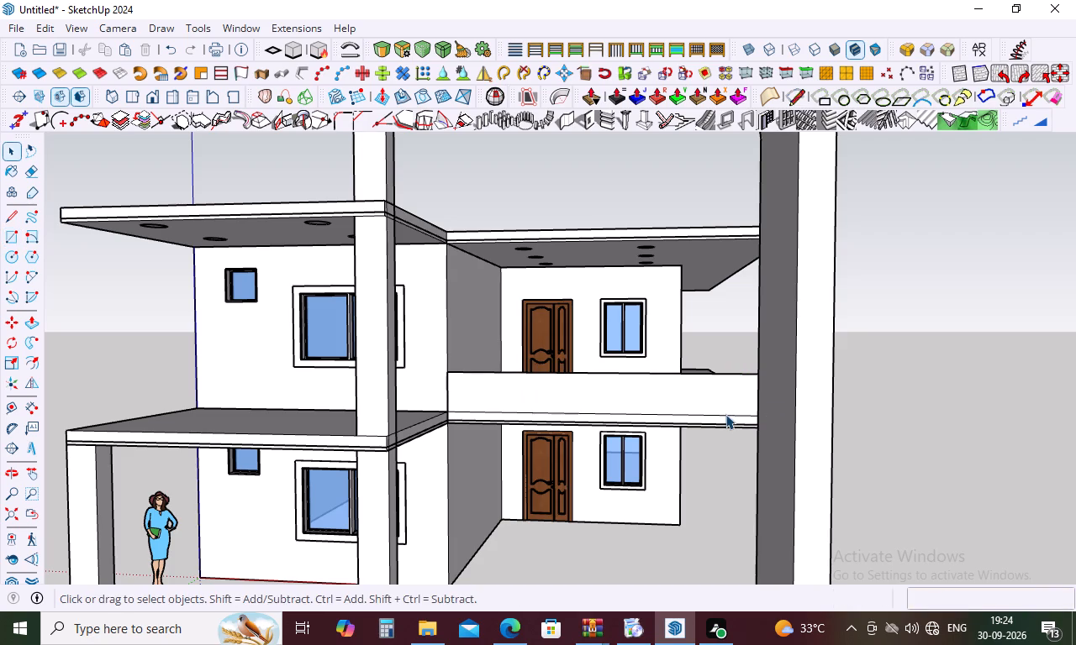
Push/Pull the balcony parapet rectangle outward by 4".
{"action": "key", "text": "p"}
{"action": "left_click", "coordinate": [714, 393]}
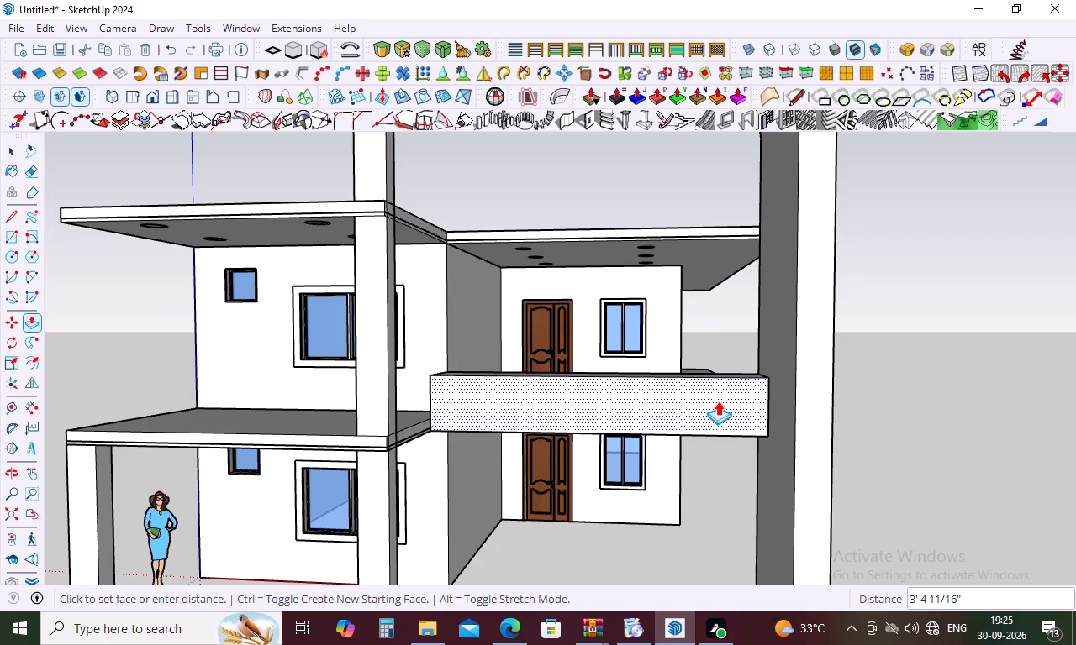
{"action": "key", "text": "4"}
{"action": "key", "text": "Return"}
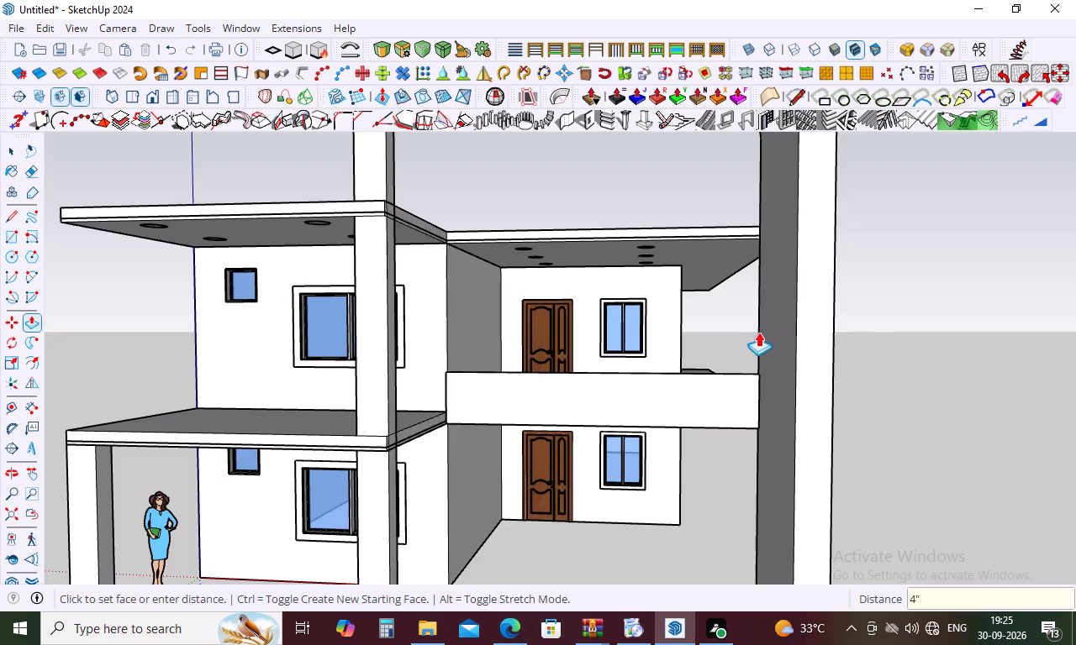
Raise the top face of the balcony parapet by .5' with Push/Pull.
{"action": "middle_click_drag", "start_coordinate": [756, 333], "coordinate": [753, 436]}
{"action": "scroll", "coordinate": [709, 417], "scroll_direction": "up", "scroll_amount": 5}
{"action": "scroll", "coordinate": [628, 441], "scroll_direction": "up", "scroll_amount": 4}
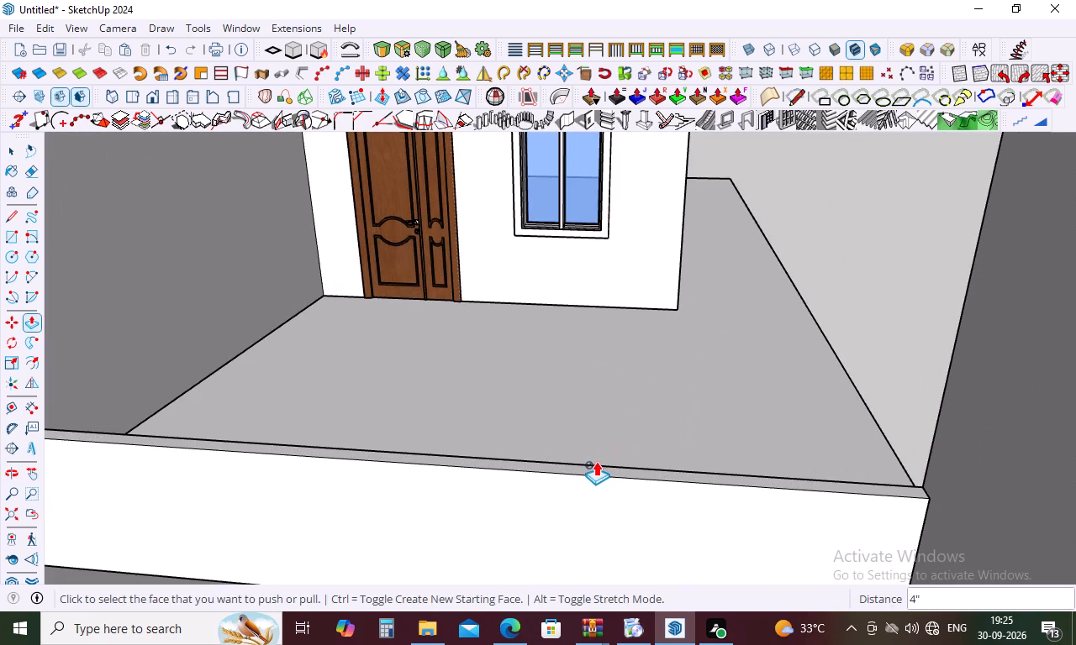
{"action": "key", "text": "Escape"}
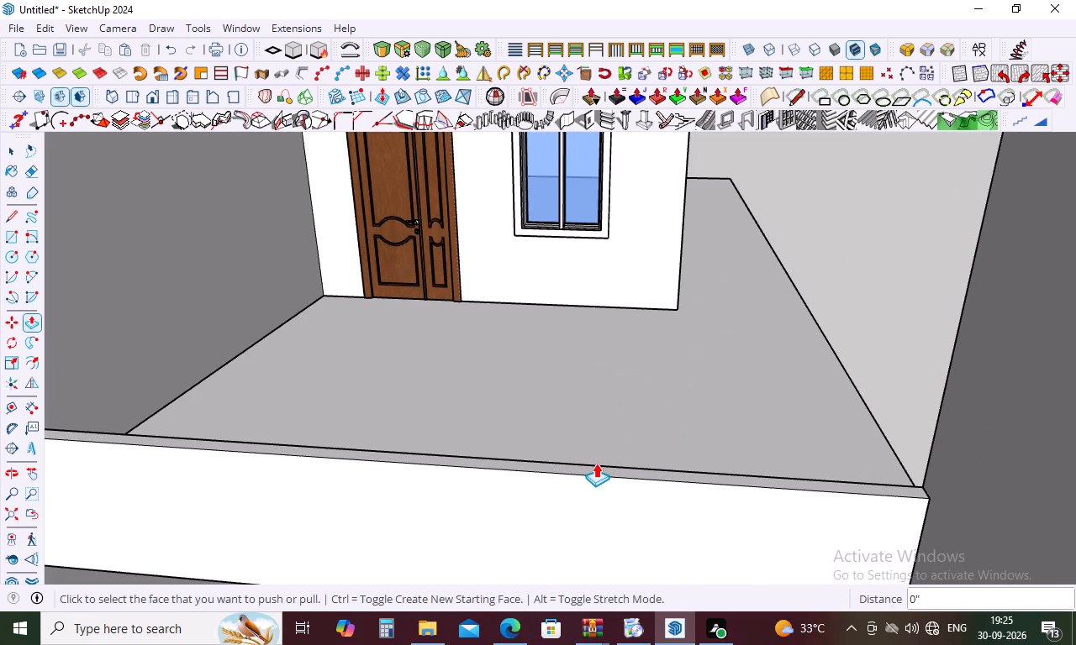
{"action": "key", "text": "p"}
{"action": "left_click", "coordinate": [592, 467]}
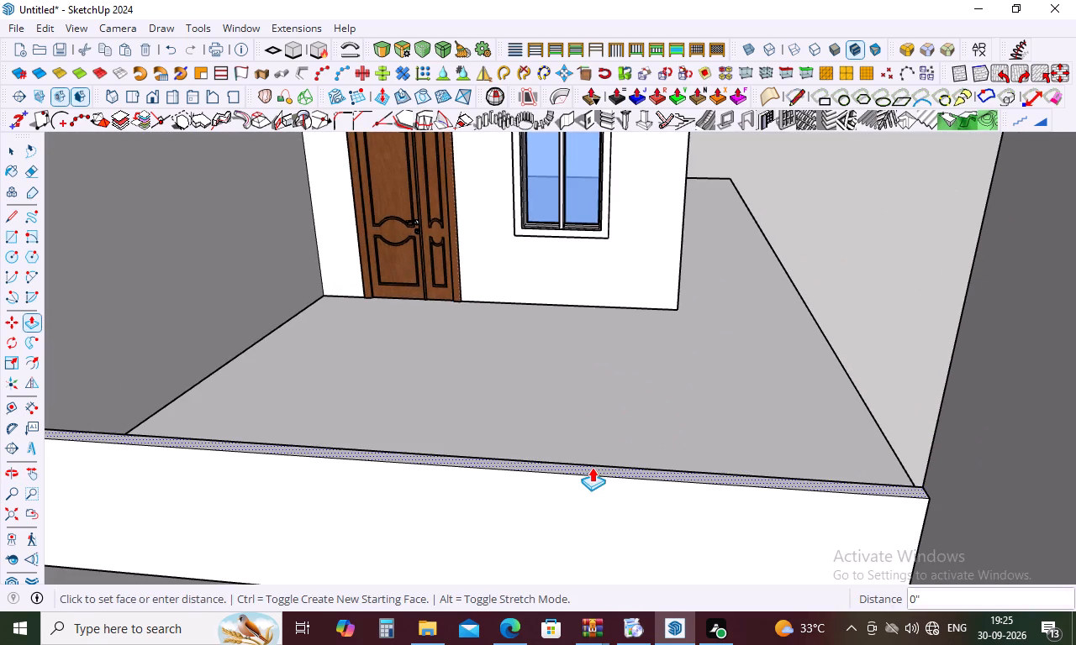
{"action": "key", "text": "period"}
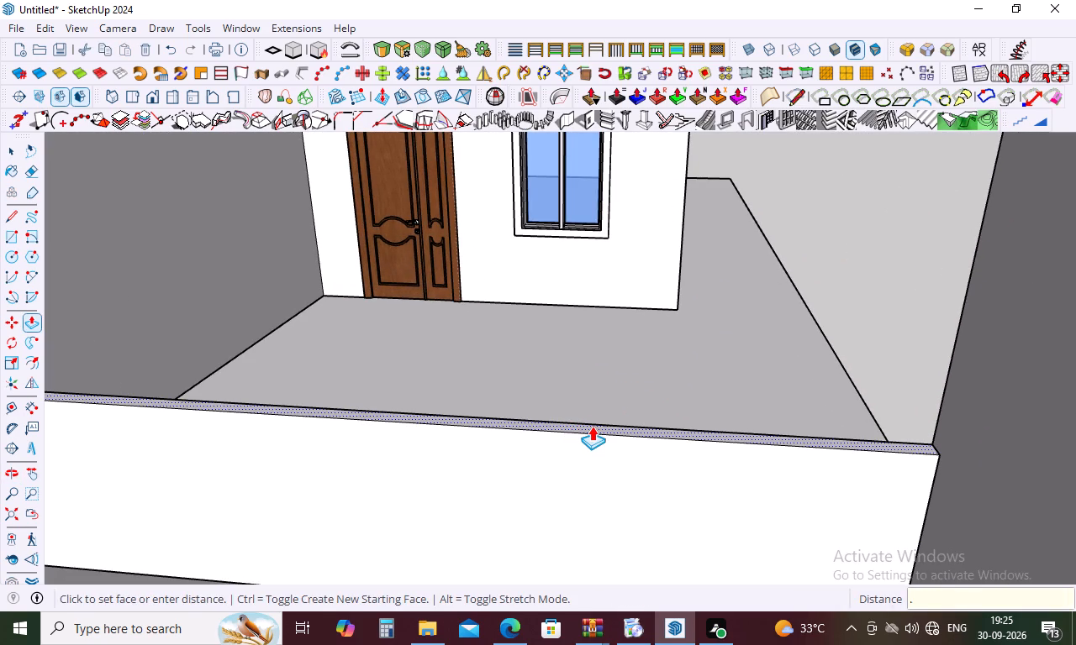
{"action": "type", "text": "5'"}
{"action": "key", "text": "Return"}
{"action": "scroll", "coordinate": [627, 308], "scroll_direction": "down", "scroll_amount": 9}
{"action": "middle_click_drag", "start_coordinate": [641, 368], "coordinate": [680, 199]}
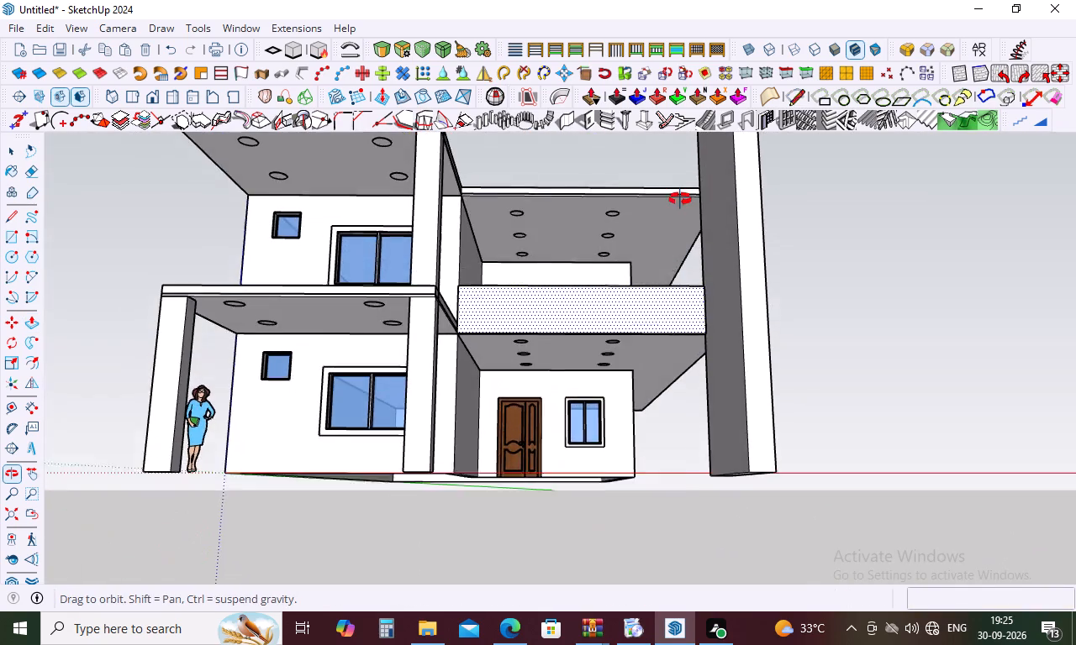
{"action": "middle_click_drag", "start_coordinate": [680, 199], "coordinate": [672, 255]}
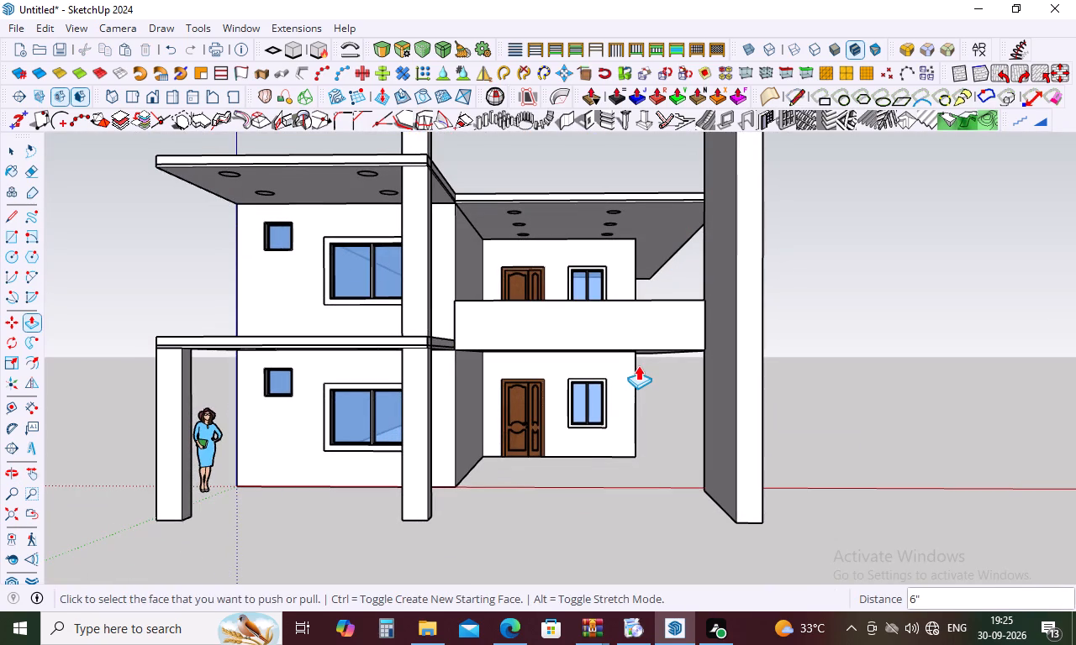
{"action": "key", "text": "Escape"}
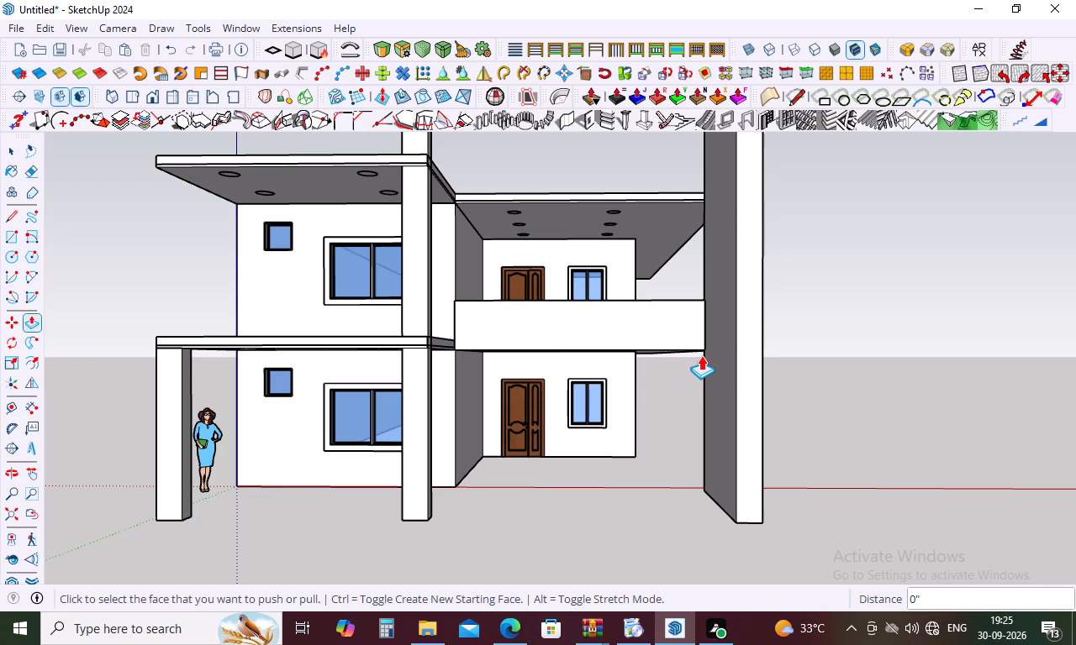
{"action": "key", "text": "space"}
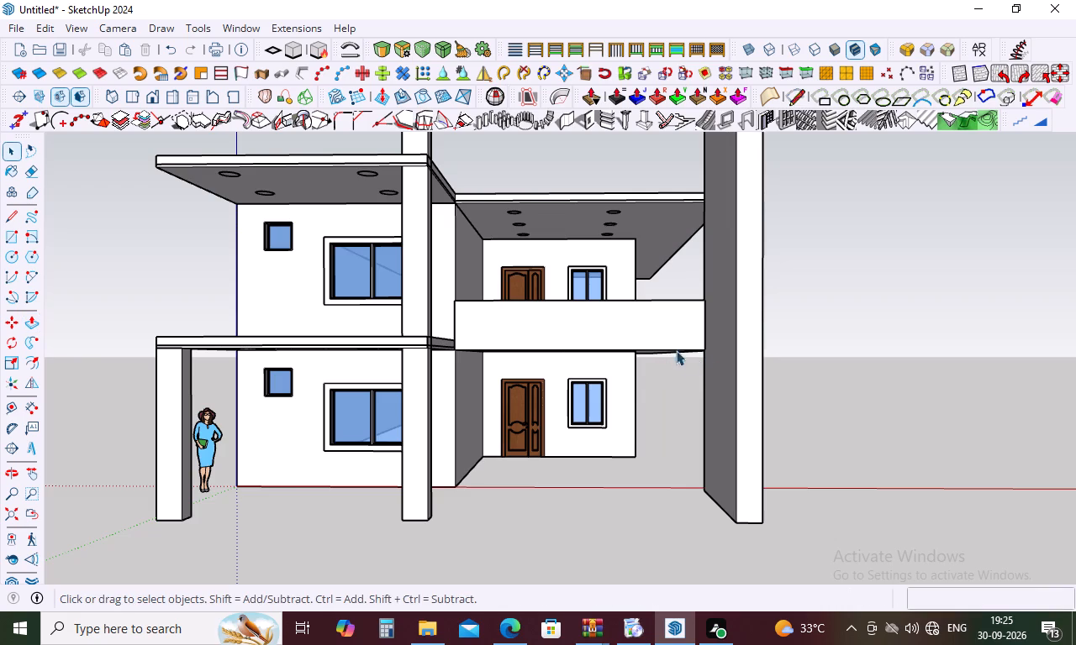
Select the whole balcony parapet and make it a group.
{"action": "triple_click", "coordinate": [662, 331]}
{"action": "left_click", "coordinate": [662, 331]}
{"action": "right_click", "coordinate": [662, 330]}
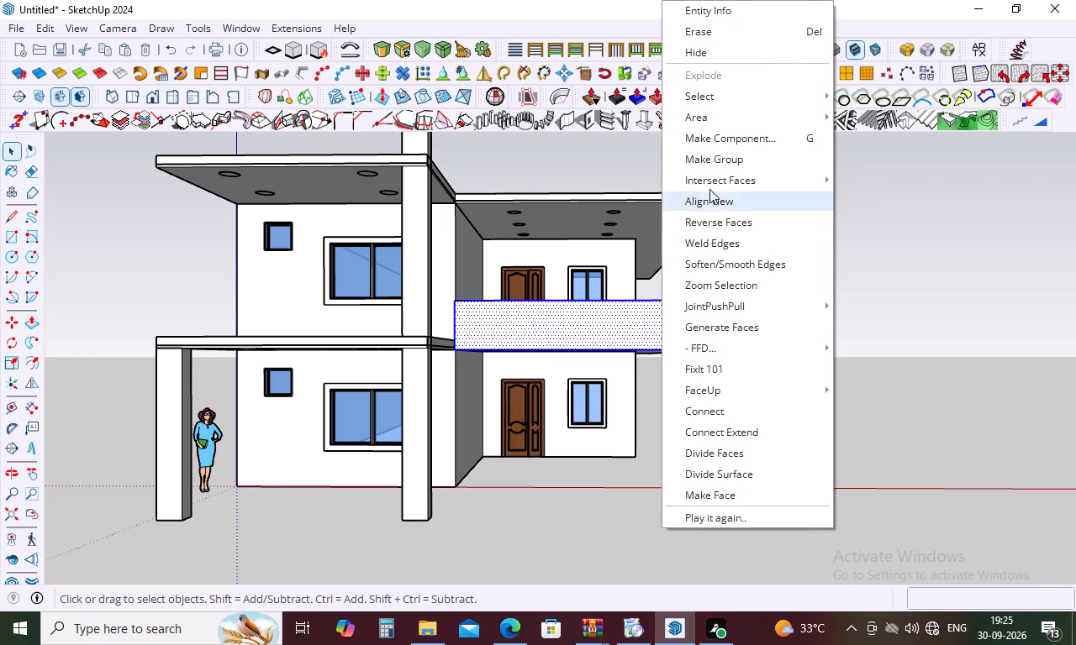
{"action": "left_click", "coordinate": [718, 155]}
{"action": "left_click", "coordinate": [835, 417]}
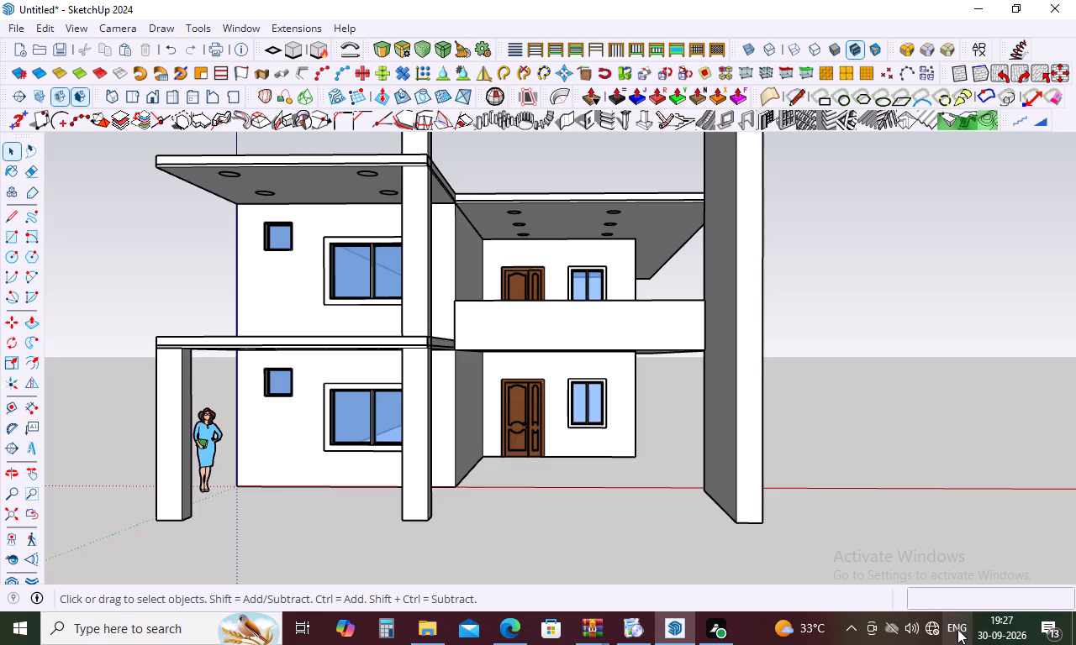
{"action": "left_click", "coordinate": [926, 312]}
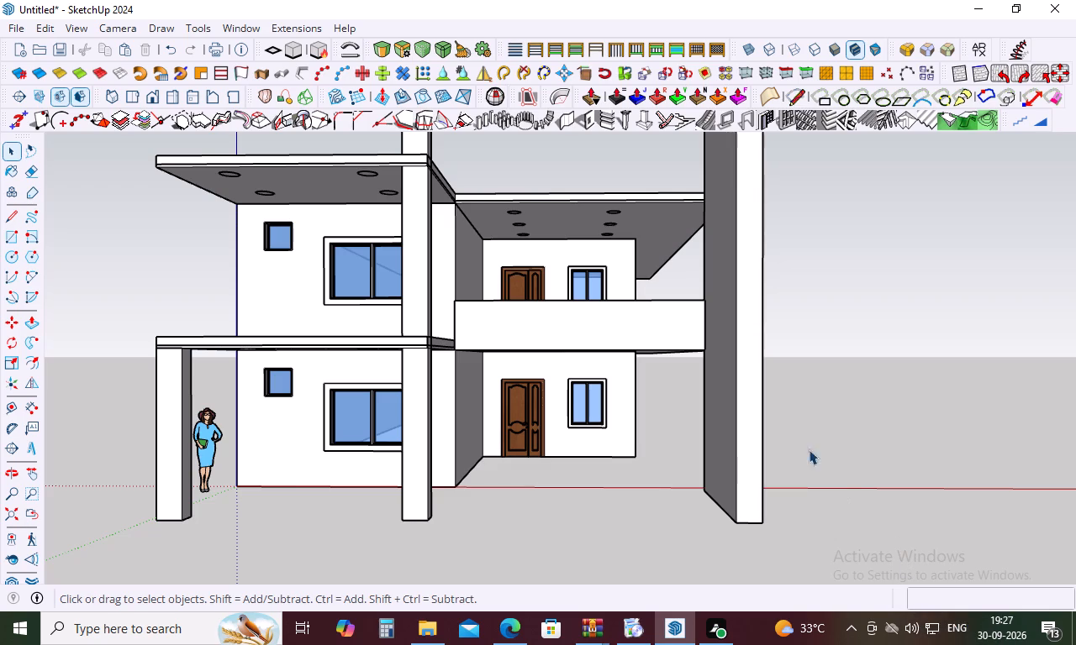
Search the 3D Warehouse for "jali design".
{"action": "left_click", "coordinate": [281, 27]}
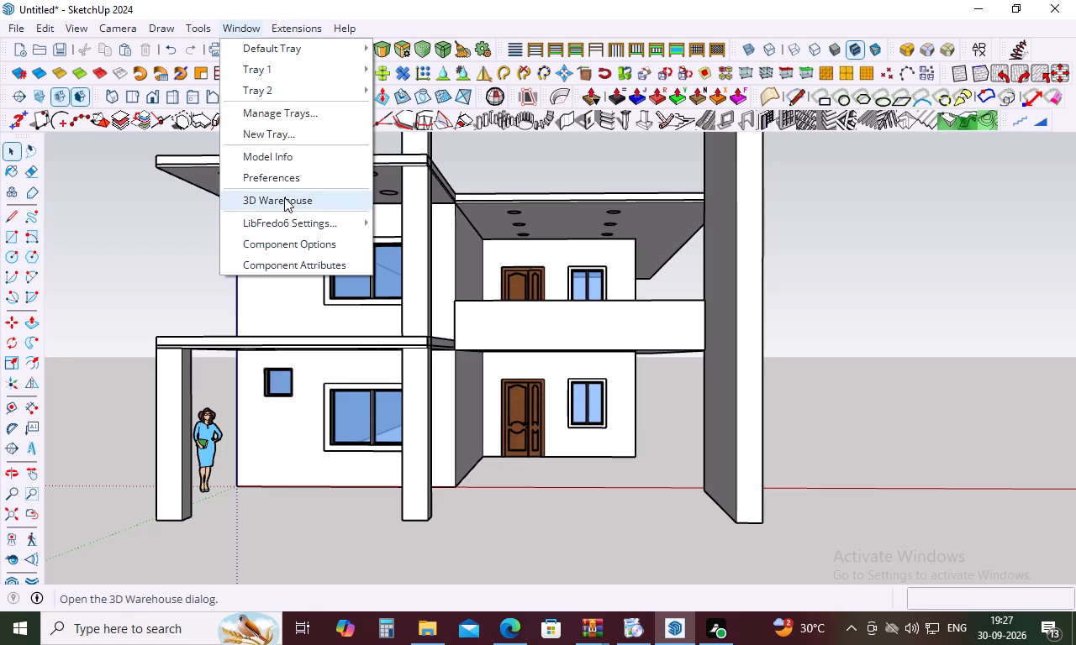
{"action": "left_click", "coordinate": [286, 194]}
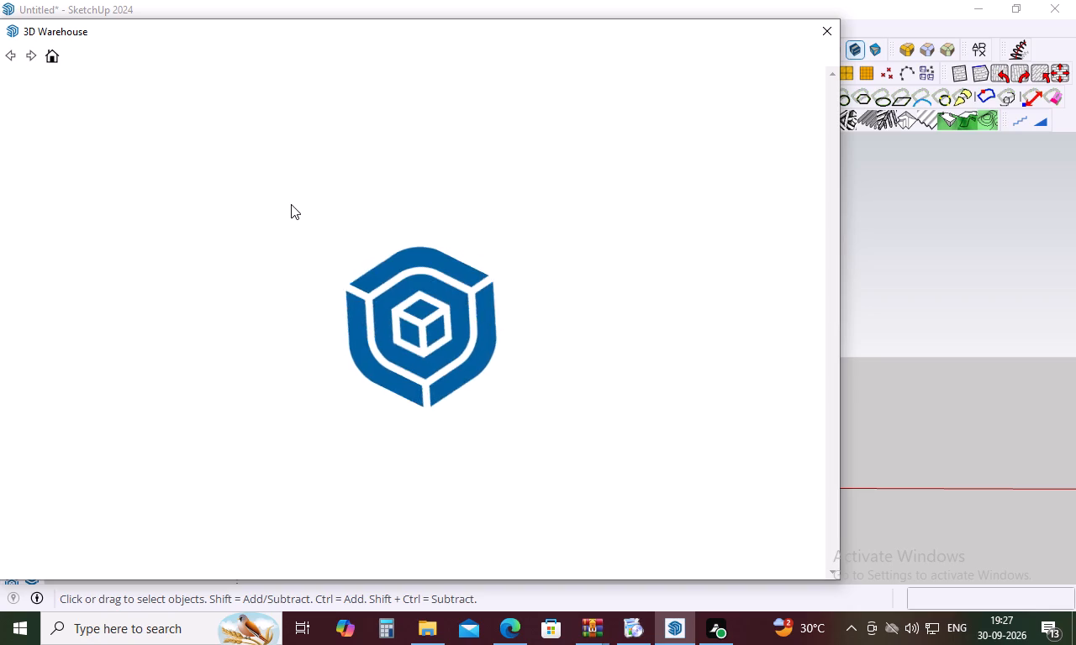
{"action": "left_click", "coordinate": [331, 340]}
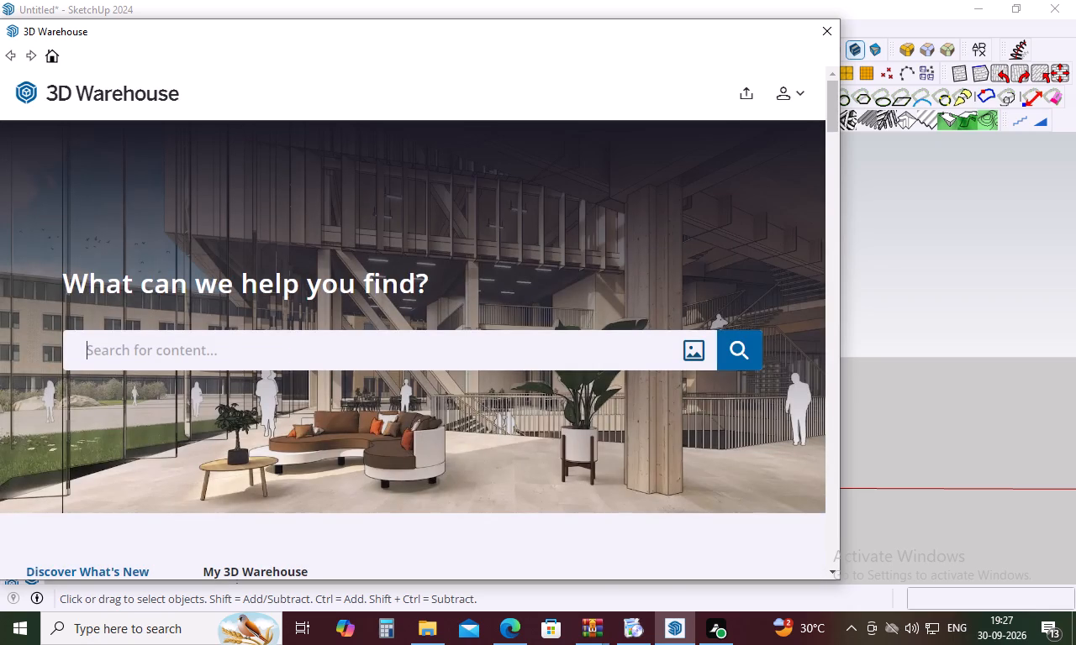
{"action": "type", "text": "jali de"}
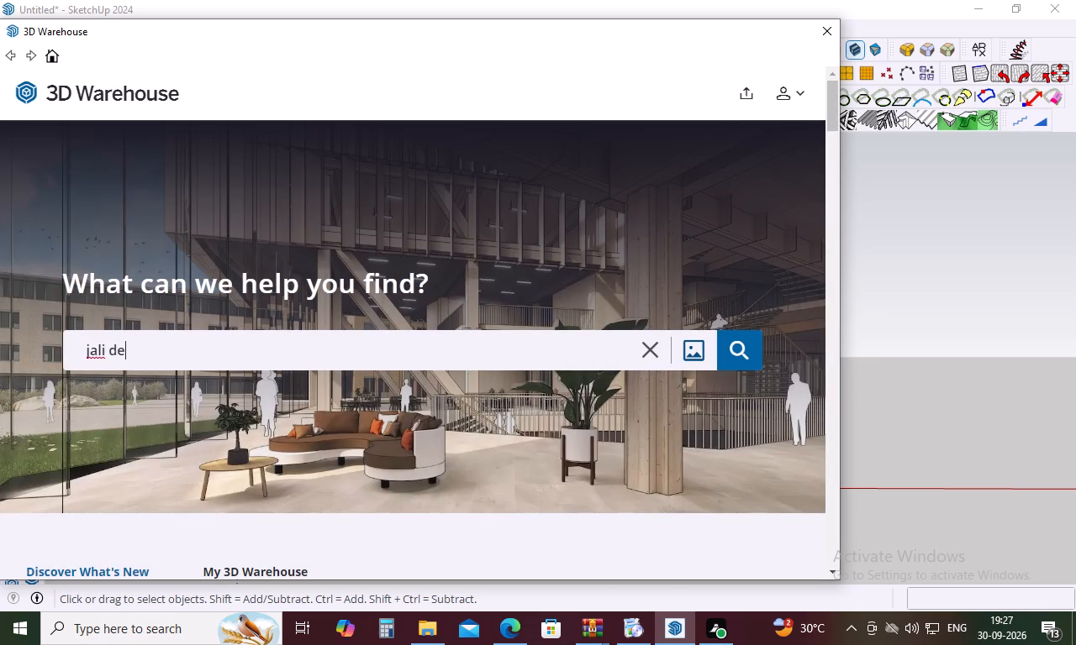
{"action": "type", "text": "sign"}
{"action": "left_click", "coordinate": [730, 334]}
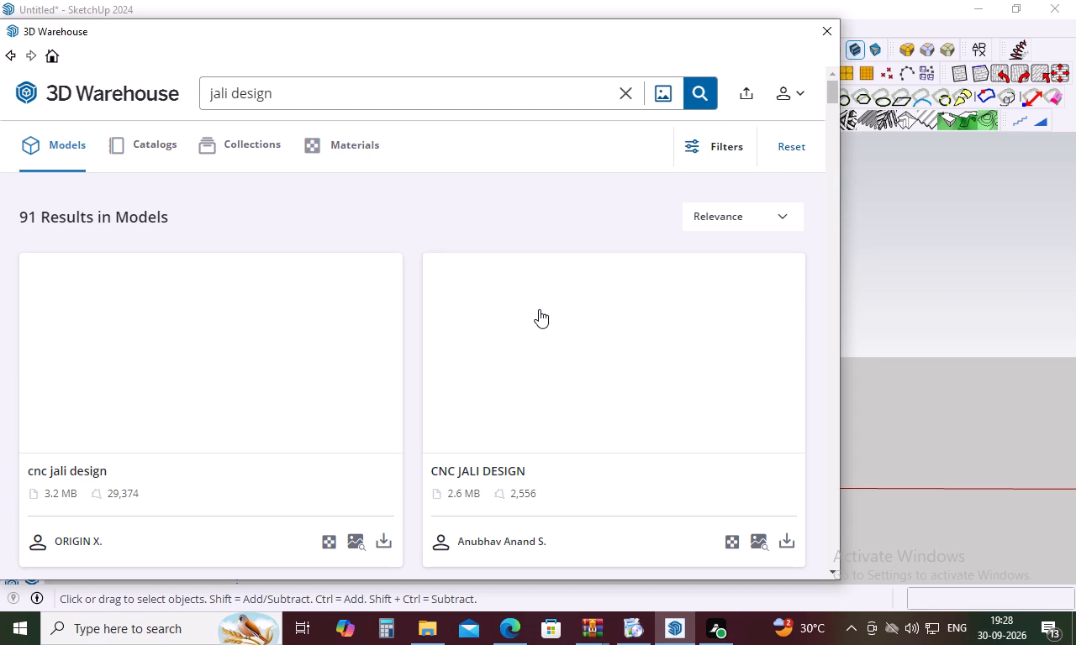
Browse the jali design models in the search results for one suited to the house exterior.
{"action": "scroll", "coordinate": [539, 309], "scroll_direction": "down", "scroll_amount": 3}
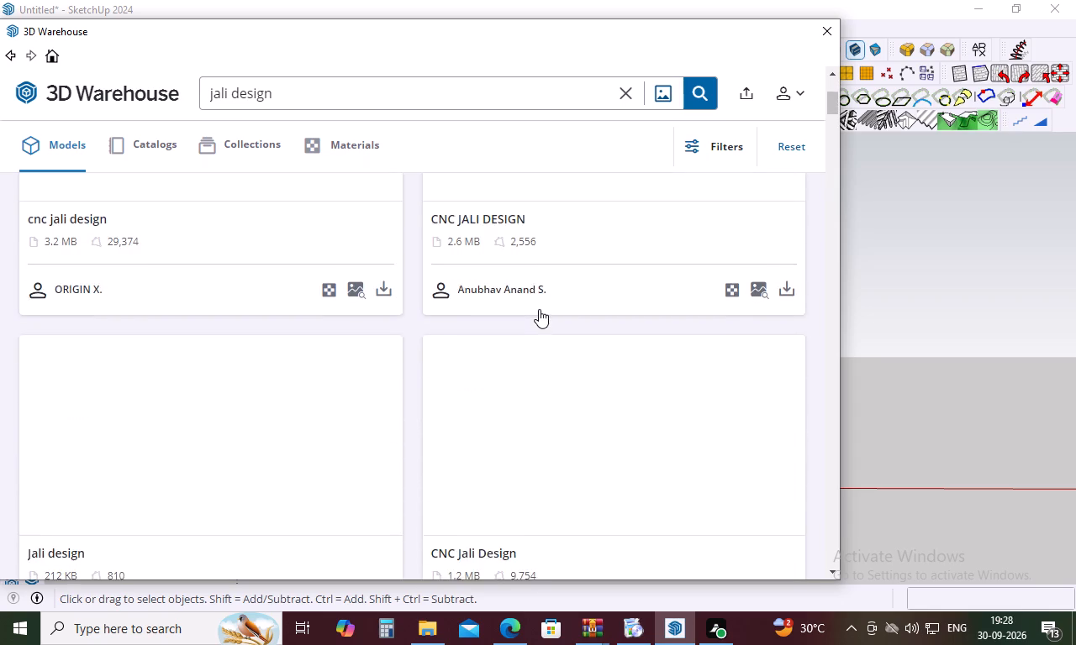
{"action": "scroll", "coordinate": [539, 309], "scroll_direction": "down", "scroll_amount": 2}
{"action": "scroll", "coordinate": [557, 319], "scroll_direction": "up", "scroll_amount": 10}
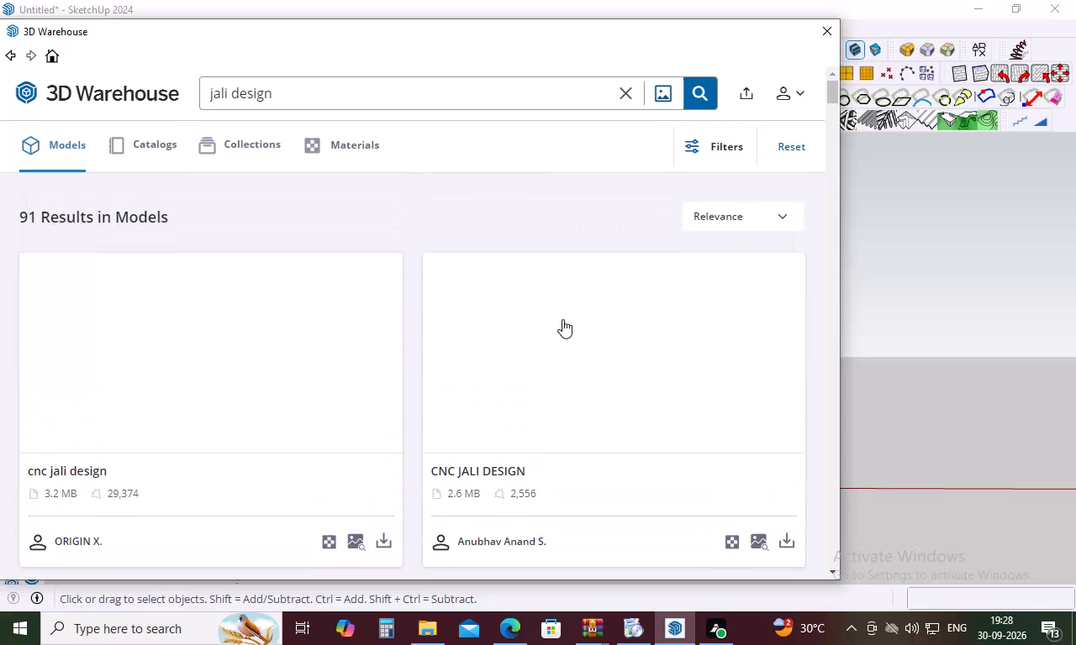
{"action": "scroll", "coordinate": [562, 319], "scroll_direction": "up", "scroll_amount": 1}
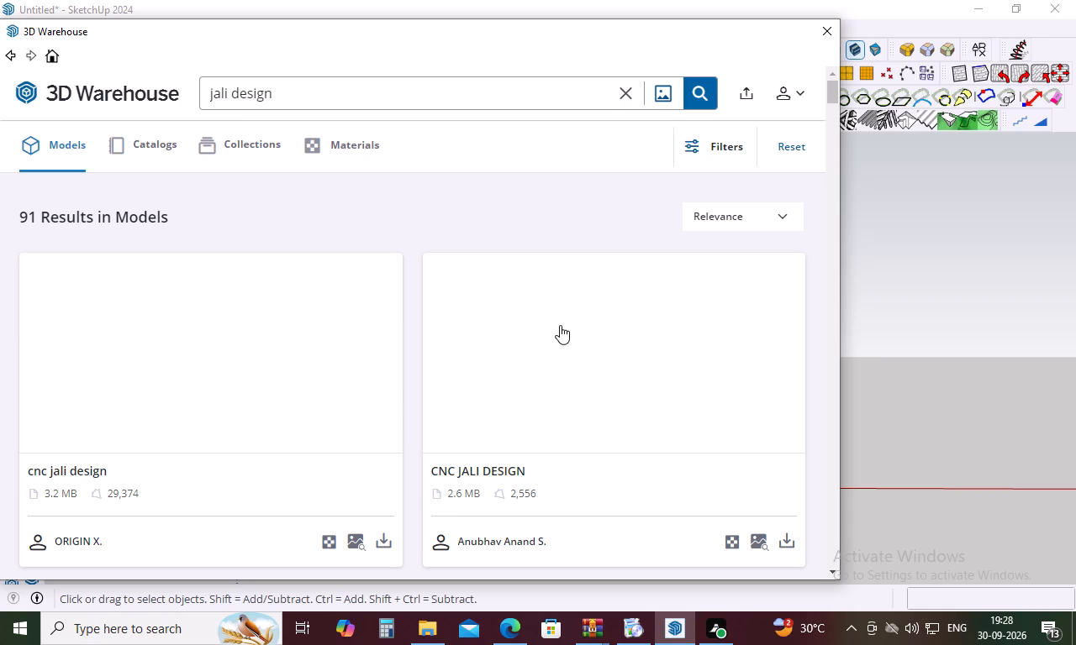
{"action": "scroll", "coordinate": [560, 325], "scroll_direction": "down", "scroll_amount": 6}
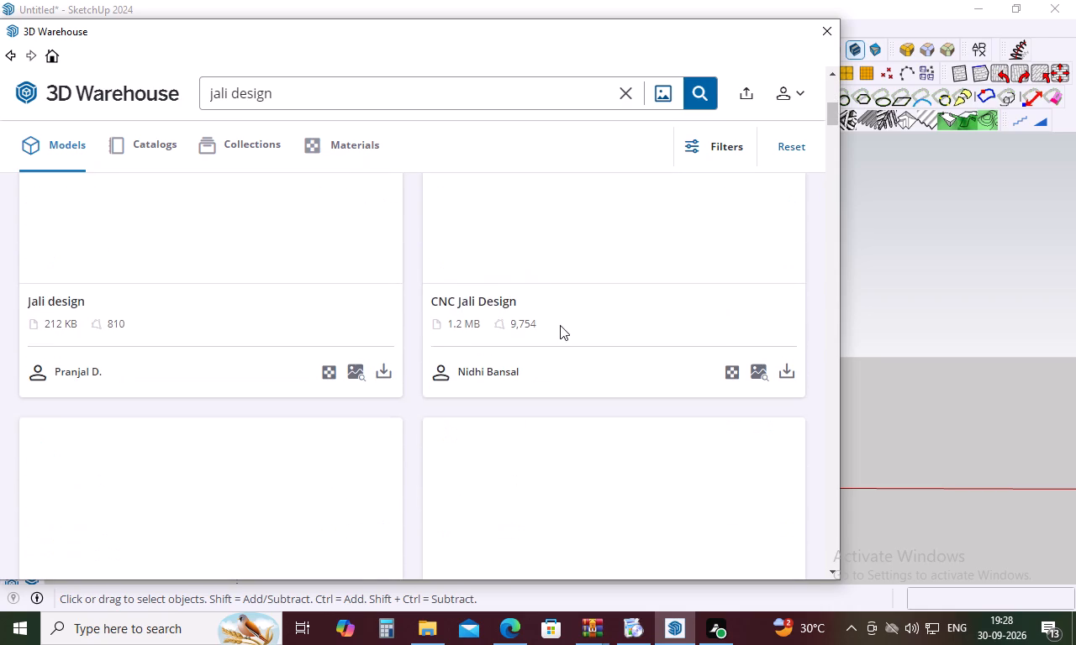
{"action": "scroll", "coordinate": [560, 325], "scroll_direction": "down", "scroll_amount": 2}
{"action": "scroll", "coordinate": [560, 326], "scroll_direction": "up", "scroll_amount": 12}
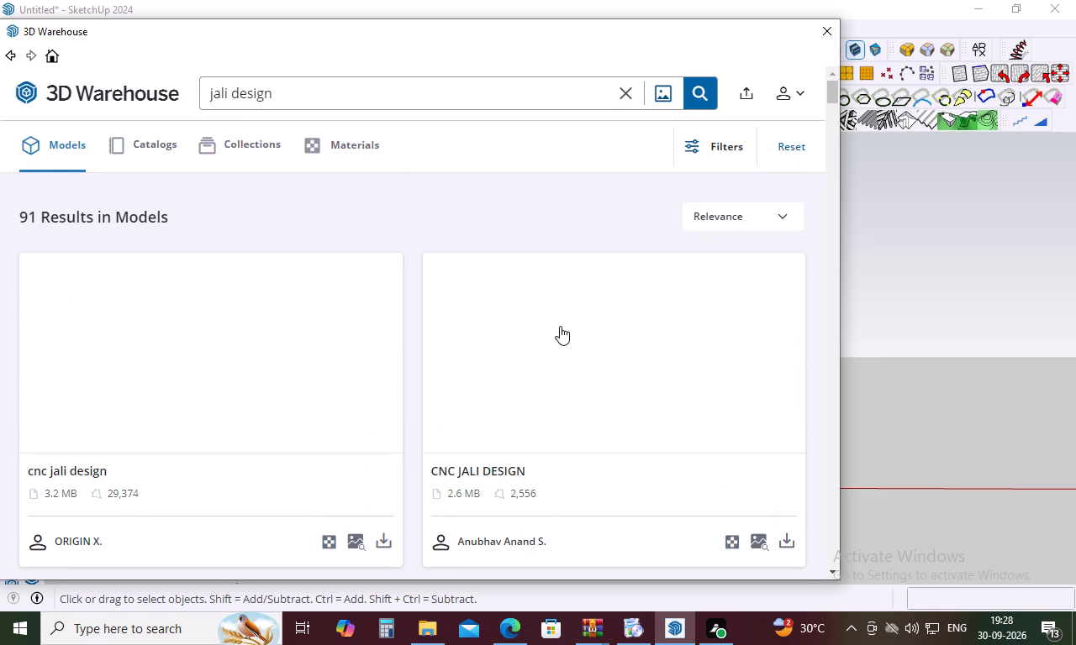
{"action": "scroll", "coordinate": [560, 326], "scroll_direction": "up", "scroll_amount": 3}
{"action": "scroll", "coordinate": [560, 326], "scroll_direction": "down", "scroll_amount": 2}
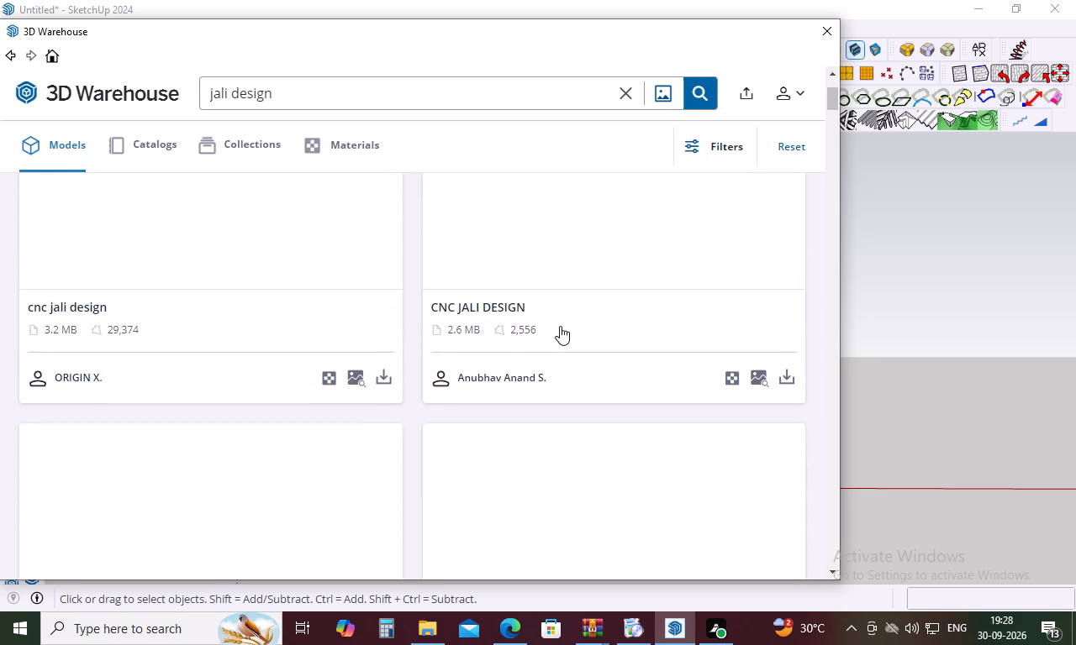
{"action": "scroll", "coordinate": [560, 326], "scroll_direction": "down", "scroll_amount": 4}
{"action": "scroll", "coordinate": [560, 326], "scroll_direction": "up", "scroll_amount": 3}
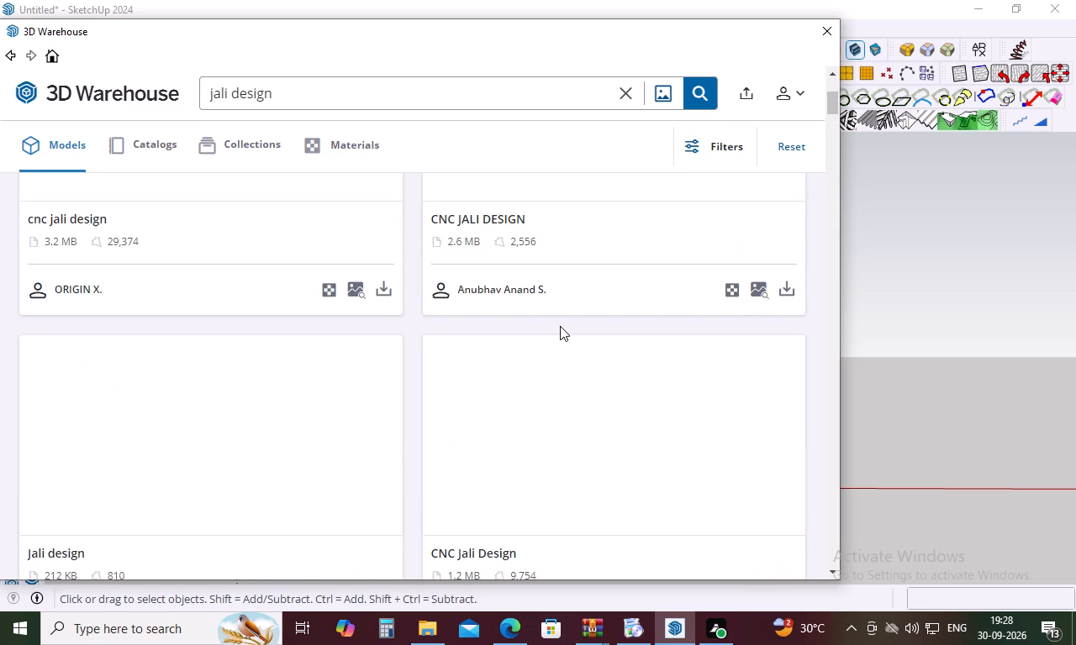
{"action": "scroll", "coordinate": [560, 326], "scroll_direction": "up", "scroll_amount": 6}
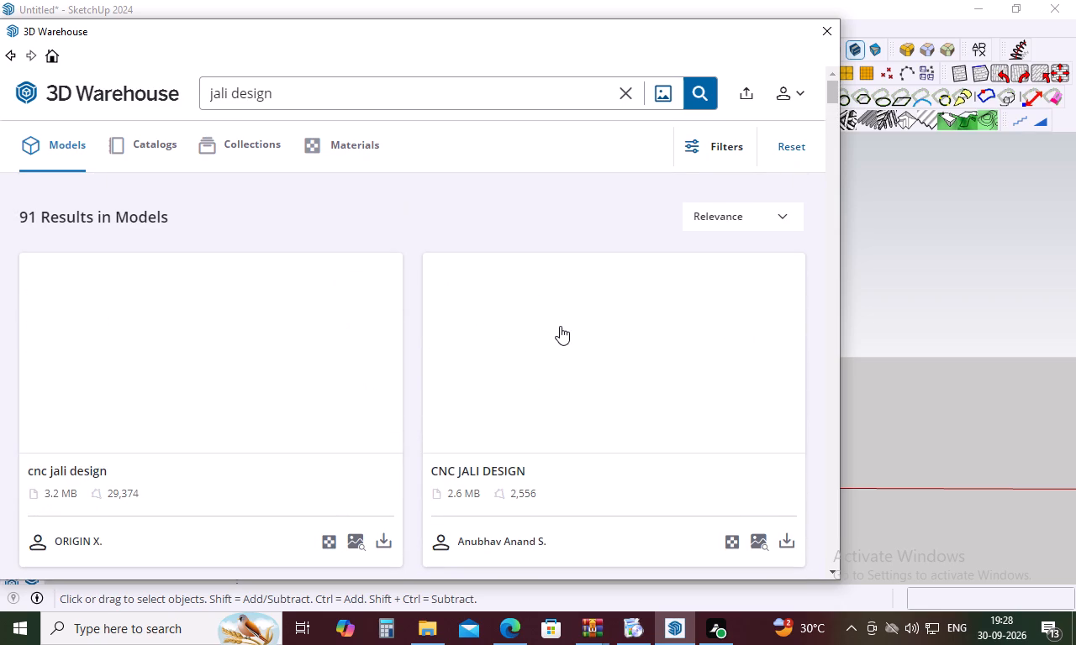
{"action": "scroll", "coordinate": [560, 326], "scroll_direction": "up", "scroll_amount": 3}
{"action": "scroll", "coordinate": [560, 326], "scroll_direction": "down", "scroll_amount": 6}
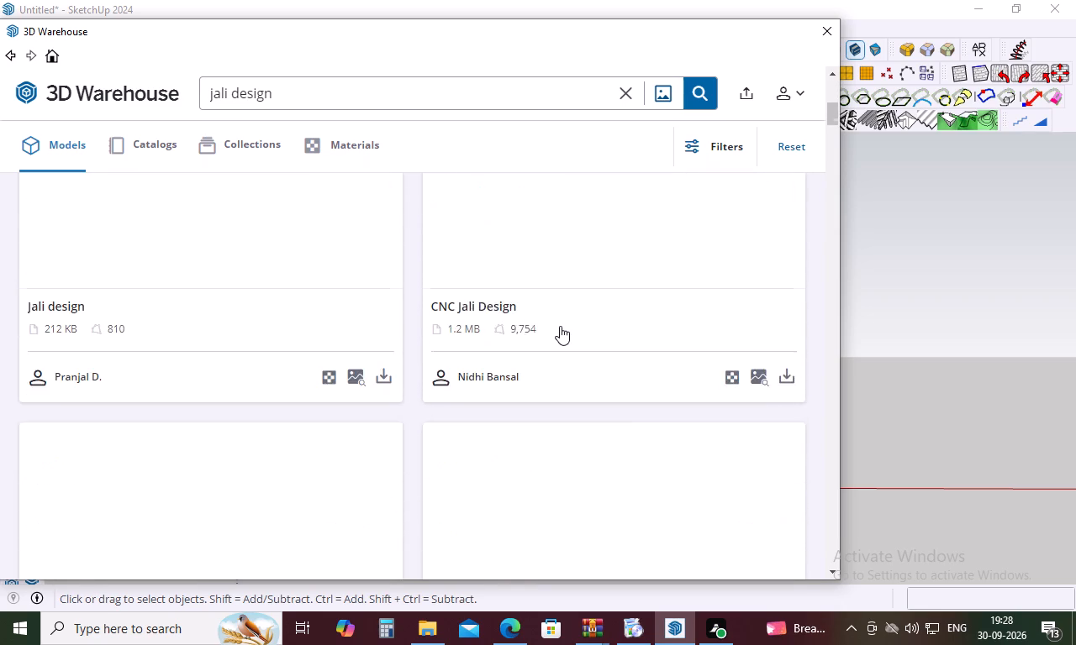
{"action": "scroll", "coordinate": [560, 326], "scroll_direction": "down", "scroll_amount": 12}
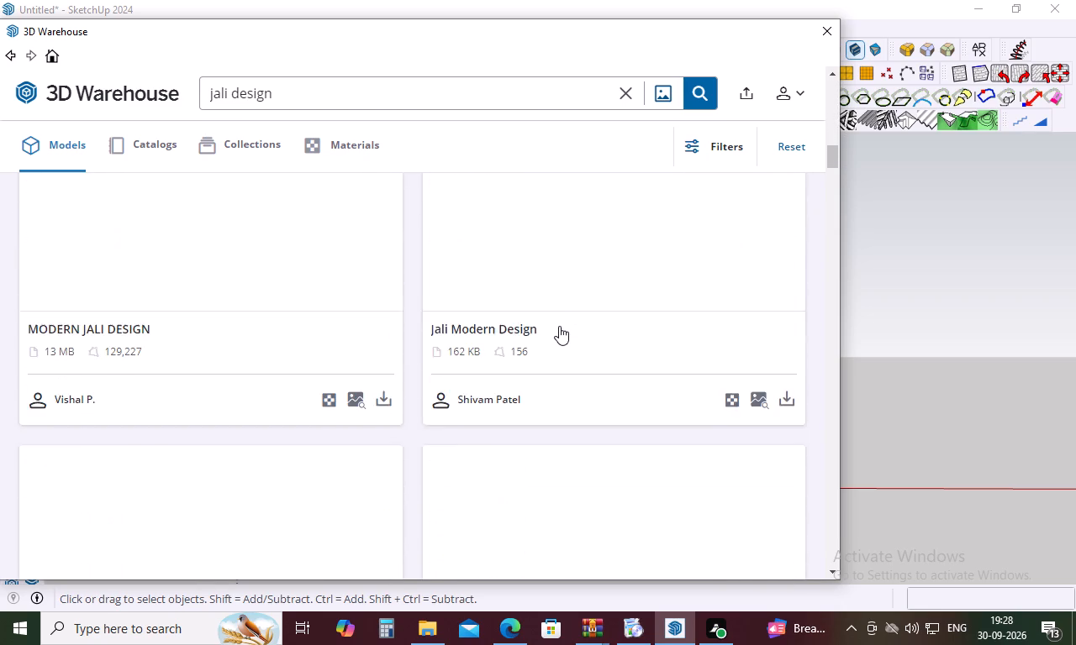
{"action": "scroll", "coordinate": [559, 326], "scroll_direction": "down", "scroll_amount": 12}
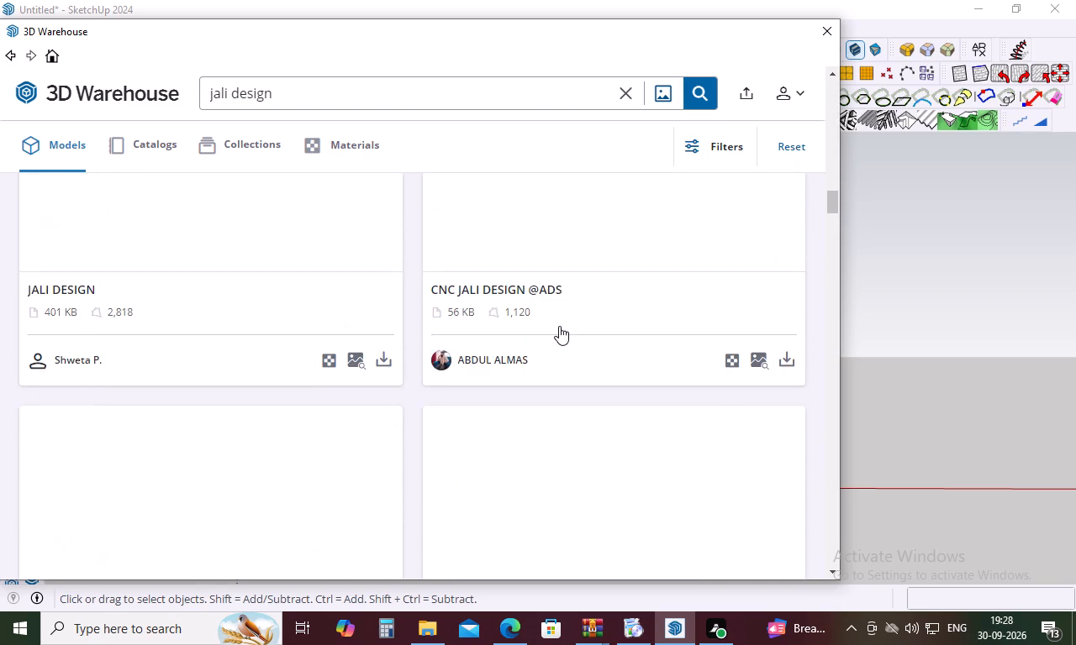
{"action": "scroll", "coordinate": [559, 326], "scroll_direction": "down", "scroll_amount": 14}
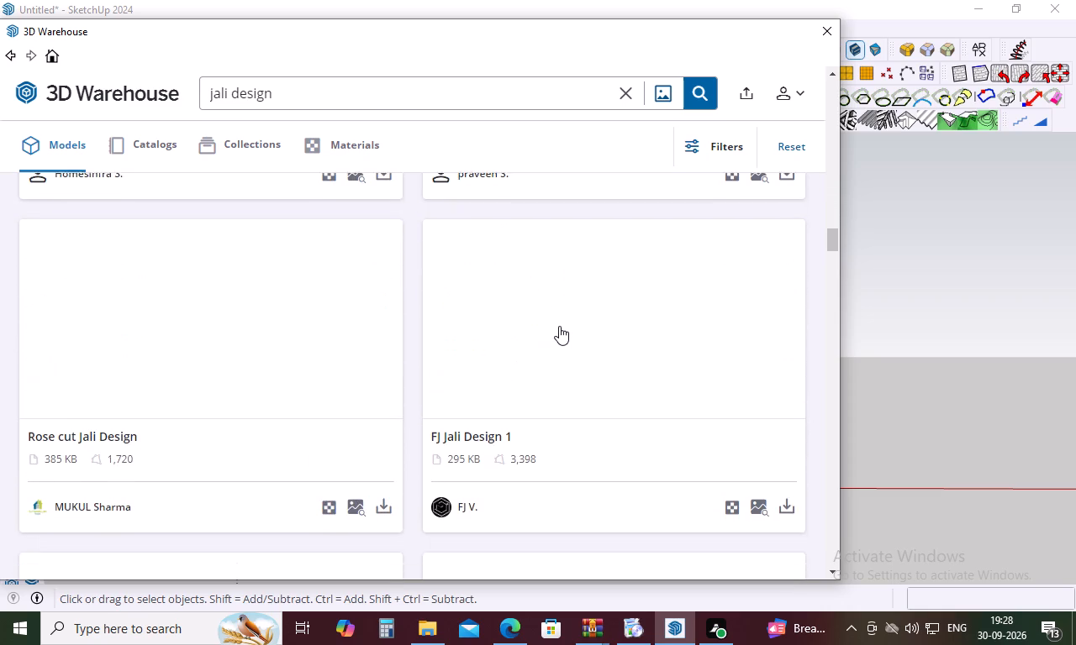